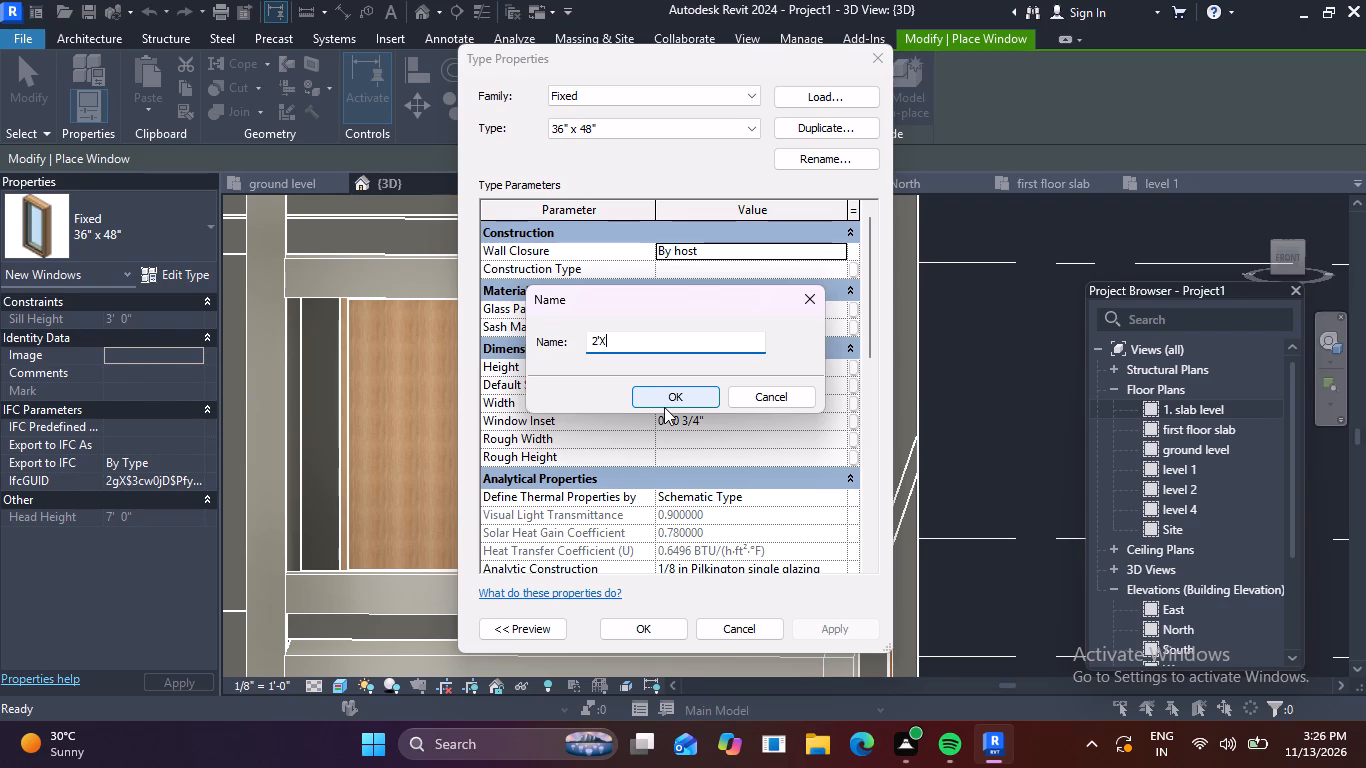
# Complete the duplicated window type's name as 2'X3'.
pyautogui.press('3')
pyautogui.press("'")
pyautogui.press('Return')
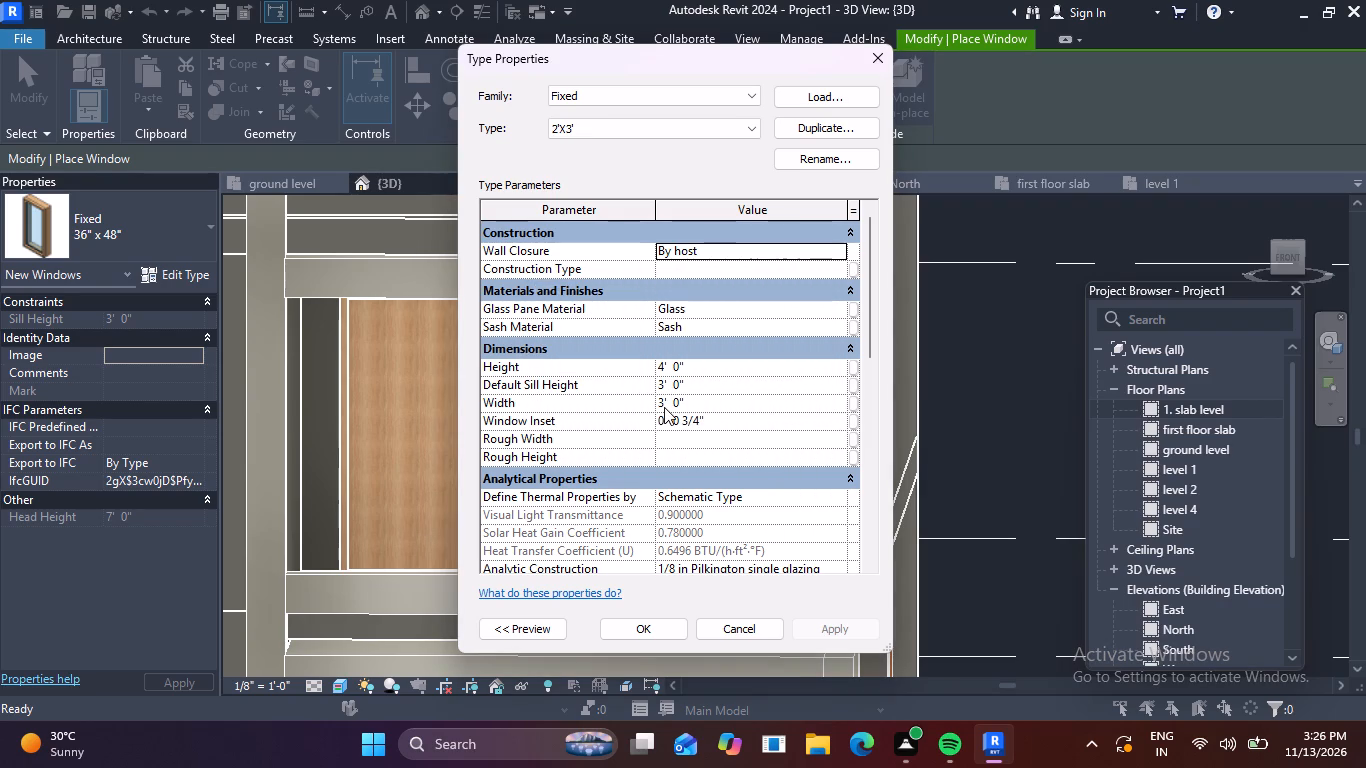
# Set the 2'X3' window type's height to 3' and its width to 2'.
pyautogui.click(709, 372)
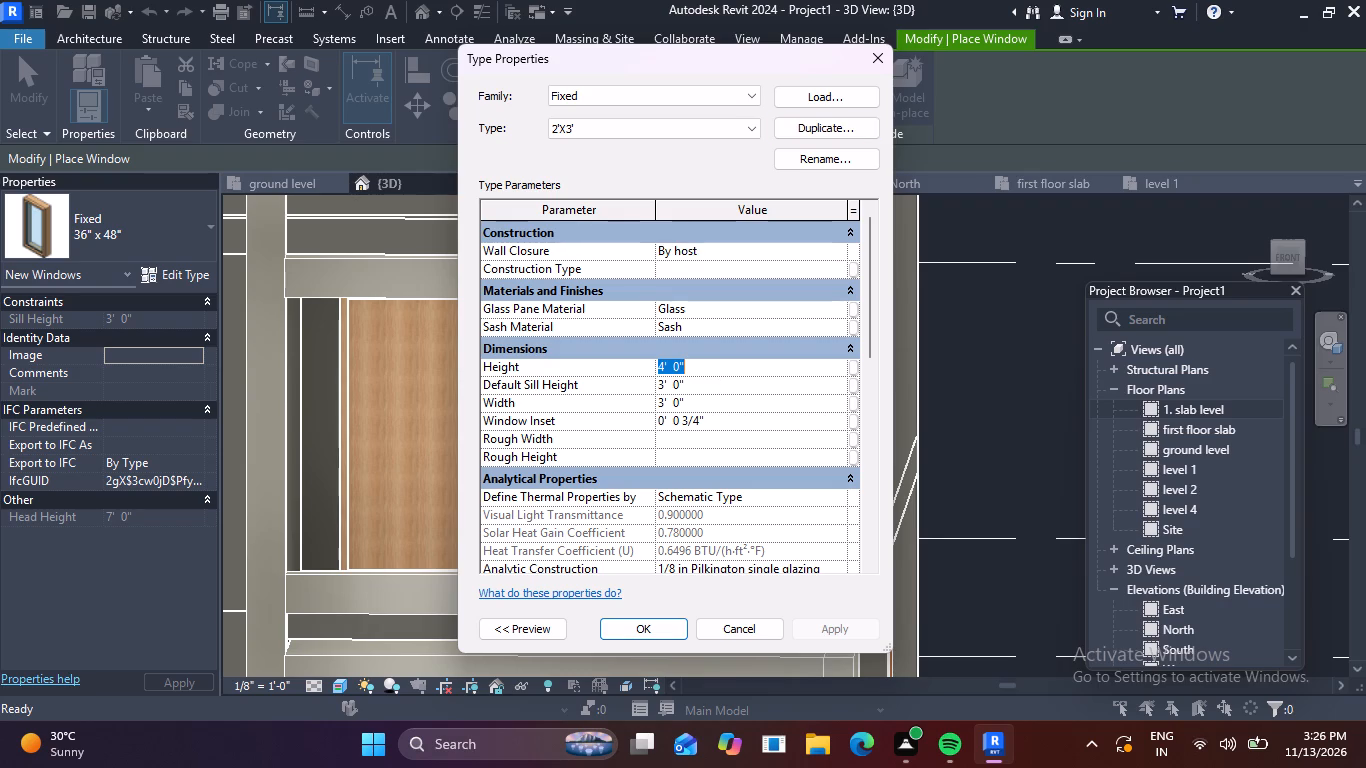
pyautogui.press('BackSpace')
pyautogui.write("3'")
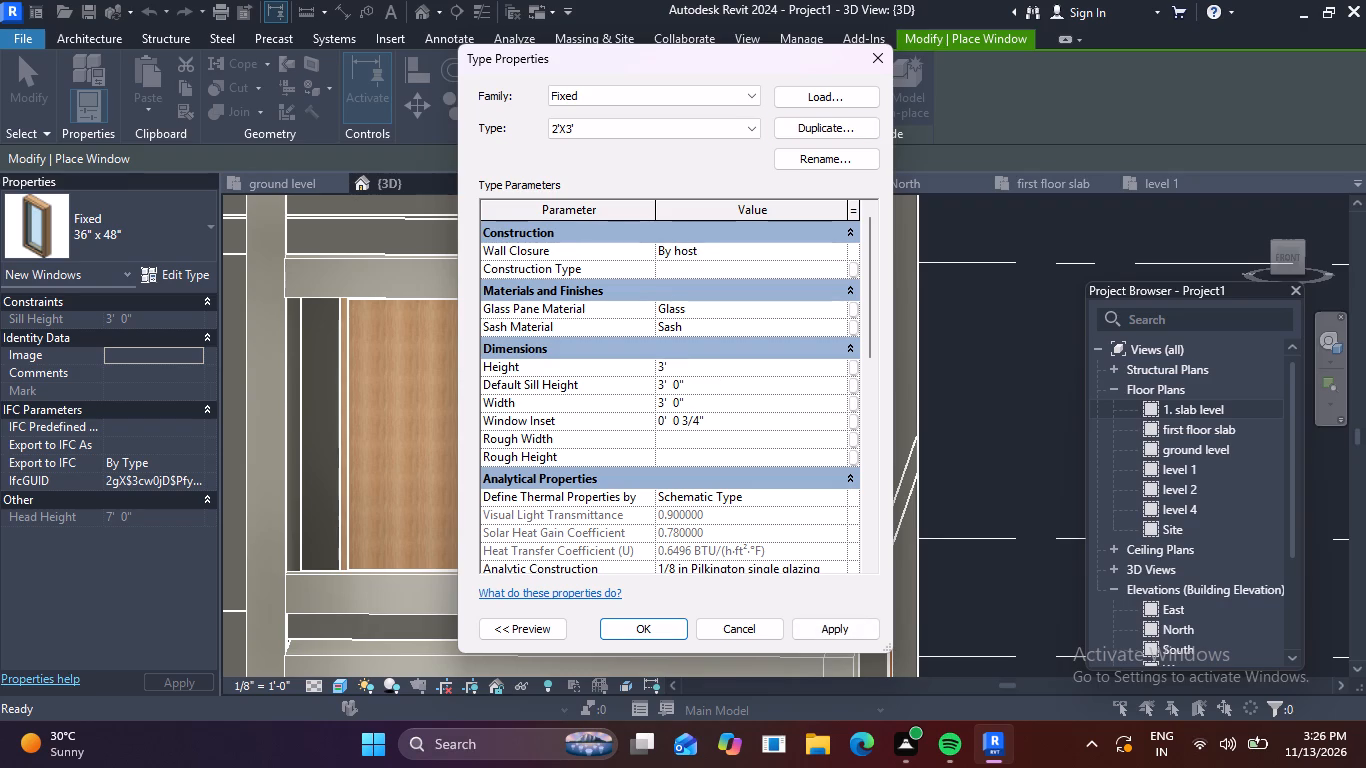
pyautogui.press('Return')
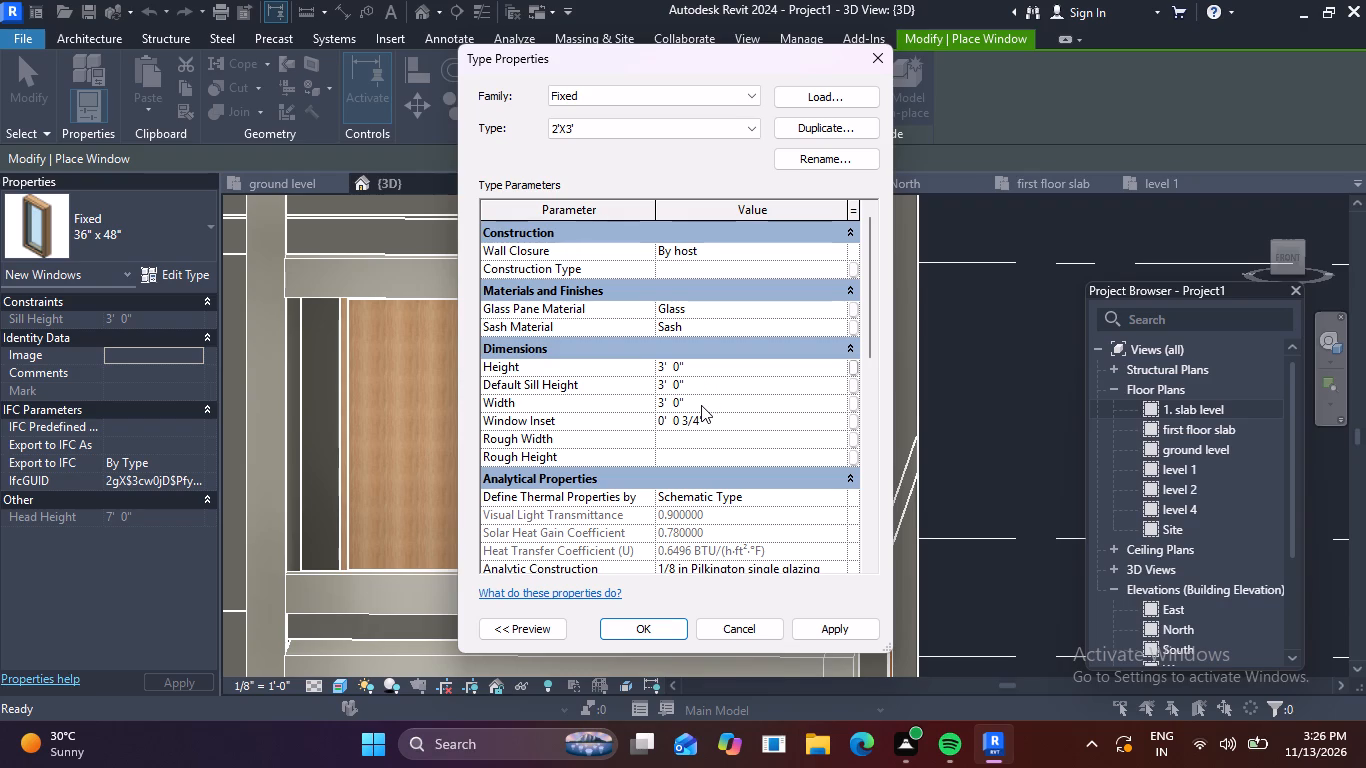
pyautogui.click(701, 406)
pyautogui.press('BackSpace')
pyautogui.write("2'")
pyautogui.press('Return')
# Change the 2'X3' window type's height to 4' and accept the type properties.
pyautogui.click(720, 364)
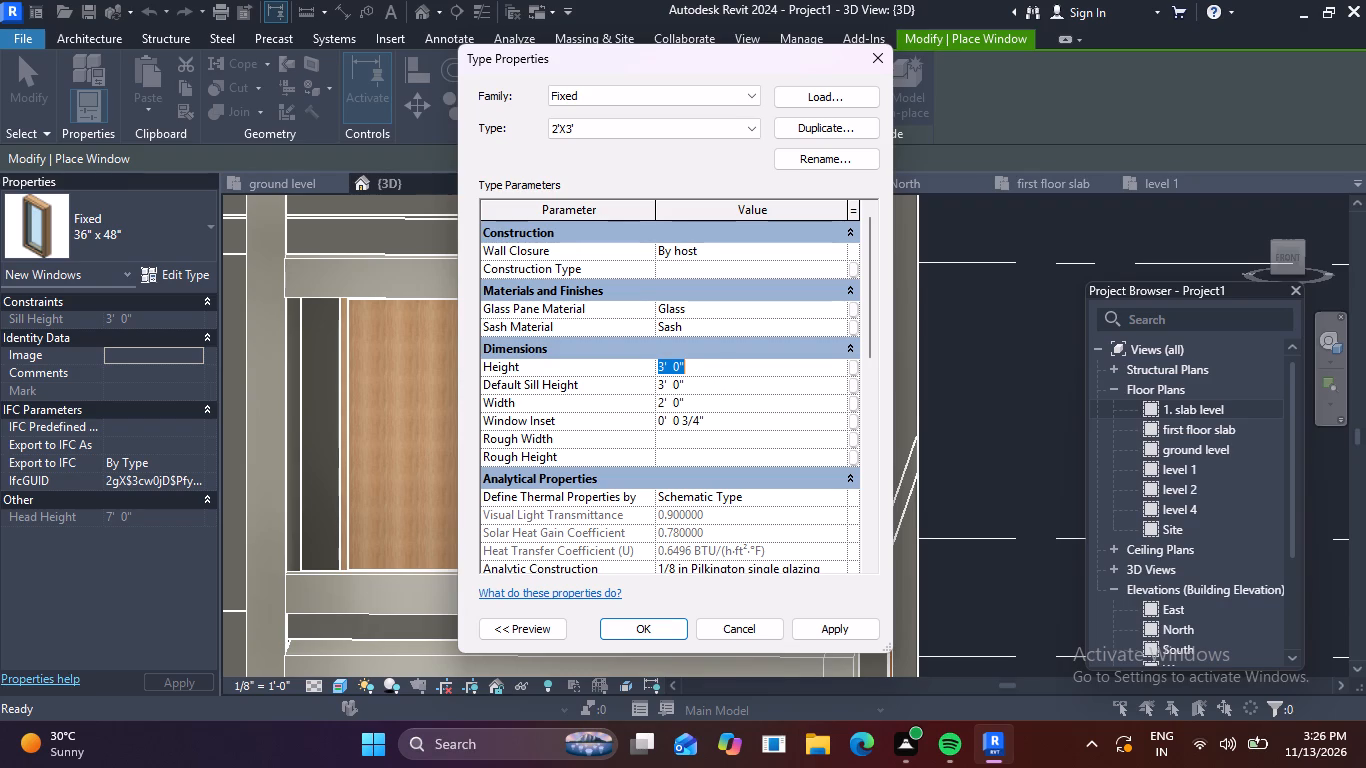
pyautogui.press('BackSpace')
pyautogui.write("4'")
pyautogui.press('Return')
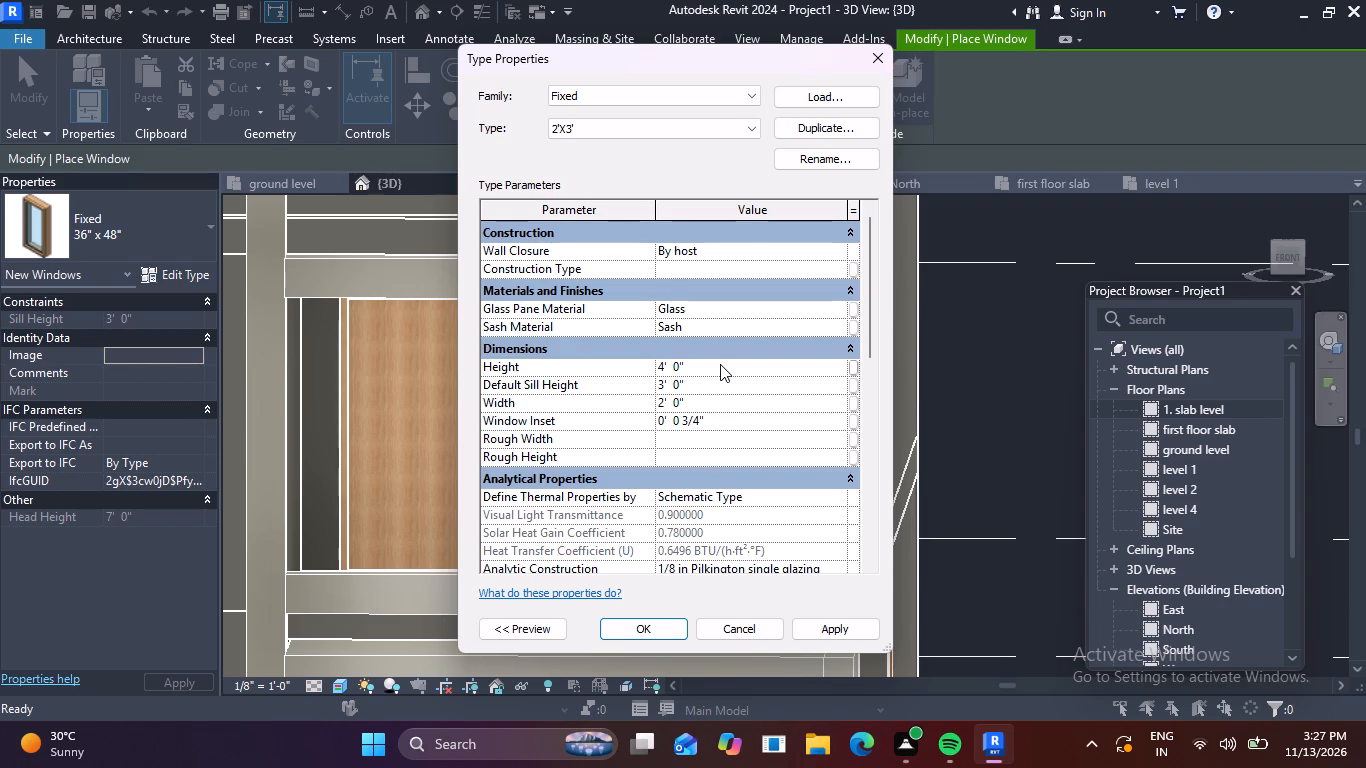
pyautogui.click(642, 629)
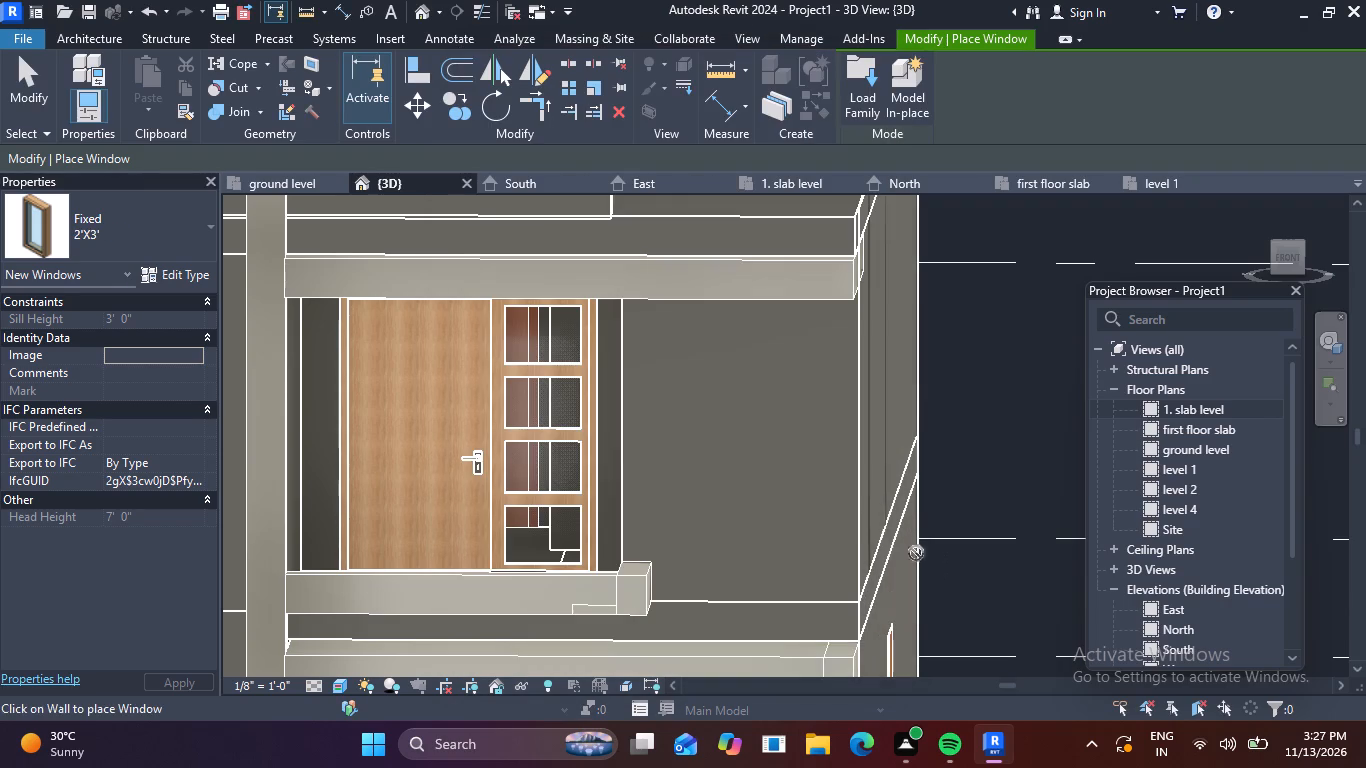
# Place a Fixed 2'X3' window in the front wall beside the balcony on the 1. slab level plan, centred 2' 7 1/2" each way.
pyautogui.doubleClick(1151, 407)
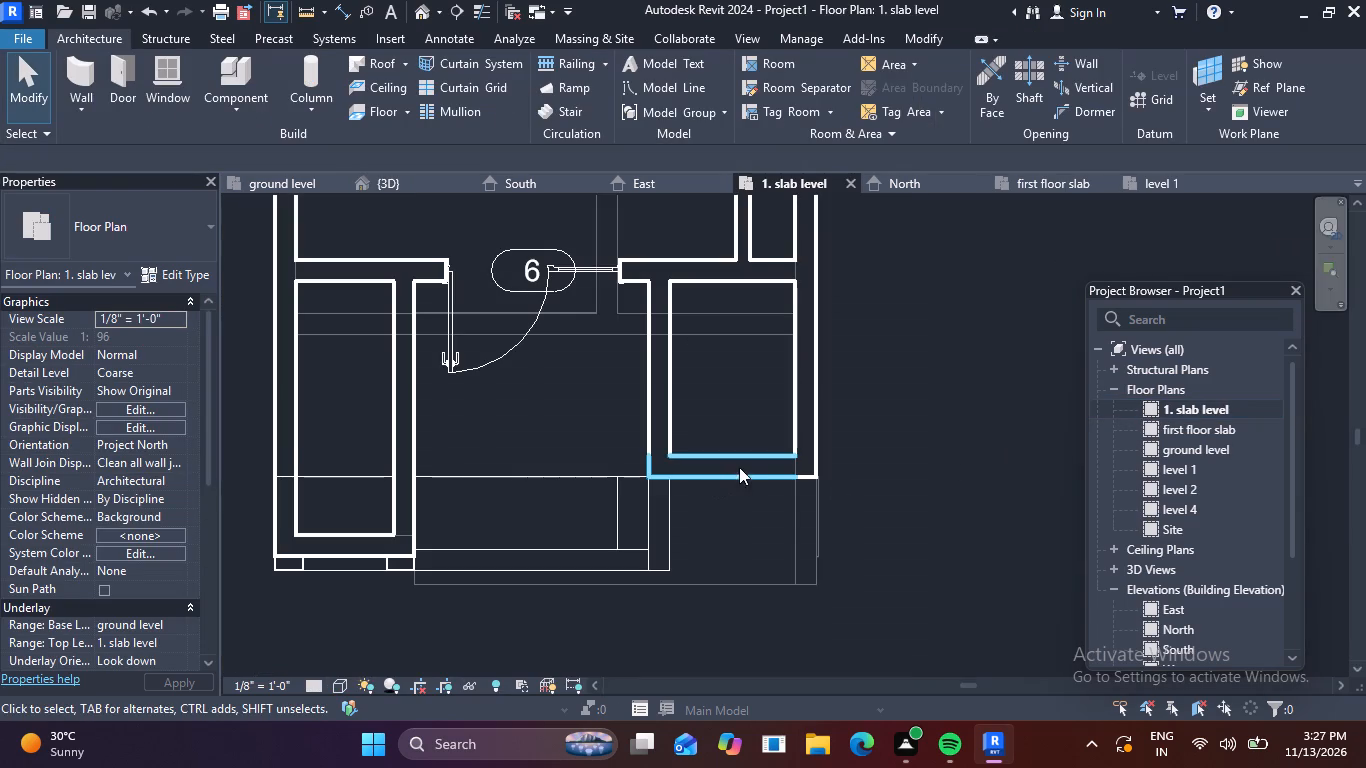
pyautogui.click(158, 83)
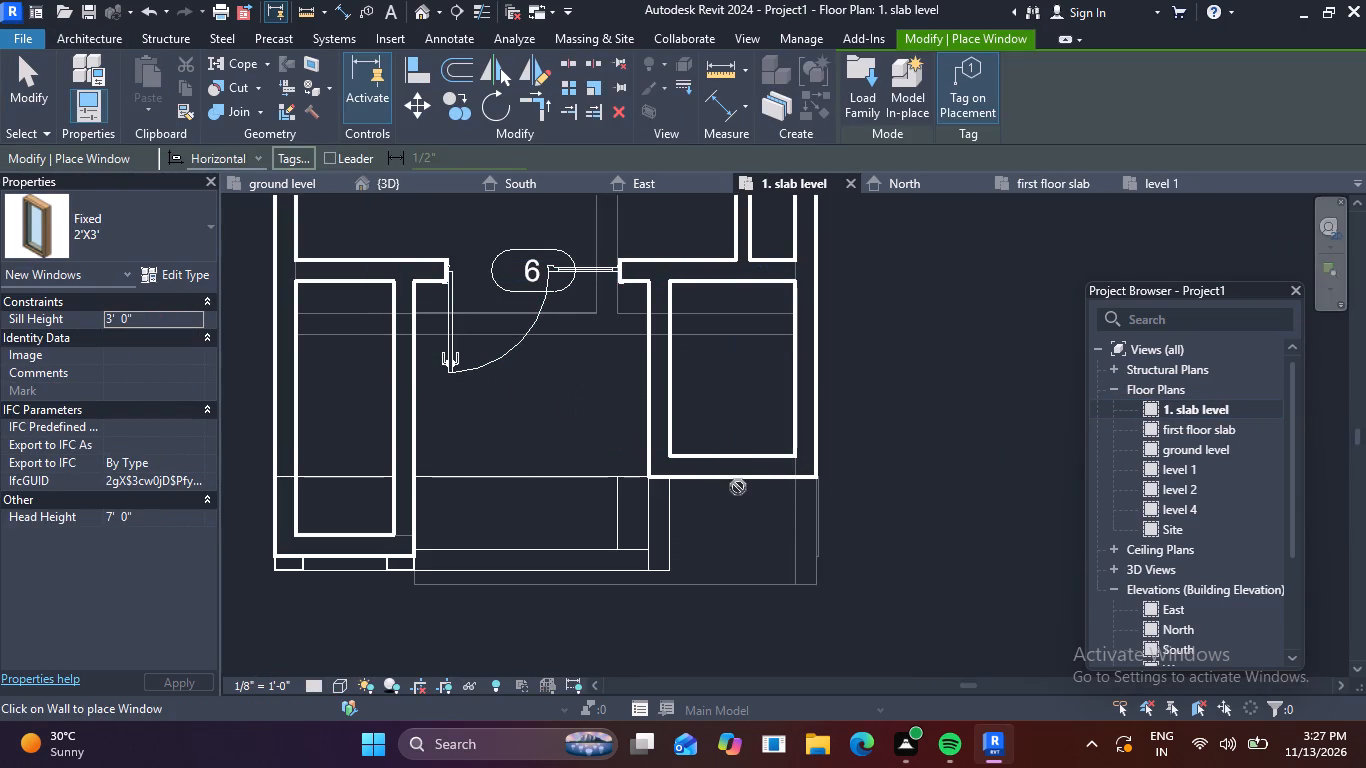
pyautogui.click(737, 484)
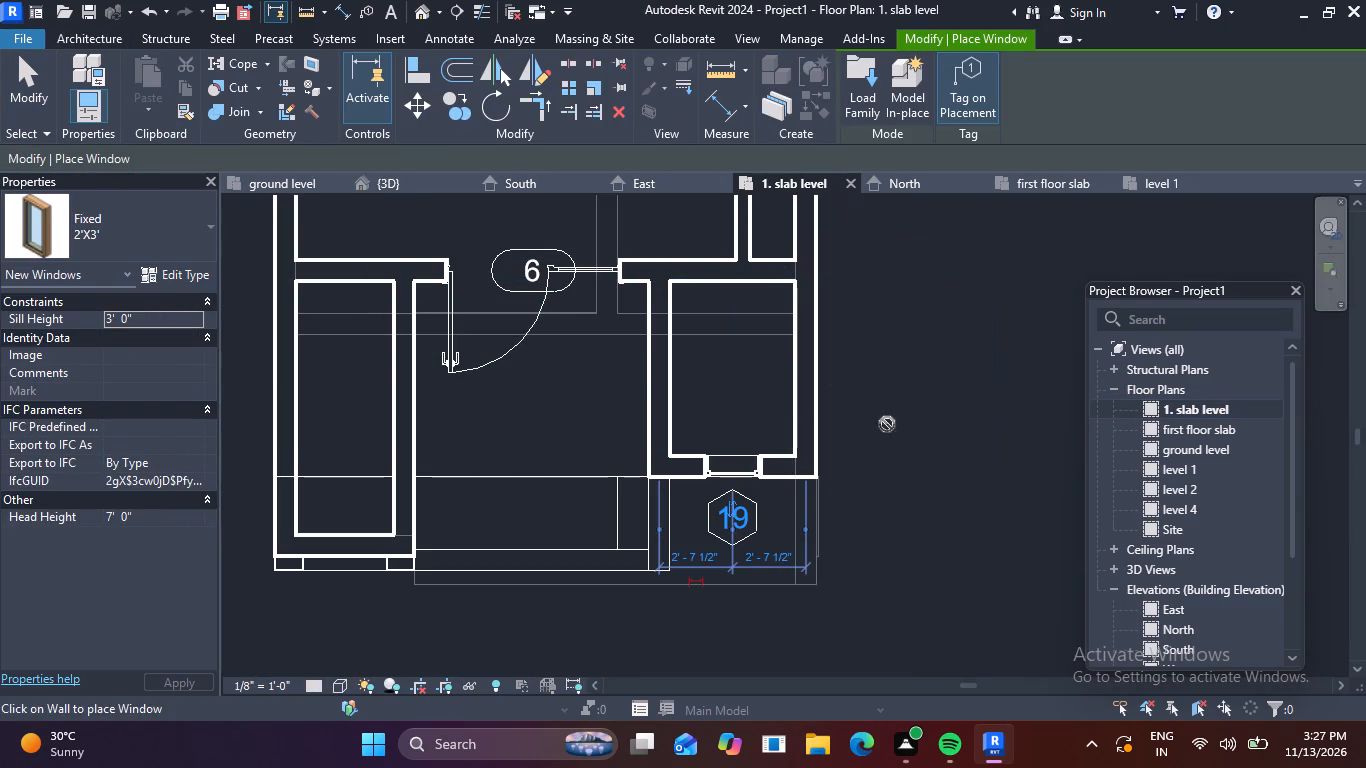
pyautogui.press('Escape')
pyautogui.press('Escape')
# Lower the new 2'X3' front-wall window to a sill height of 0' 0" in the 3D view.
pyautogui.click(379, 185)
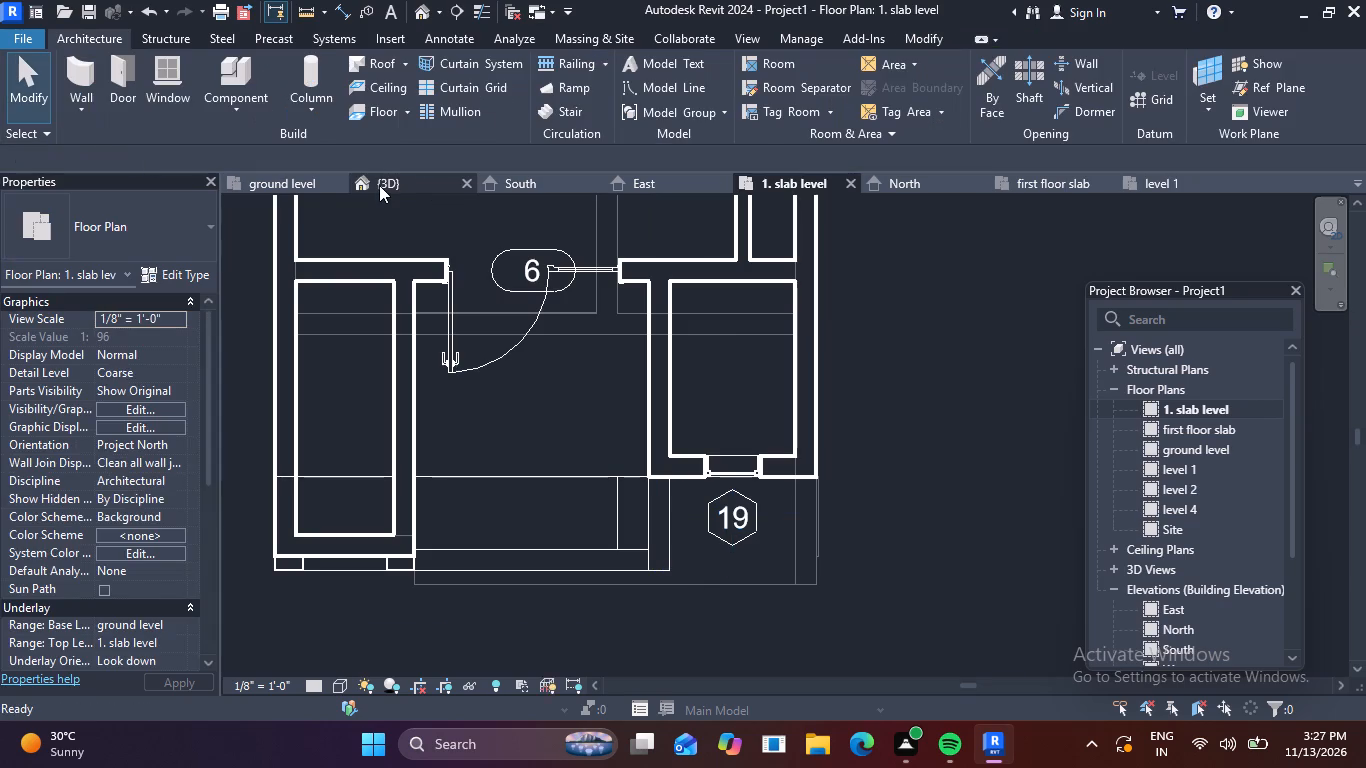
pyautogui.scroll(-2, 756, 478)
pyautogui.click(768, 469)
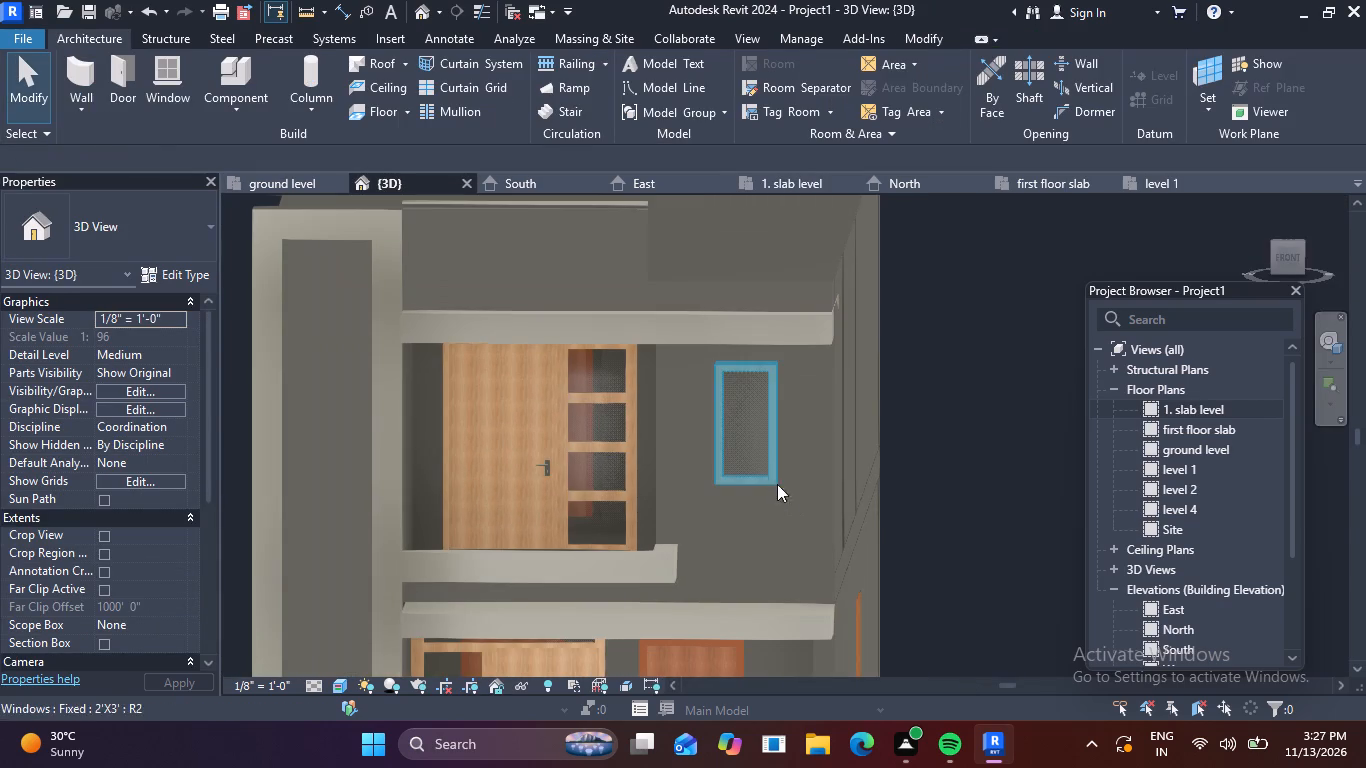
pyautogui.hotkey('ctrl', 'alt', 'Down')
pyautogui.hotkey('ctrl', 'alt', 'Down')
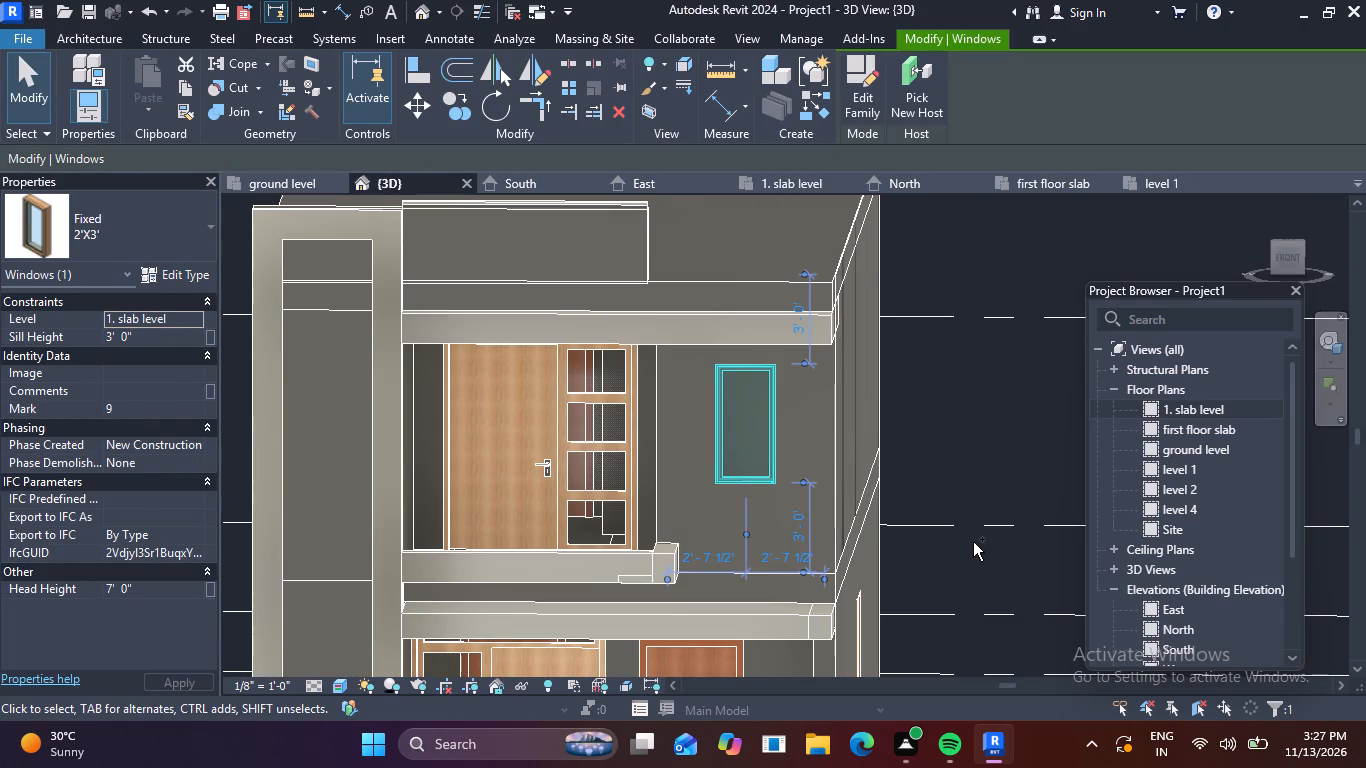
pyautogui.hotkey('ctrl', 'alt', 'Down')
pyautogui.hotkey('ctrl', 'alt', 'Down')
pyautogui.hotkey('ctrl', 'alt', 'Down')
pyautogui.hotkey('ctrl', 'alt', 'Down')
pyautogui.hotkey('ctrl', 'alt', 'Down')
pyautogui.hotkey('ctrl', 'alt', 'Down')
pyautogui.hotkey('ctrl', 'alt', 'Down')
pyautogui.hotkey('ctrl', 'alt', 'Down')
pyautogui.hotkey('ctrl', 'alt', 'Down')
pyautogui.hotkey('ctrl', 'alt', 'Down')
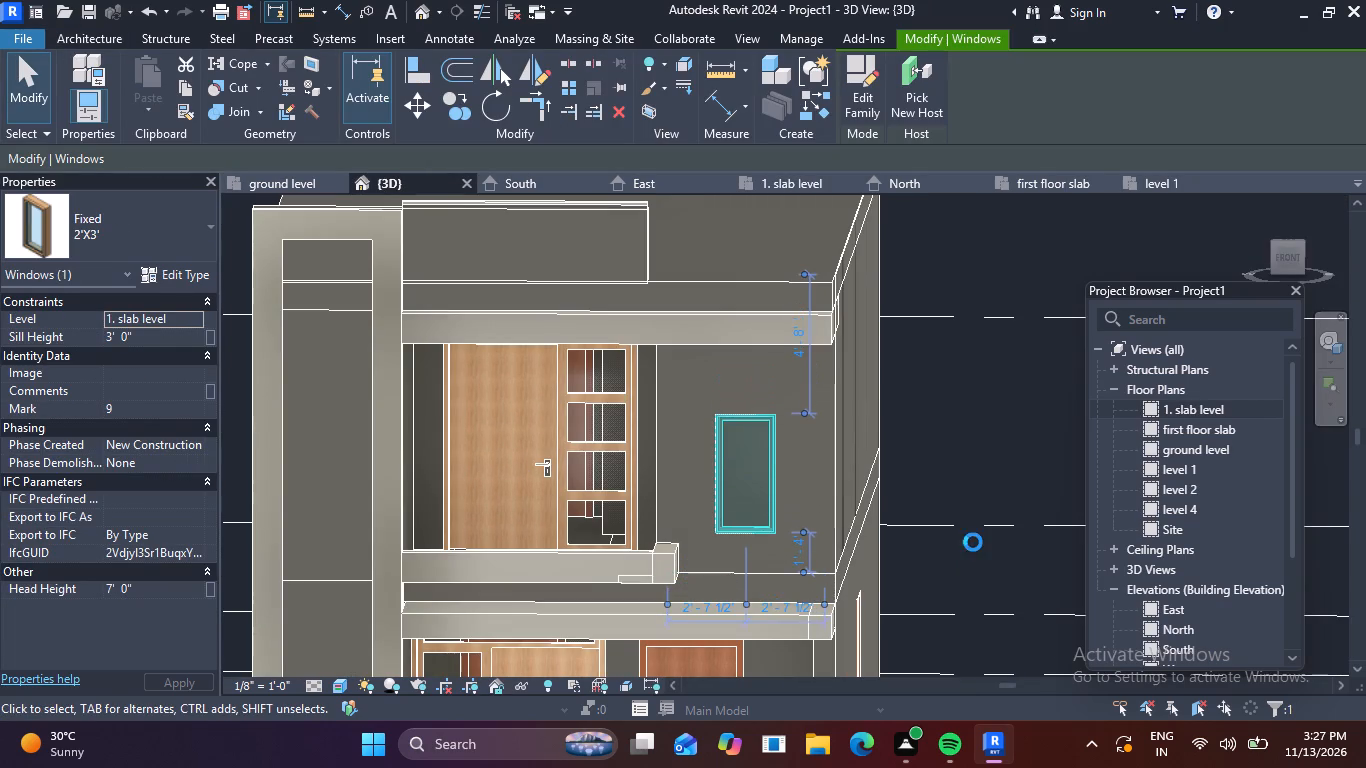
pyautogui.hotkey('ctrl', 'alt', 'Down')
pyautogui.hotkey('ctrl', 'alt', 'Down')
pyautogui.hotkey('ctrl', 'alt', 'Down')
pyautogui.hotkey('ctrl', 'alt', 'Down')
pyautogui.hotkey('ctrl', 'alt', 'Down')
pyautogui.hotkey('ctrl', 'alt', 'Down')
pyautogui.hotkey('ctrl', 'alt', 'Down')
pyautogui.hotkey('ctrl', 'alt', 'Down')
pyautogui.hotkey('ctrl', 'alt', 'Down')
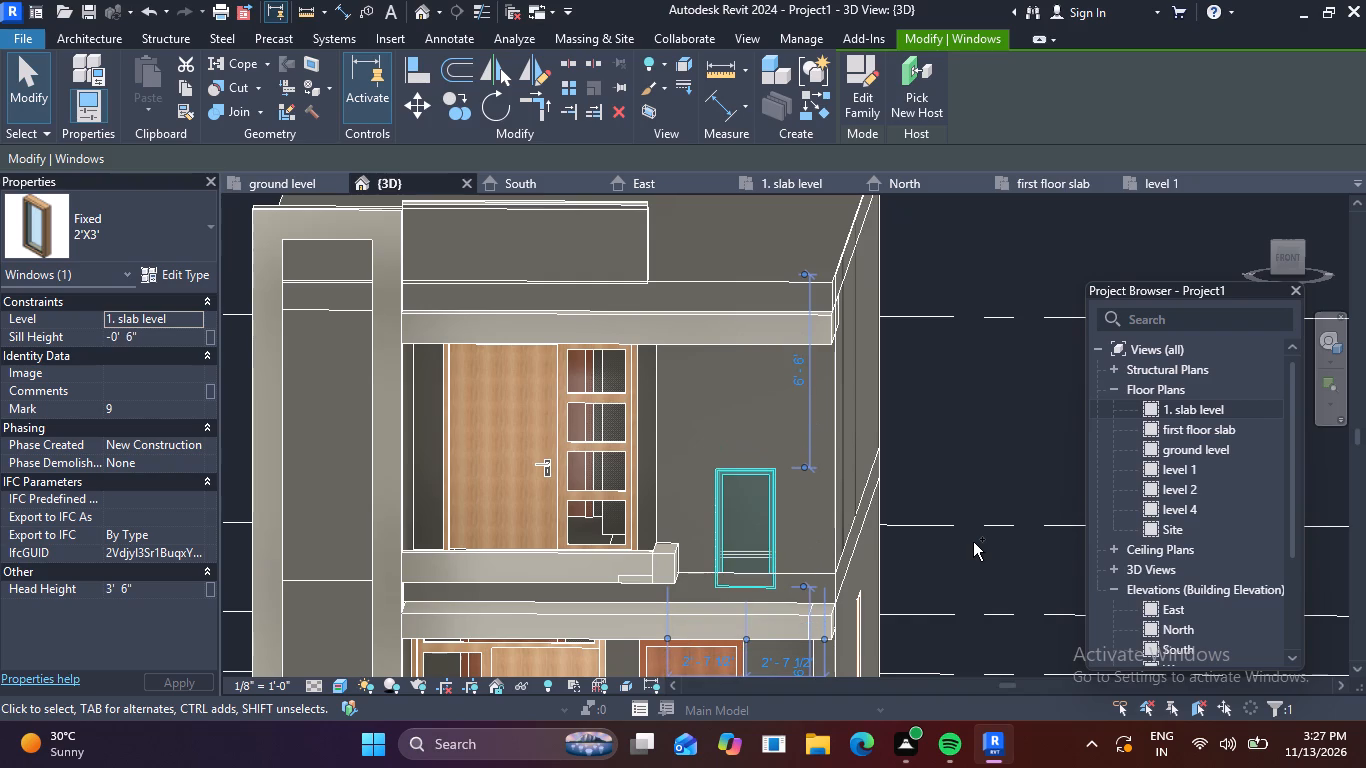
pyautogui.hotkey('ctrl', 'alt', 'Up')
pyautogui.hotkey('ctrl', 'alt', 'Up')
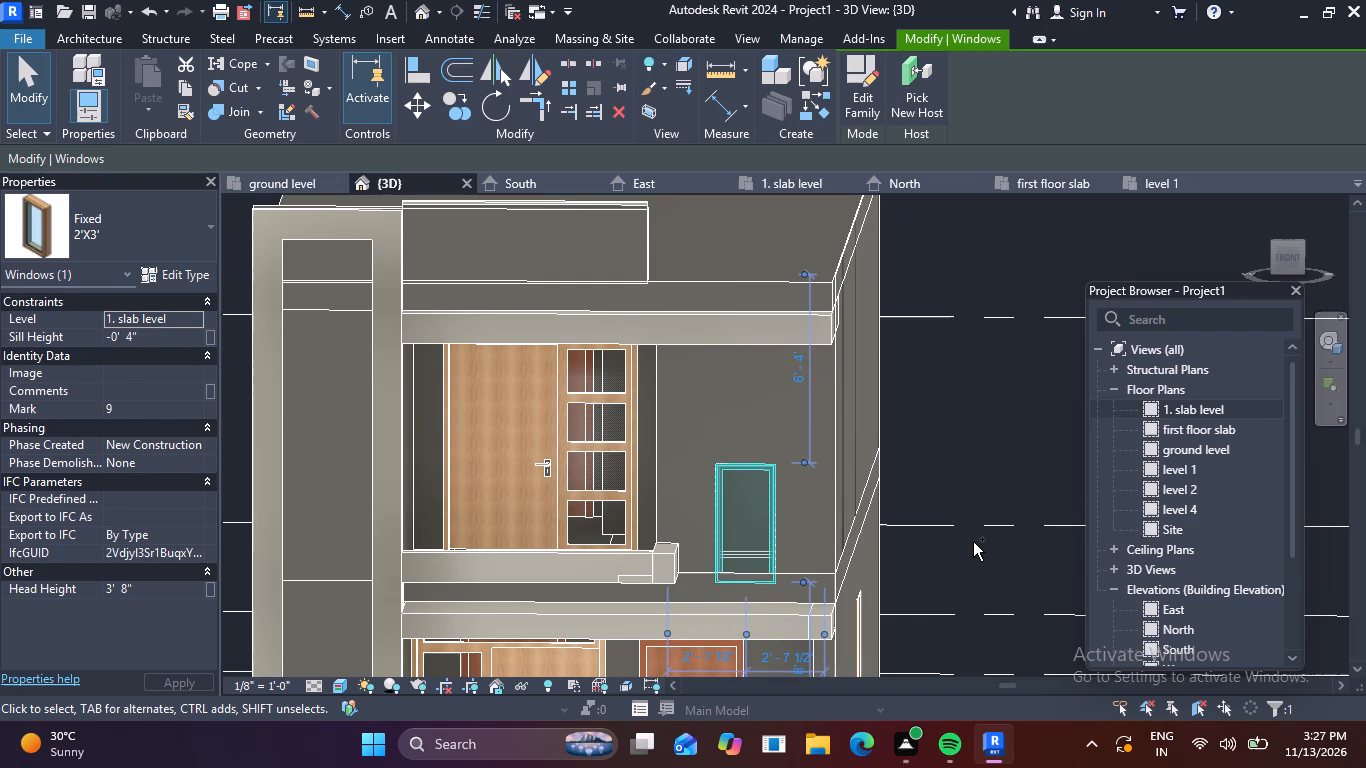
pyautogui.hotkey('ctrl', 'alt', 'Up')
pyautogui.press('Escape')
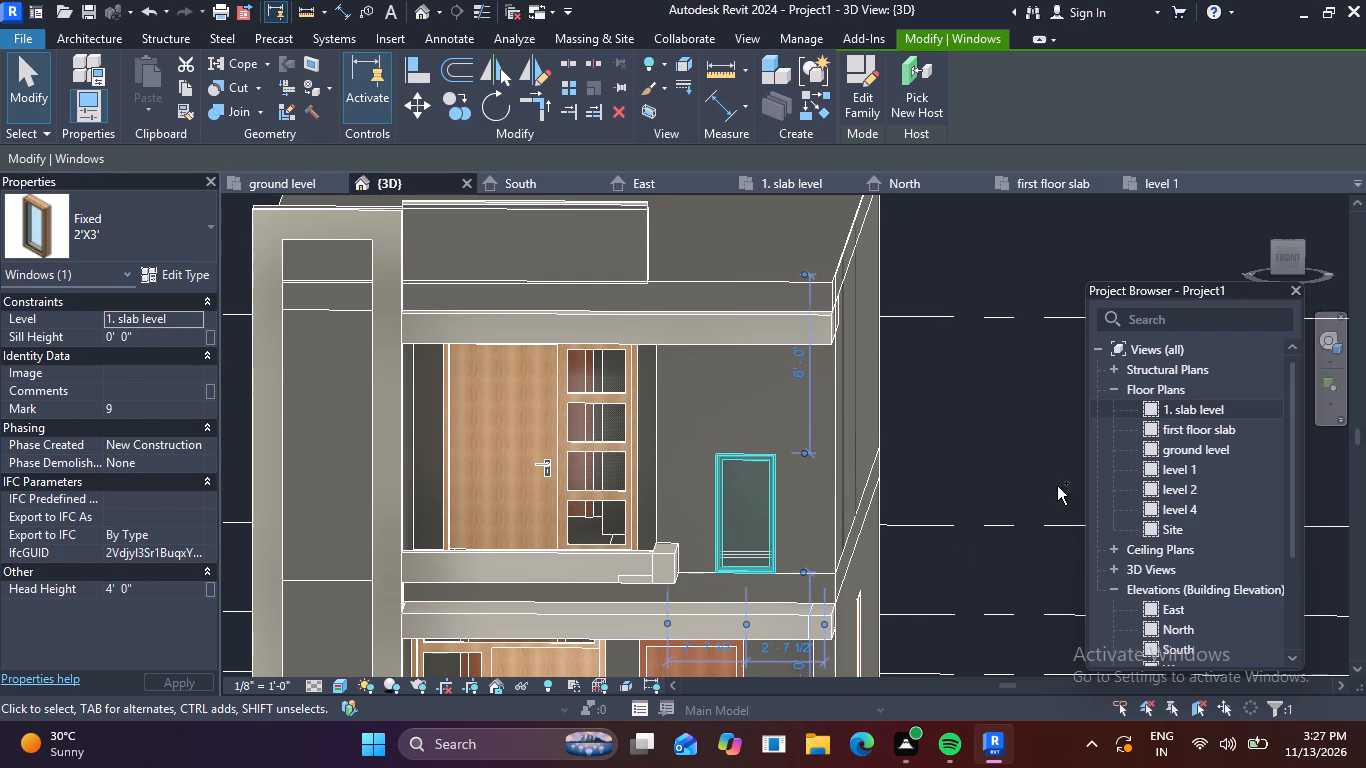
# Examine the front facade, the lowered window and the end of the roof-level band from several angles in 3D.
pyautogui.scroll(-3, 899, 473)
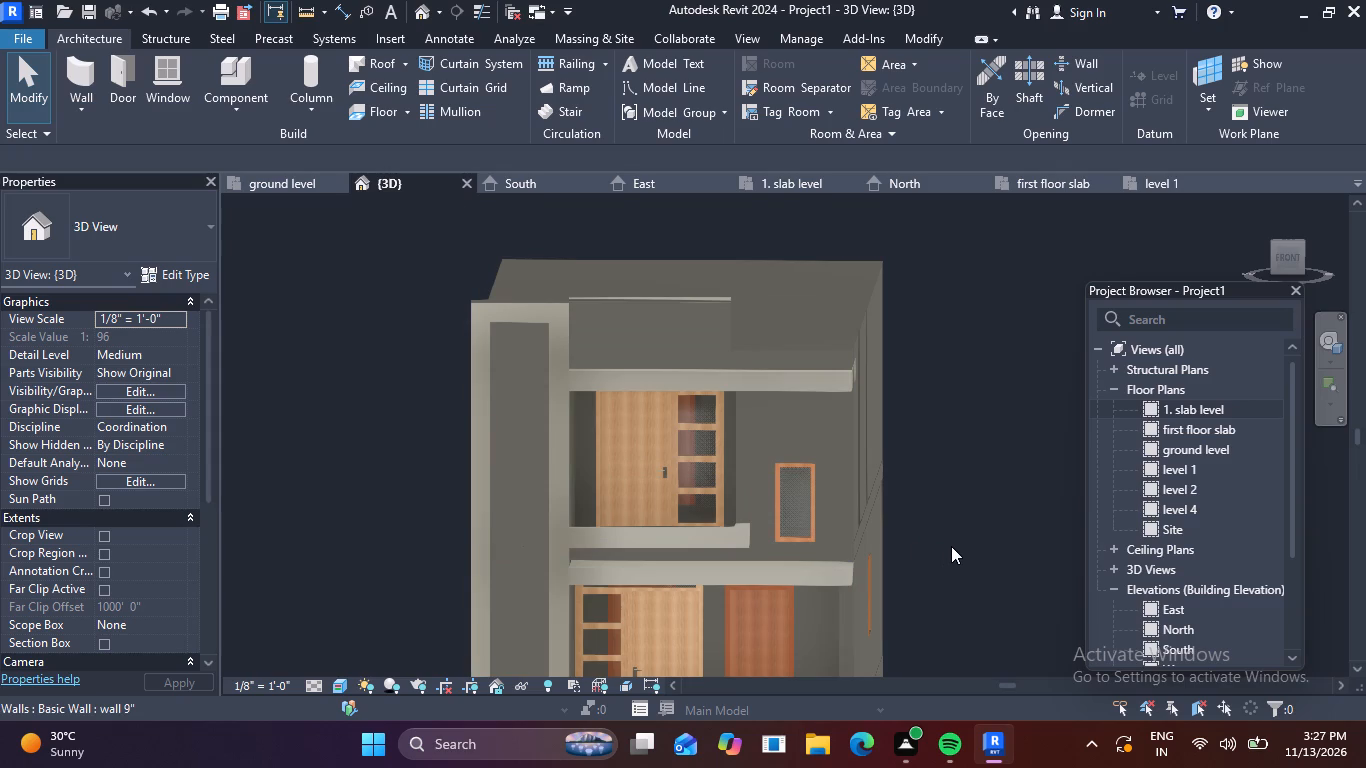
pyautogui.keyDown('shift'); pyautogui.moveTo(951, 544); pyautogui.dragTo(934, 475, button='middle'); pyautogui.keyUp('shift')
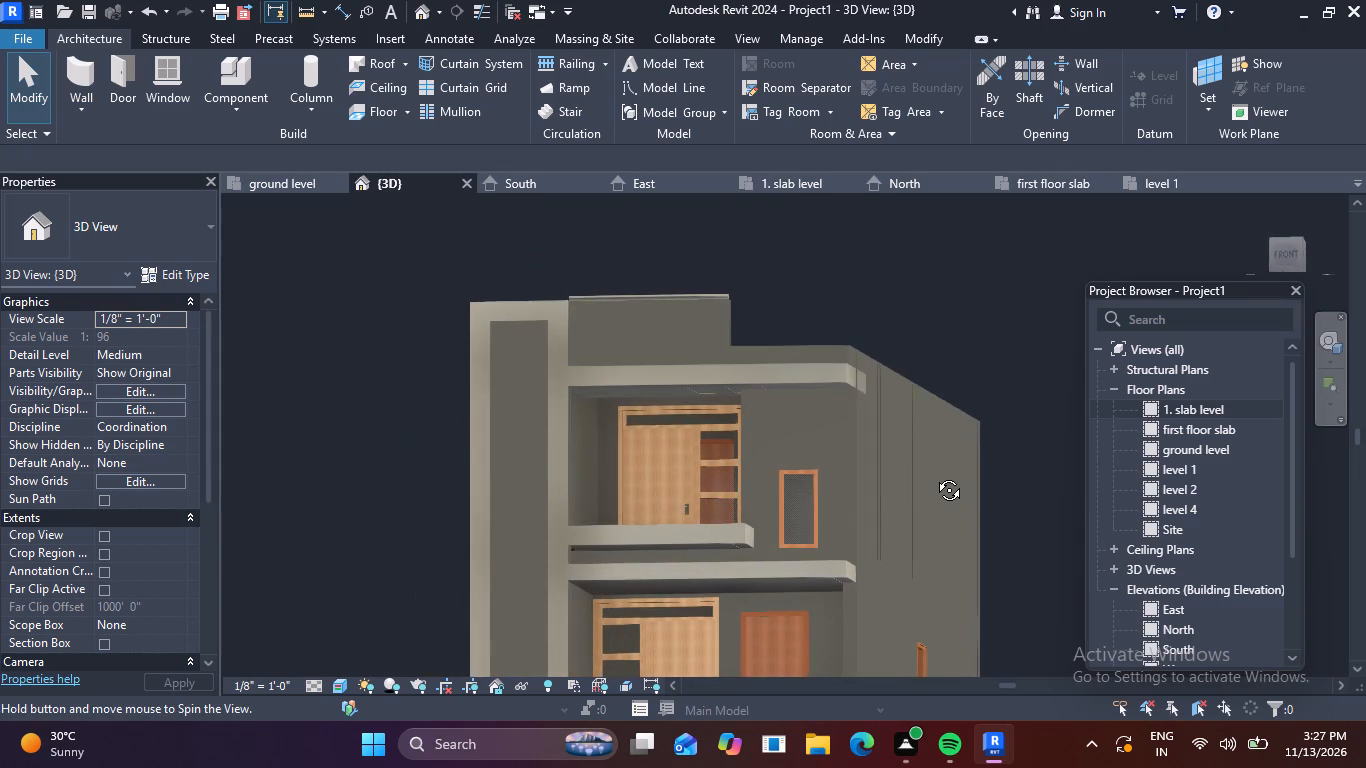
pyautogui.keyDown('shift'); pyautogui.moveTo(934, 475); pyautogui.dragTo(955, 491, button='middle'); pyautogui.keyUp('shift')
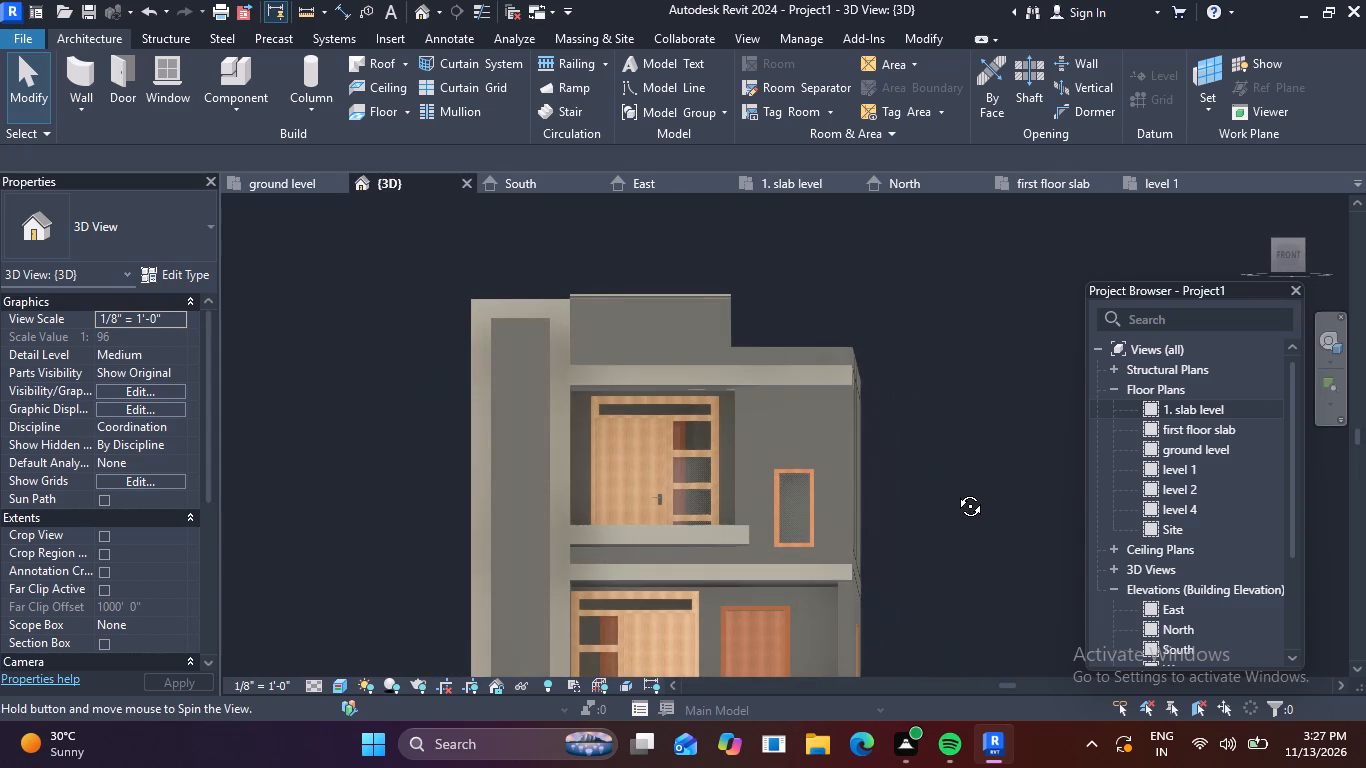
pyautogui.keyDown('shift'); pyautogui.moveTo(955, 491); pyautogui.dragTo(959, 482, button='middle'); pyautogui.keyUp('shift')
pyautogui.scroll(-4, 953, 501)
pyautogui.moveTo(949, 548); pyautogui.dragTo(955, 494, button='middle')
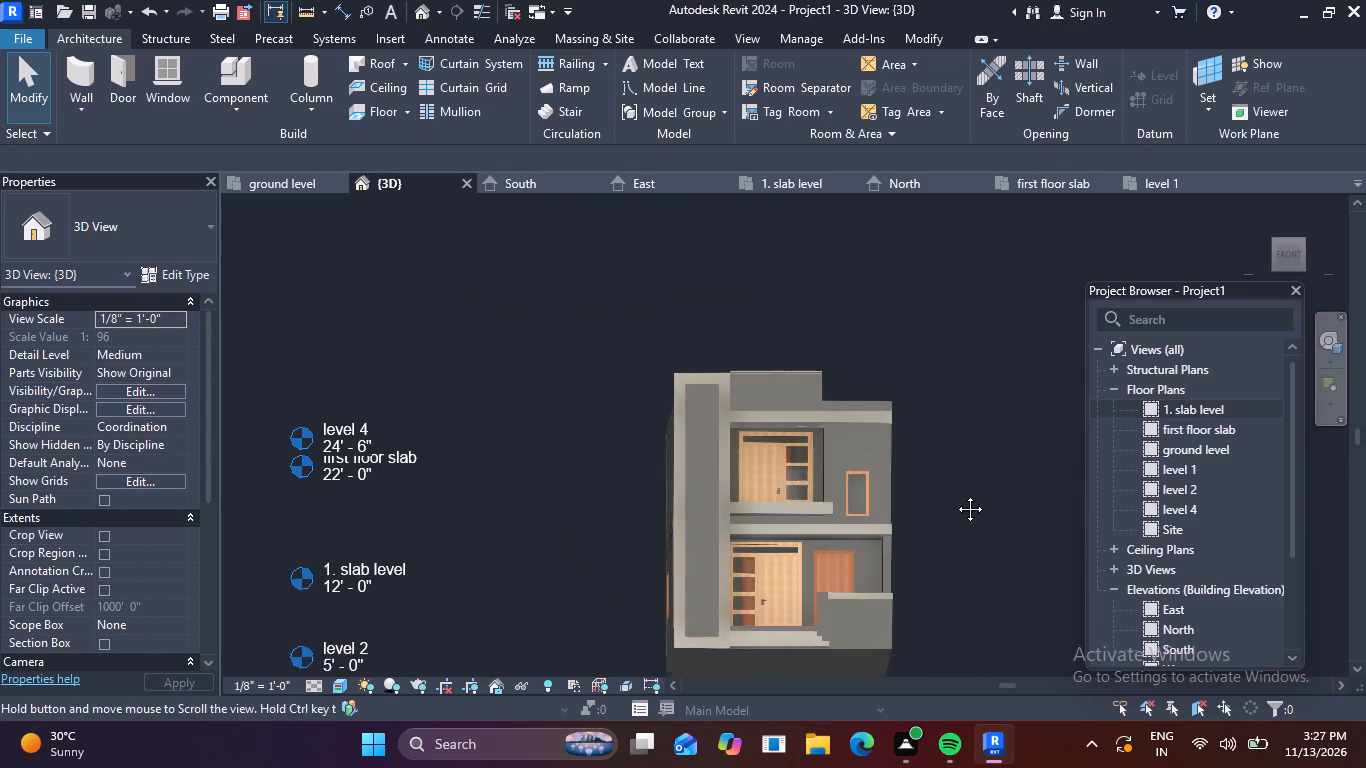
pyautogui.moveTo(955, 494); pyautogui.dragTo(956, 490, button='middle')
pyautogui.keyDown('shift'); pyautogui.moveTo(970, 472); pyautogui.dragTo(969, 476, button='middle'); pyautogui.keyUp('shift')
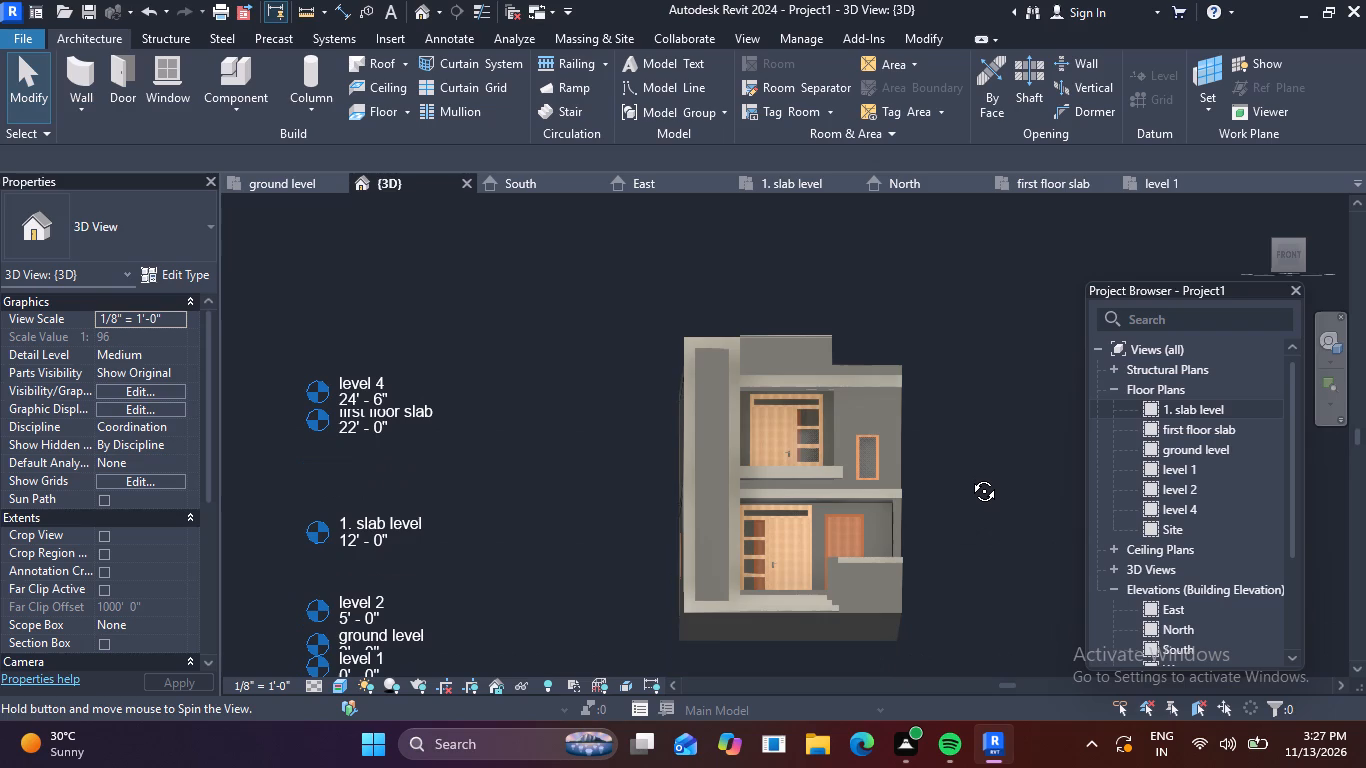
pyautogui.keyDown('shift'); pyautogui.moveTo(969, 476); pyautogui.dragTo(969, 482, button='middle'); pyautogui.keyUp('shift')
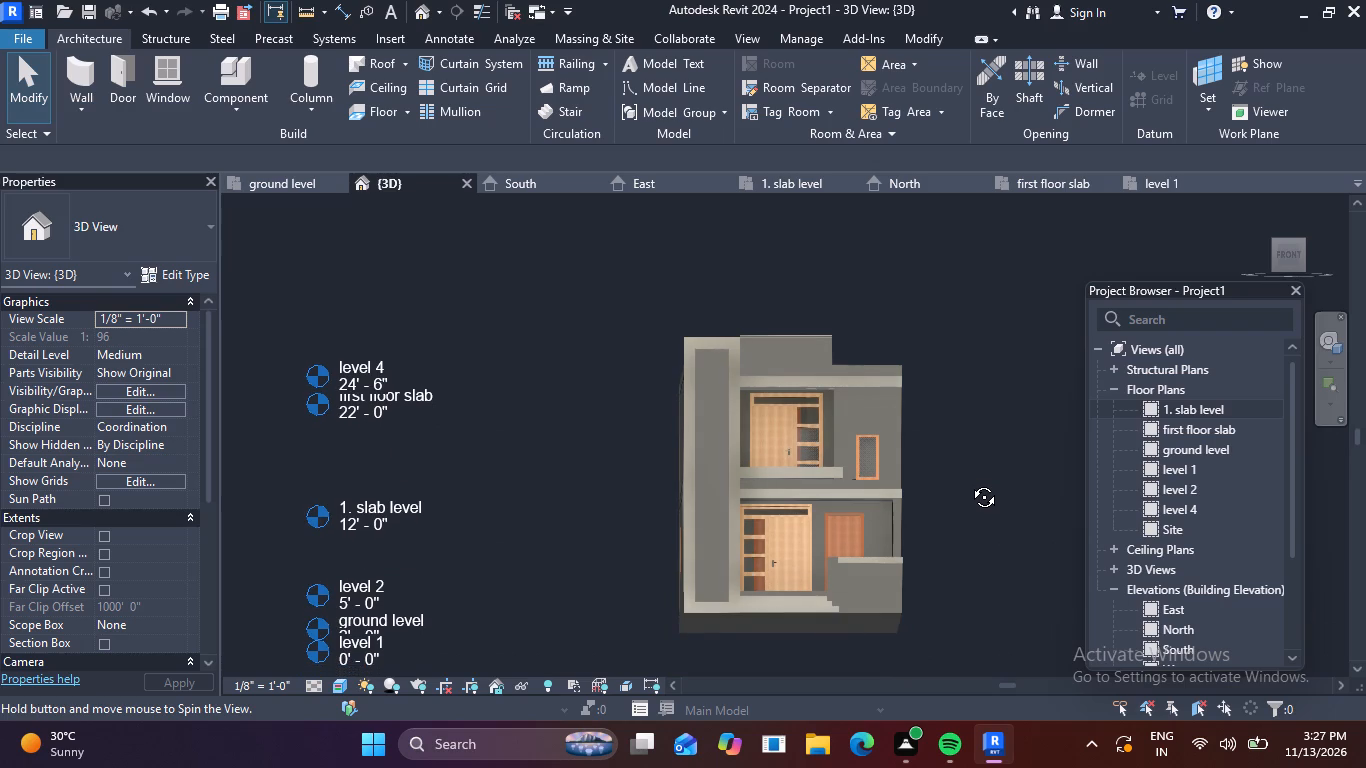
pyautogui.keyDown('shift'); pyautogui.moveTo(969, 482); pyautogui.dragTo(965, 500, button='middle'); pyautogui.keyUp('shift')
pyautogui.scroll(2, 944, 499)
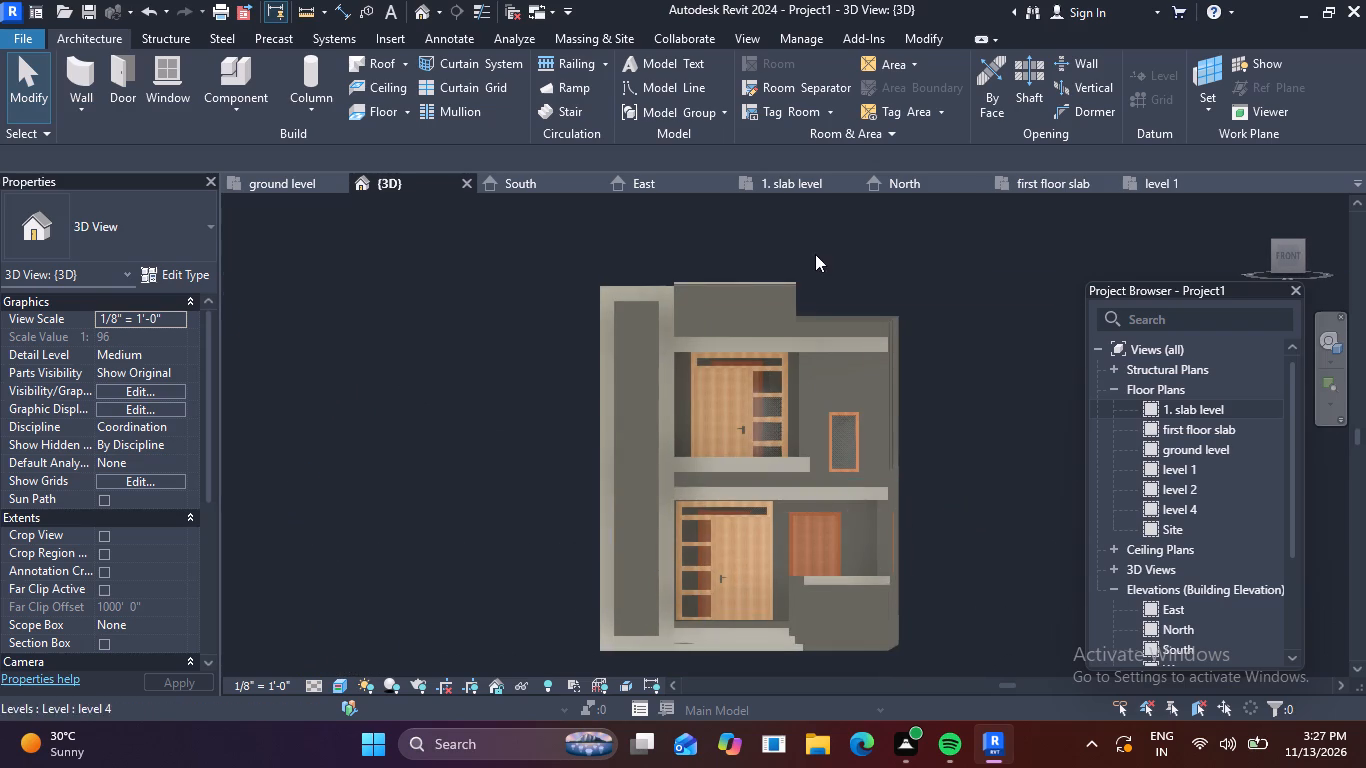
pyautogui.scroll(4, 812, 253)
pyautogui.scroll(3, 918, 382)
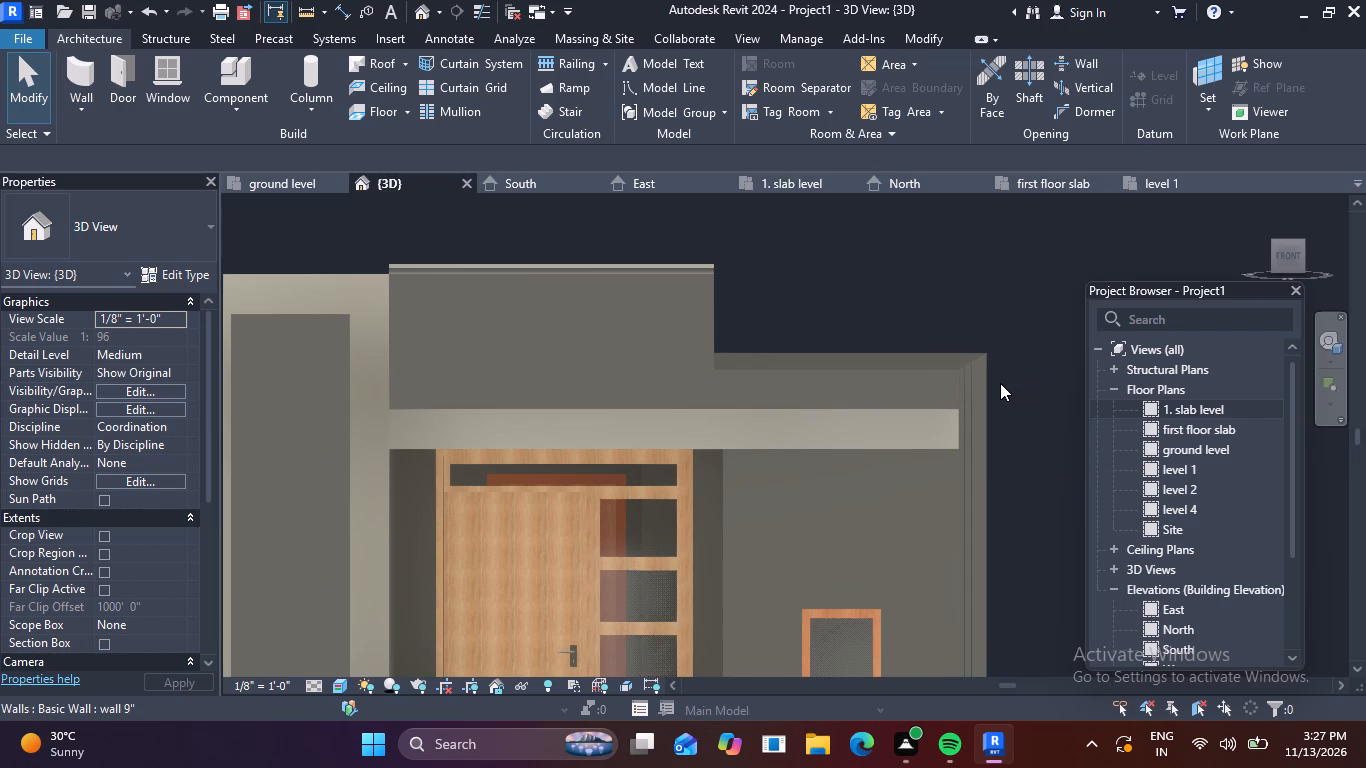
pyautogui.scroll(-3, 1000, 383)
pyautogui.keyDown('shift'); pyautogui.moveTo(1017, 455); pyautogui.dragTo(1014, 459, button='middle'); pyautogui.keyUp('shift')
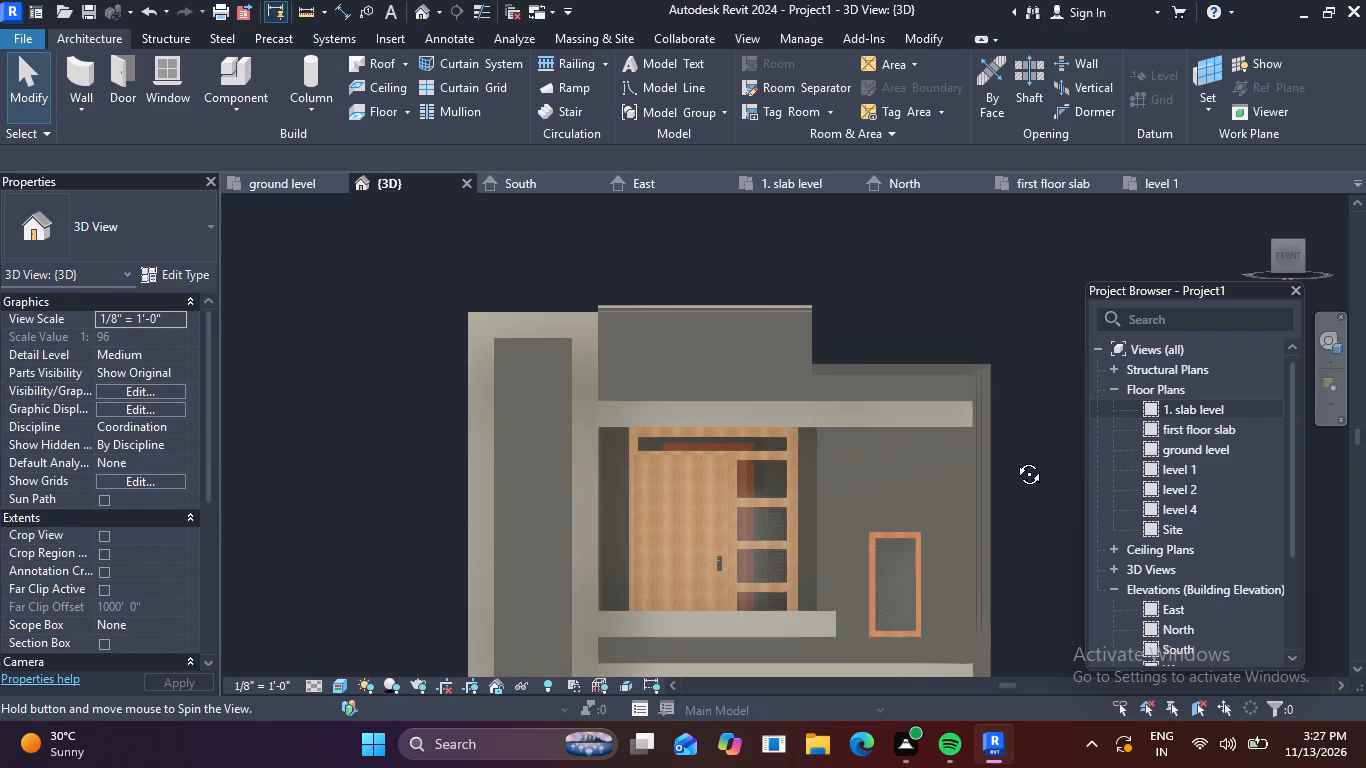
pyautogui.keyDown('shift'); pyautogui.moveTo(1014, 459); pyautogui.dragTo(1009, 474, button='middle'); pyautogui.keyUp('shift')
pyautogui.scroll(4, 885, 358)
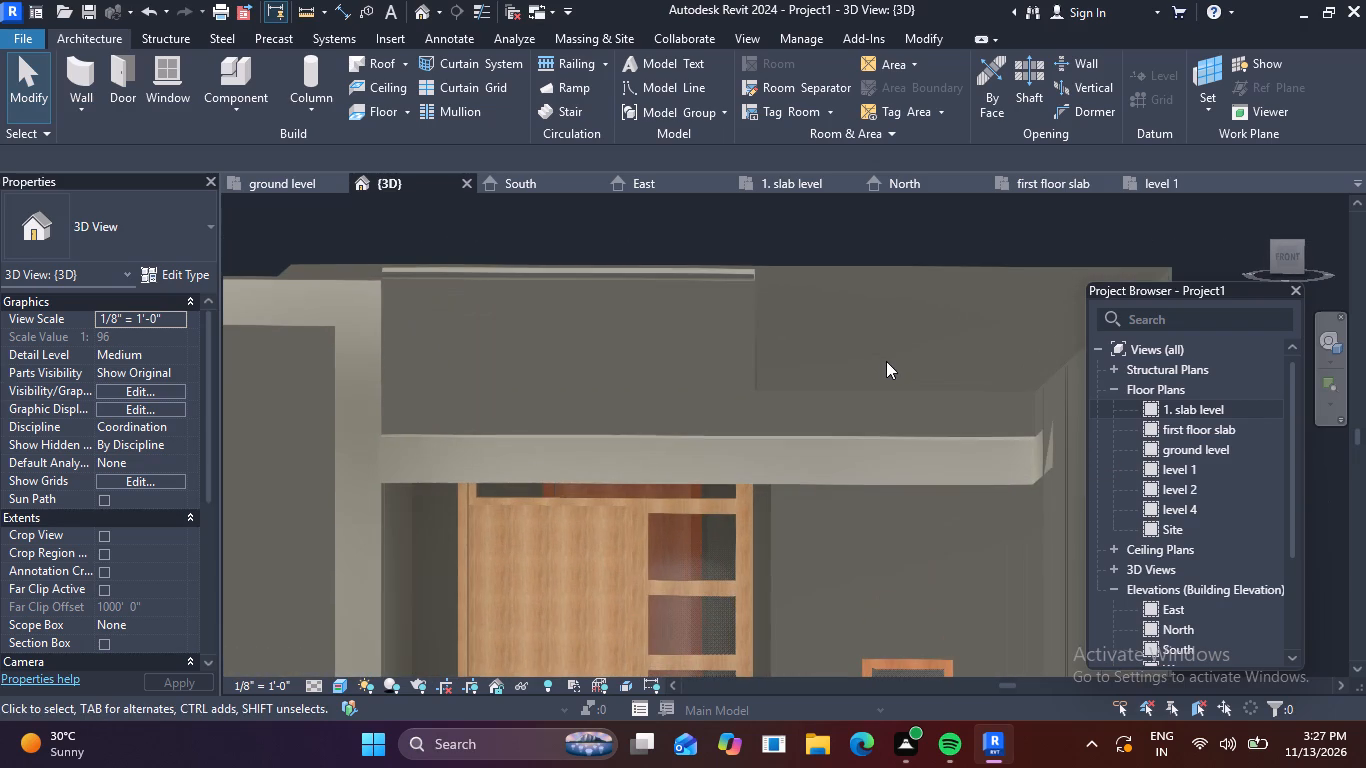
pyautogui.scroll(-2, 906, 383)
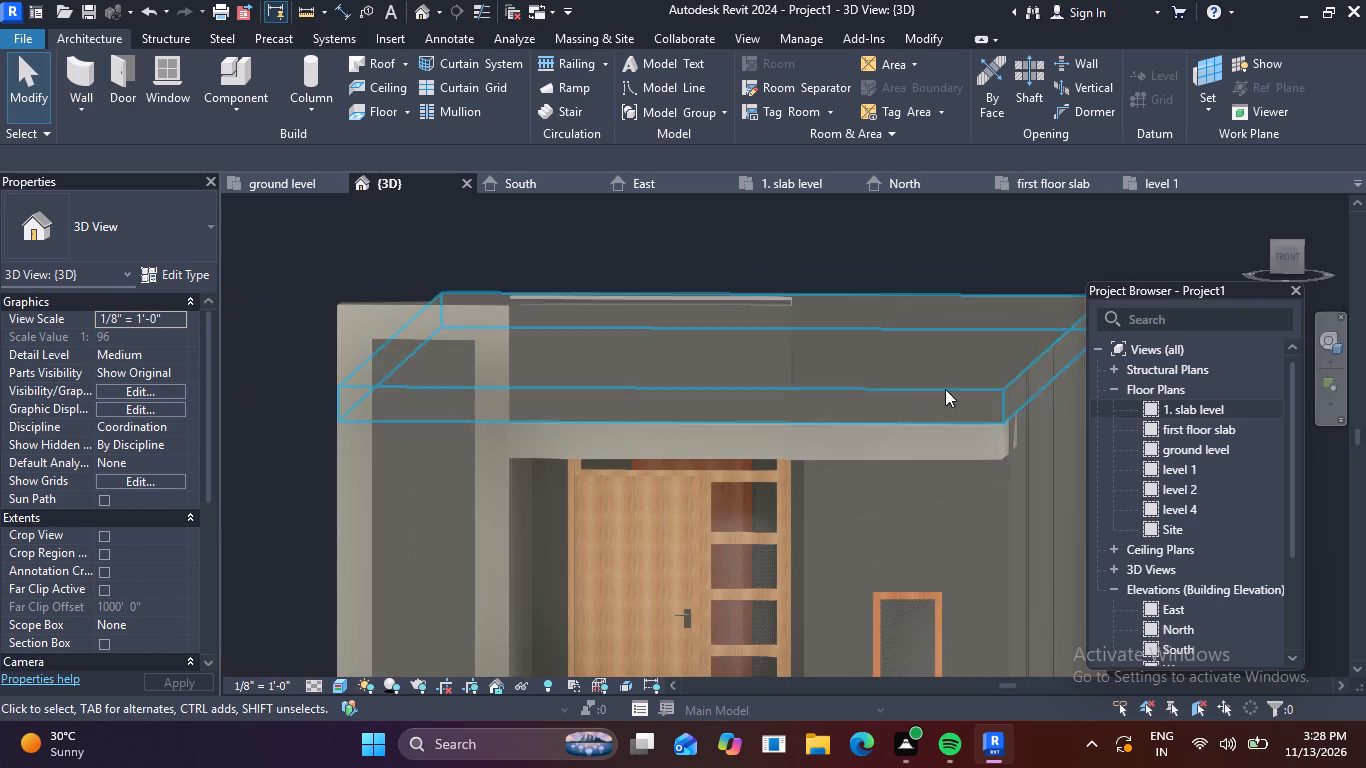
pyautogui.scroll(4, 1010, 438)
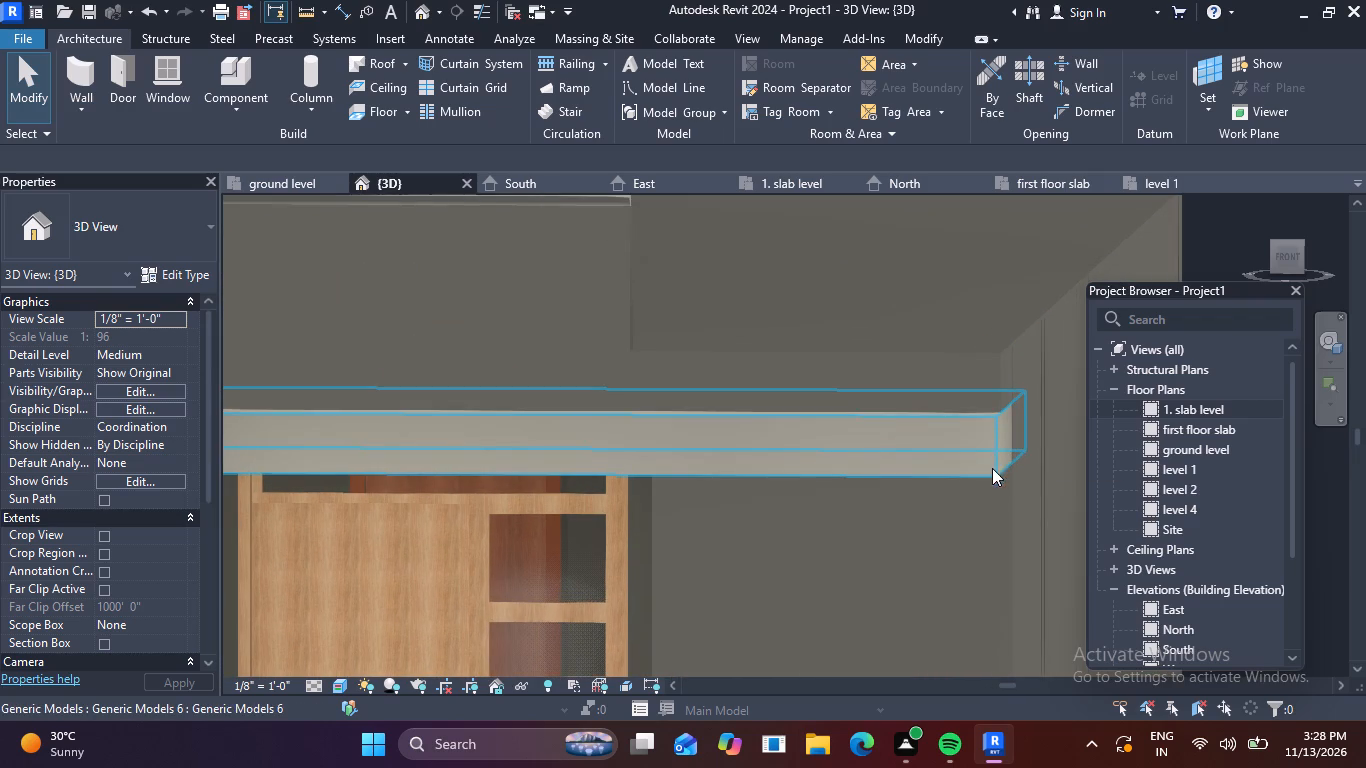
pyautogui.moveTo(992, 468); pyautogui.dragTo(956, 414, button='middle')
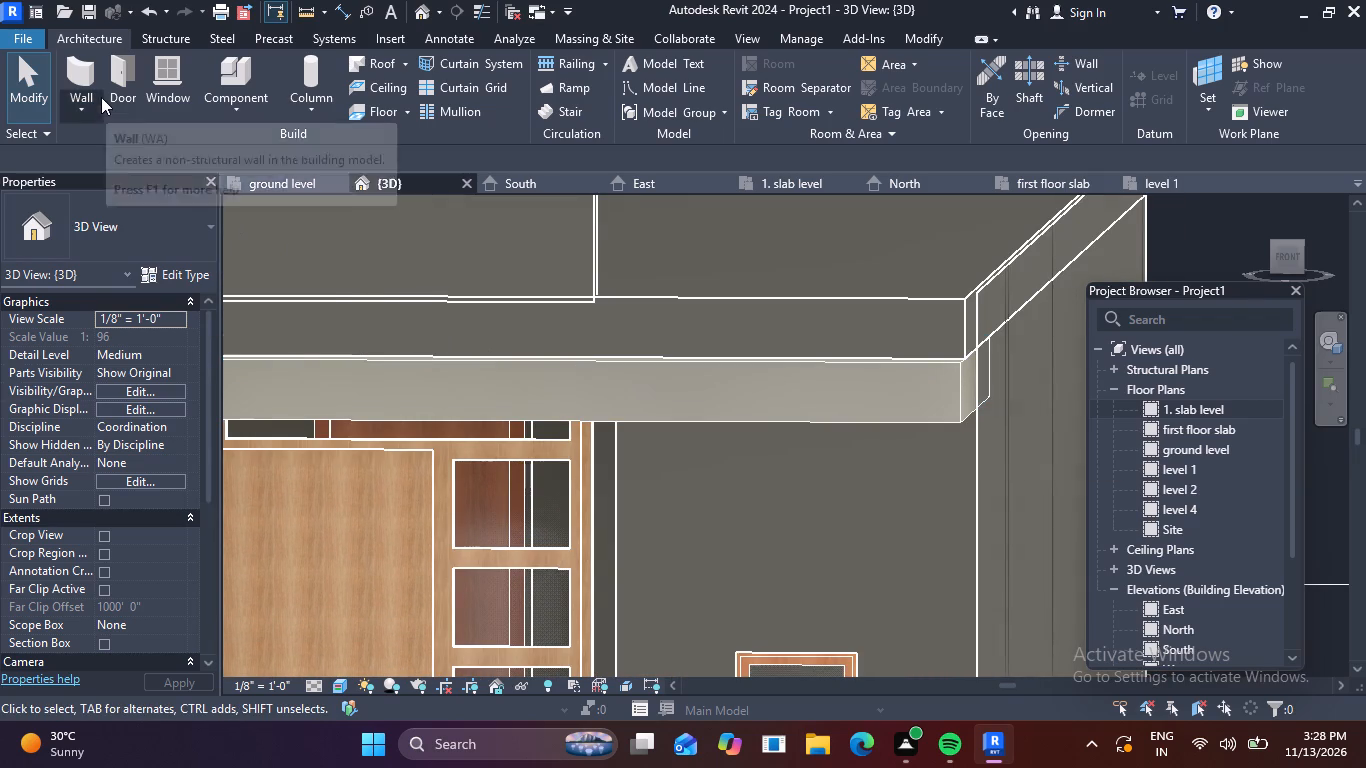
# Create a new in-place model in the Generic Models category, accepting the suggested name.
pyautogui.click(232, 120)
pyautogui.click(286, 187)
pyautogui.scroll(-3, 571, 308)
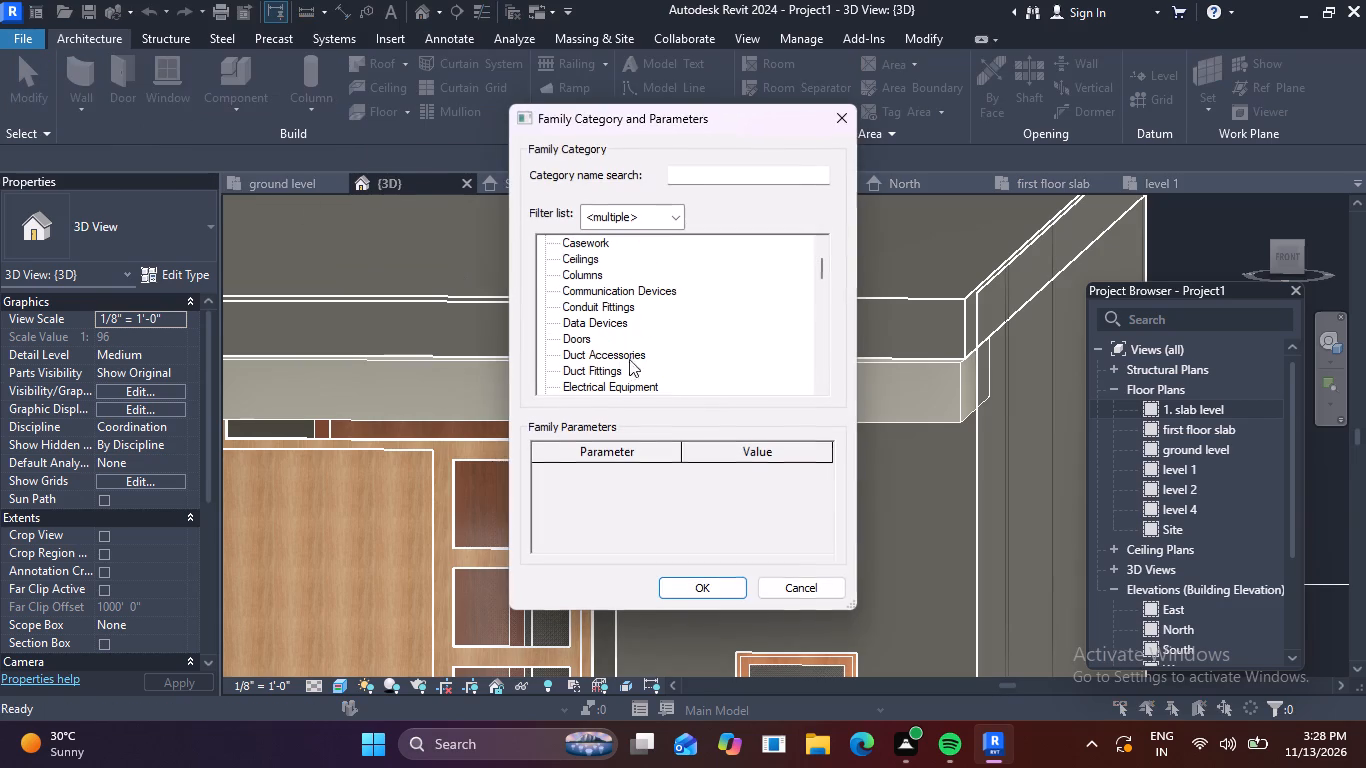
pyautogui.scroll(-10, 693, 330)
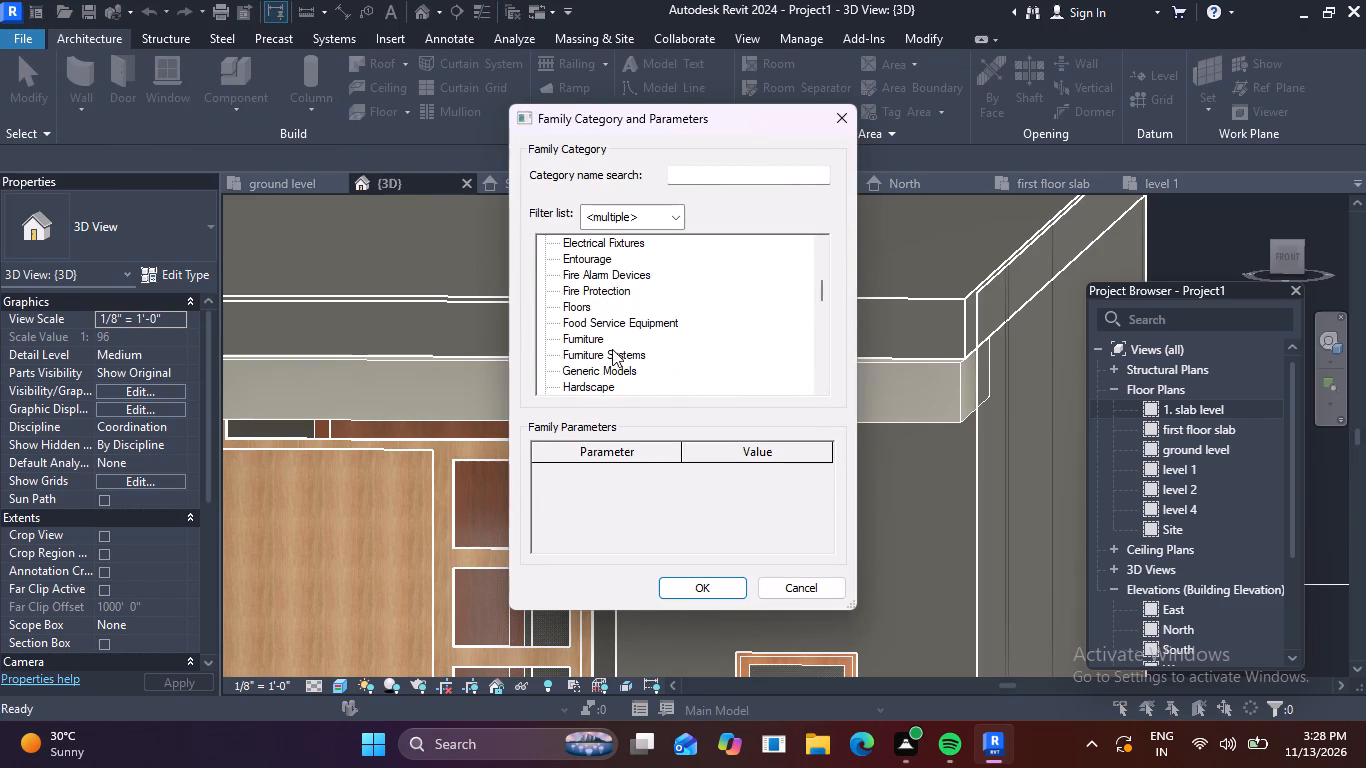
pyautogui.click(585, 371)
pyautogui.click(700, 590)
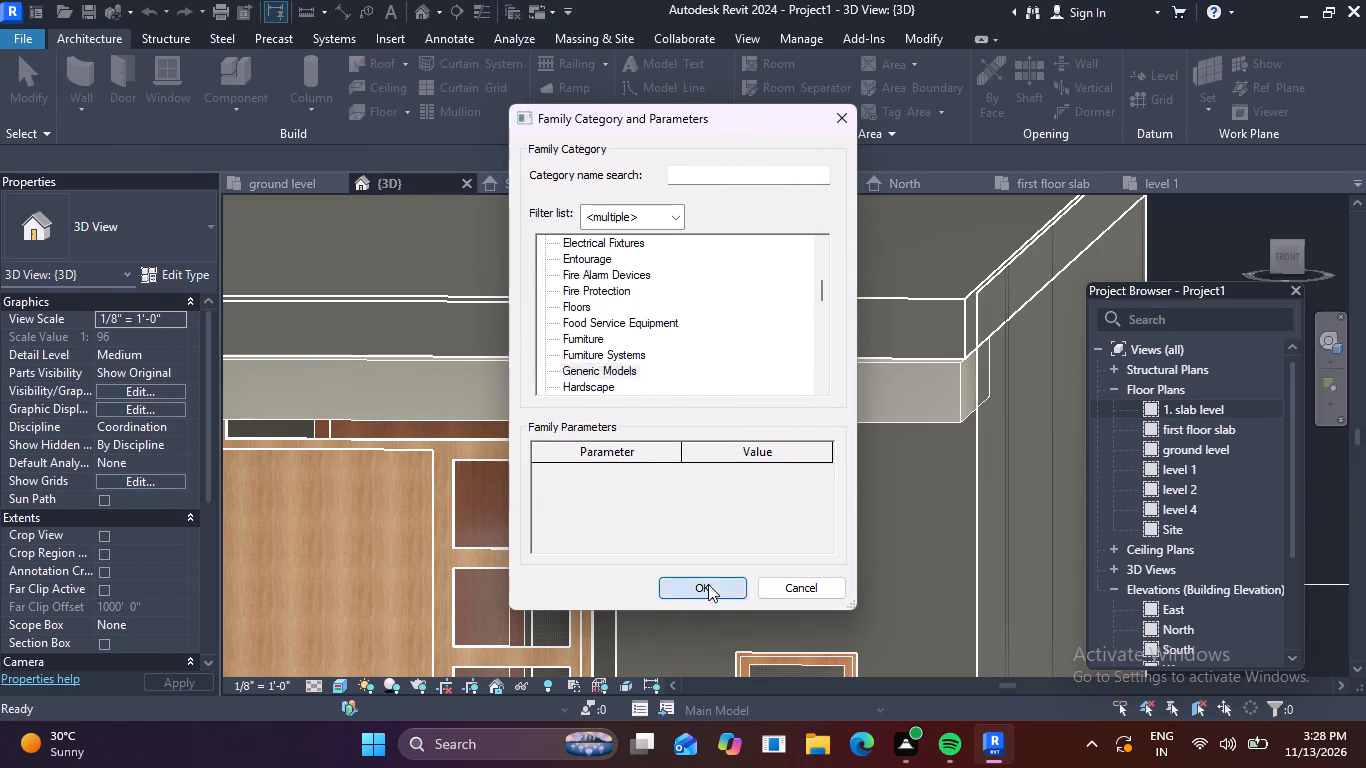
pyautogui.click(670, 401)
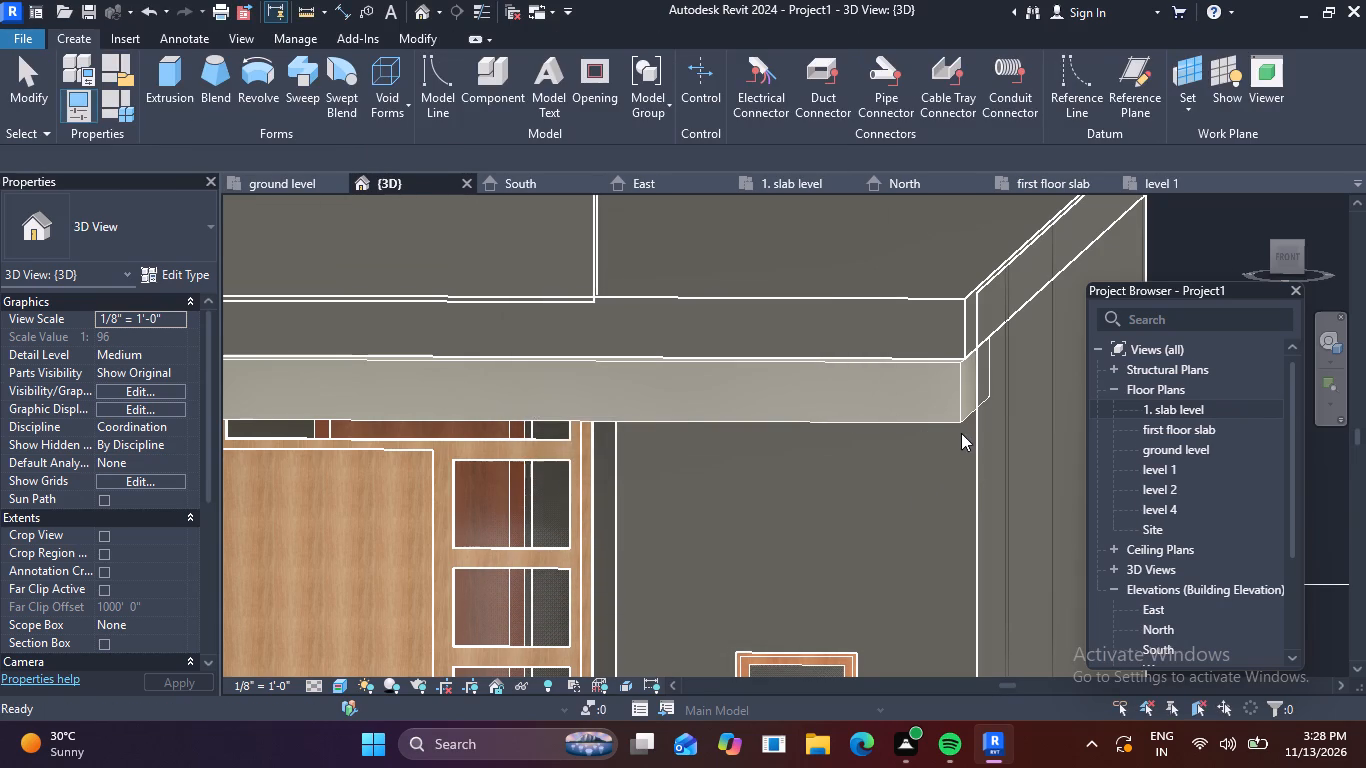
# Start an extrusion in the in-place model, using the front wall's face beside the balcony as its work plane.
pyautogui.scroll(-6, 942, 425)
pyautogui.moveTo(944, 487); pyautogui.dragTo(866, 399, button='middle')
pyautogui.middleClick(866, 399)
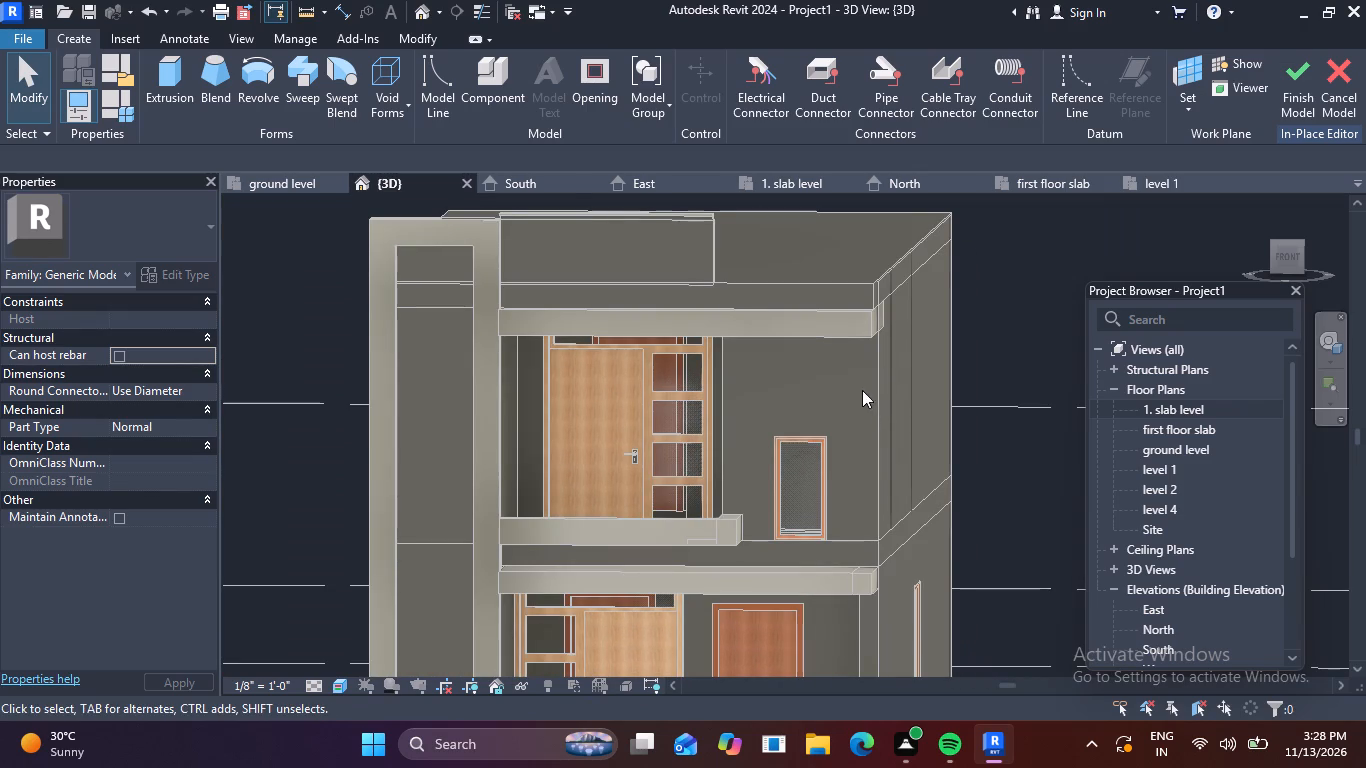
pyautogui.click(147, 65)
pyautogui.click(916, 113)
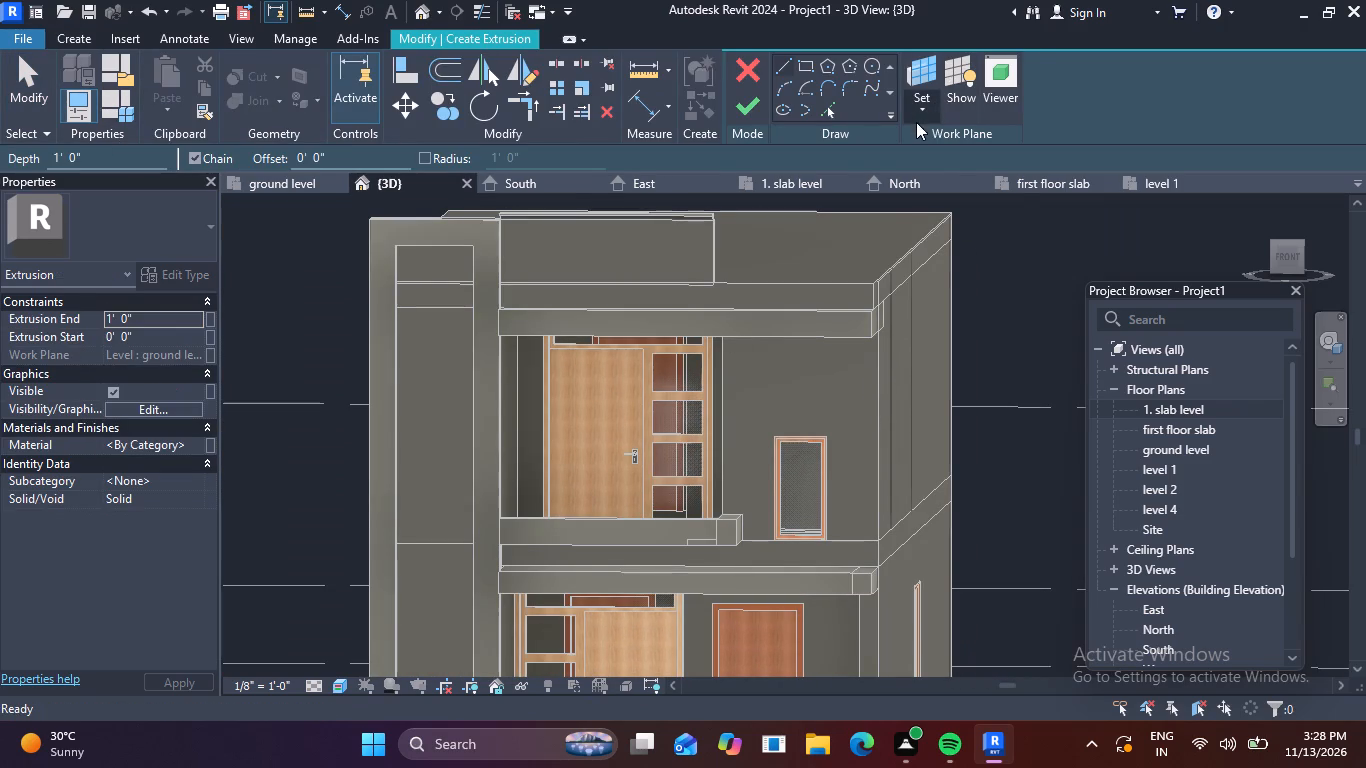
pyautogui.click(943, 183)
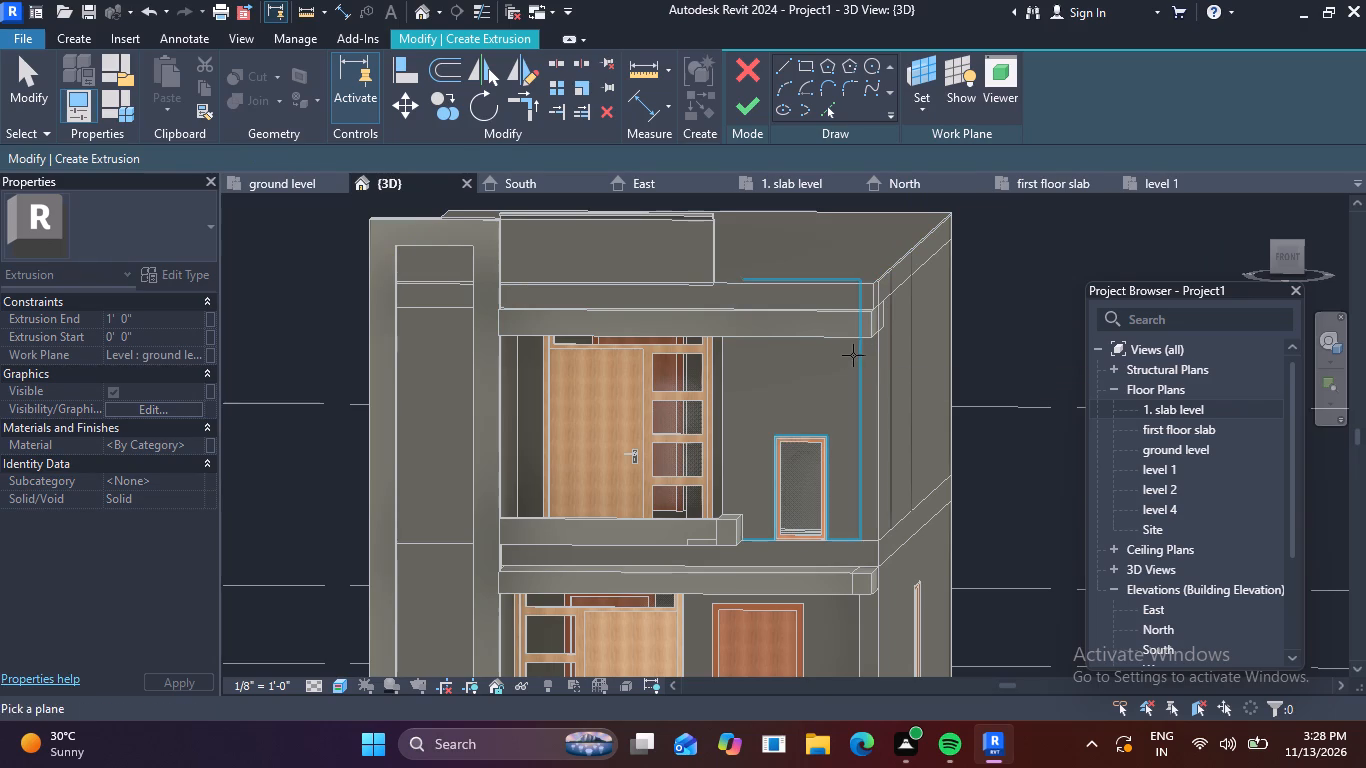
pyautogui.click(854, 355)
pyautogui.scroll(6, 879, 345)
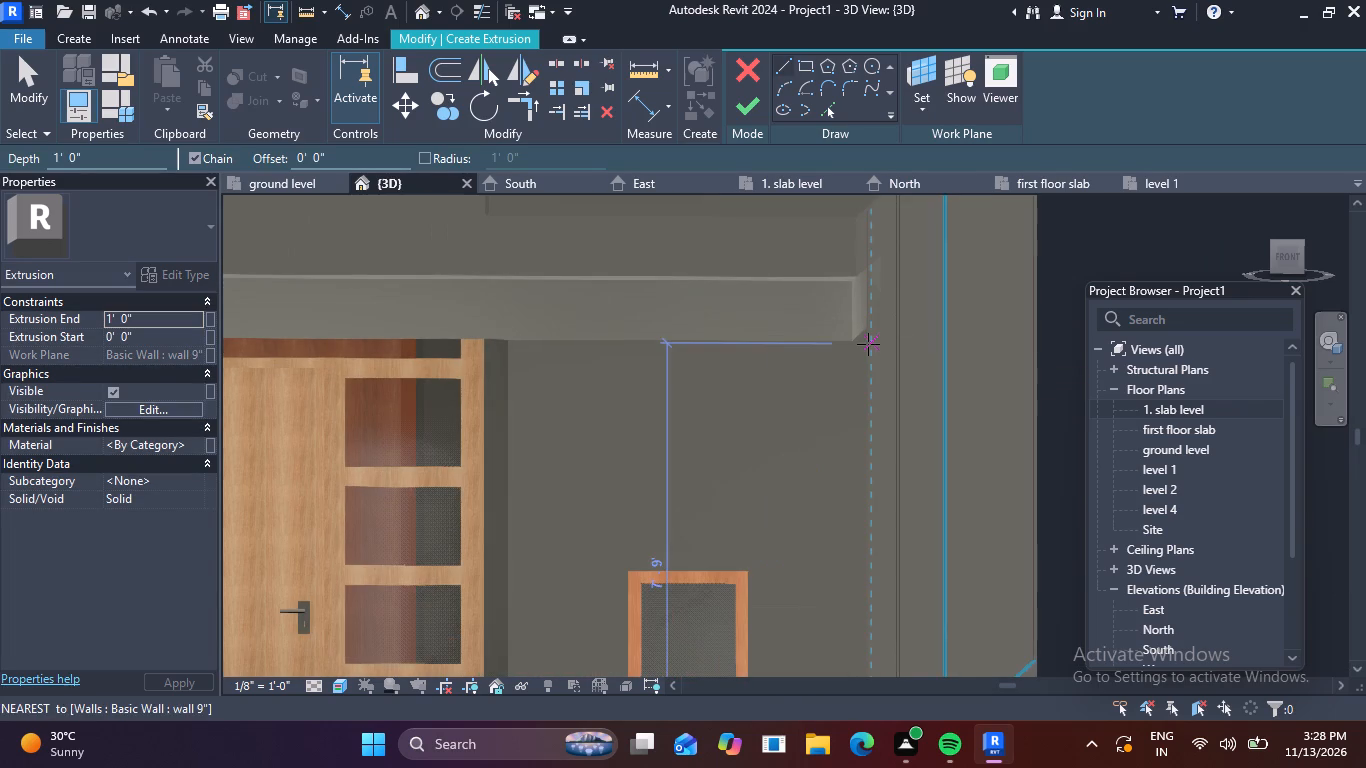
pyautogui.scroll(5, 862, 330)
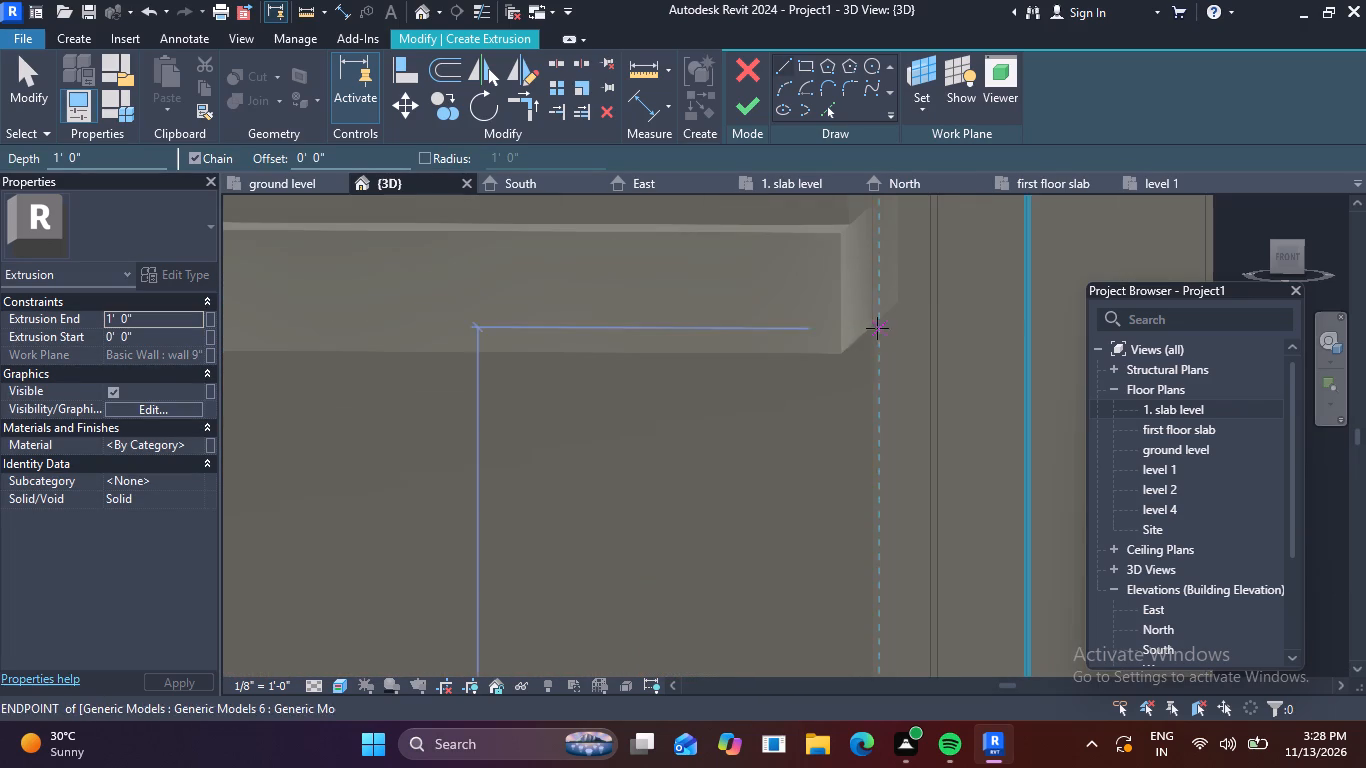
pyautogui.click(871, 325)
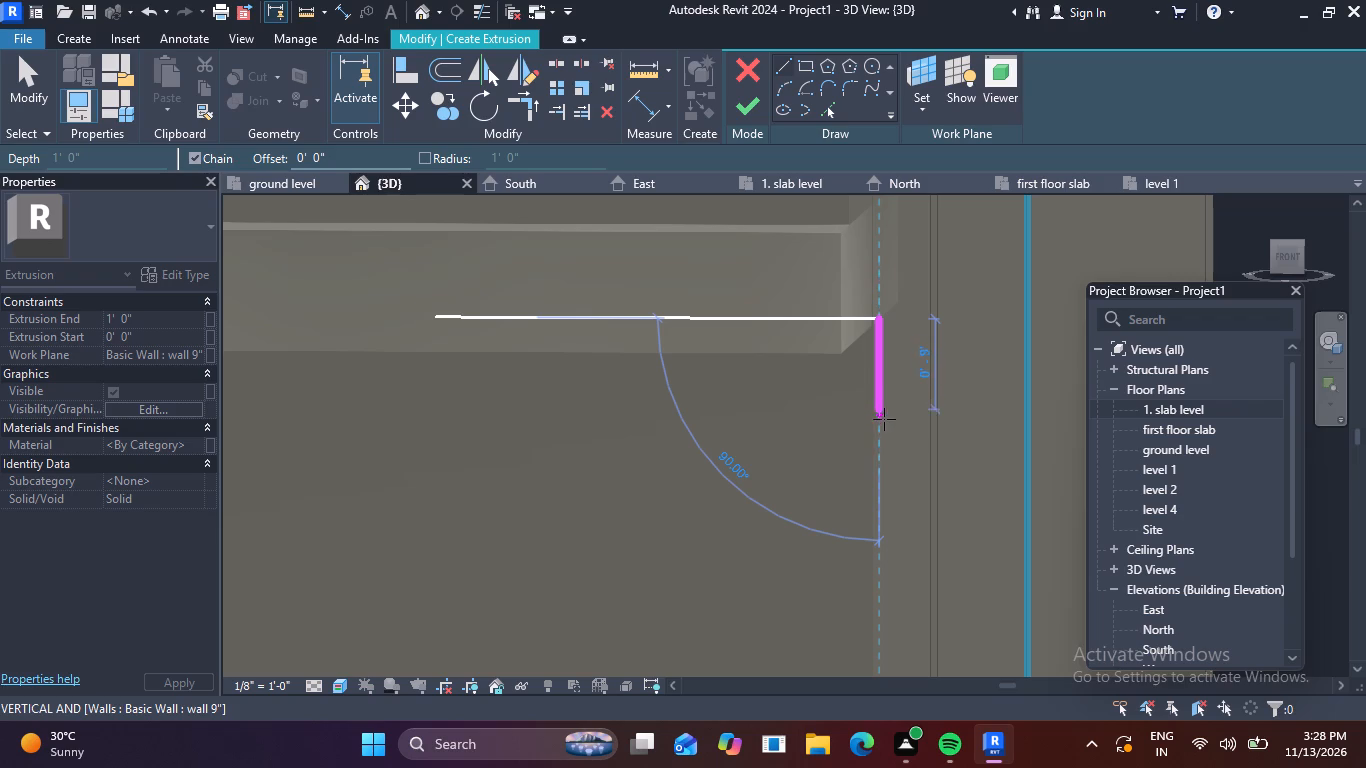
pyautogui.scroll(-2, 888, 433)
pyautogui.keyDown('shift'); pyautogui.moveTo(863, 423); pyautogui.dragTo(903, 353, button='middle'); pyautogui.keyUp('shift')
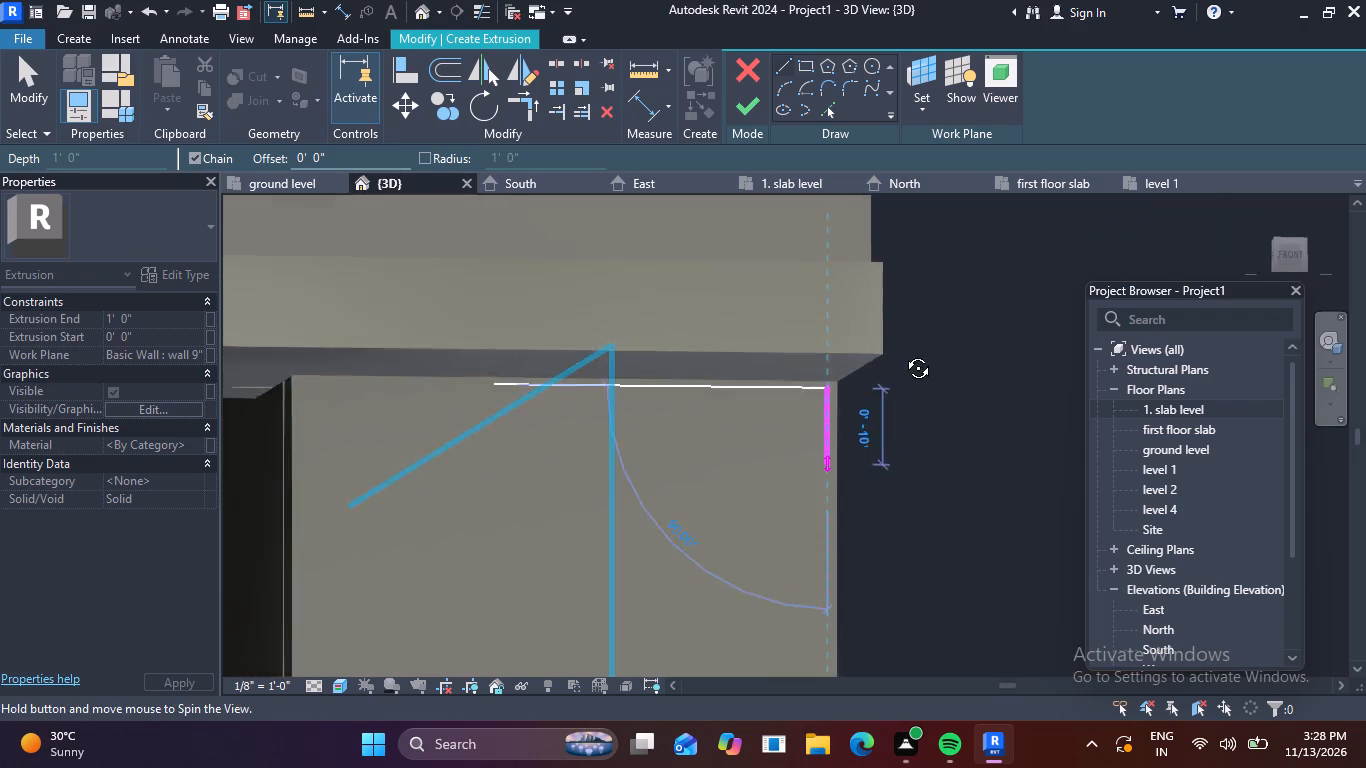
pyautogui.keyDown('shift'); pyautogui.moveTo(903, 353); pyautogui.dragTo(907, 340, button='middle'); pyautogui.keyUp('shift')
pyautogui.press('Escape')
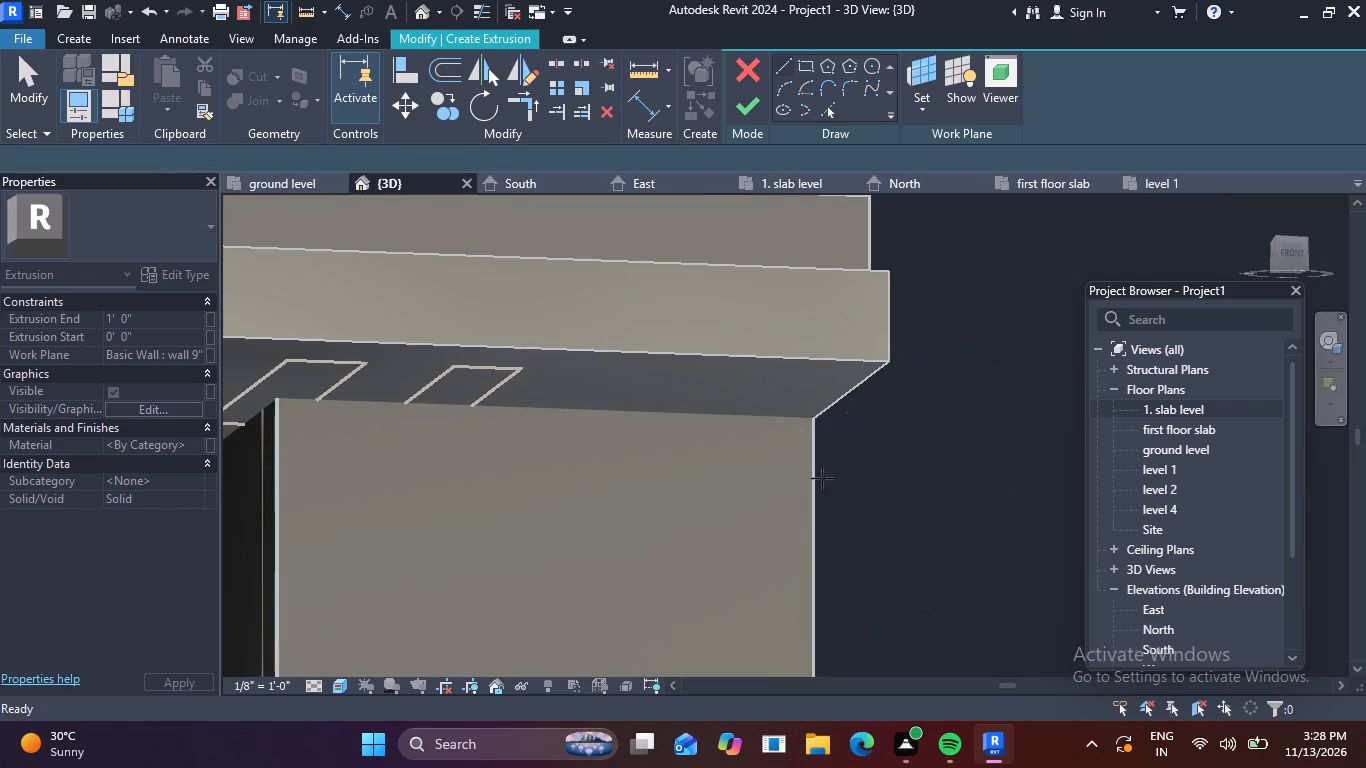
# Sketch the profile's edge about 8' 2" down the front wall's outer corner from the roof band's underside to 1. slab level, plus a 9" bottom edge.
pyautogui.scroll(1, 822, 438)
pyautogui.click(811, 418)
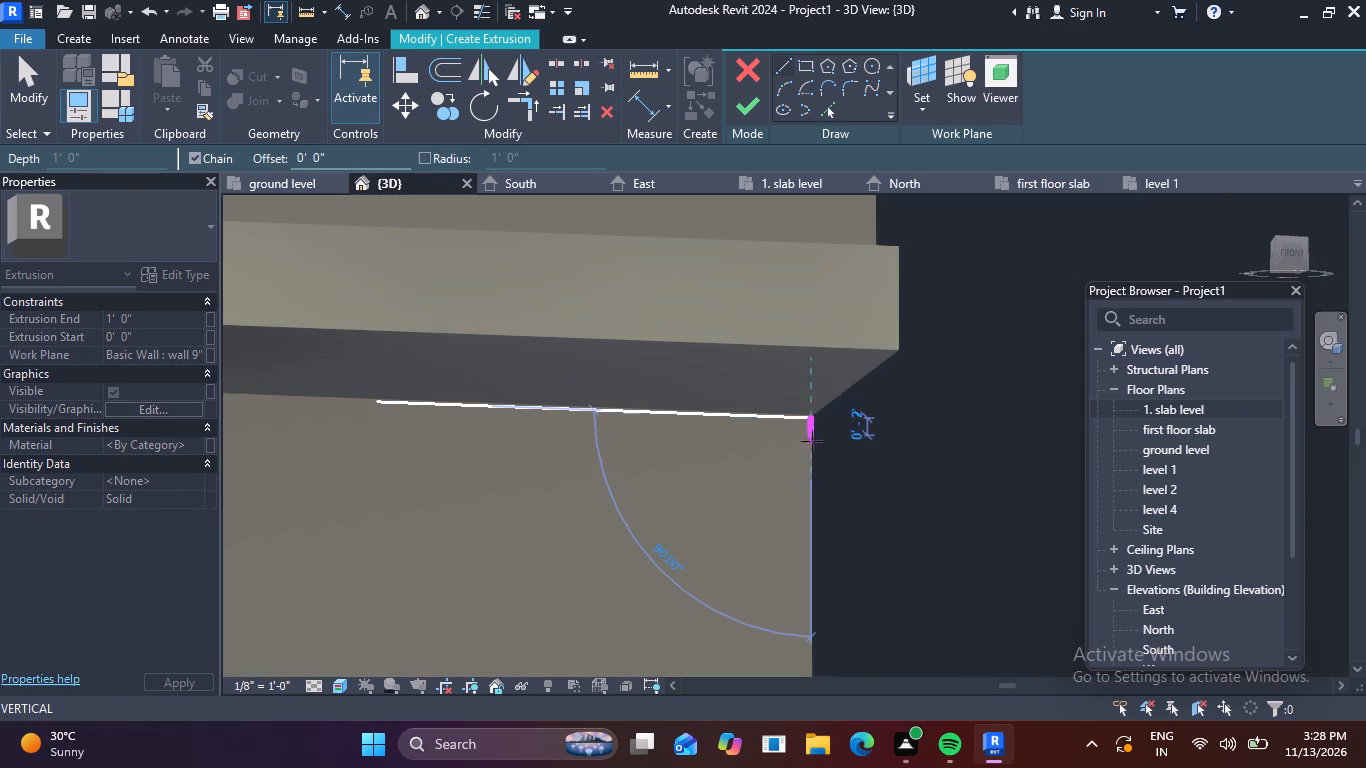
pyautogui.scroll(-8, 813, 514)
pyautogui.moveTo(798, 579); pyautogui.dragTo(763, 470, button='middle')
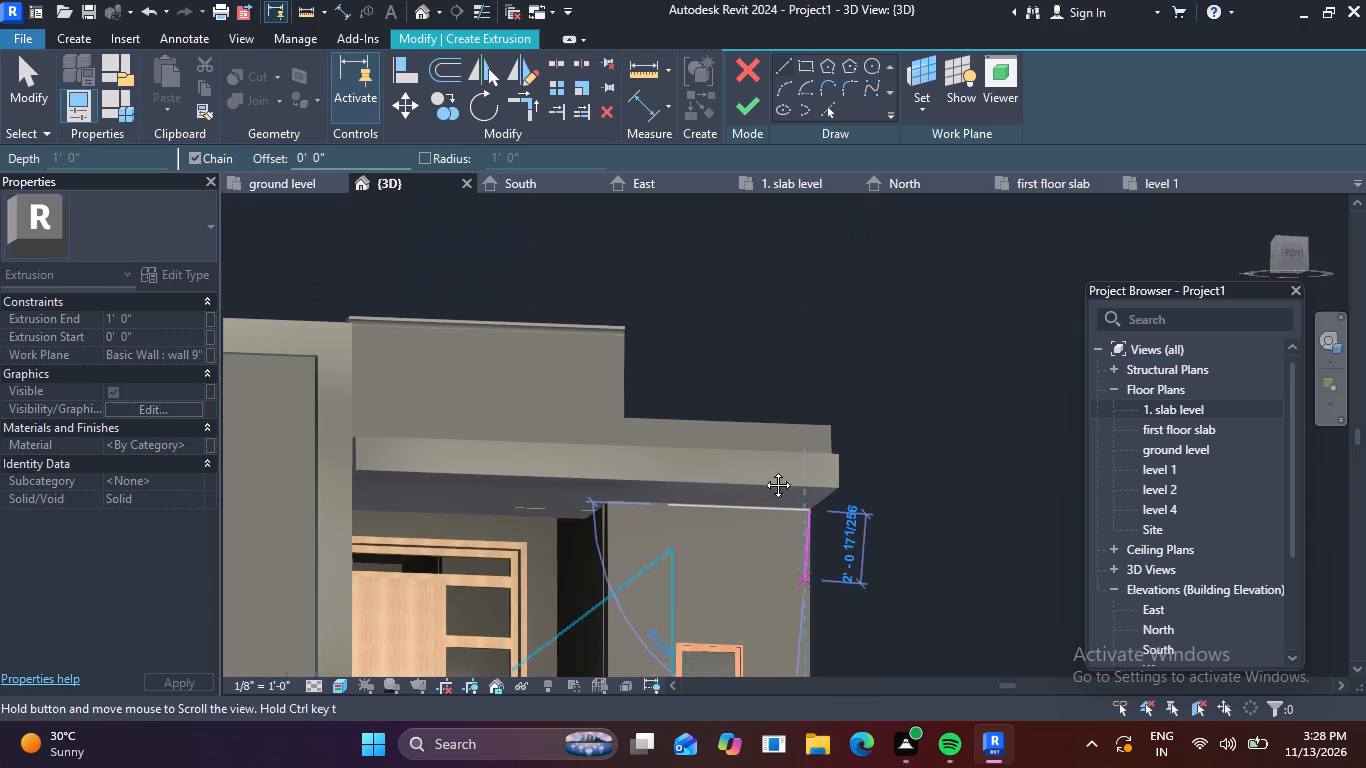
pyautogui.moveTo(763, 470); pyautogui.dragTo(747, 379, button='middle')
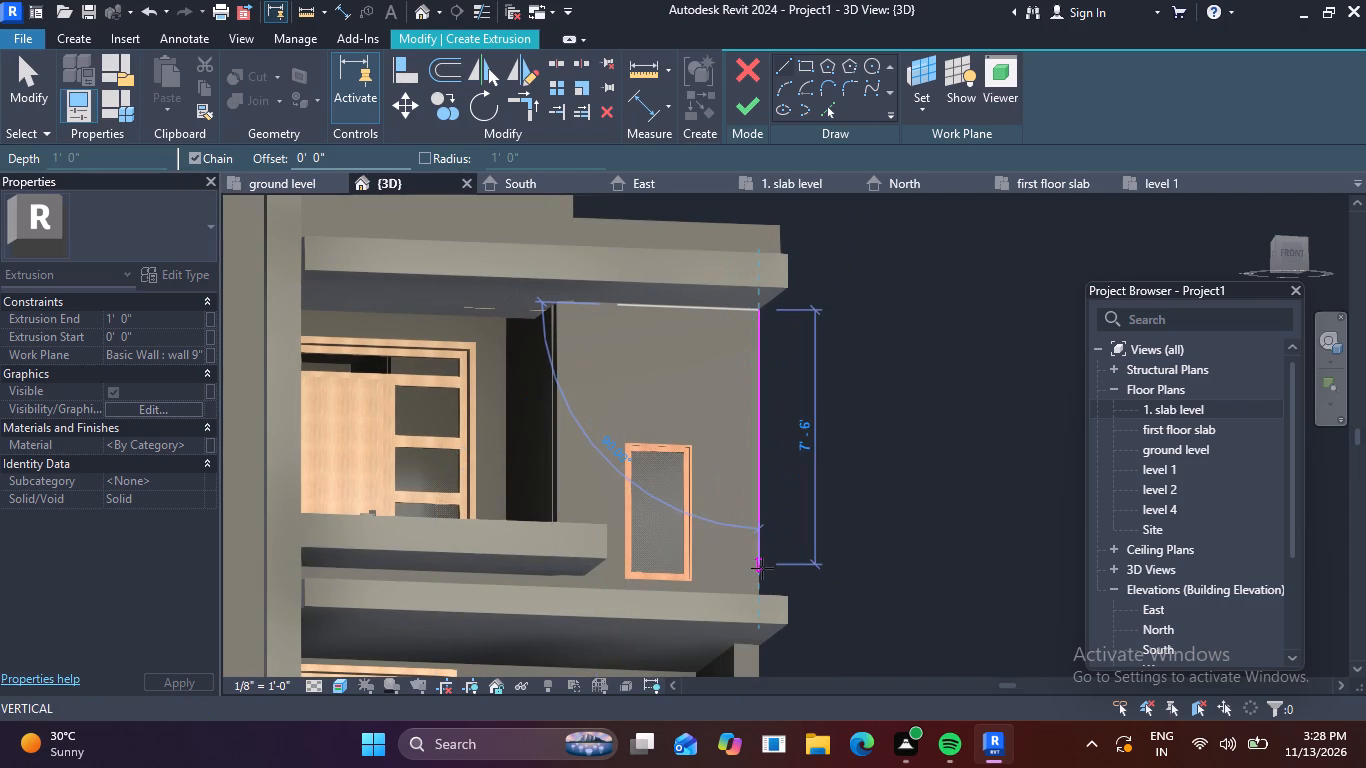
pyautogui.keyDown('shift'); pyautogui.moveTo(762, 569); pyautogui.dragTo(751, 645, button='middle'); pyautogui.keyUp('shift')
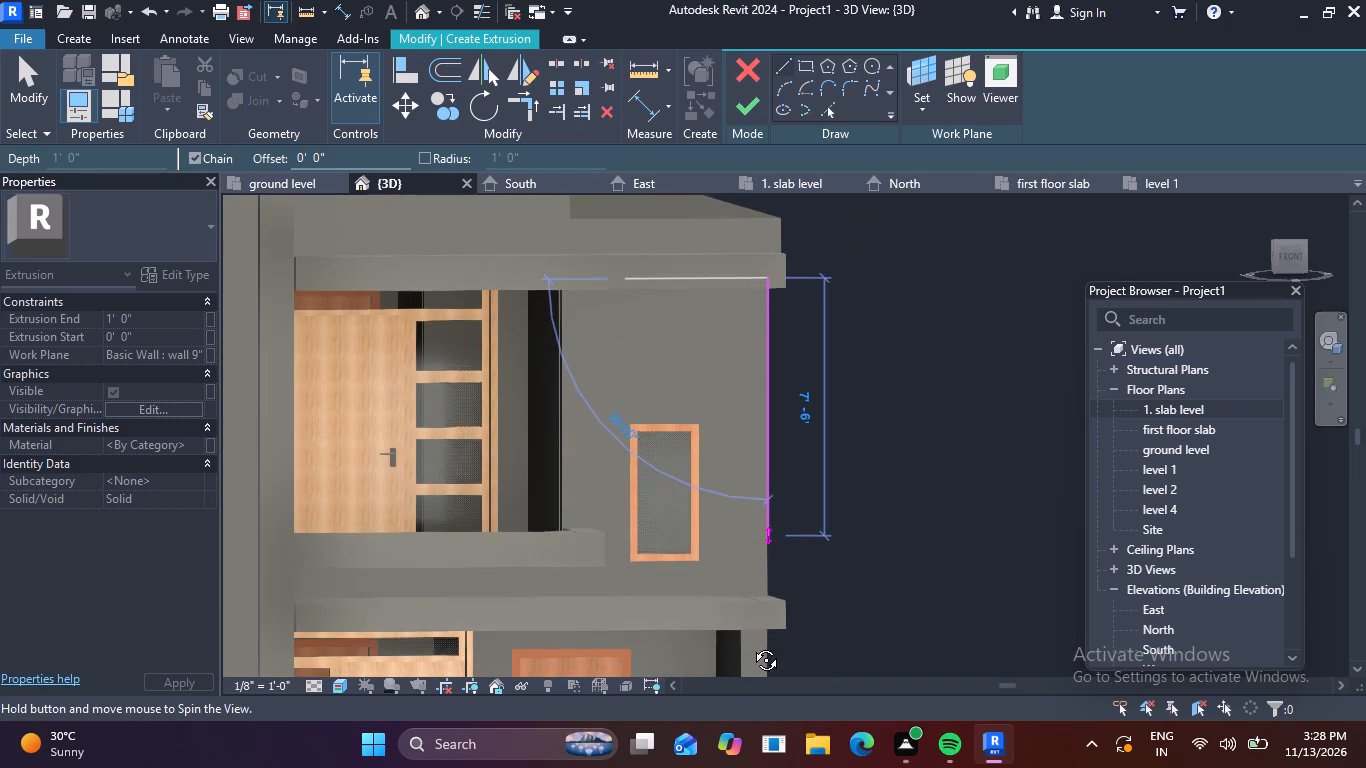
pyautogui.keyDown('shift'); pyautogui.moveTo(751, 645); pyautogui.dragTo(751, 648, button='middle'); pyautogui.keyUp('shift')
pyautogui.scroll(2, 754, 581)
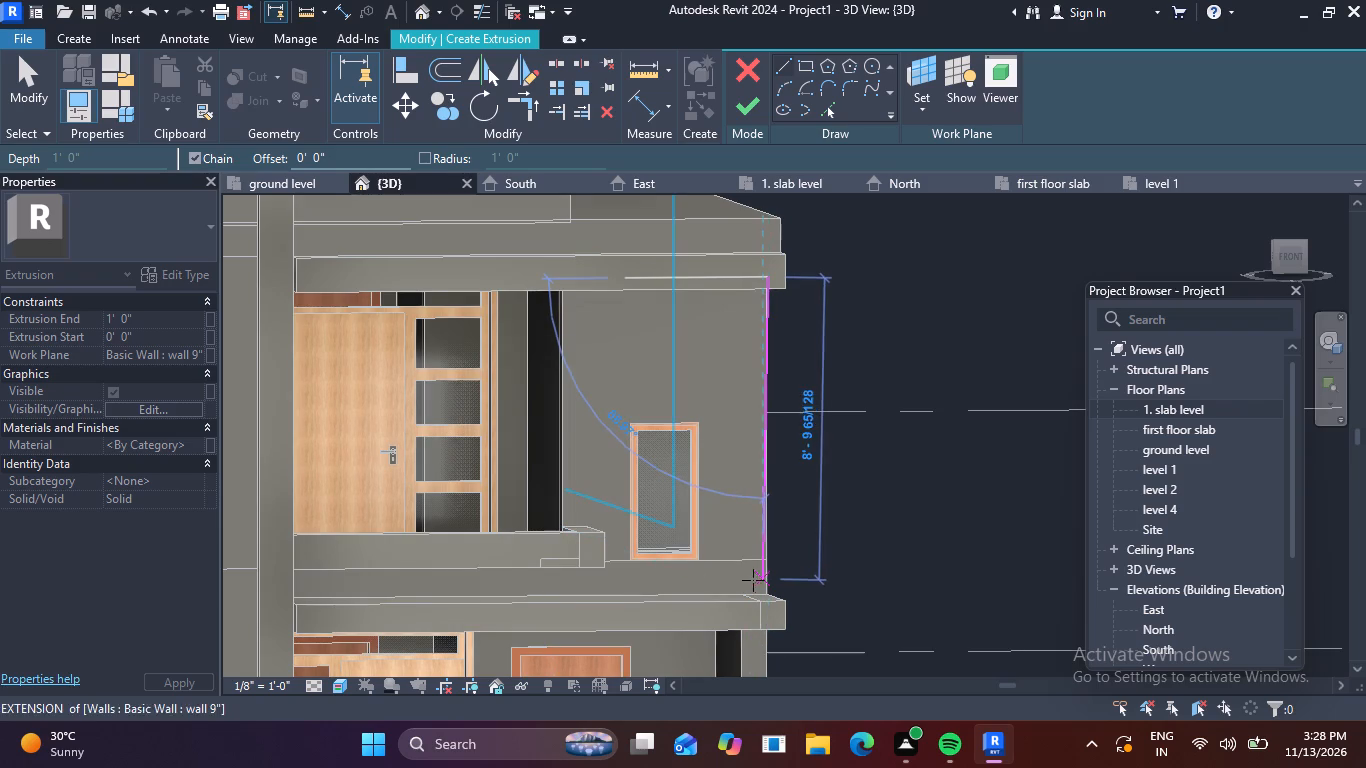
pyautogui.scroll(3, 753, 580)
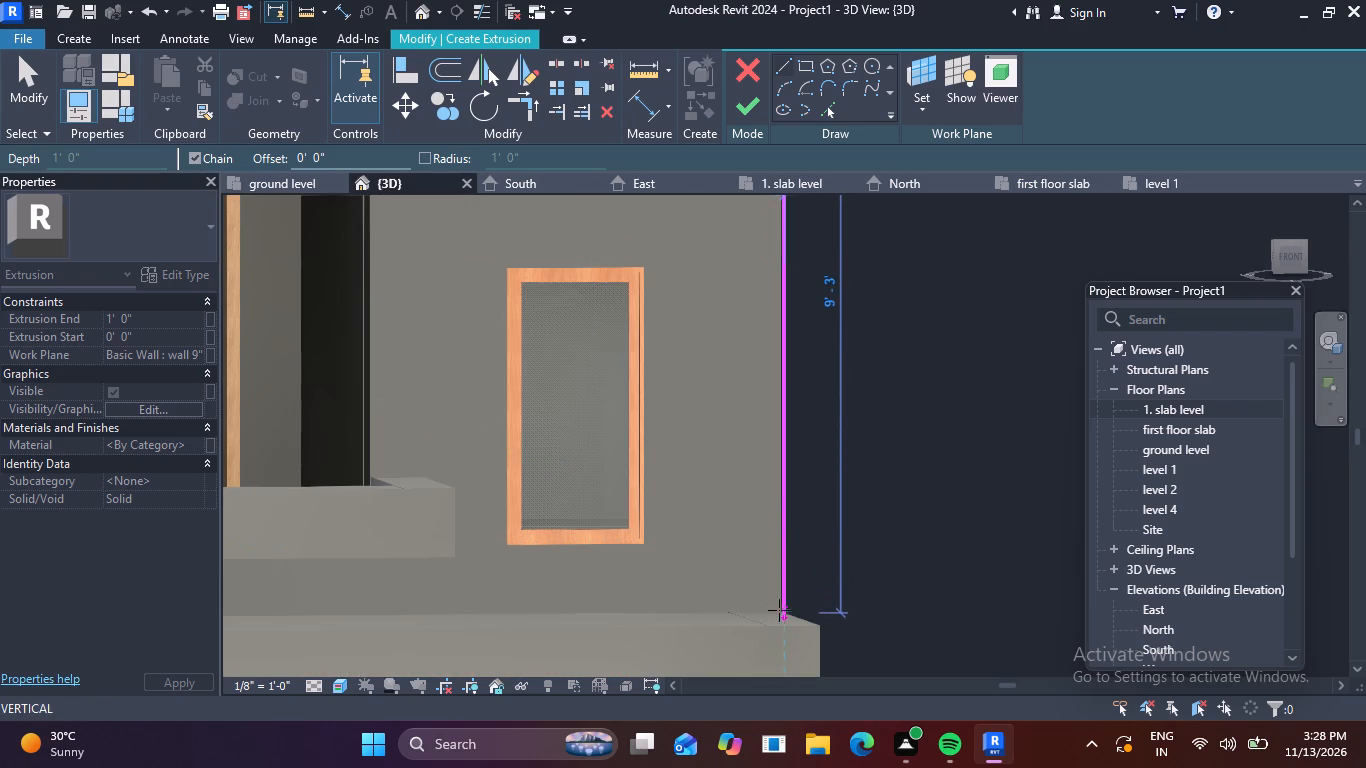
pyautogui.click(784, 539)
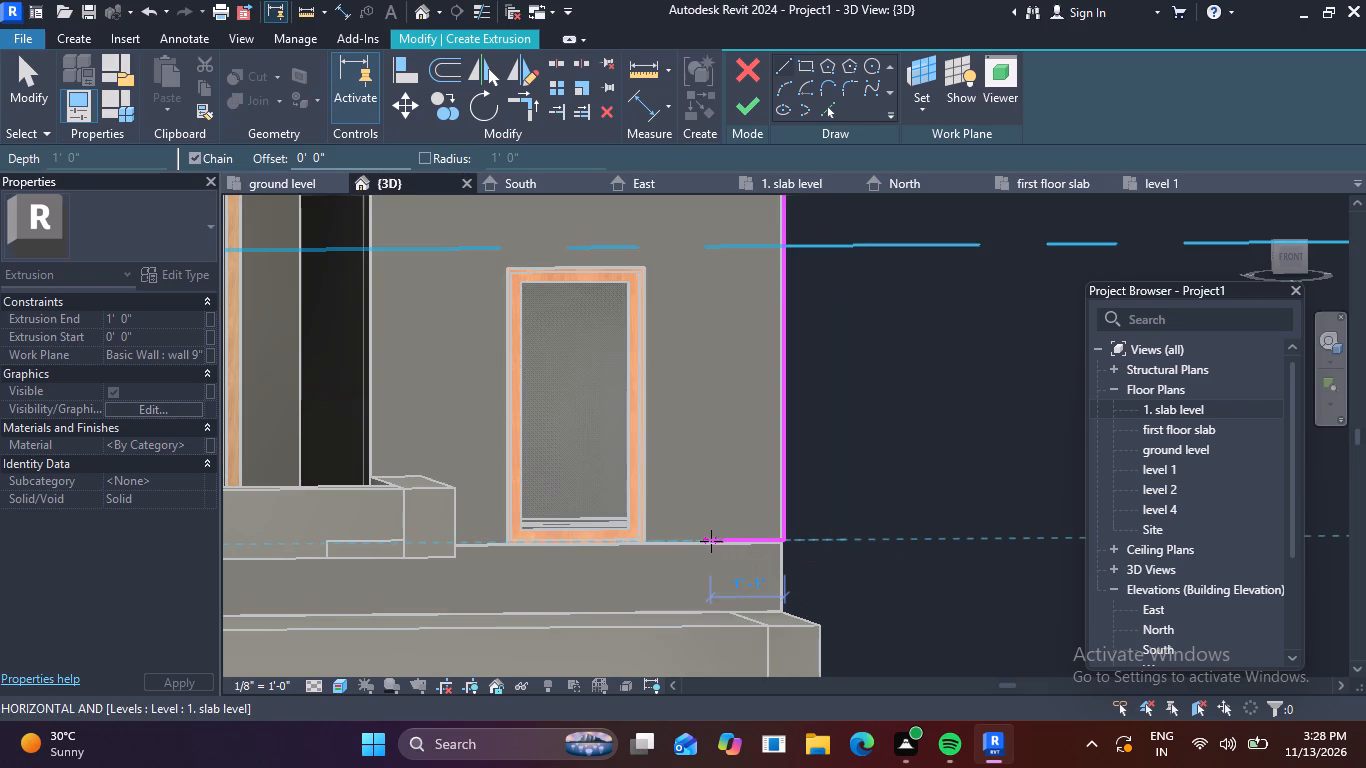
pyautogui.write('9"')
pyautogui.press('Return')
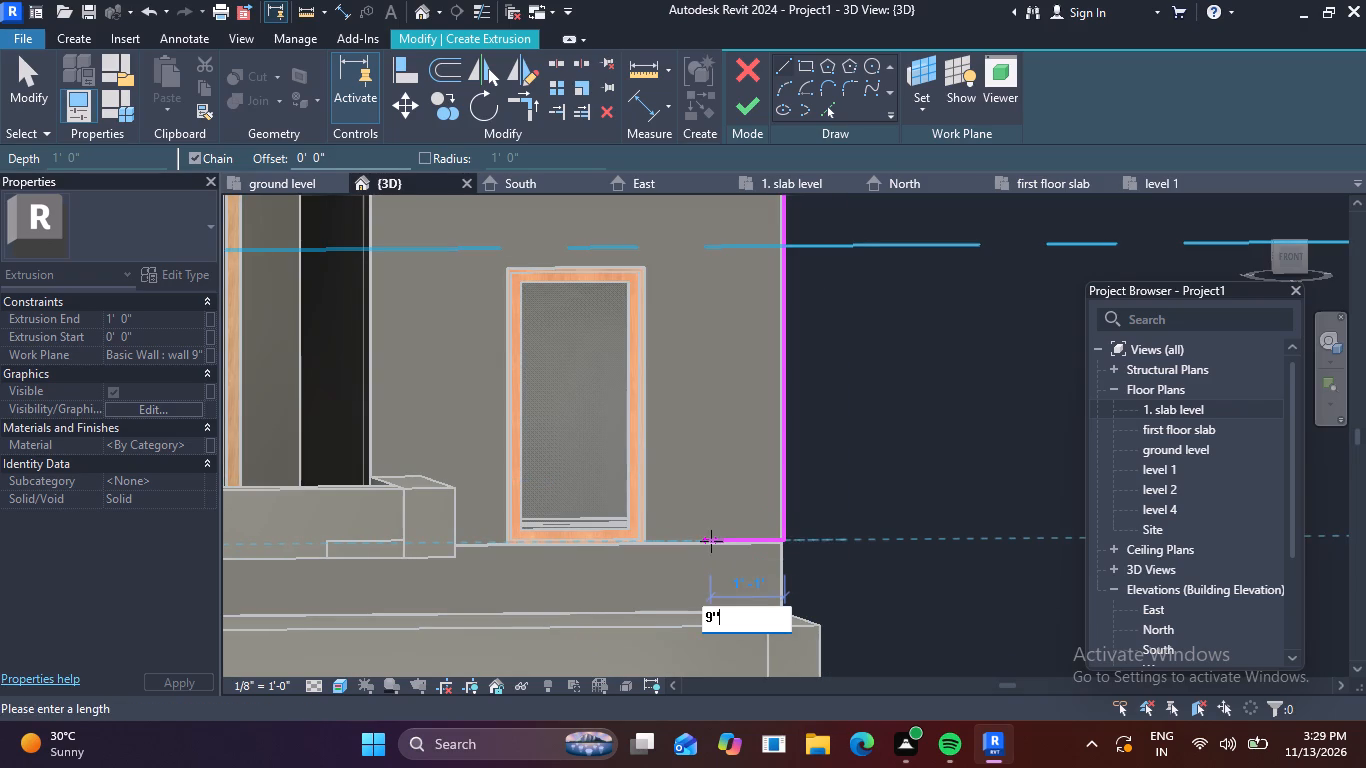
# Close the rectangular profile up to and along the roof band's underside, and finish the extrusion at 1' 0" depth.
pyautogui.scroll(-2, 734, 365)
pyautogui.moveTo(733, 365); pyautogui.dragTo(731, 613, button='middle')
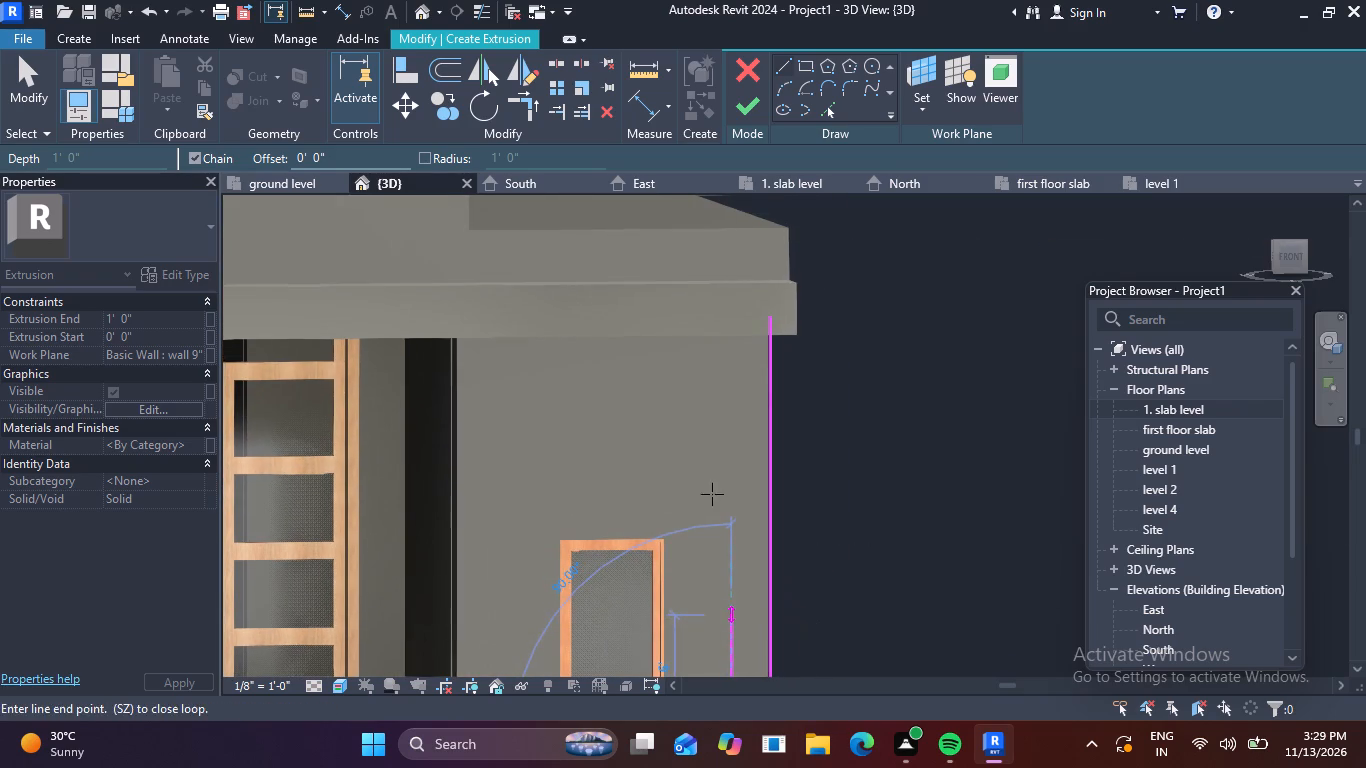
pyautogui.scroll(5, 743, 338)
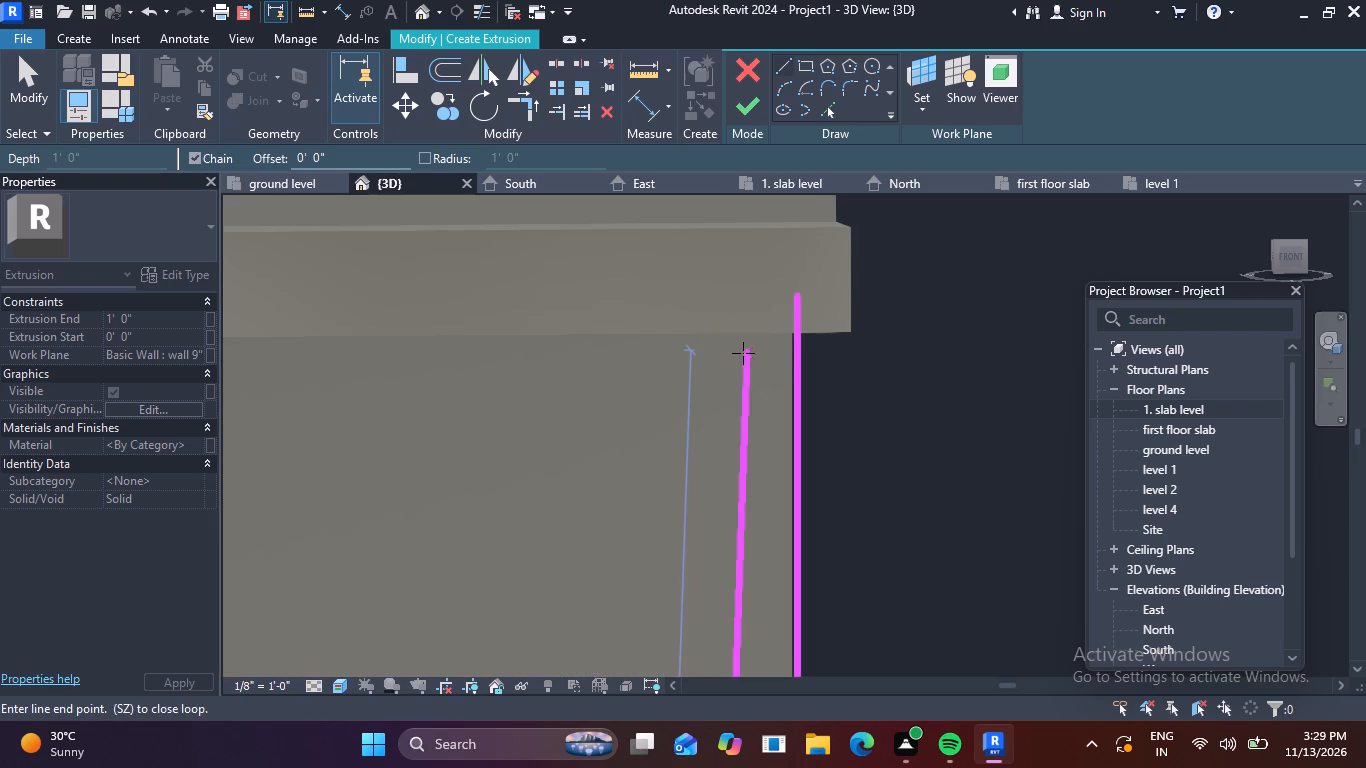
pyautogui.keyDown('shift'); pyautogui.moveTo(743, 353); pyautogui.dragTo(747, 280, button='middle'); pyautogui.keyUp('shift')
pyautogui.keyDown('shift'); pyautogui.scroll(1, 747, 280); pyautogui.keyUp('shift')
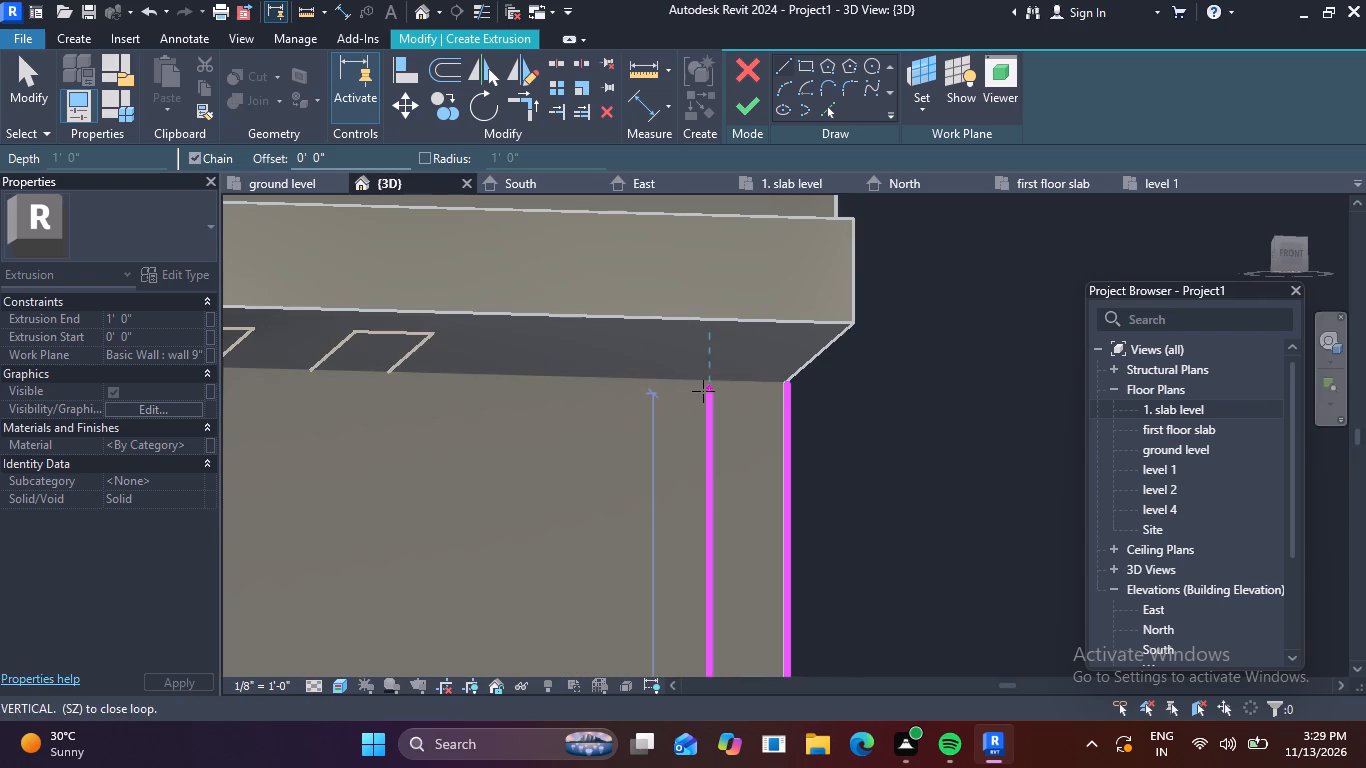
pyautogui.click(704, 381)
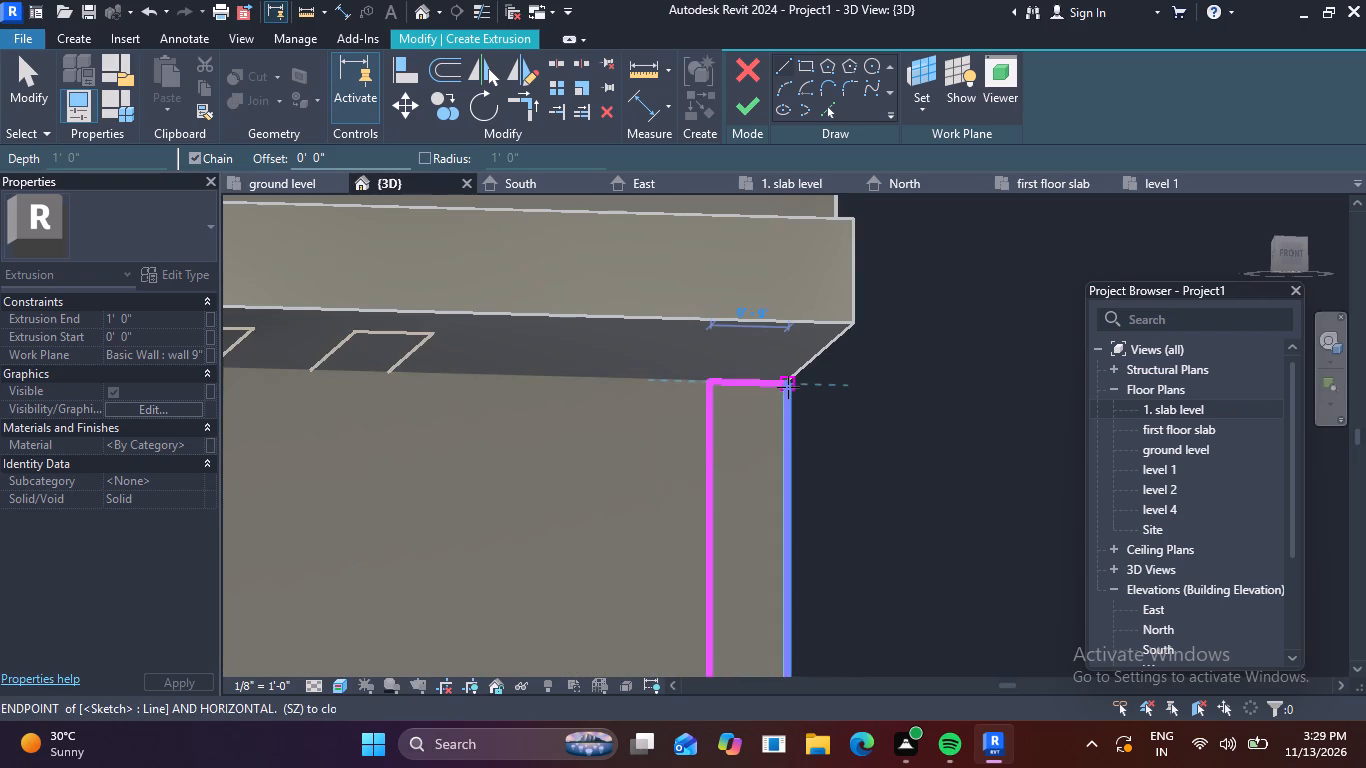
pyautogui.click(788, 387)
pyautogui.click(749, 104)
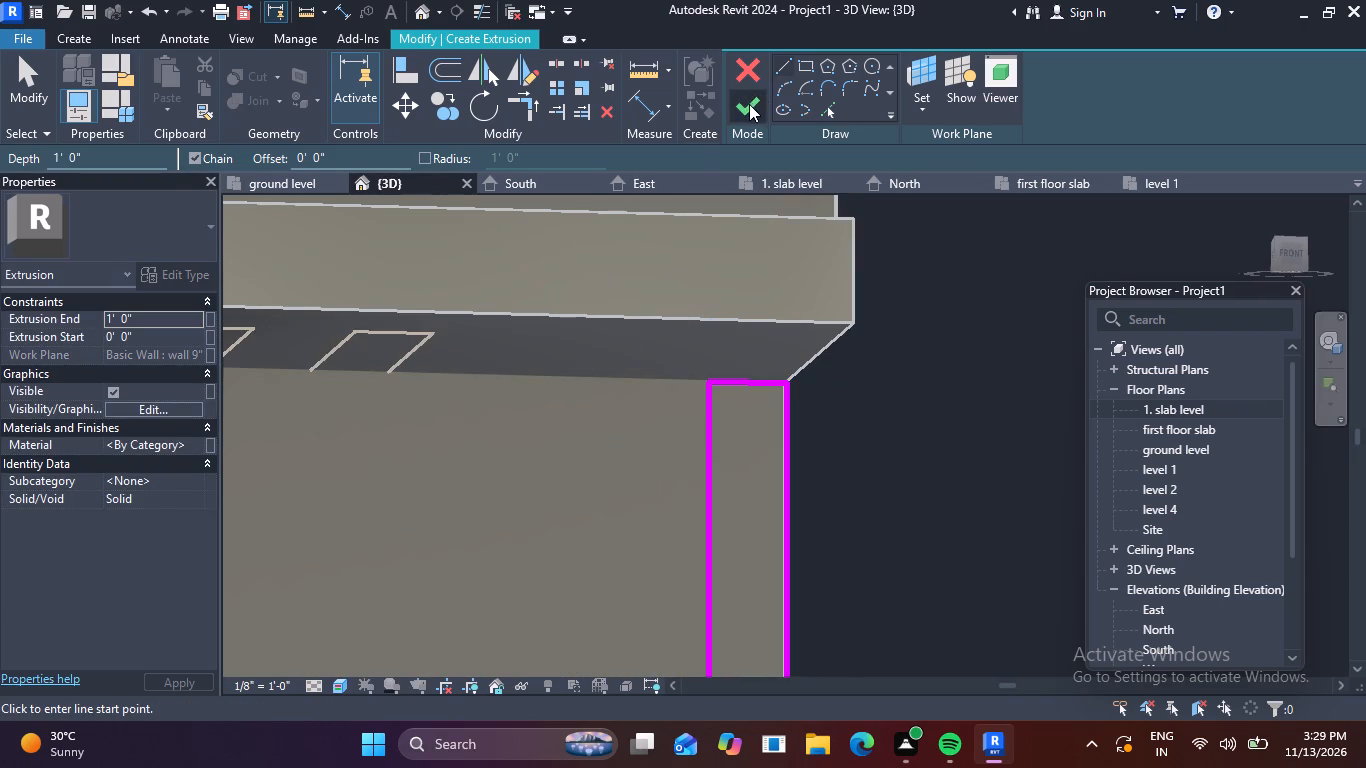
# Stretch the new extrusion's front end out to the roof band's front face, to an extrusion start of -4' 7".
pyautogui.scroll(-2, 865, 397)
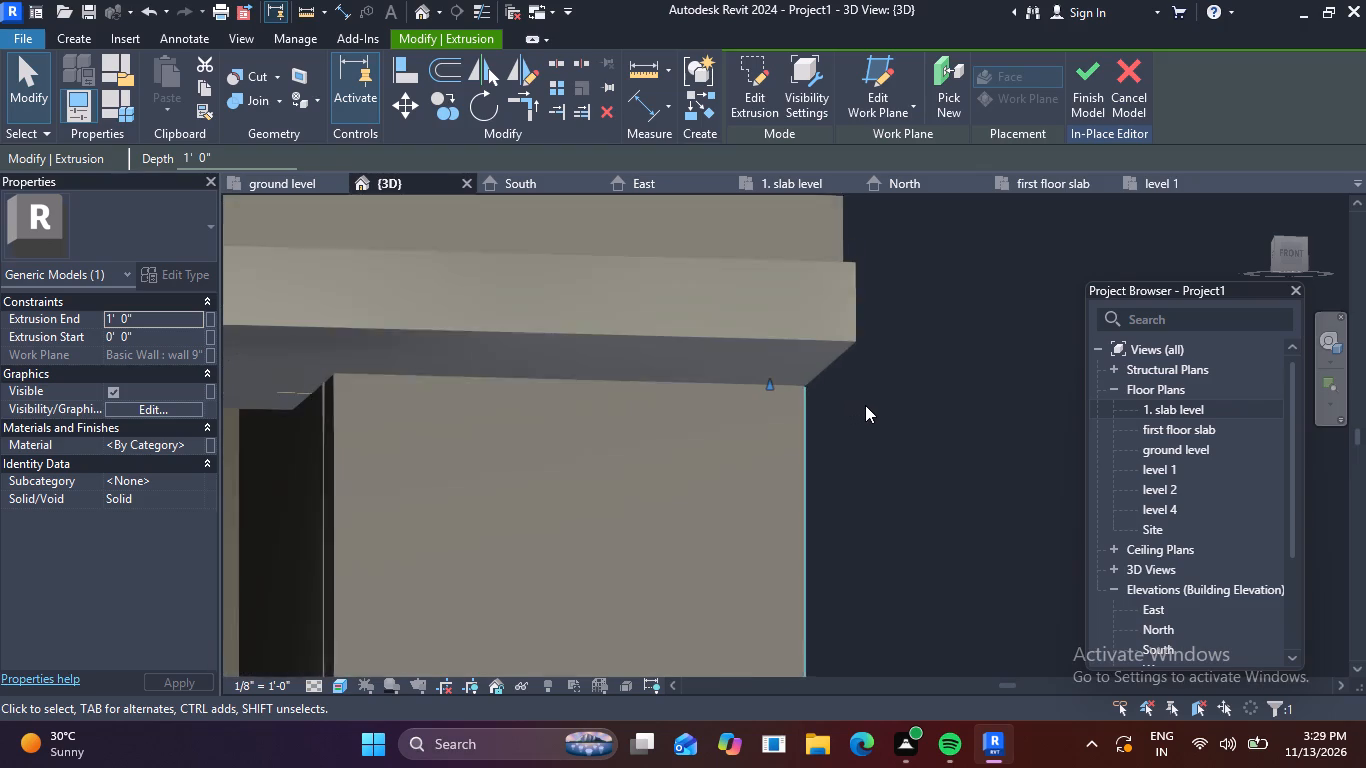
pyautogui.scroll(-1, 865, 405)
pyautogui.keyDown('shift'); pyautogui.moveTo(927, 408); pyautogui.dragTo(841, 500, button='middle'); pyautogui.keyUp('shift')
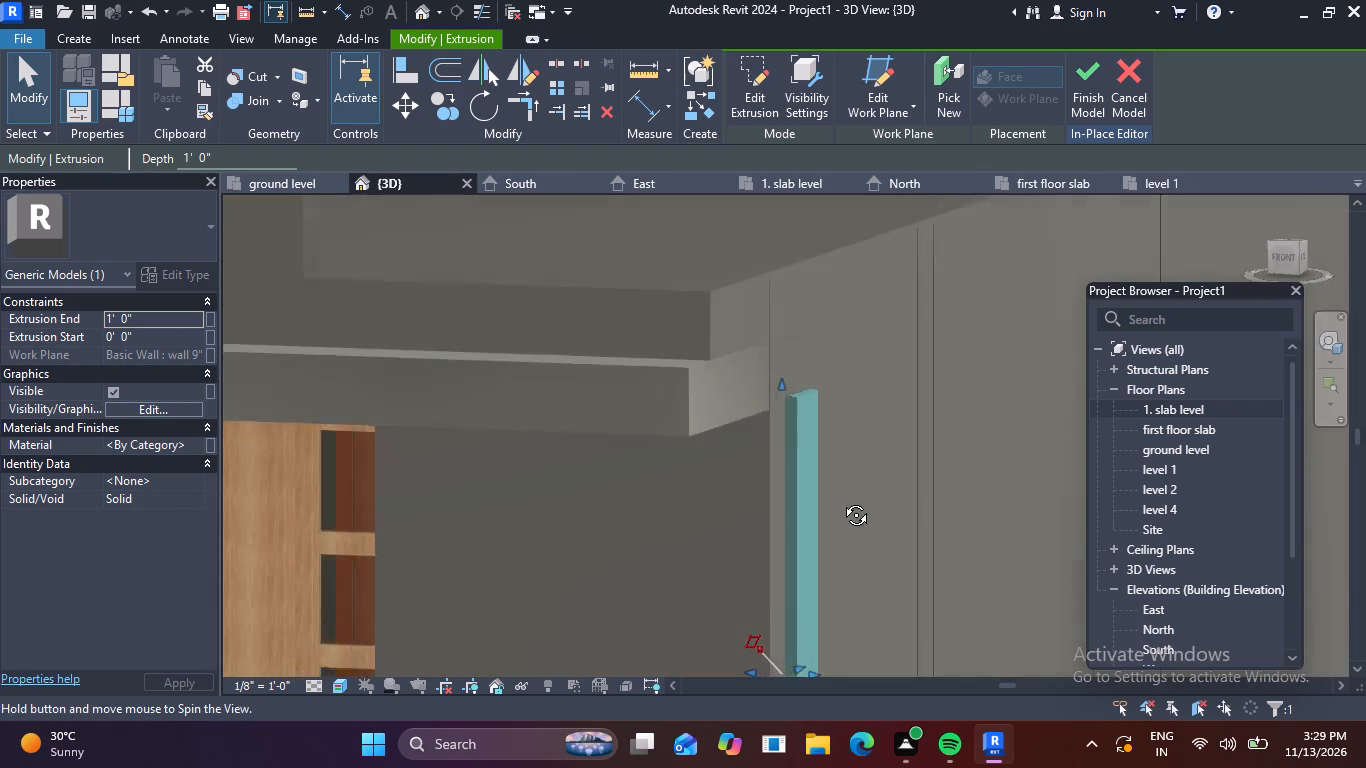
pyautogui.keyDown('shift'); pyautogui.moveTo(841, 500); pyautogui.dragTo(825, 491, button='middle'); pyautogui.keyUp('shift')
pyautogui.scroll(-2, 892, 476)
pyautogui.moveTo(893, 481); pyautogui.dragTo(907, 361, button='middle')
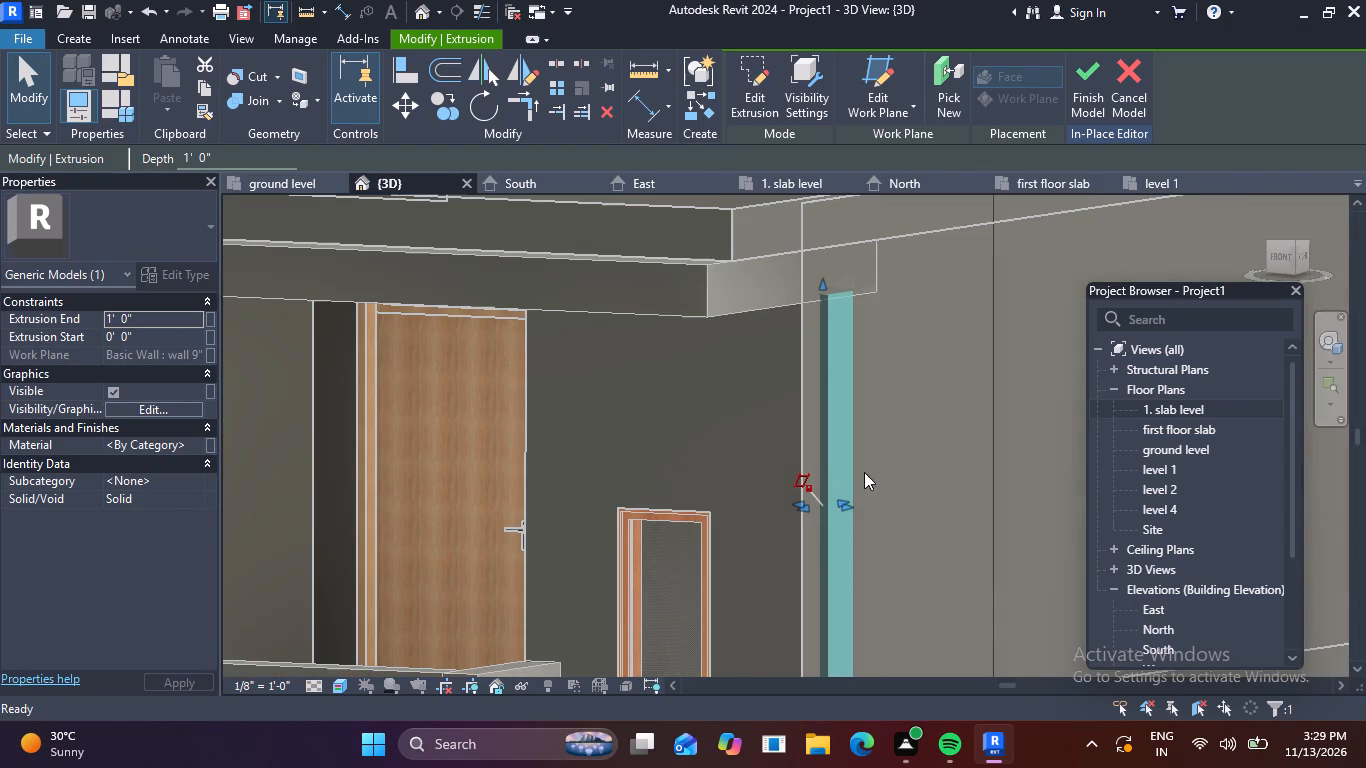
pyautogui.moveTo(803, 510); pyautogui.dragTo(694, 525)
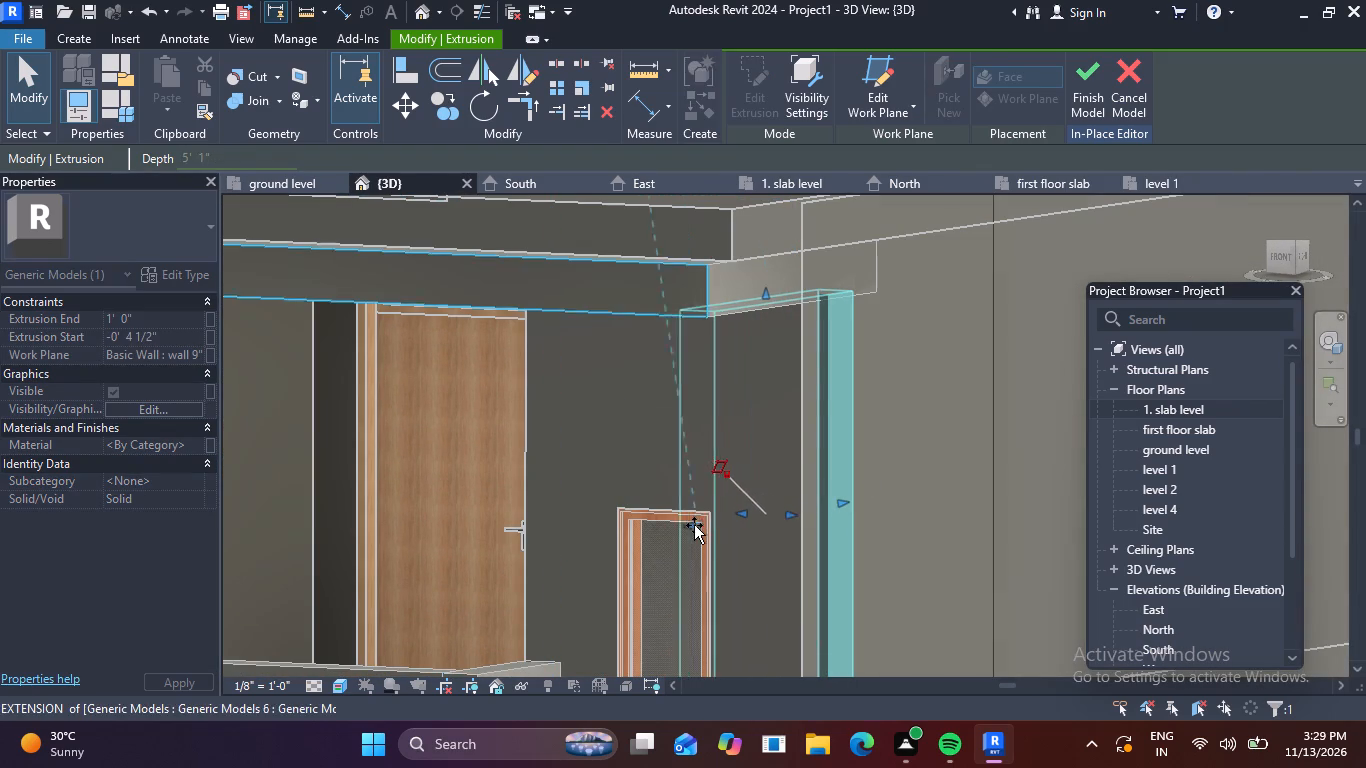
pyautogui.moveTo(694, 525); pyautogui.dragTo(693, 519)
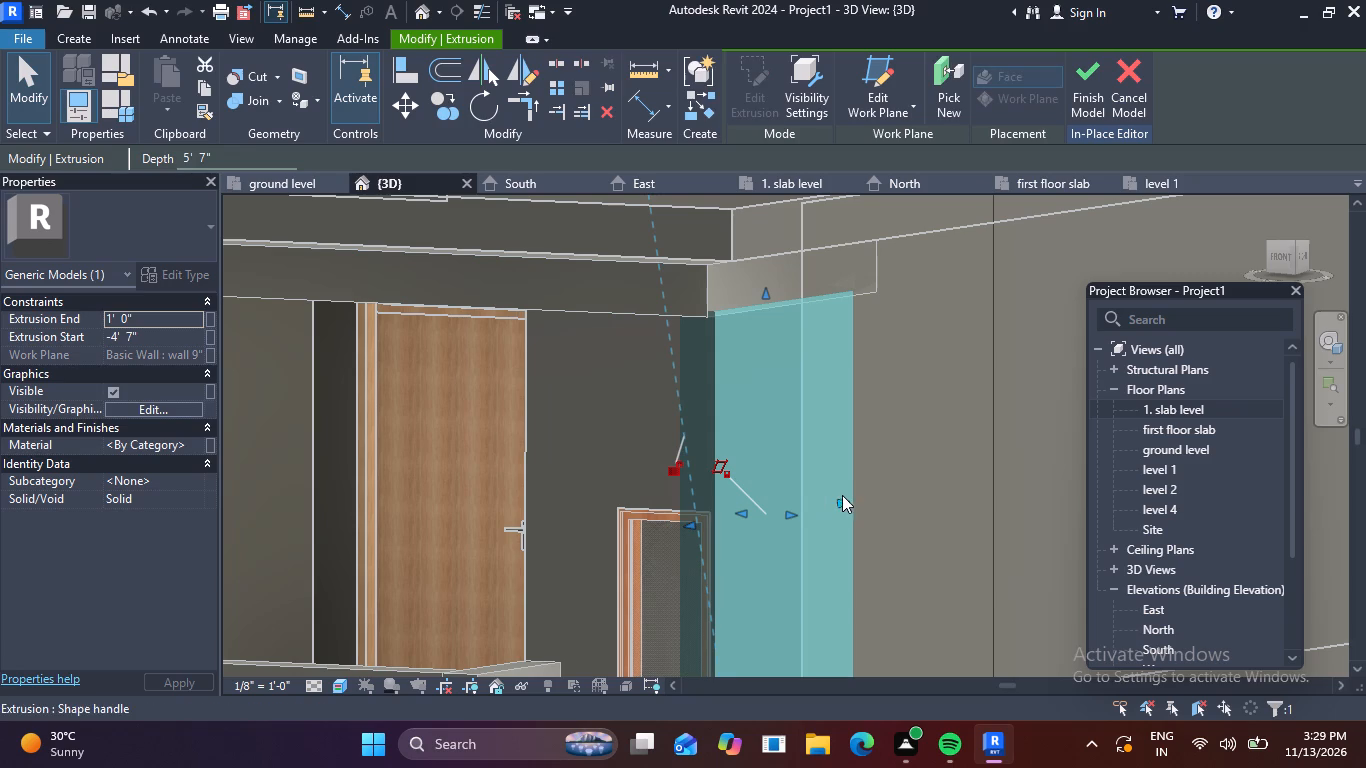
# Shorten the extrusion's rear end to about the front wall's face and deselect it.
pyautogui.moveTo(844, 499); pyautogui.dragTo(784, 512)
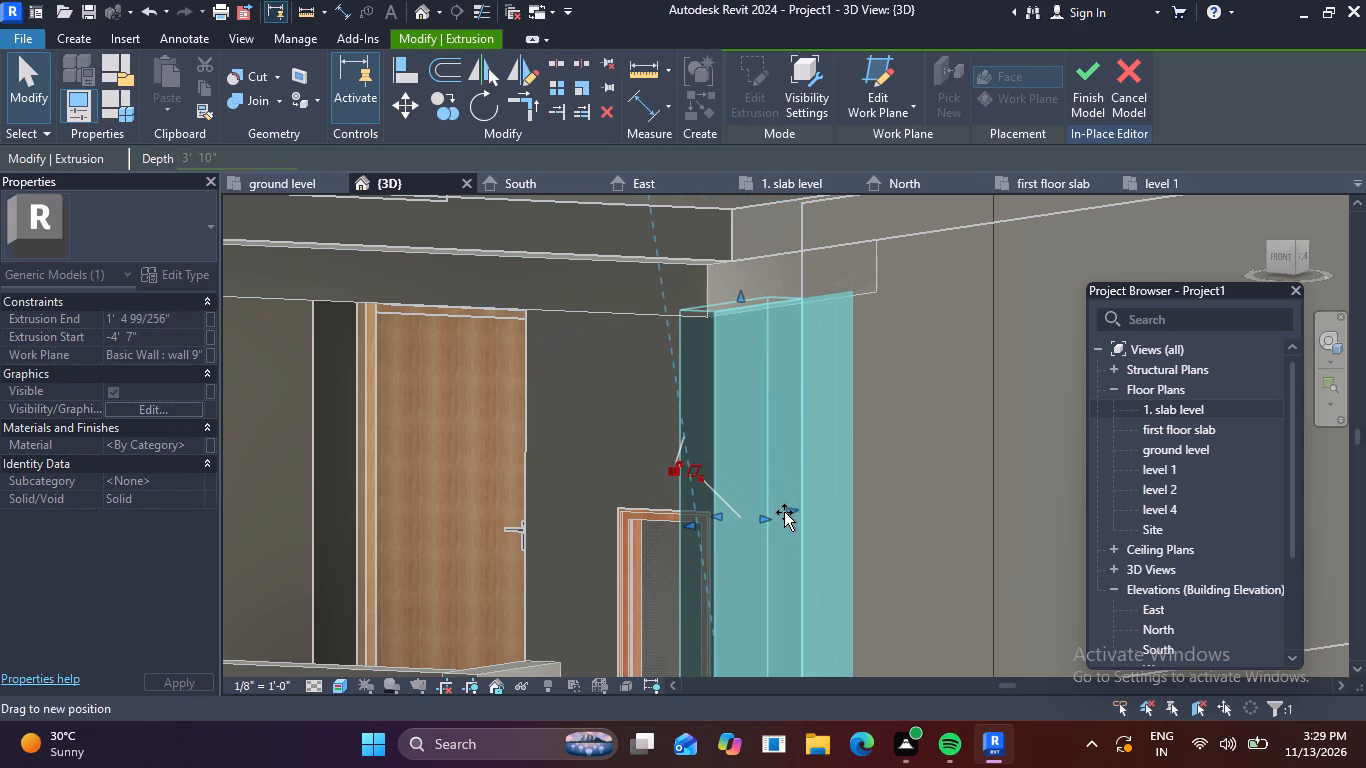
pyautogui.moveTo(784, 512); pyautogui.dragTo(784, 510)
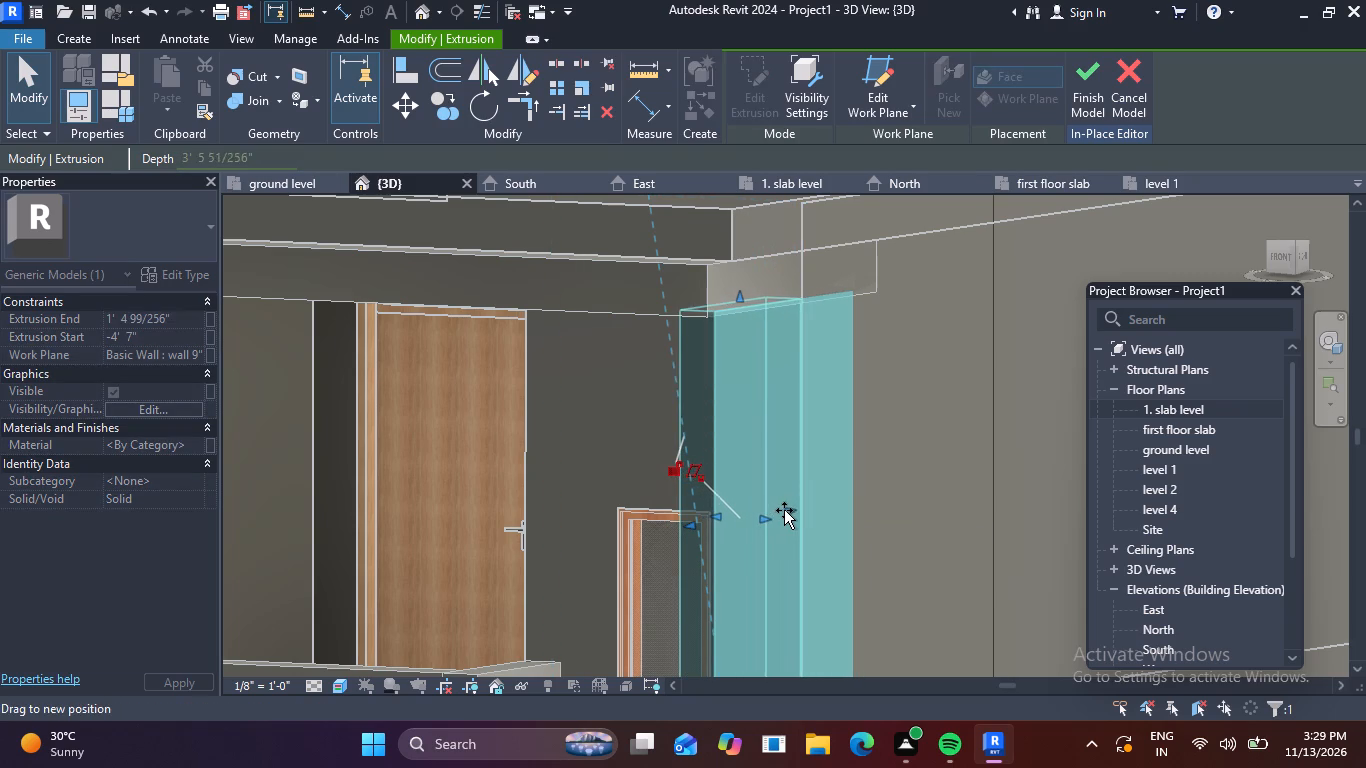
pyautogui.moveTo(784, 510); pyautogui.dragTo(788, 508)
pyautogui.press('Escape')
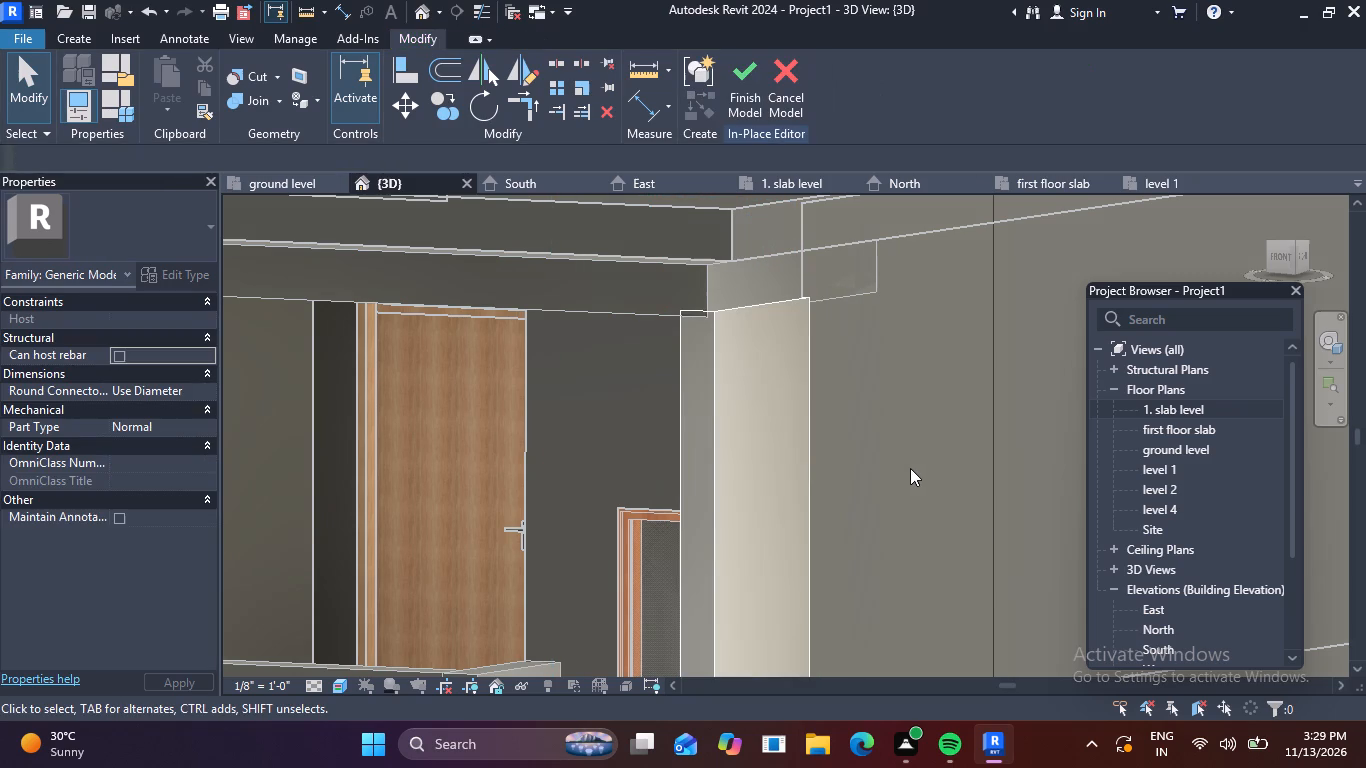
pyautogui.press('Escape')
pyautogui.scroll(-6, 903, 466)
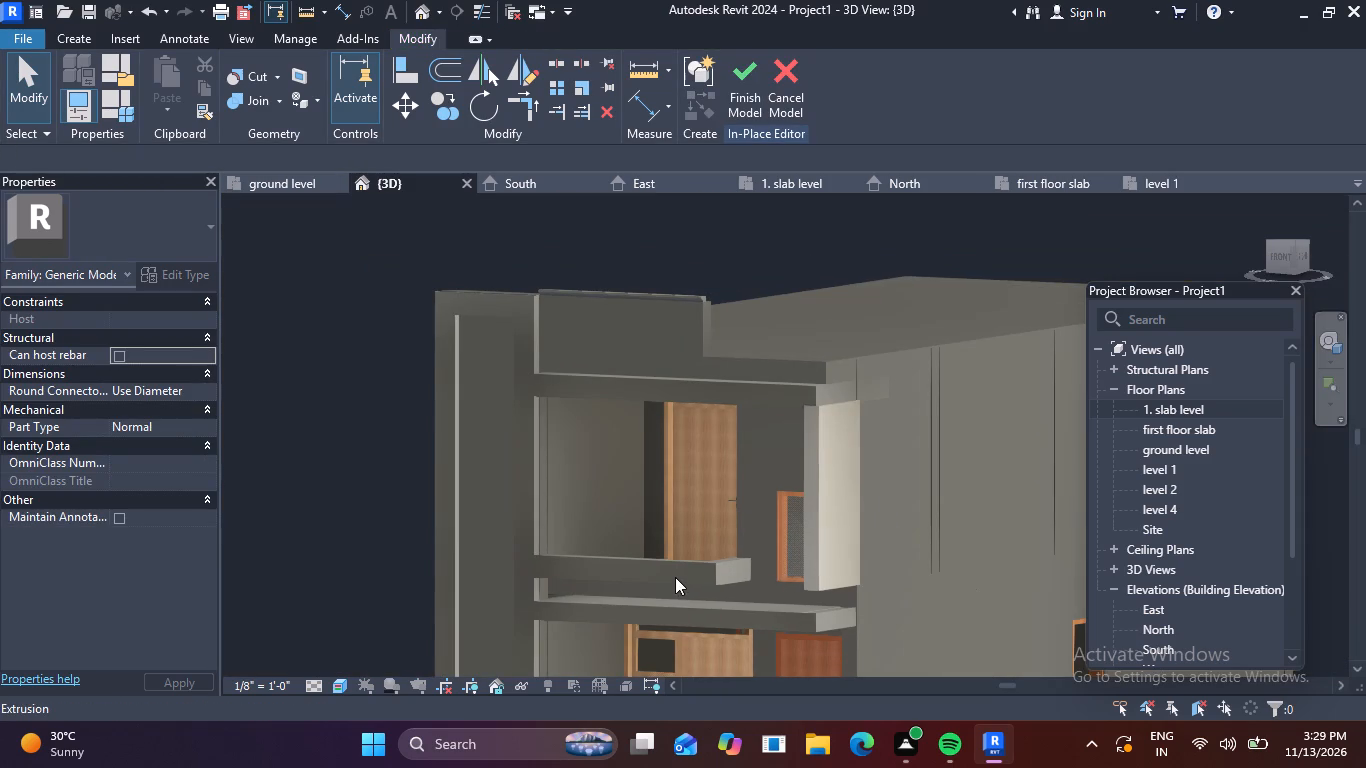
# Pull the side fin's outer face in flush with the roof band's end and deselect the extrusion.
pyautogui.keyDown('shift'); pyautogui.moveTo(546, 583); pyautogui.dragTo(625, 587, button='middle'); pyautogui.keyUp('shift')
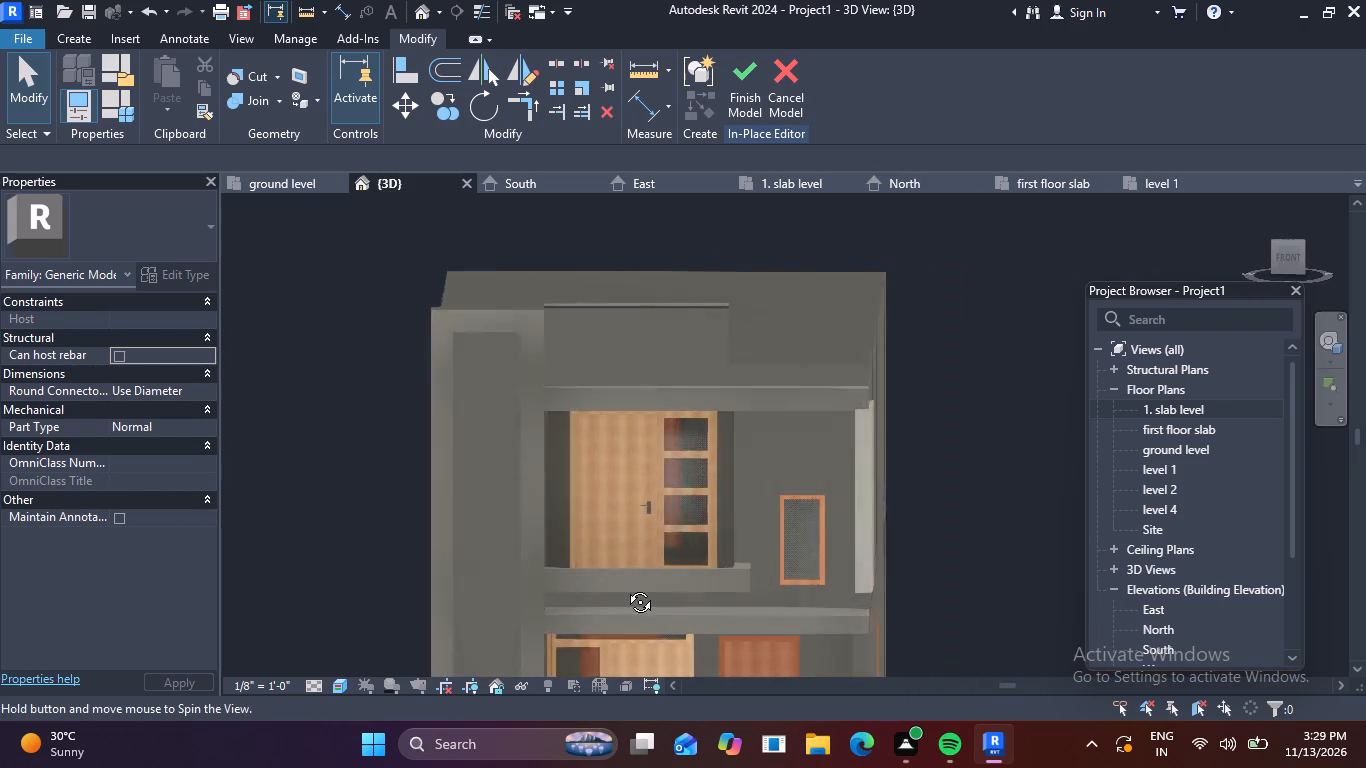
pyautogui.keyDown('shift'); pyautogui.moveTo(625, 587); pyautogui.dragTo(610, 580, button='middle'); pyautogui.keyUp('shift')
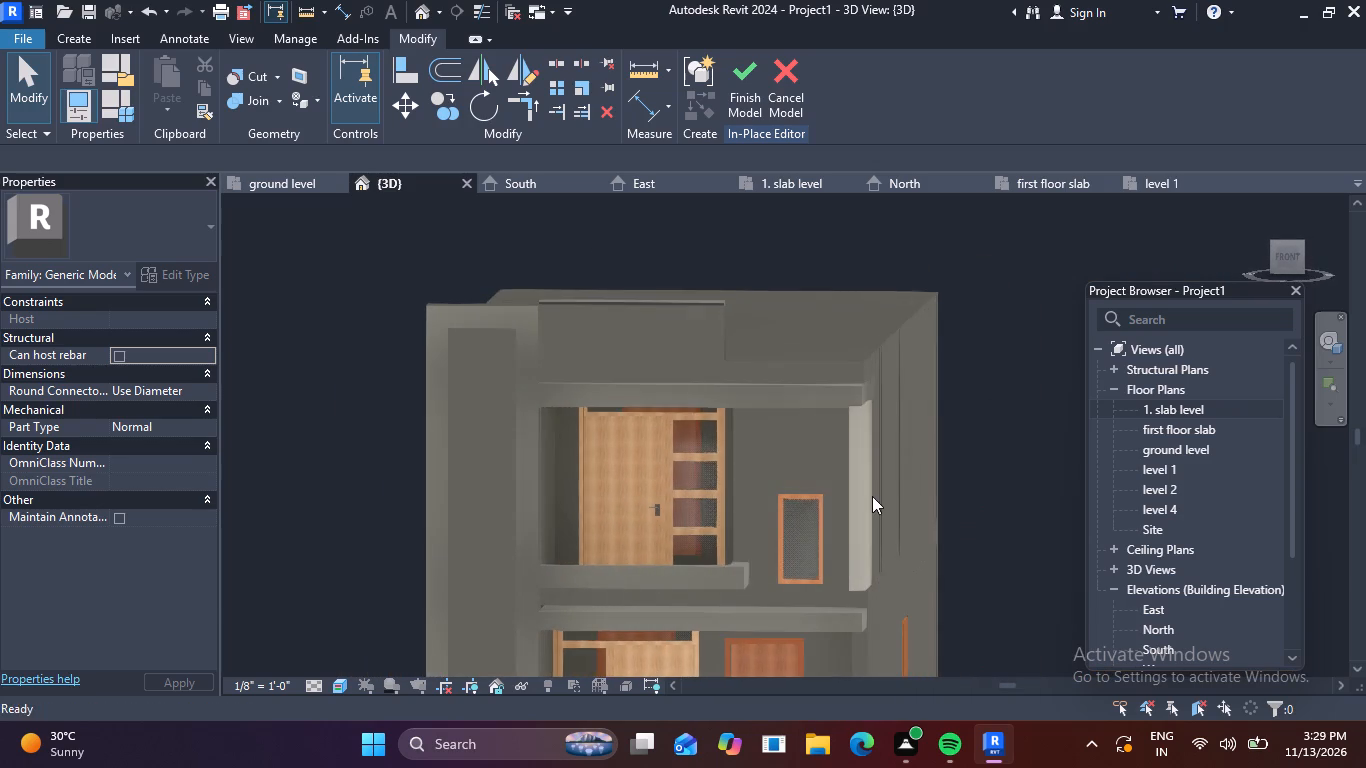
pyautogui.scroll(6, 832, 412)
pyautogui.scroll(6, 915, 391)
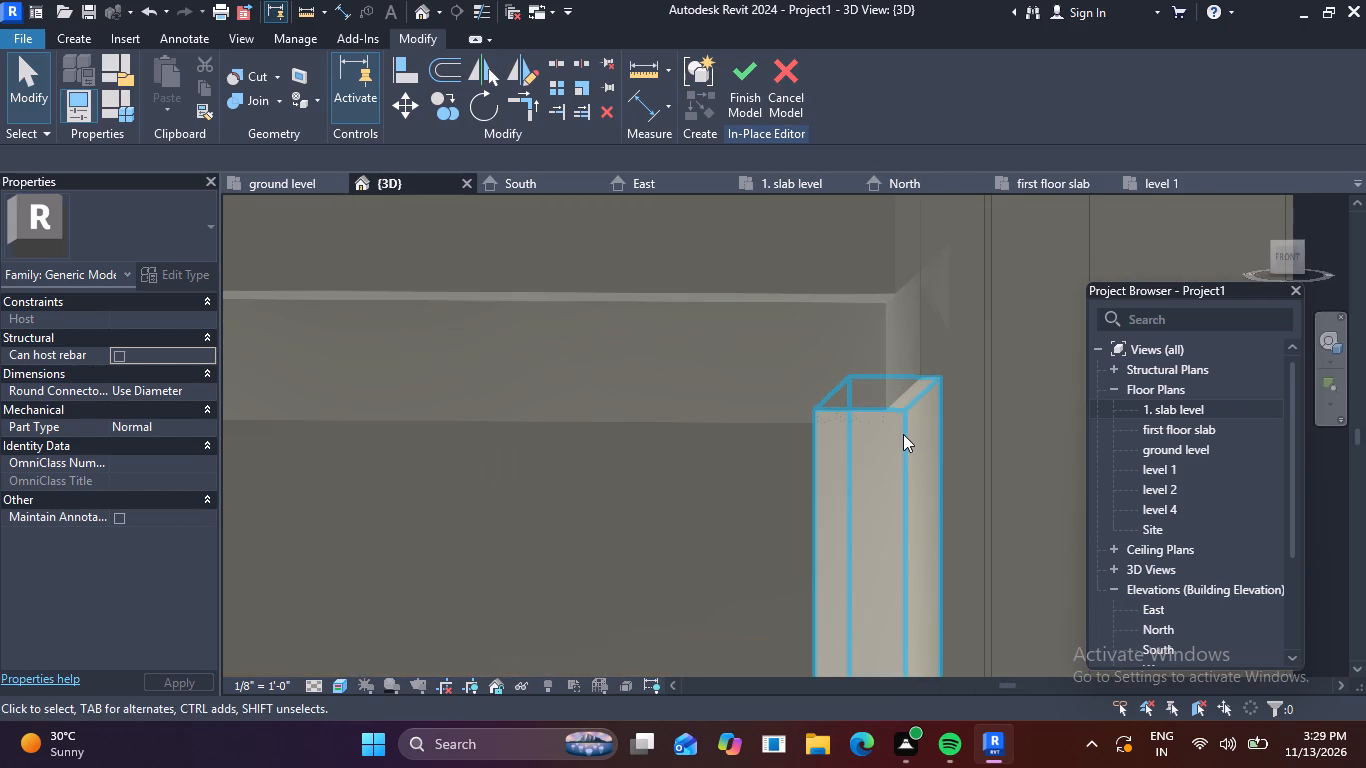
pyautogui.click(903, 434)
pyautogui.scroll(-2, 844, 472)
pyautogui.moveTo(964, 453); pyautogui.dragTo(877, 274, button='middle')
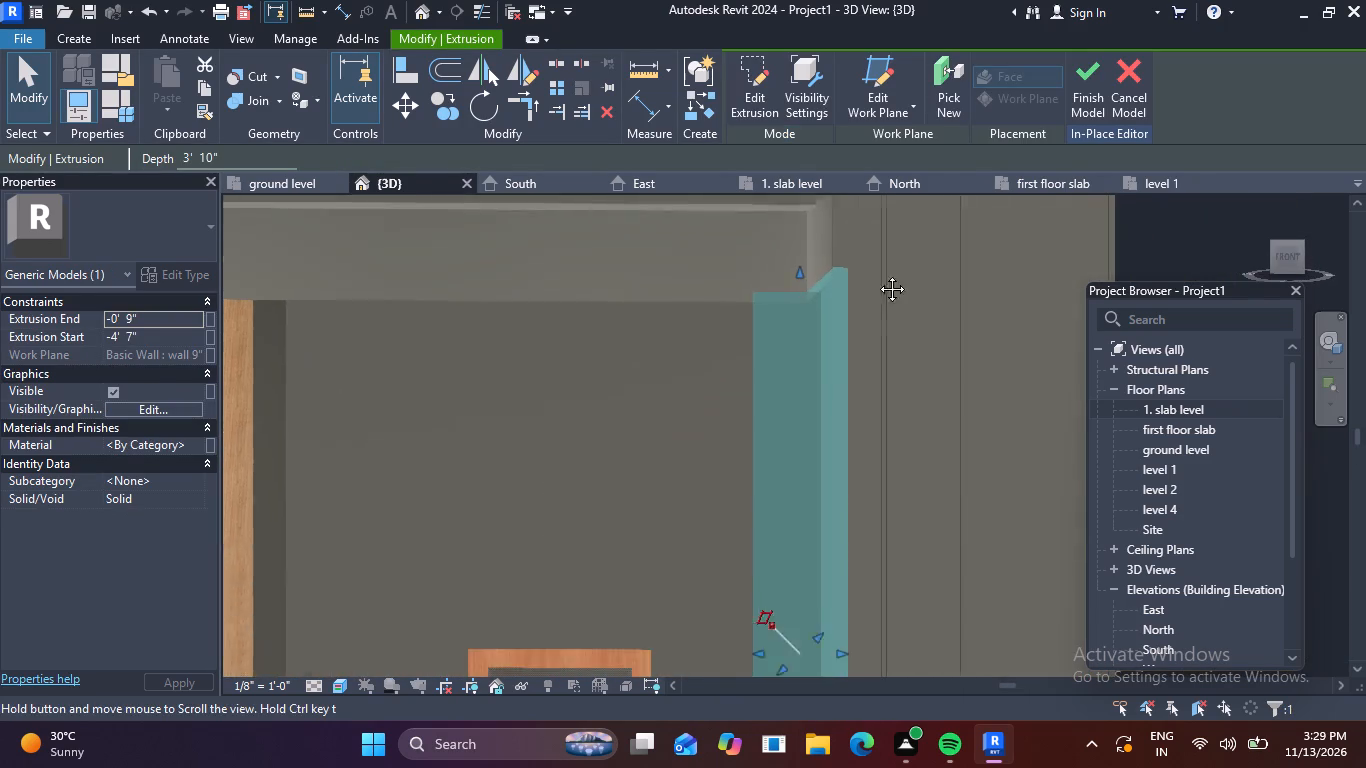
pyautogui.moveTo(877, 274); pyautogui.dragTo(875, 269, button='middle')
pyautogui.moveTo(838, 505); pyautogui.dragTo(820, 373, button='middle')
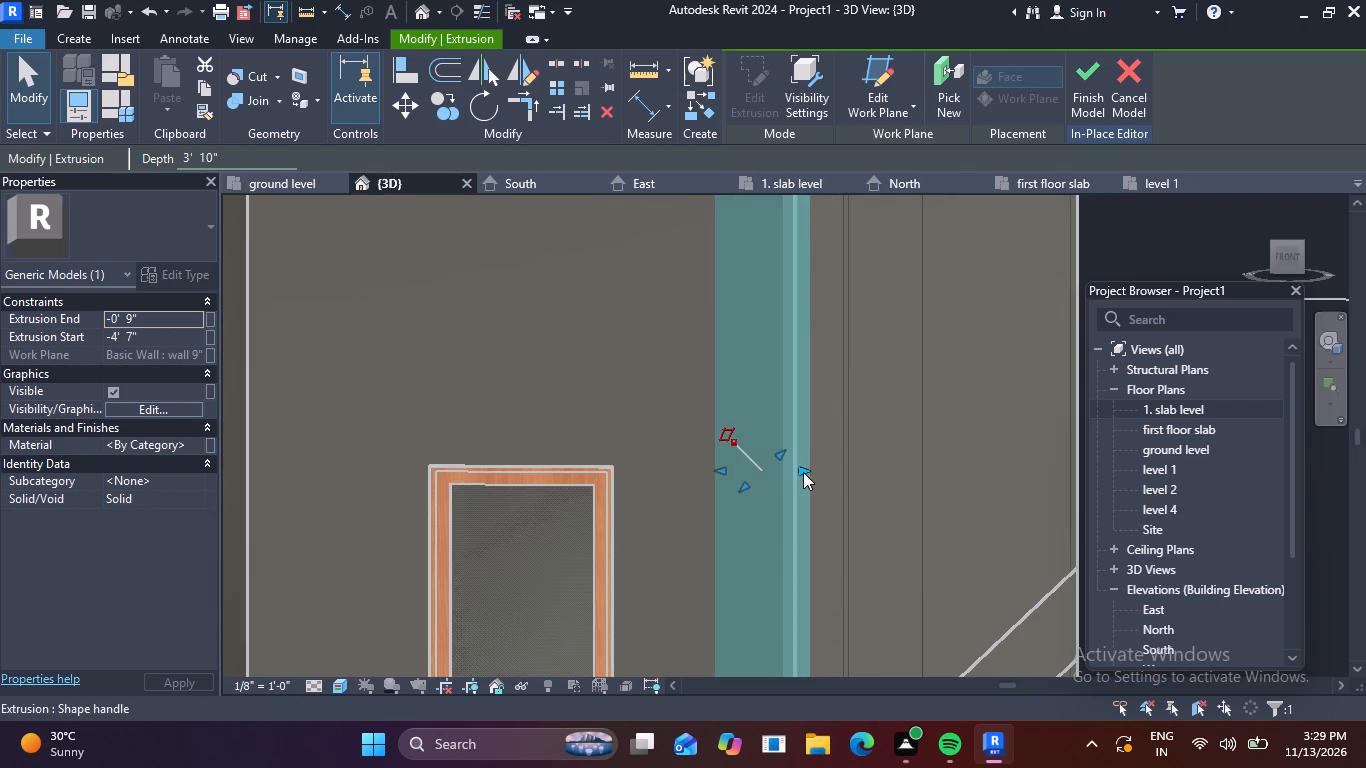
pyautogui.moveTo(803, 472); pyautogui.dragTo(787, 473)
pyautogui.scroll(-4, 653, 453)
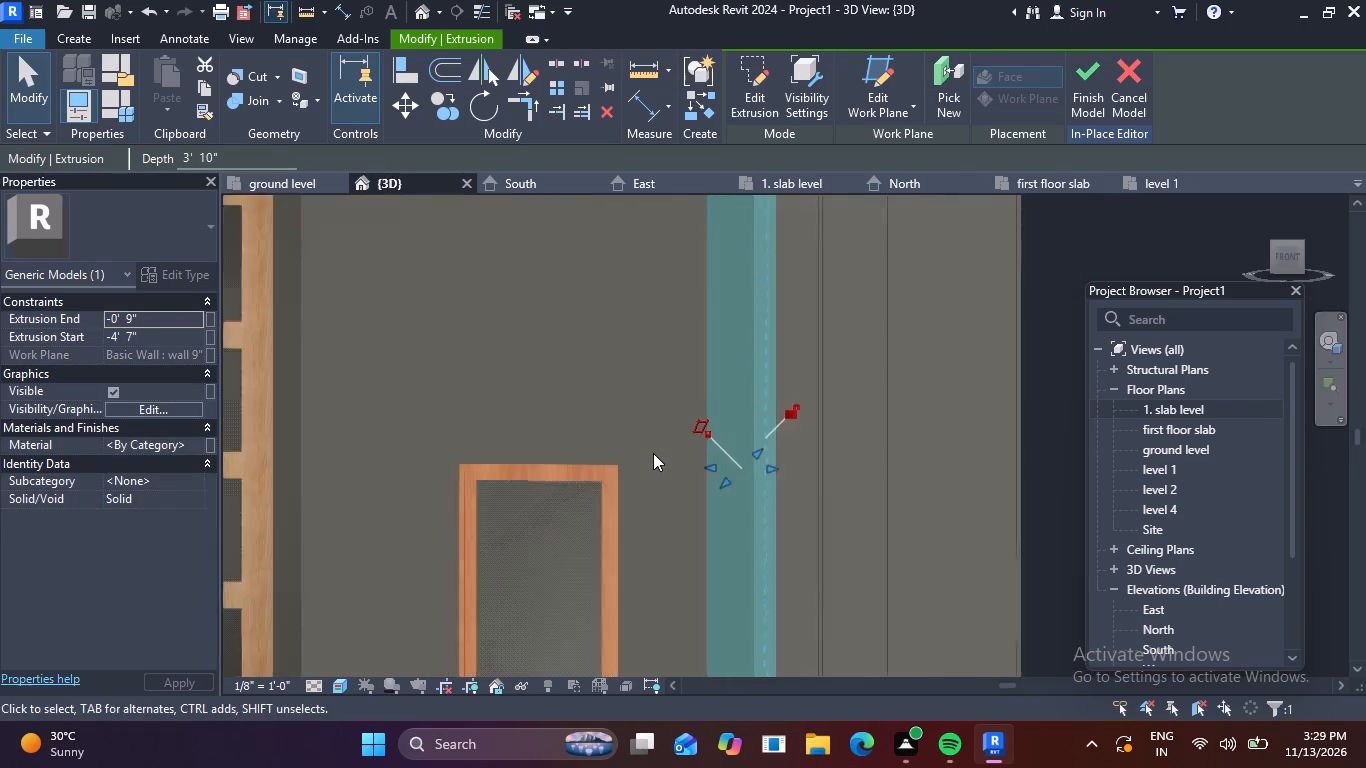
pyautogui.moveTo(651, 456); pyautogui.dragTo(696, 553, button='middle')
pyautogui.scroll(6, 787, 372)
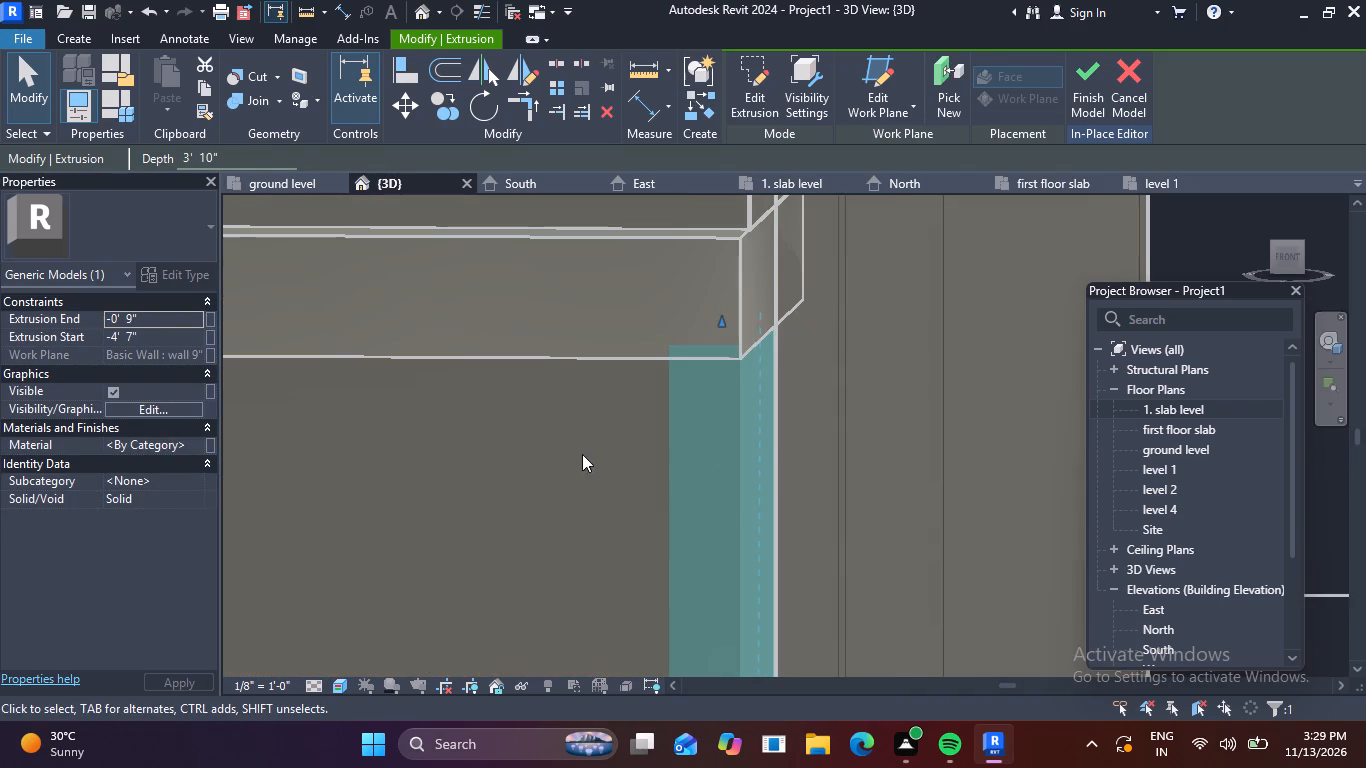
pyautogui.keyDown('shift'); pyautogui.moveTo(582, 454); pyautogui.dragTo(602, 454, button='middle'); pyautogui.keyUp('shift')
pyautogui.scroll(-2, 621, 442)
pyautogui.moveTo(621, 447); pyautogui.dragTo(620, 290, button='middle')
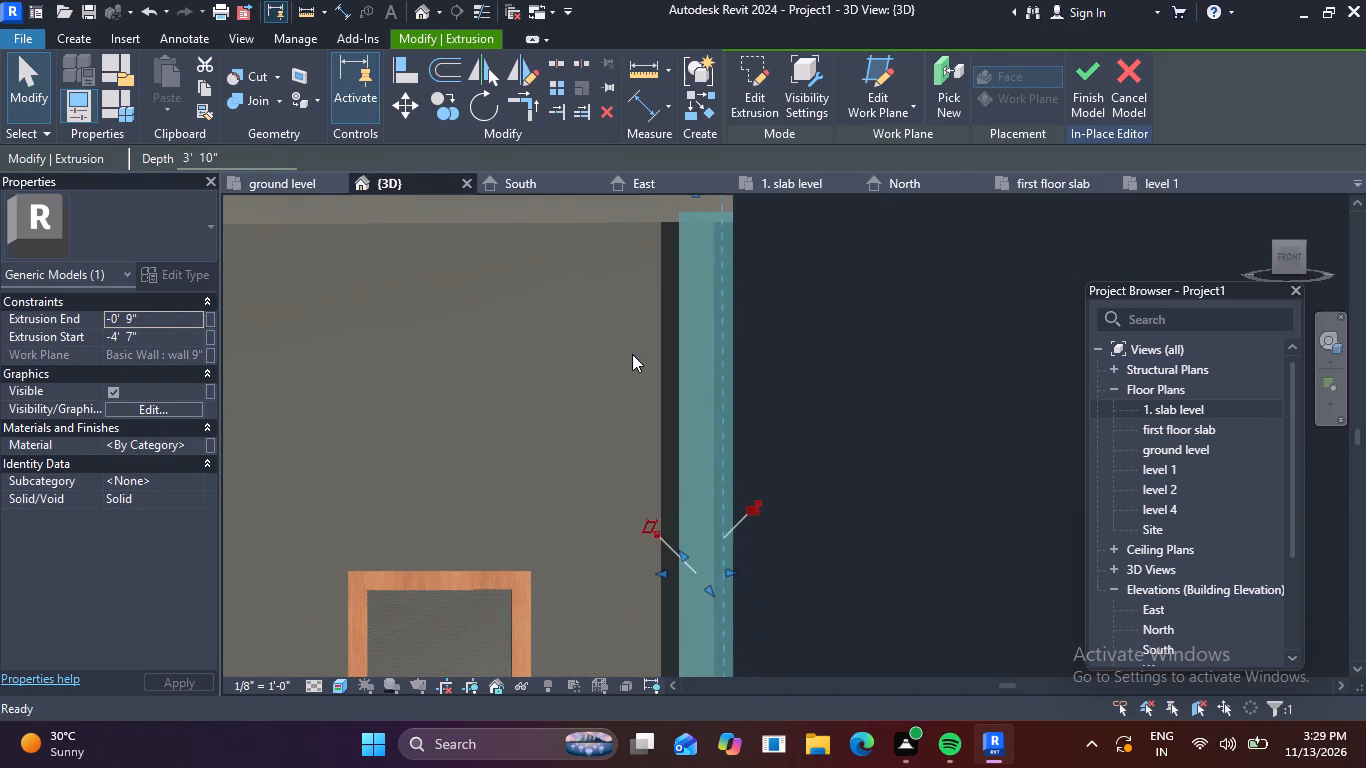
pyautogui.scroll(-1, 634, 378)
pyautogui.press('Escape')
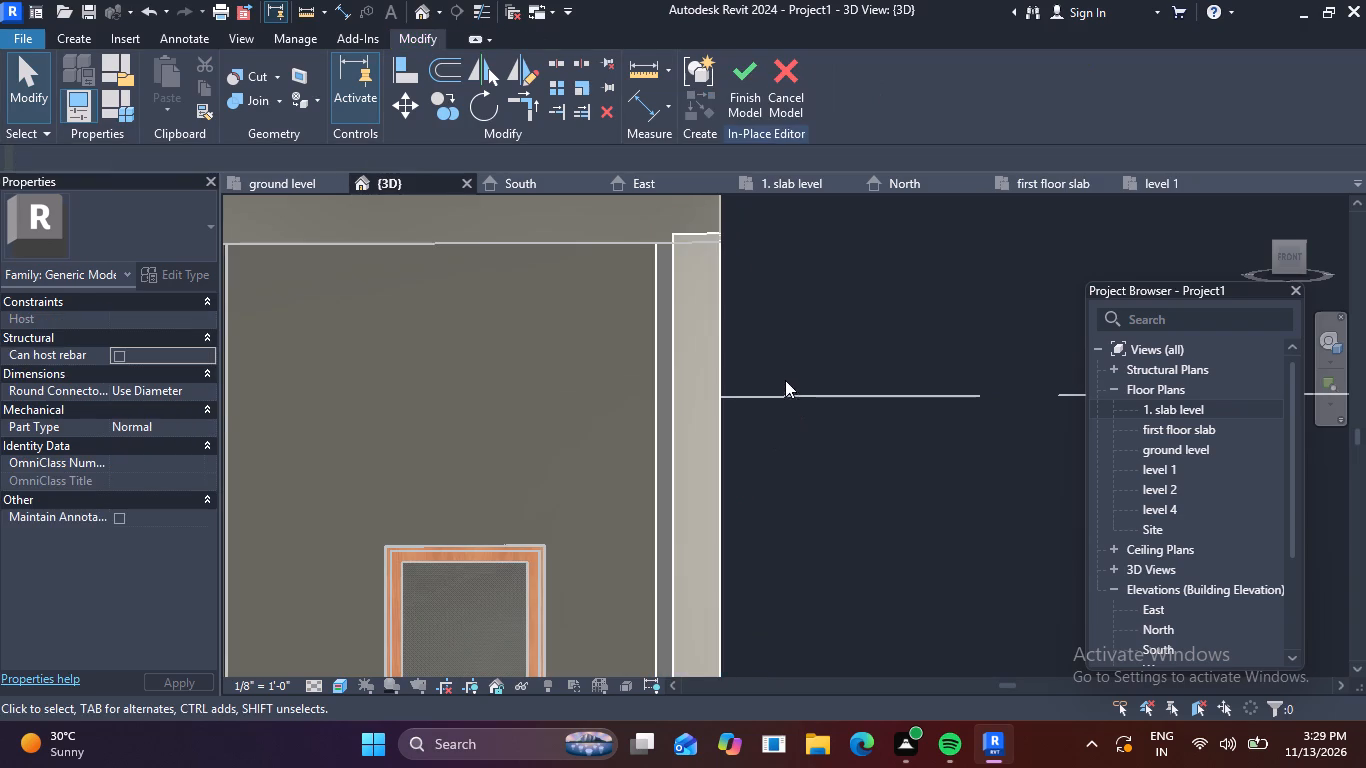
# Examine the fin from the front and outer side, especially its top corner where it meets the roof band.
pyautogui.scroll(-7, 785, 380)
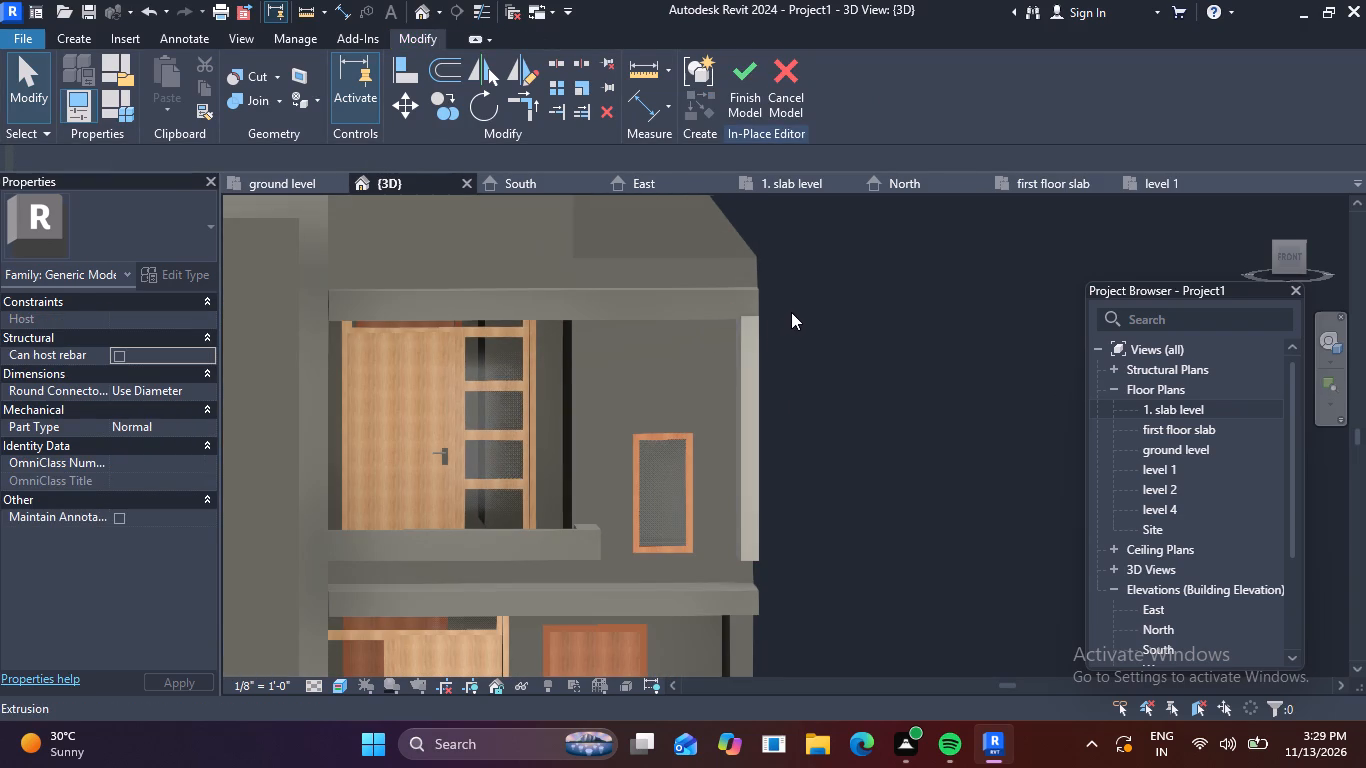
pyautogui.scroll(5, 749, 268)
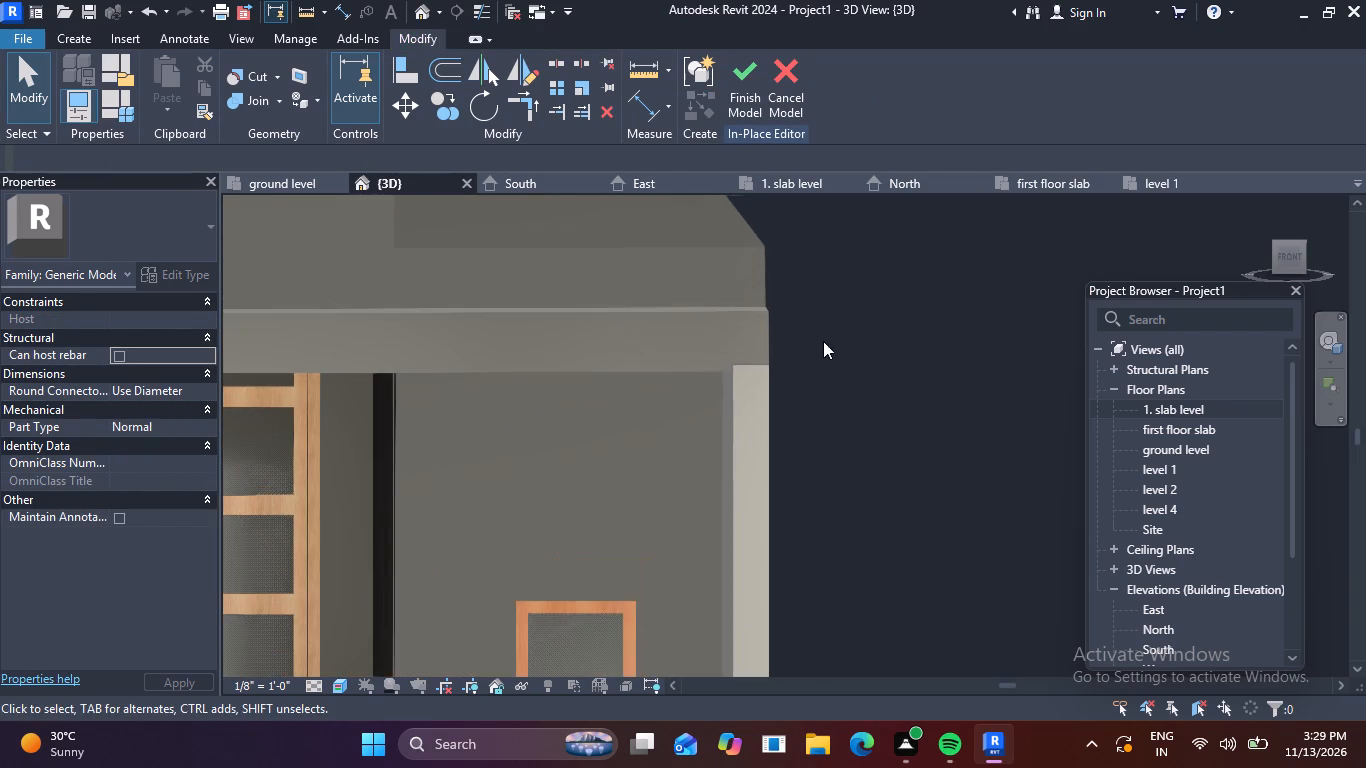
pyautogui.moveTo(823, 328); pyautogui.dragTo(847, 170, button='middle')
pyautogui.scroll(-4, 752, 427)
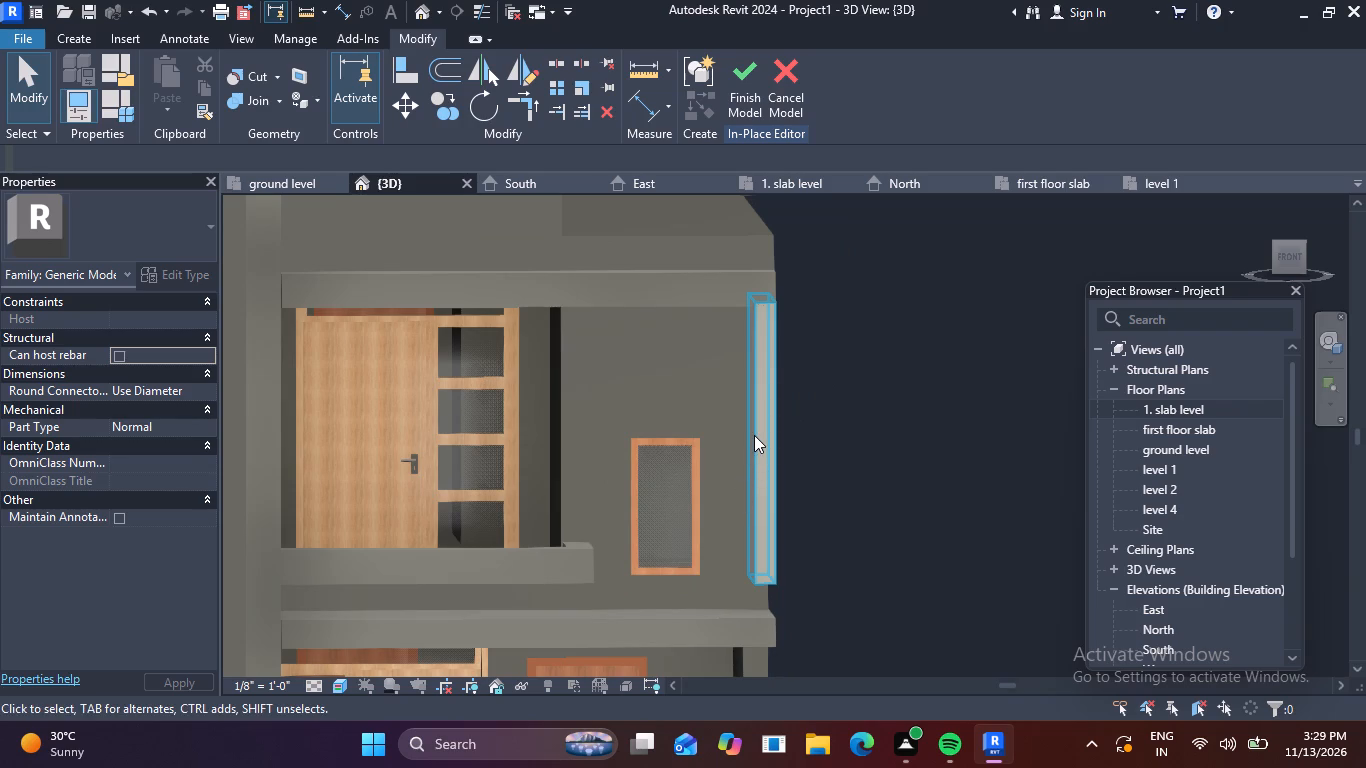
pyautogui.click(754, 435)
pyautogui.scroll(3, 750, 439)
pyautogui.click(746, 438)
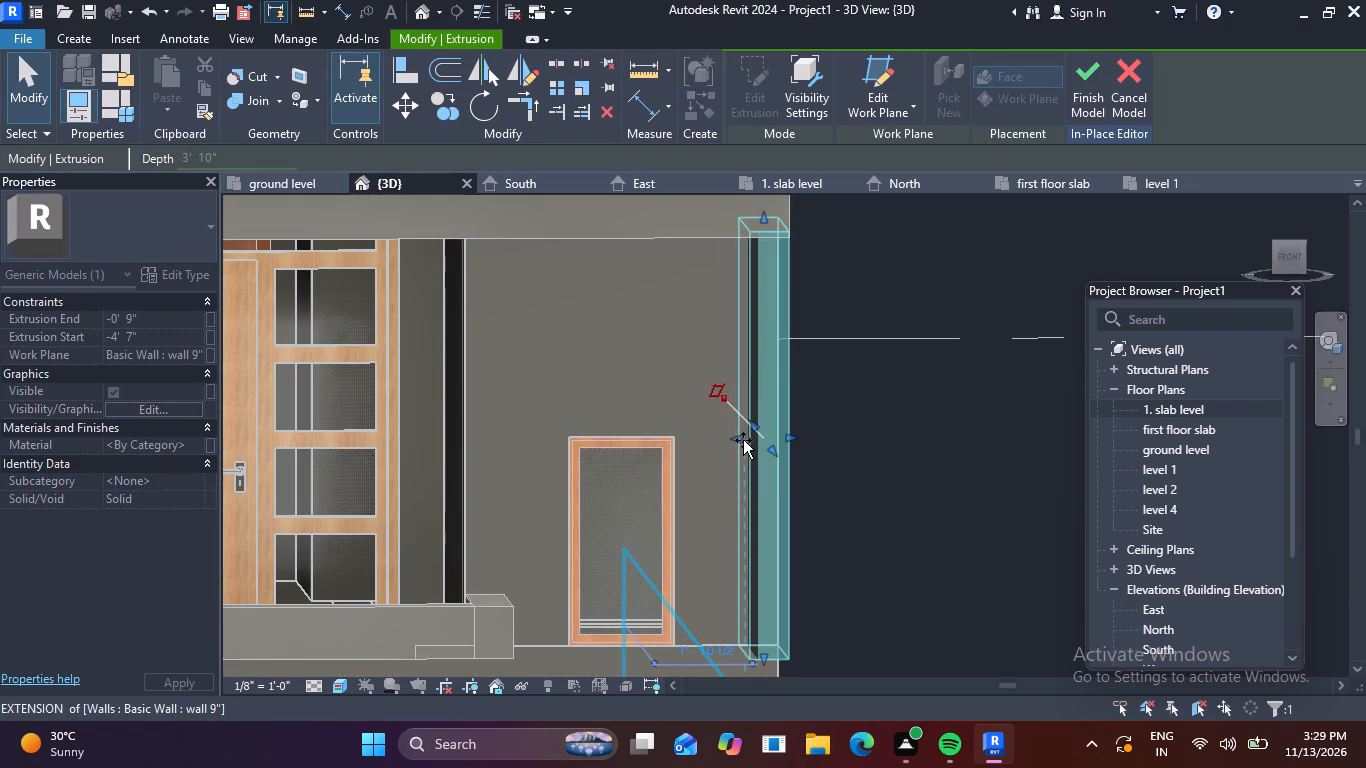
pyautogui.press('Escape')
pyautogui.scroll(-5, 844, 373)
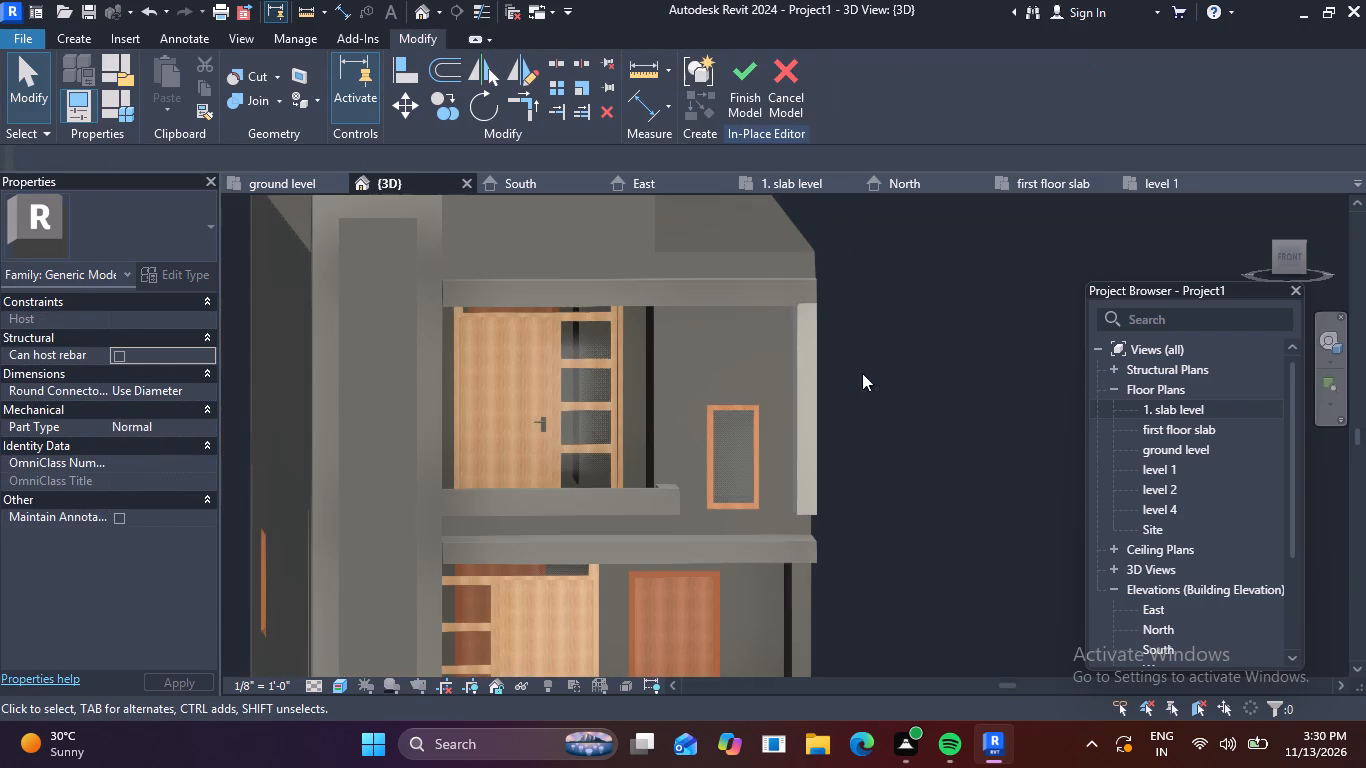
pyautogui.scroll(6, 805, 272)
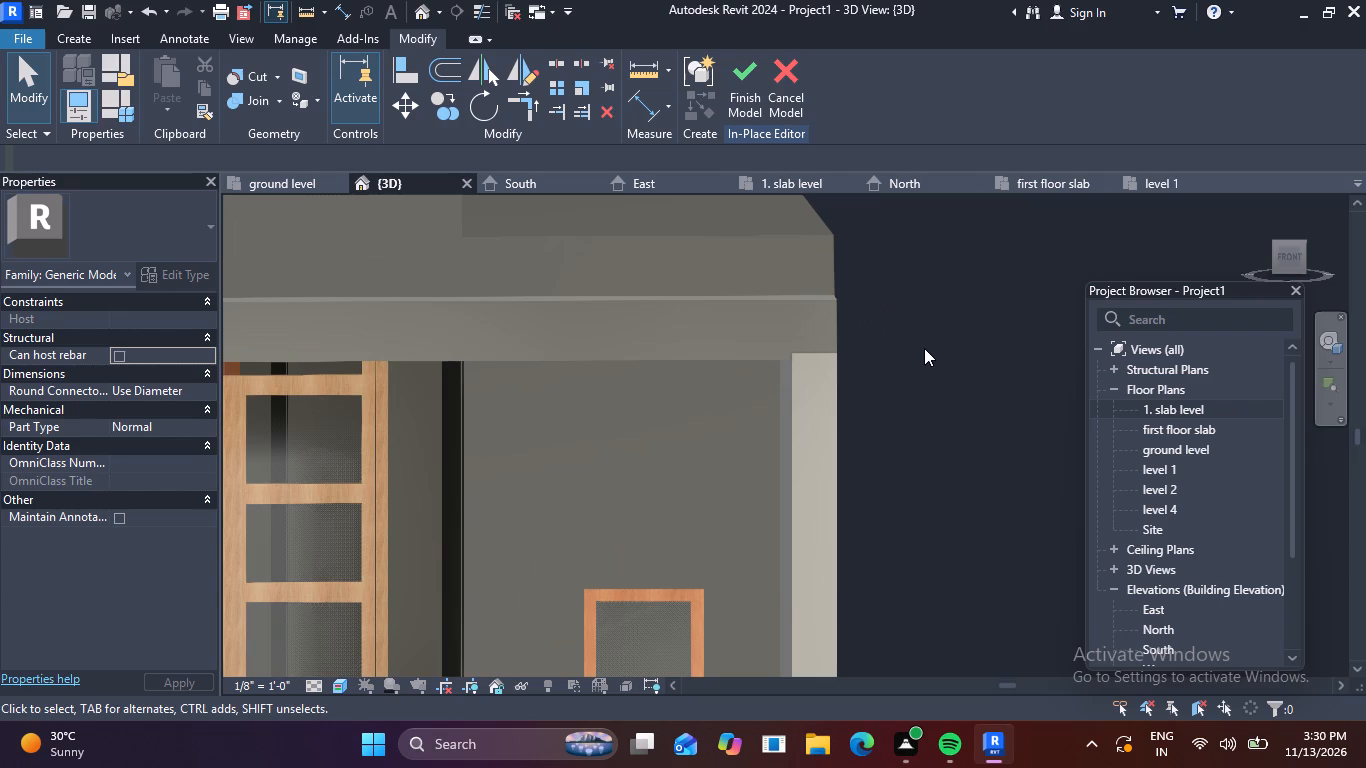
pyautogui.keyDown('shift'); pyautogui.moveTo(901, 378); pyautogui.dragTo(729, 439, button='middle'); pyautogui.keyUp('shift')
pyautogui.keyDown('shift'); pyautogui.scroll(1, 729, 439); pyautogui.keyUp('shift')
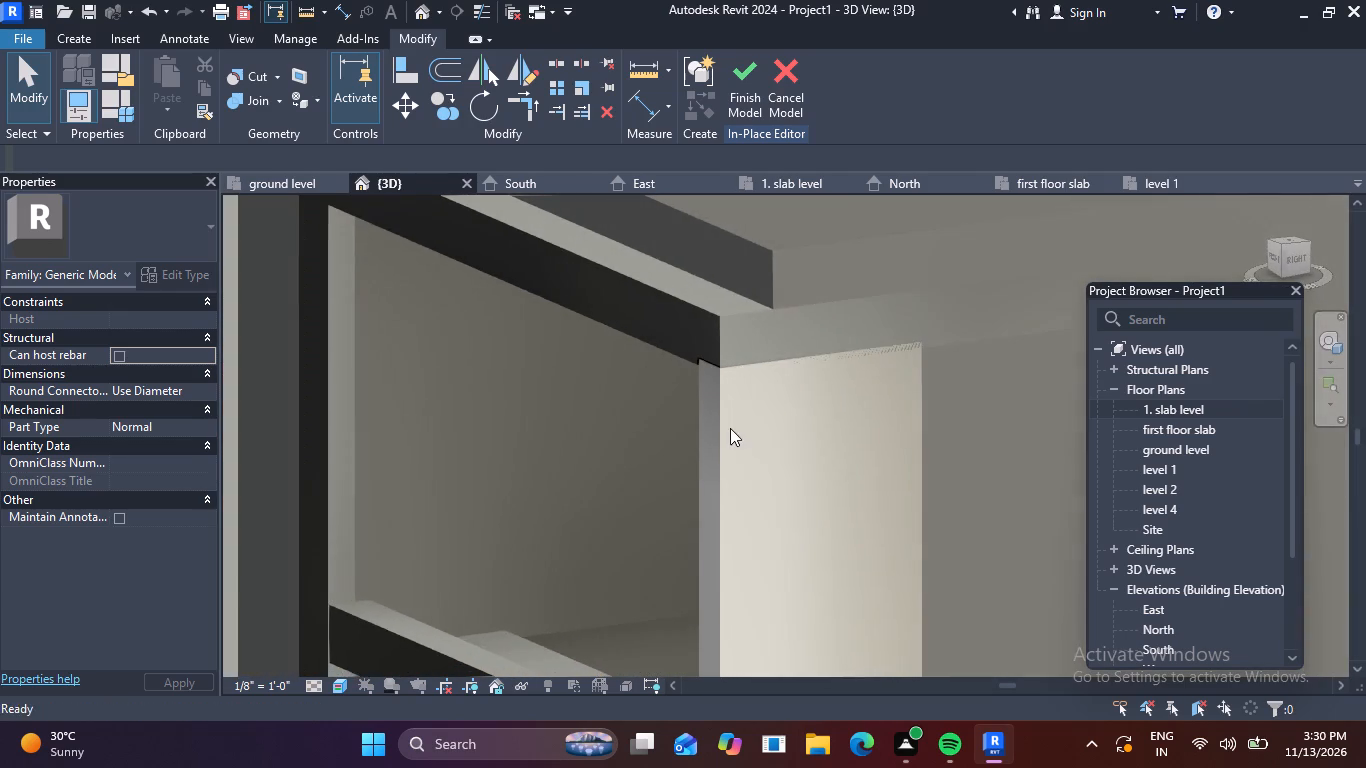
pyautogui.scroll(1, 719, 368)
pyautogui.click(721, 315)
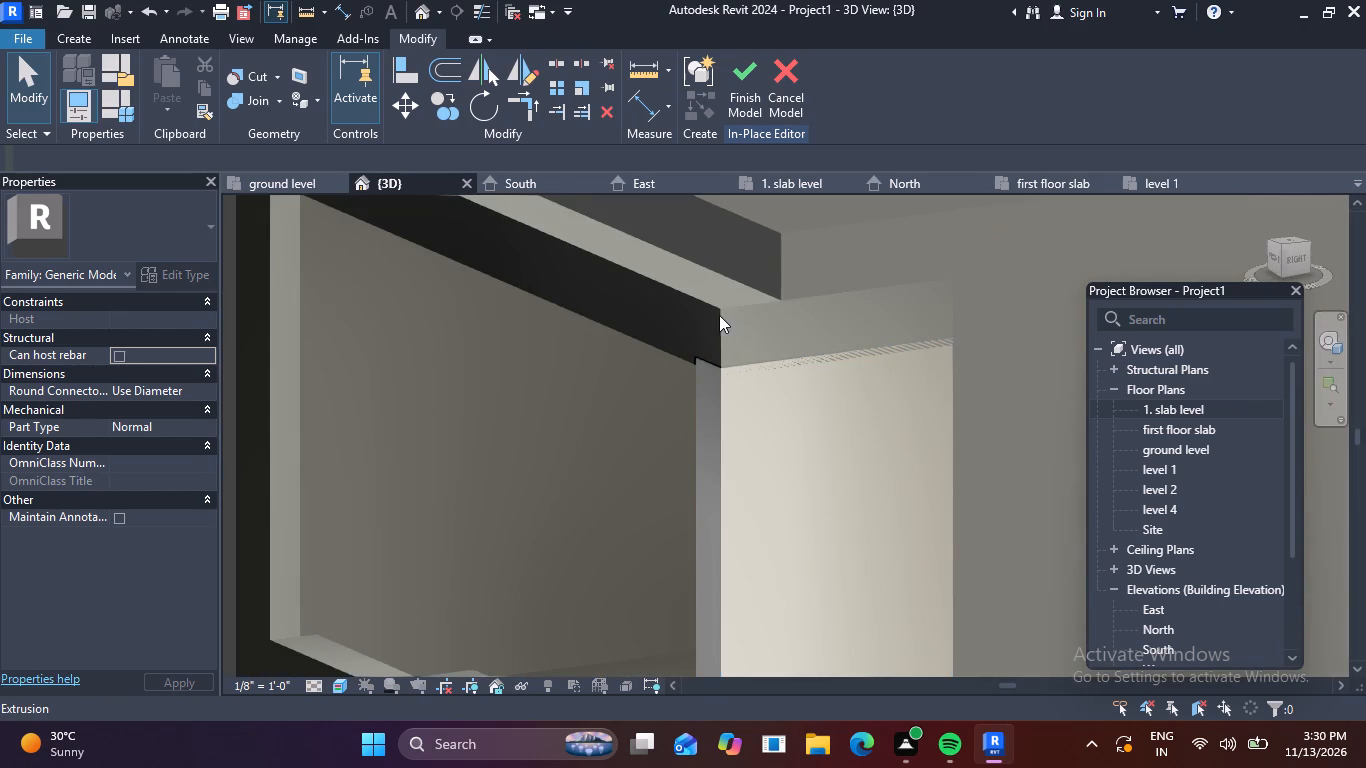
pyautogui.click(695, 299)
pyautogui.press('Escape')
pyautogui.press('Escape')
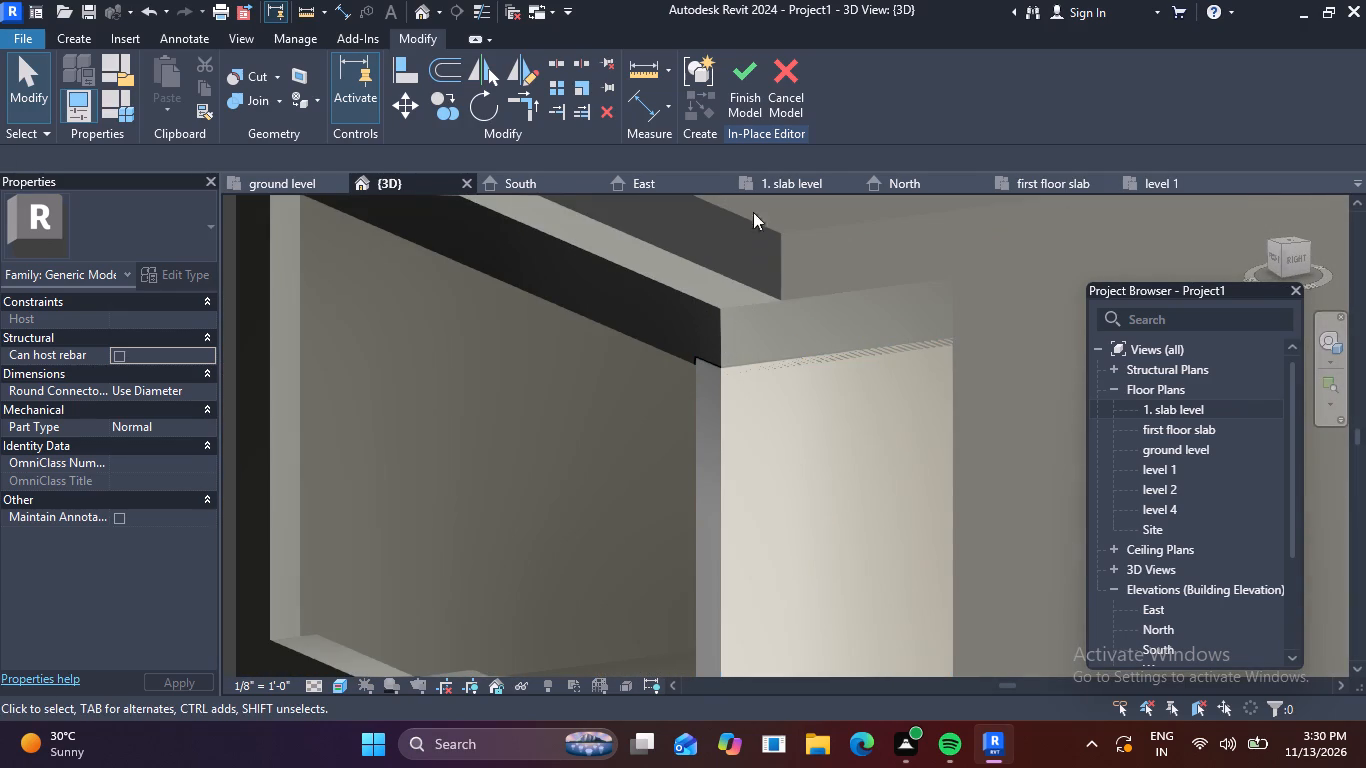
# Finish the in-place model of the side fin.
pyautogui.click(745, 44)
pyautogui.click(756, 73)
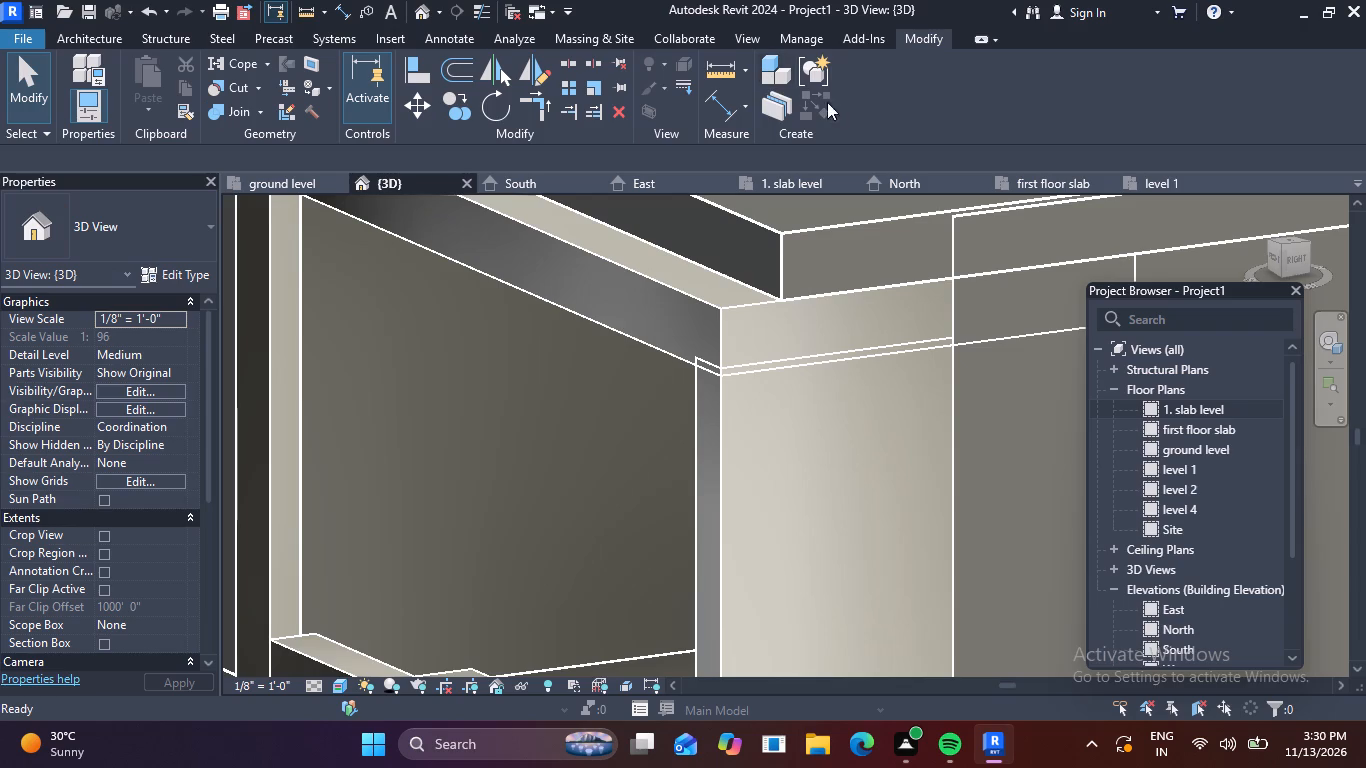
# Examine the whole front facade with the new side fin between the slab and the roof band.
pyautogui.scroll(-6, 789, 150)
pyautogui.scroll(-2, 569, 391)
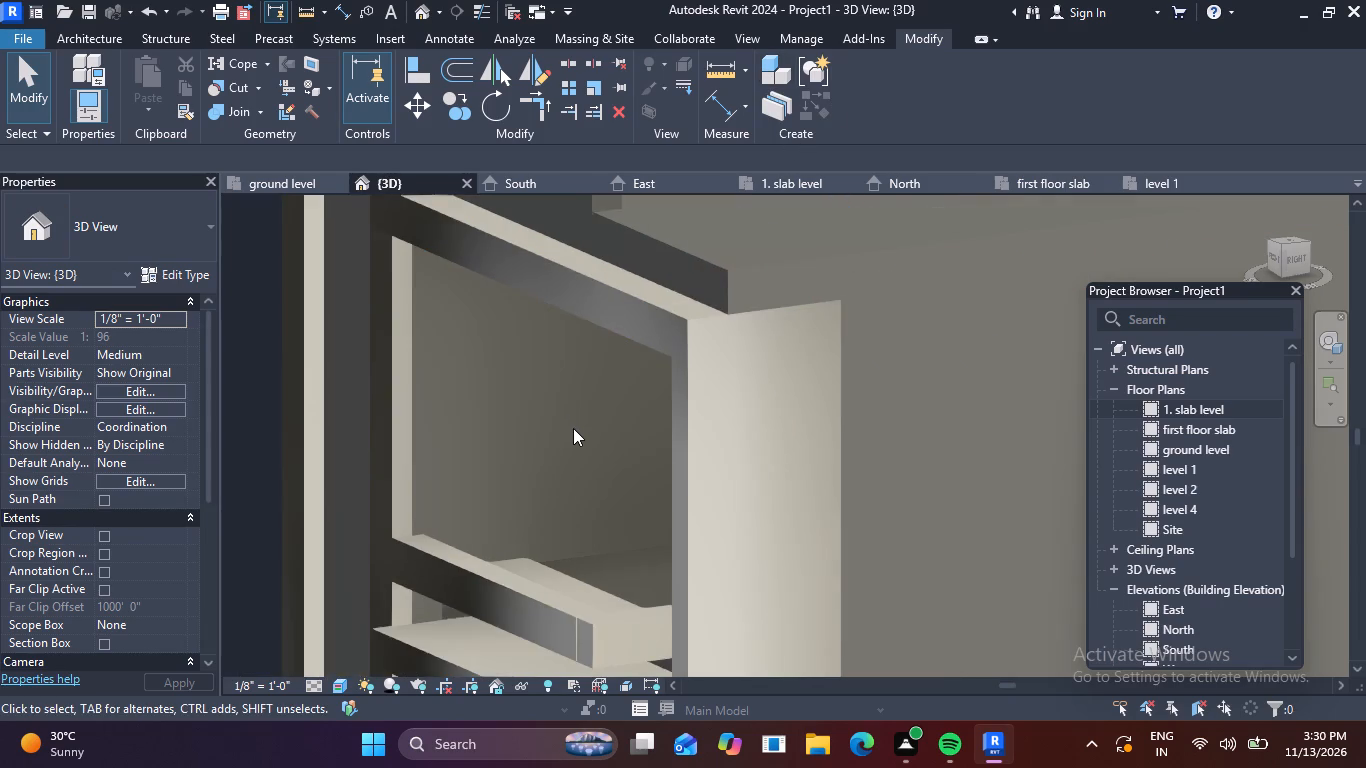
pyautogui.scroll(-3, 573, 428)
pyautogui.keyDown('shift'); pyautogui.moveTo(534, 448); pyautogui.dragTo(619, 441, button='middle'); pyautogui.keyUp('shift')
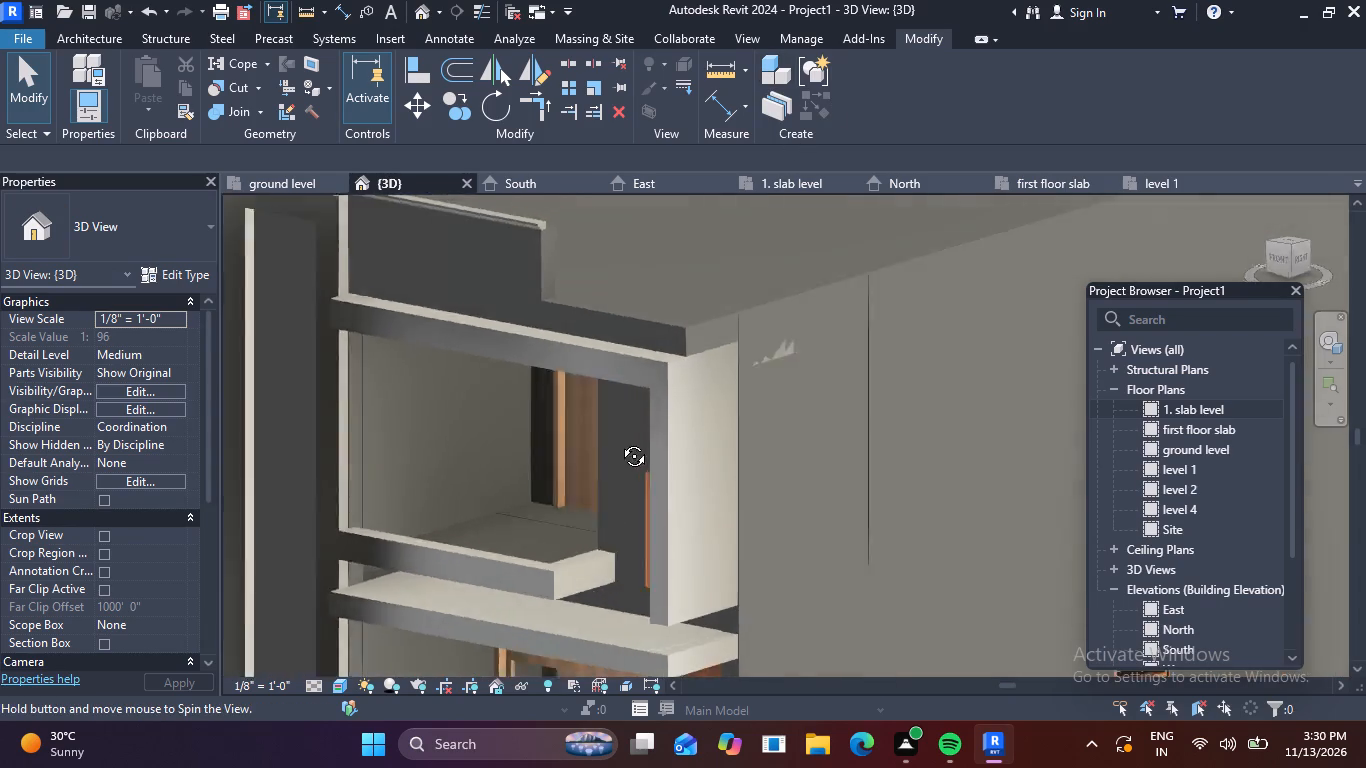
pyautogui.keyDown('shift'); pyautogui.moveTo(619, 441); pyautogui.dragTo(686, 430, button='middle'); pyautogui.keyUp('shift')
pyautogui.scroll(-2, 647, 434)
pyautogui.moveTo(648, 435); pyautogui.dragTo(790, 346, button='middle')
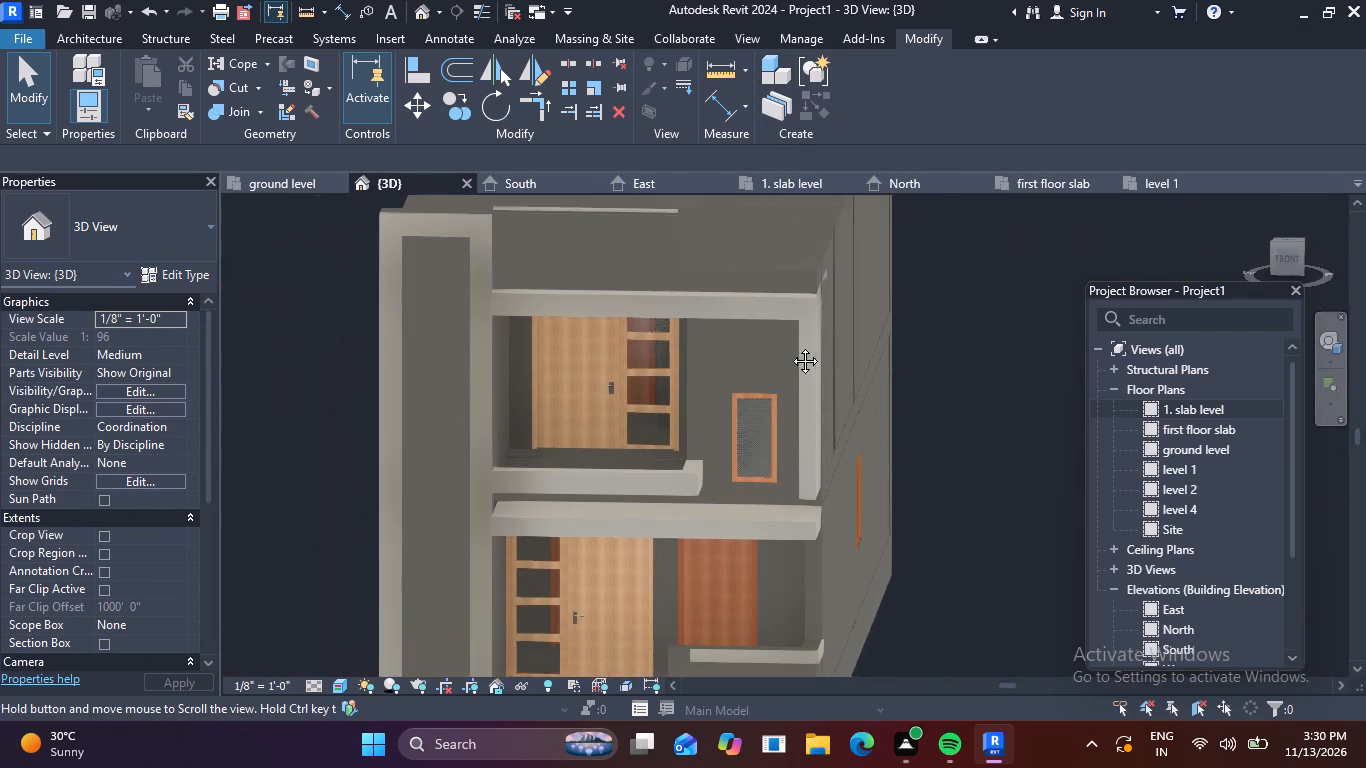
pyautogui.moveTo(790, 346); pyautogui.dragTo(803, 340, button='middle')
pyautogui.scroll(-2, 808, 365)
pyautogui.moveTo(738, 444); pyautogui.dragTo(745, 430, button='middle')
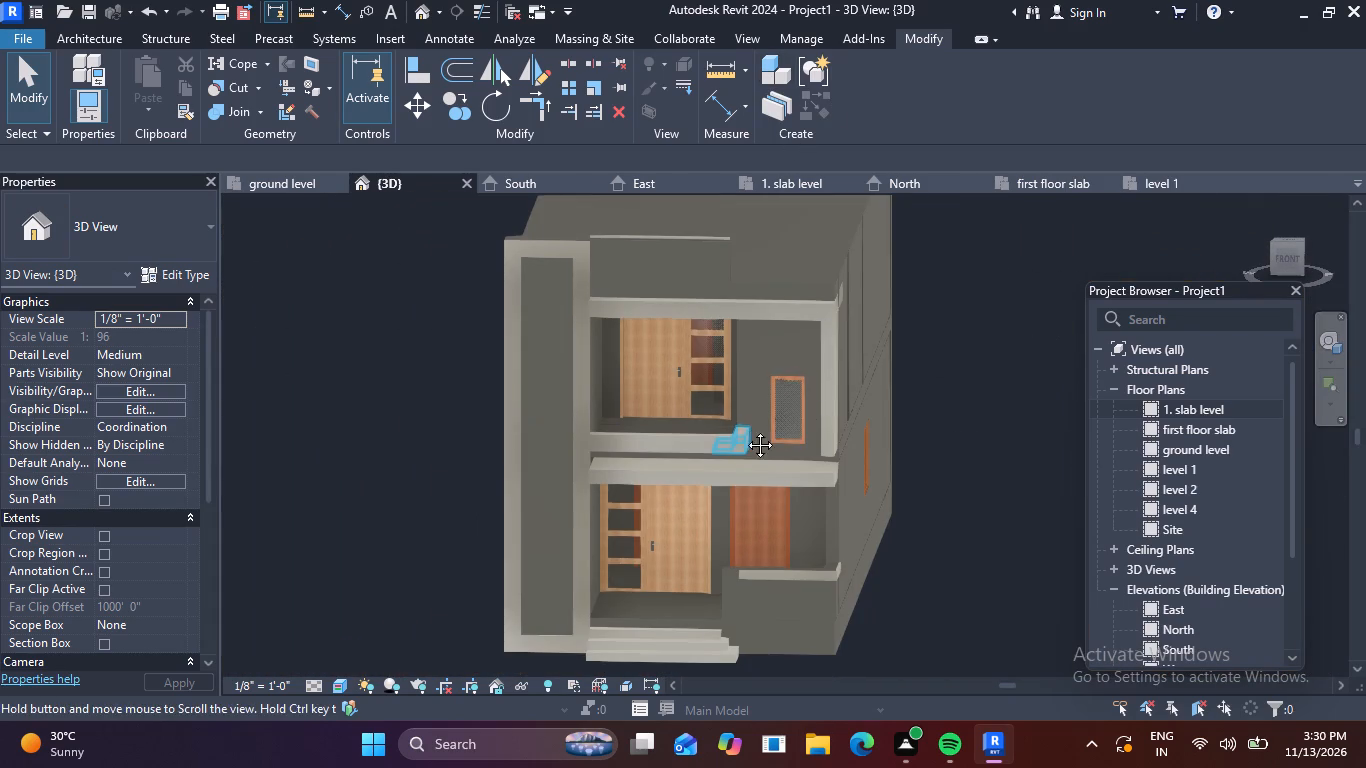
pyautogui.moveTo(745, 430); pyautogui.dragTo(757, 372, button='middle')
# Examine the low parapet wall beside the entrance steps and the thin band around its top corner.
pyautogui.scroll(6, 869, 498)
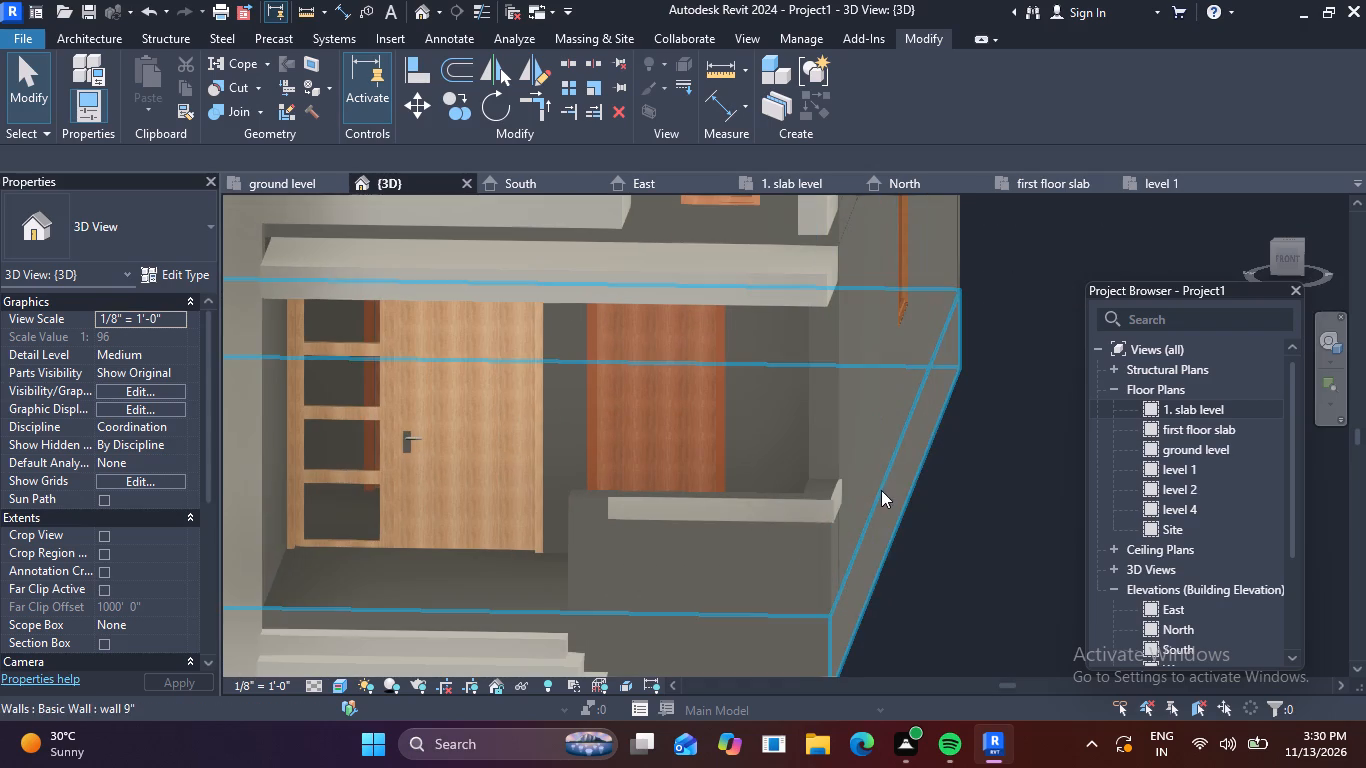
pyautogui.scroll(6, 815, 506)
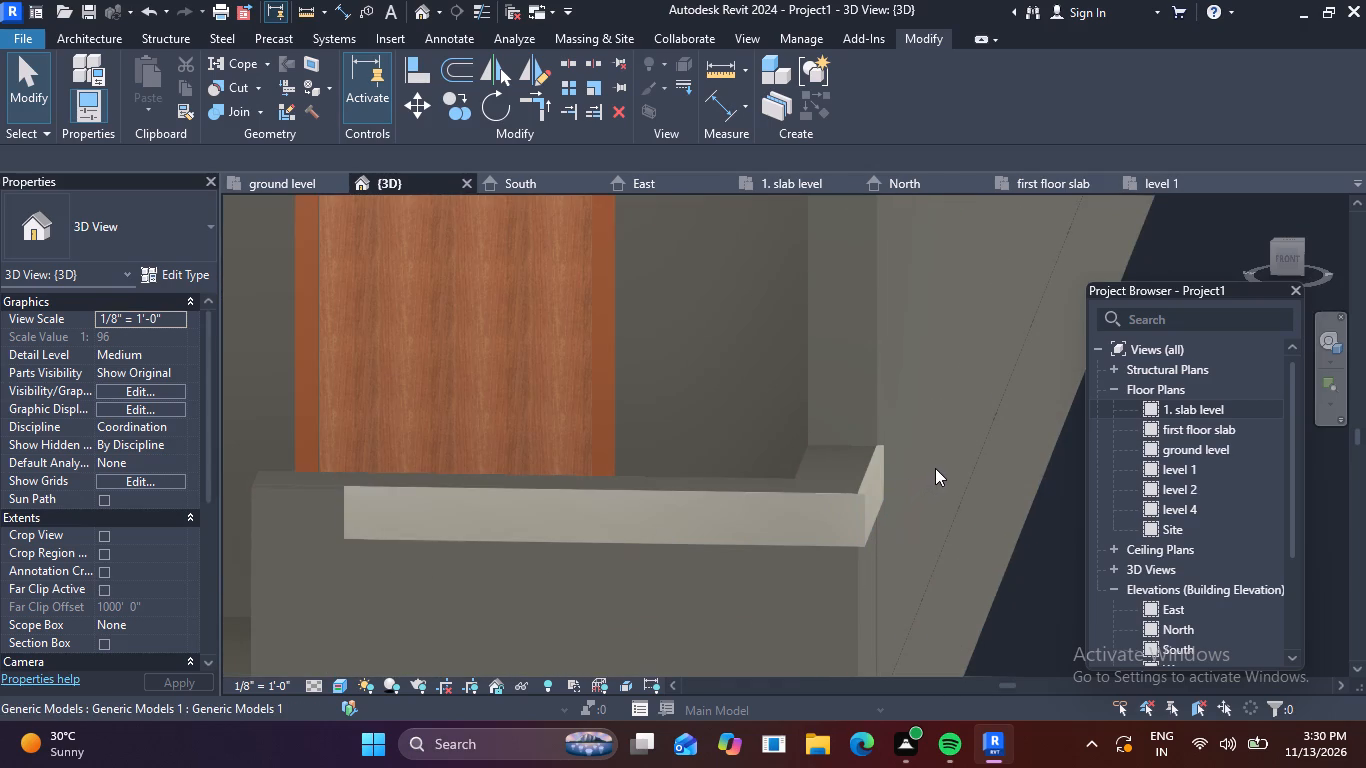
pyautogui.scroll(-3, 866, 441)
pyautogui.keyDown('shift'); pyautogui.moveTo(848, 487); pyautogui.dragTo(841, 639, button='middle'); pyautogui.keyUp('shift')
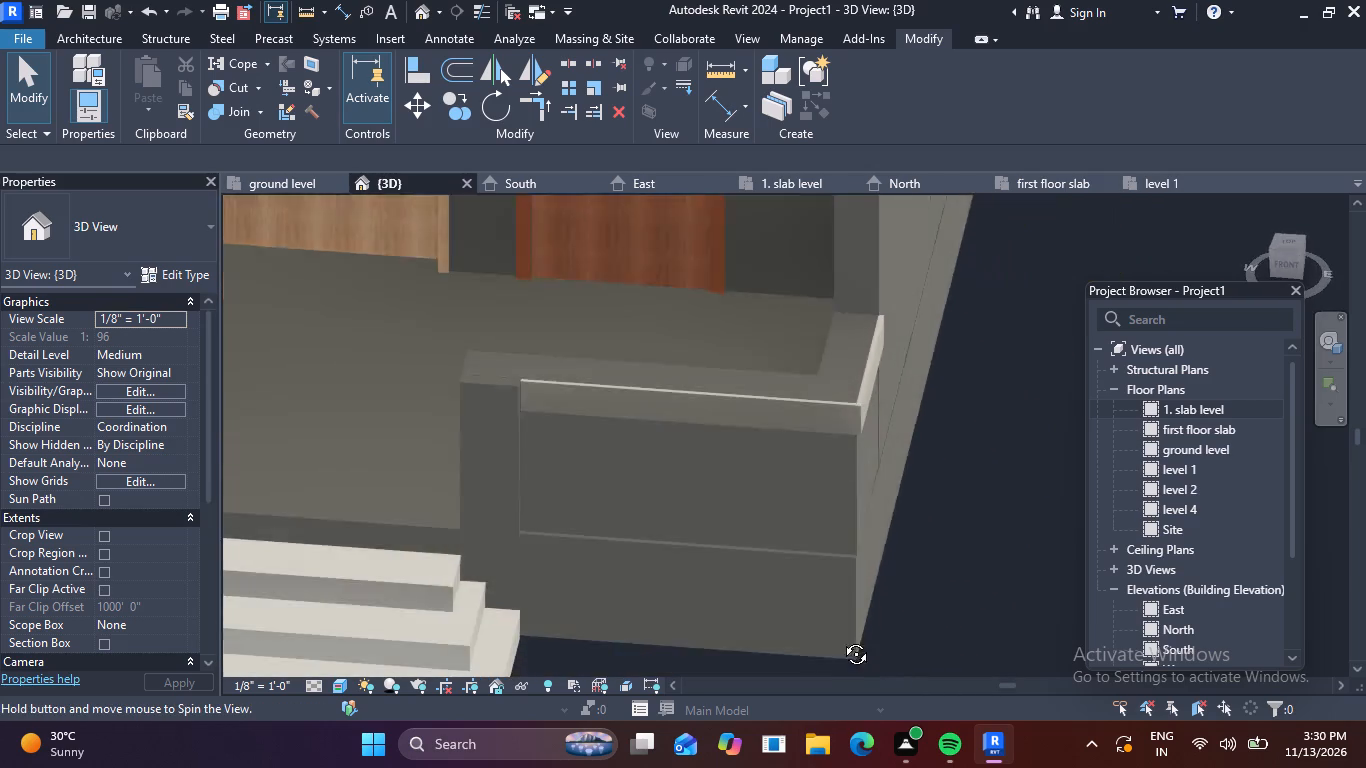
pyautogui.keyDown('shift'); pyautogui.moveTo(841, 639); pyautogui.dragTo(861, 690, button='middle'); pyautogui.keyUp('shift')
pyautogui.scroll(3, 835, 309)
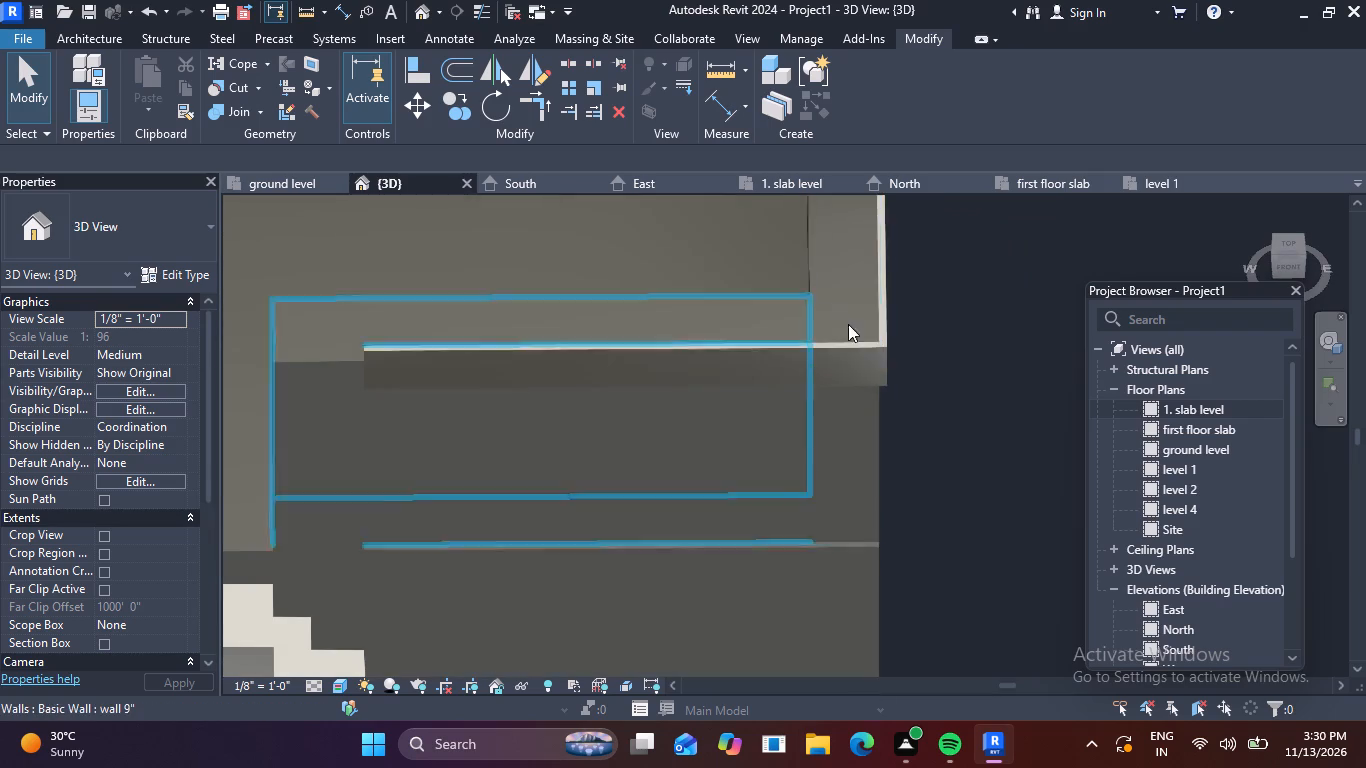
pyautogui.keyDown('shift'); pyautogui.moveTo(848, 354); pyautogui.dragTo(867, 424, button='middle'); pyautogui.keyUp('shift')
pyautogui.scroll(-3, 822, 347)
pyautogui.moveTo(803, 374); pyautogui.dragTo(744, 587, button='middle')
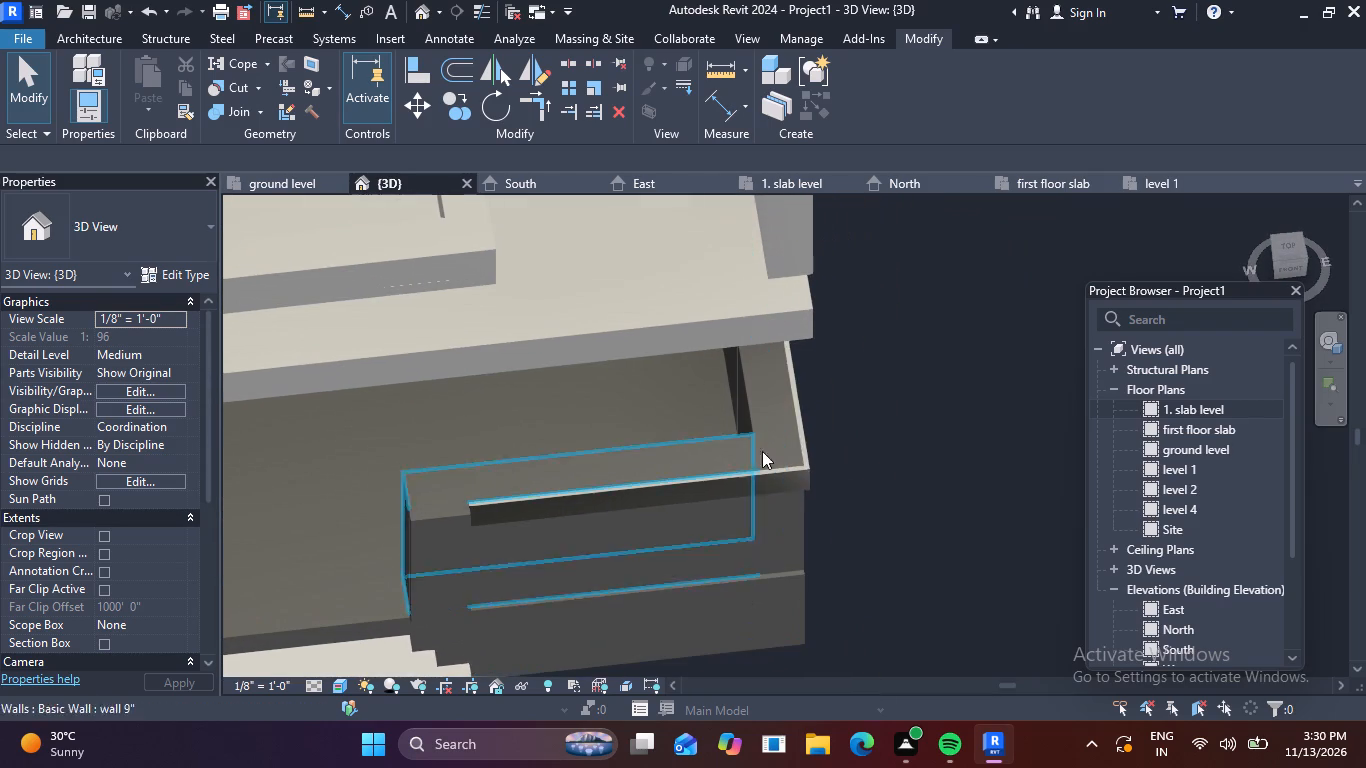
# Start a new in-place component in the Generic Models category, keeping the suggested name.
pyautogui.click(105, 40)
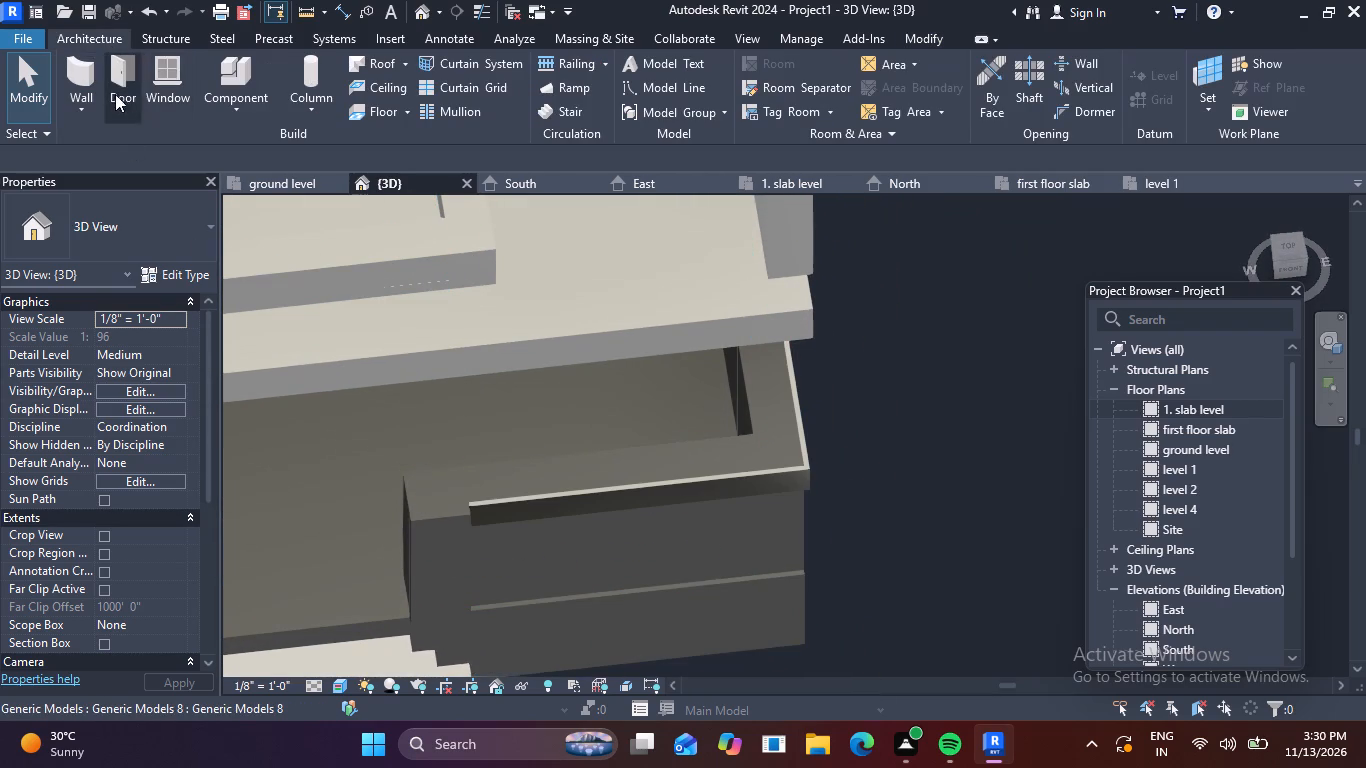
pyautogui.click(234, 103)
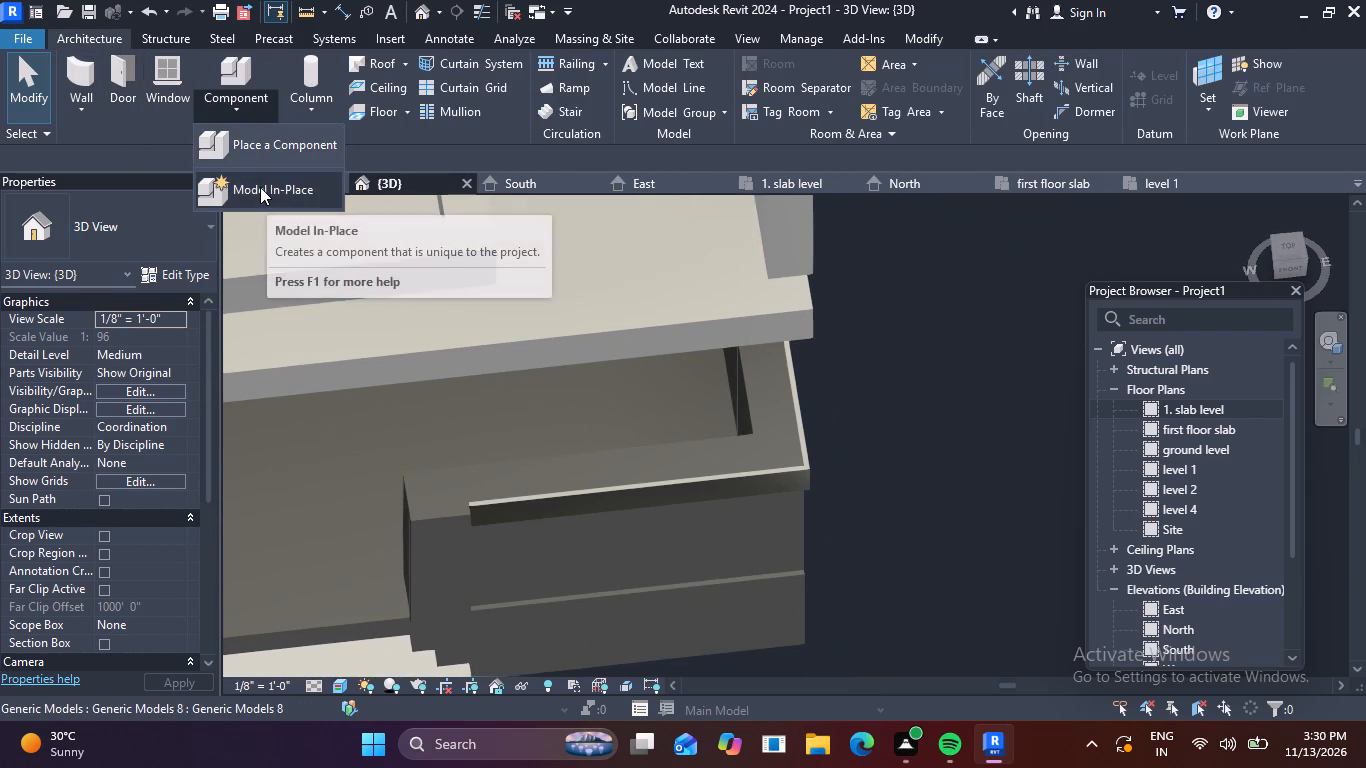
pyautogui.click(260, 187)
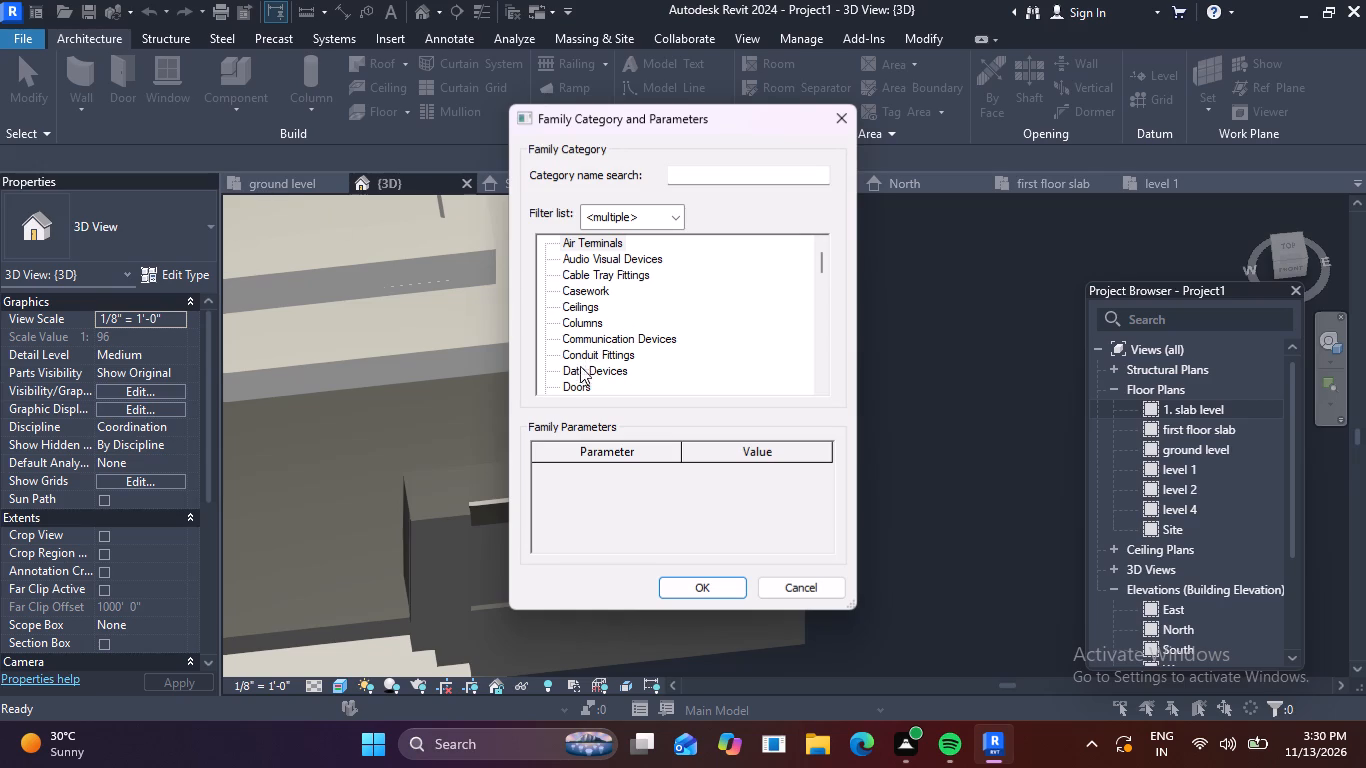
pyautogui.scroll(-14, 605, 324)
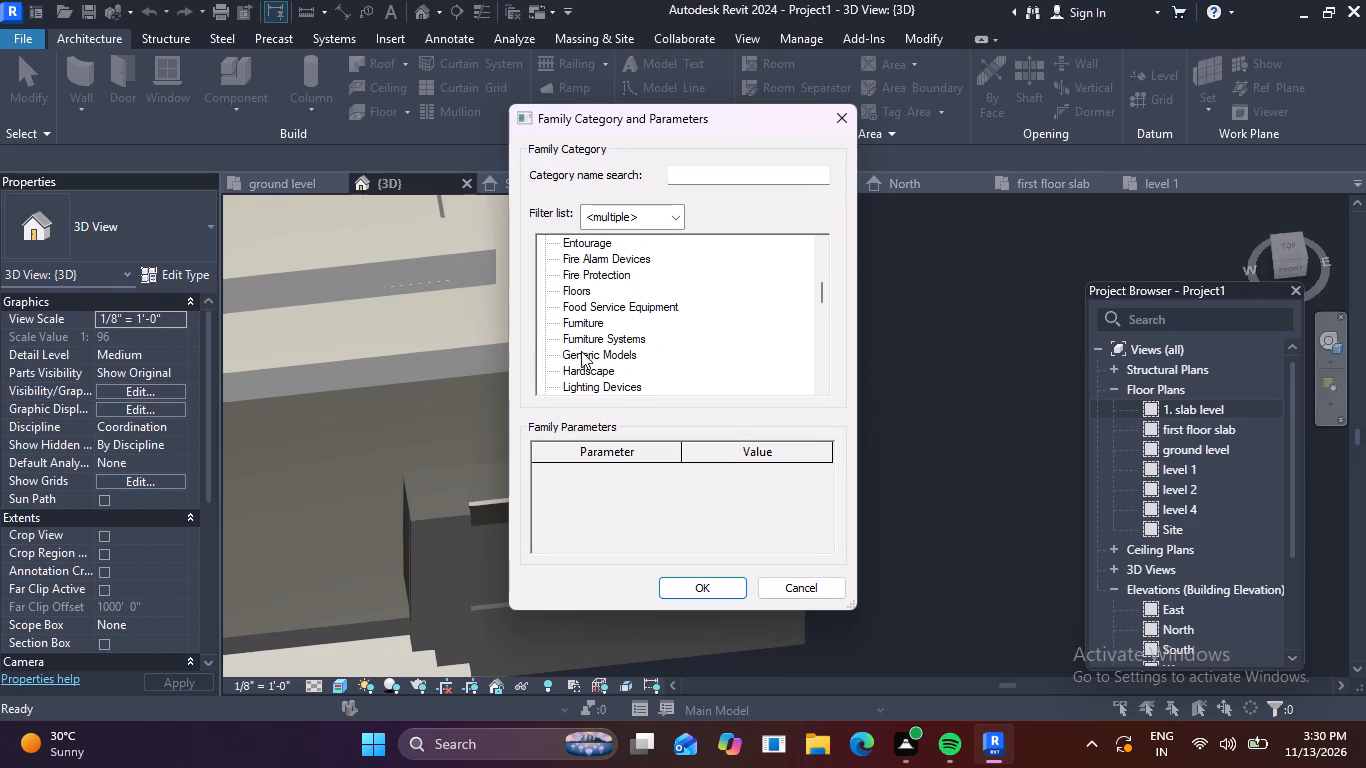
pyautogui.scroll(-14, 581, 351)
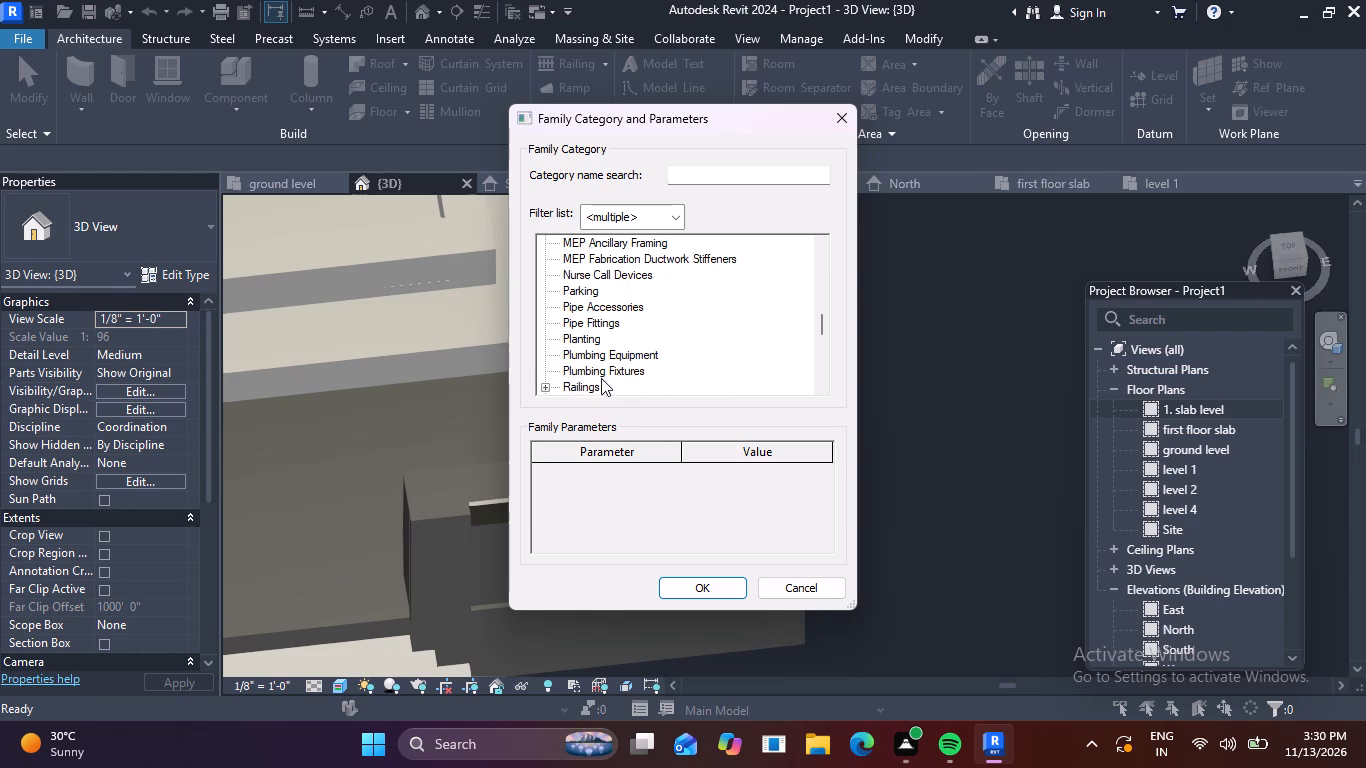
pyautogui.scroll(-13, 601, 378)
pyautogui.scroll(-8, 602, 376)
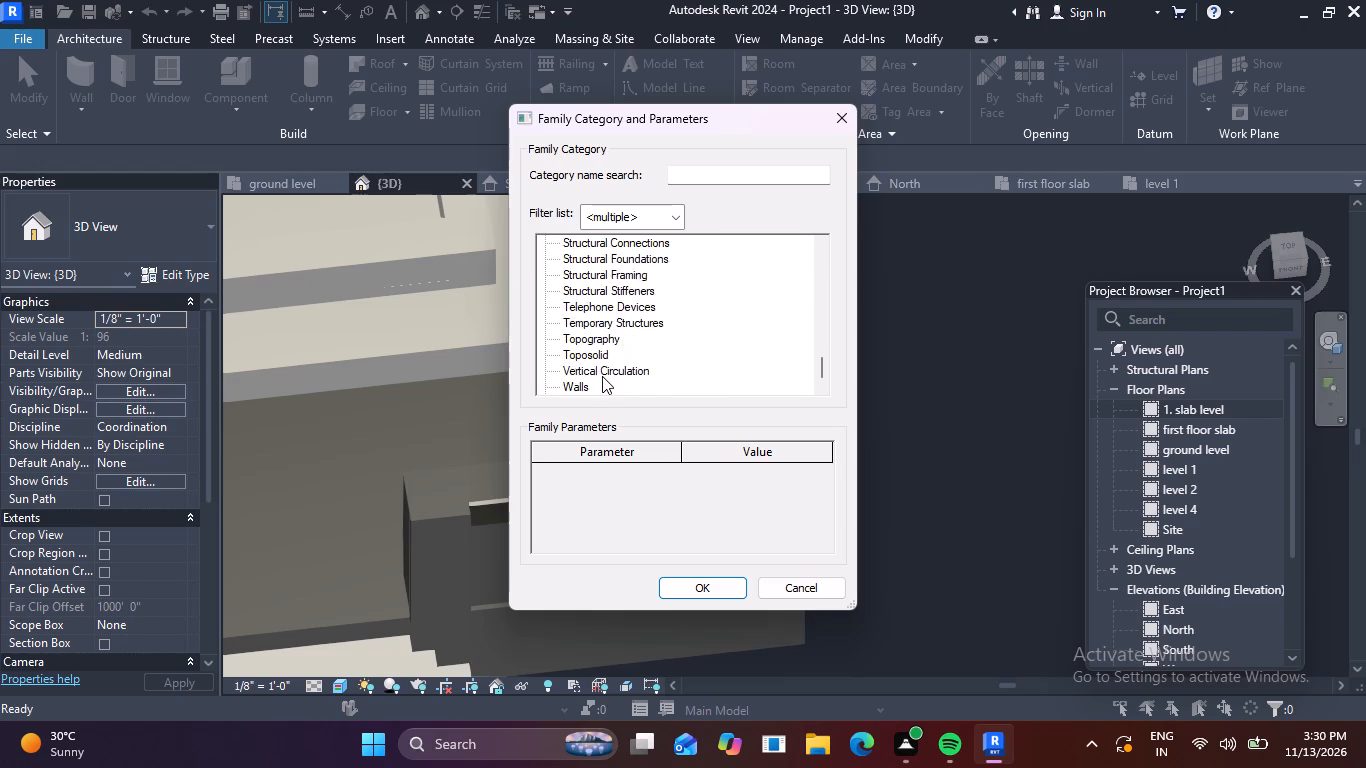
pyautogui.scroll(15, 602, 376)
pyautogui.scroll(15, 603, 366)
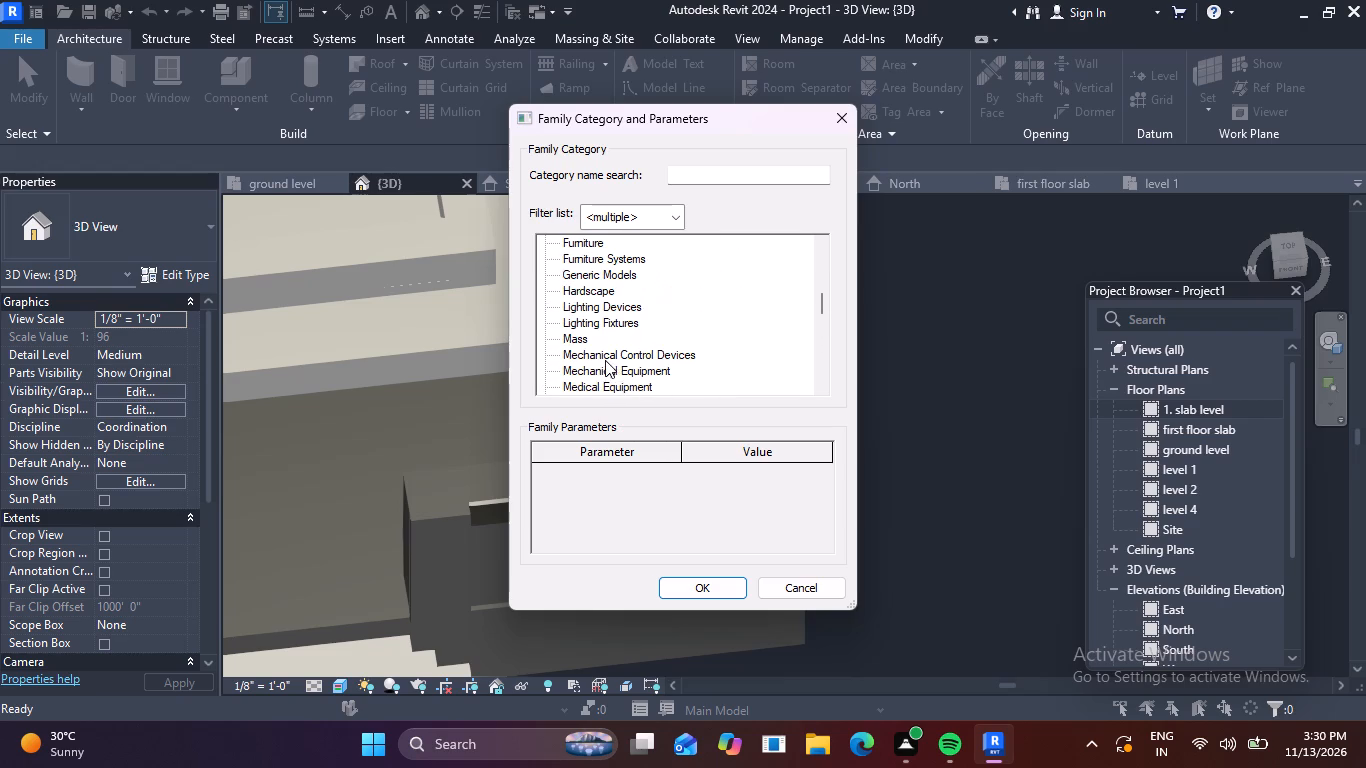
pyautogui.click(625, 275)
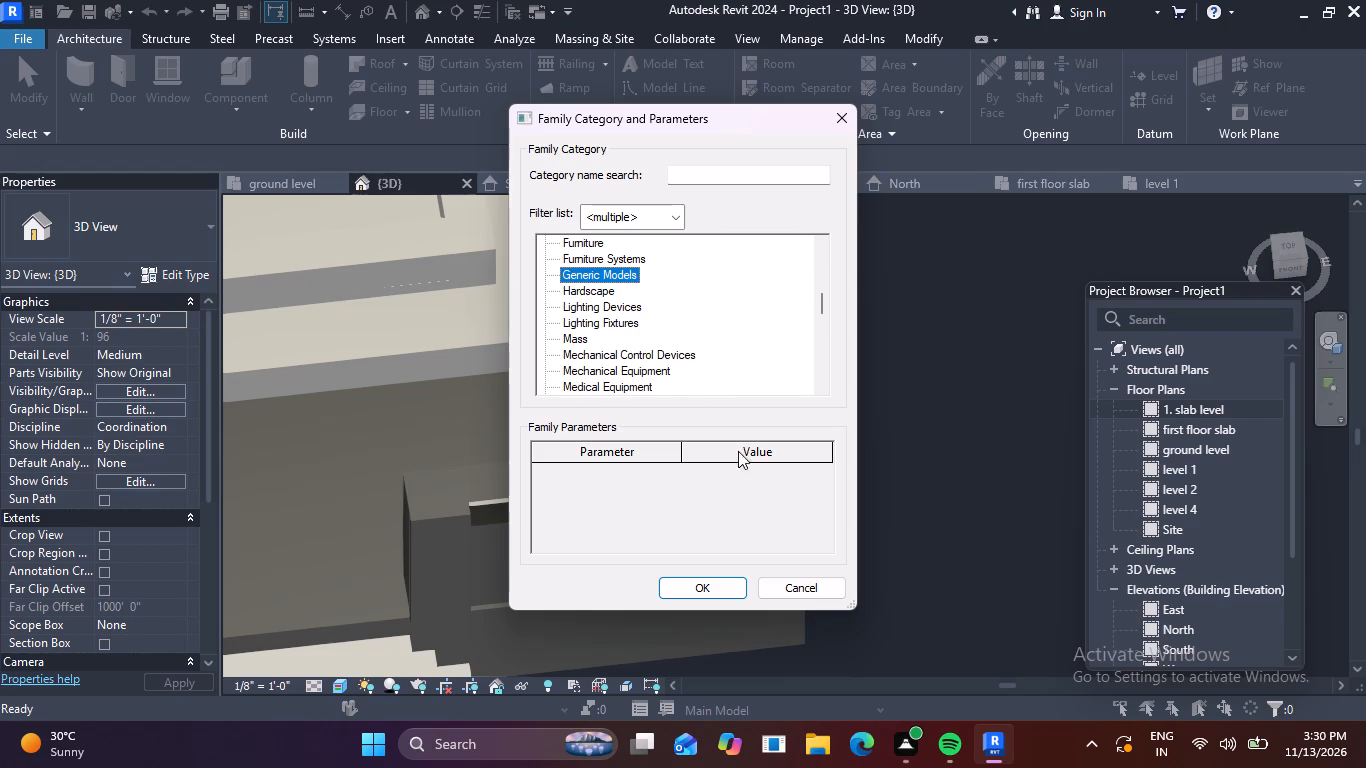
pyautogui.click(722, 584)
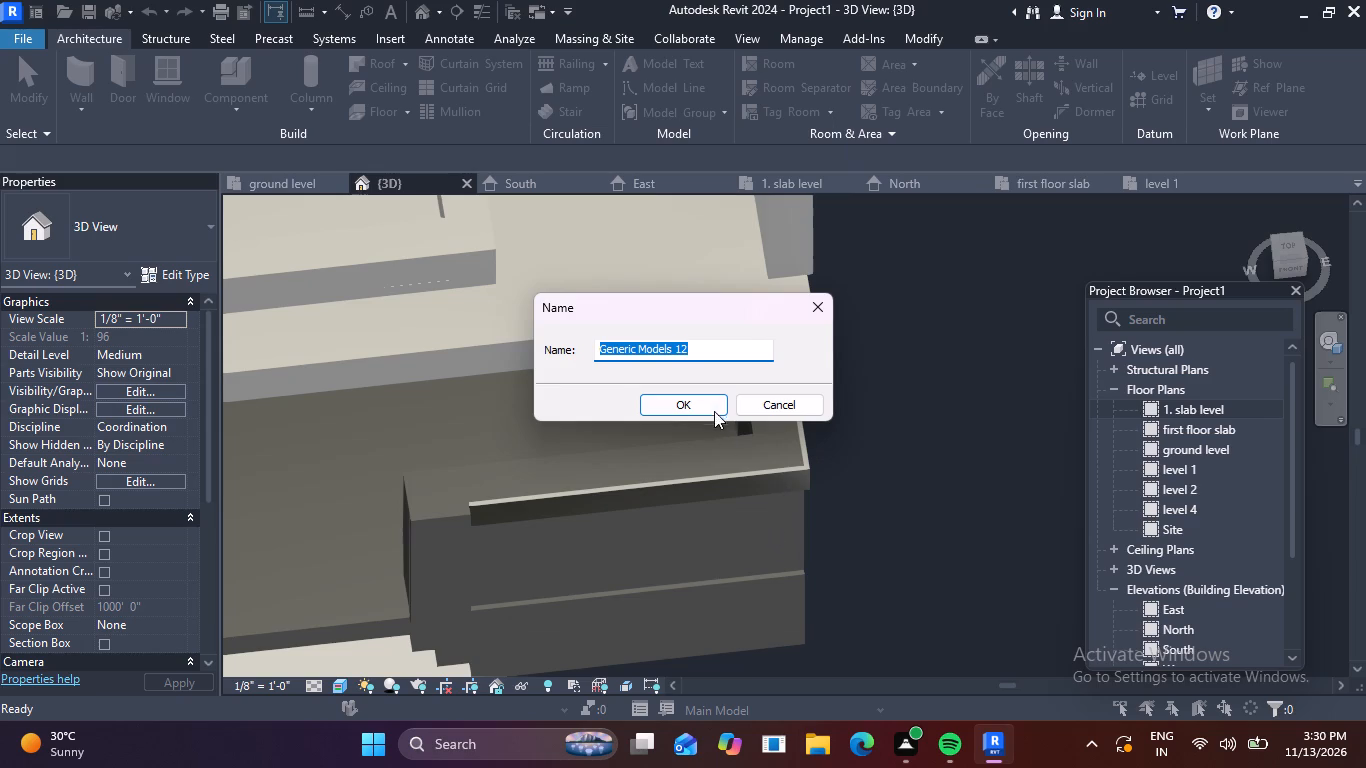
pyautogui.click(701, 404)
# Extrude a small rectangle 1' 0" high from the top face of the low parapet wall, near its outer front corner.
pyautogui.scroll(3, 779, 460)
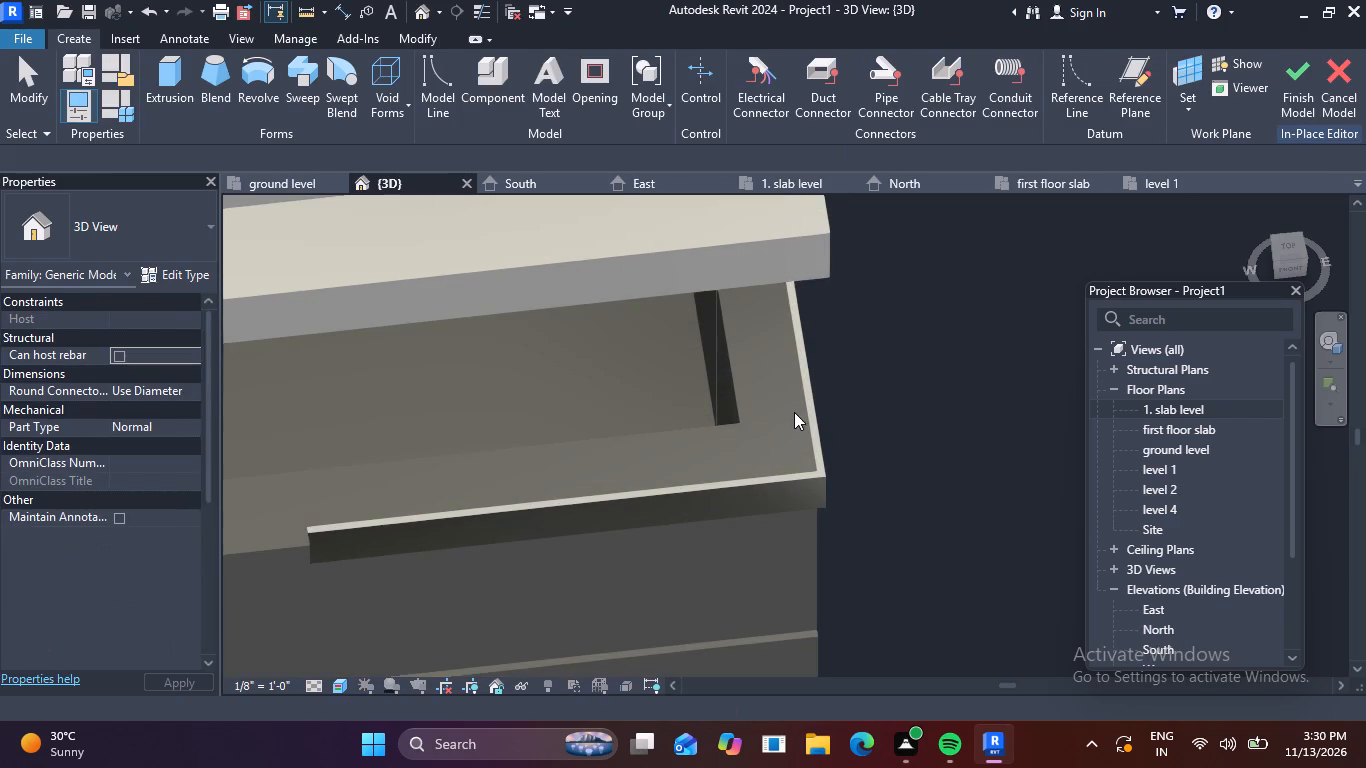
pyautogui.keyDown('shift'); pyautogui.moveTo(773, 405); pyautogui.dragTo(765, 459, button='middle'); pyautogui.keyUp('shift')
pyautogui.scroll(4, 773, 329)
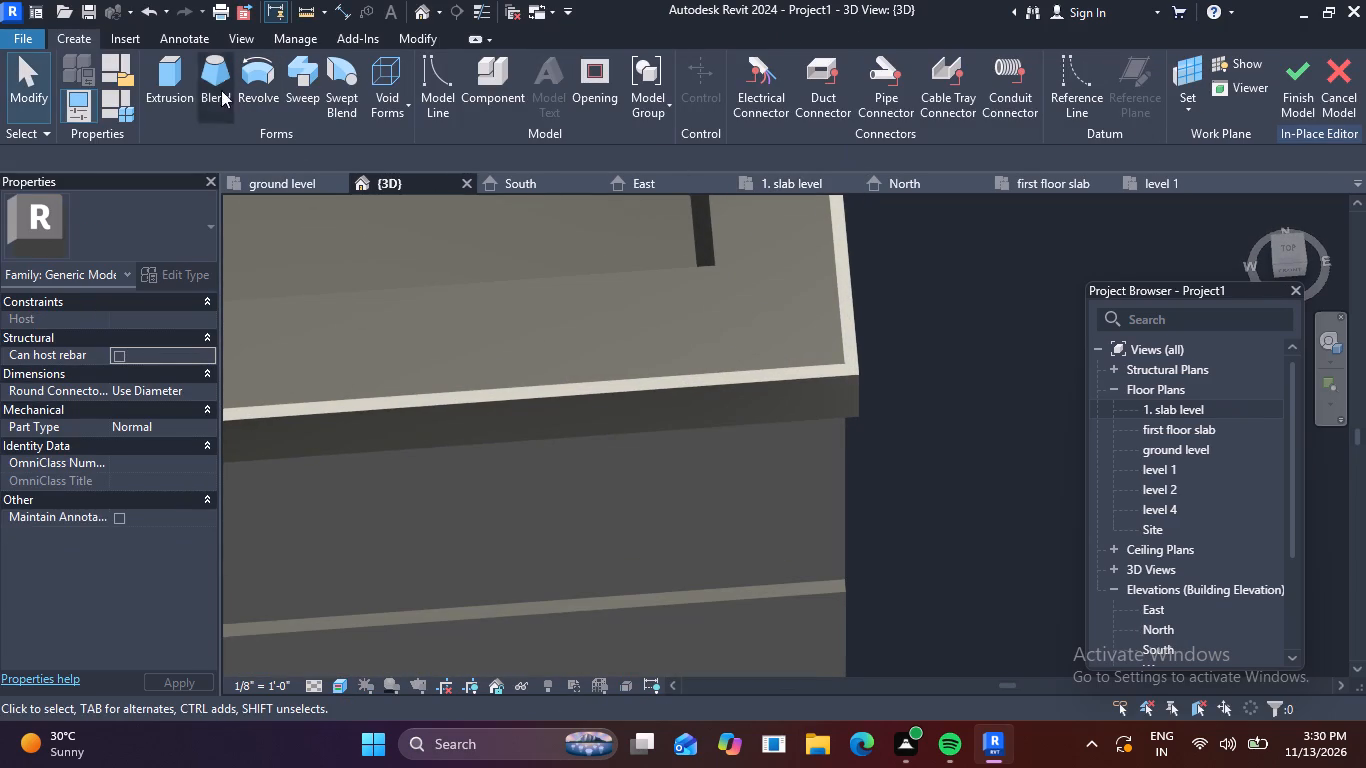
pyautogui.click(171, 77)
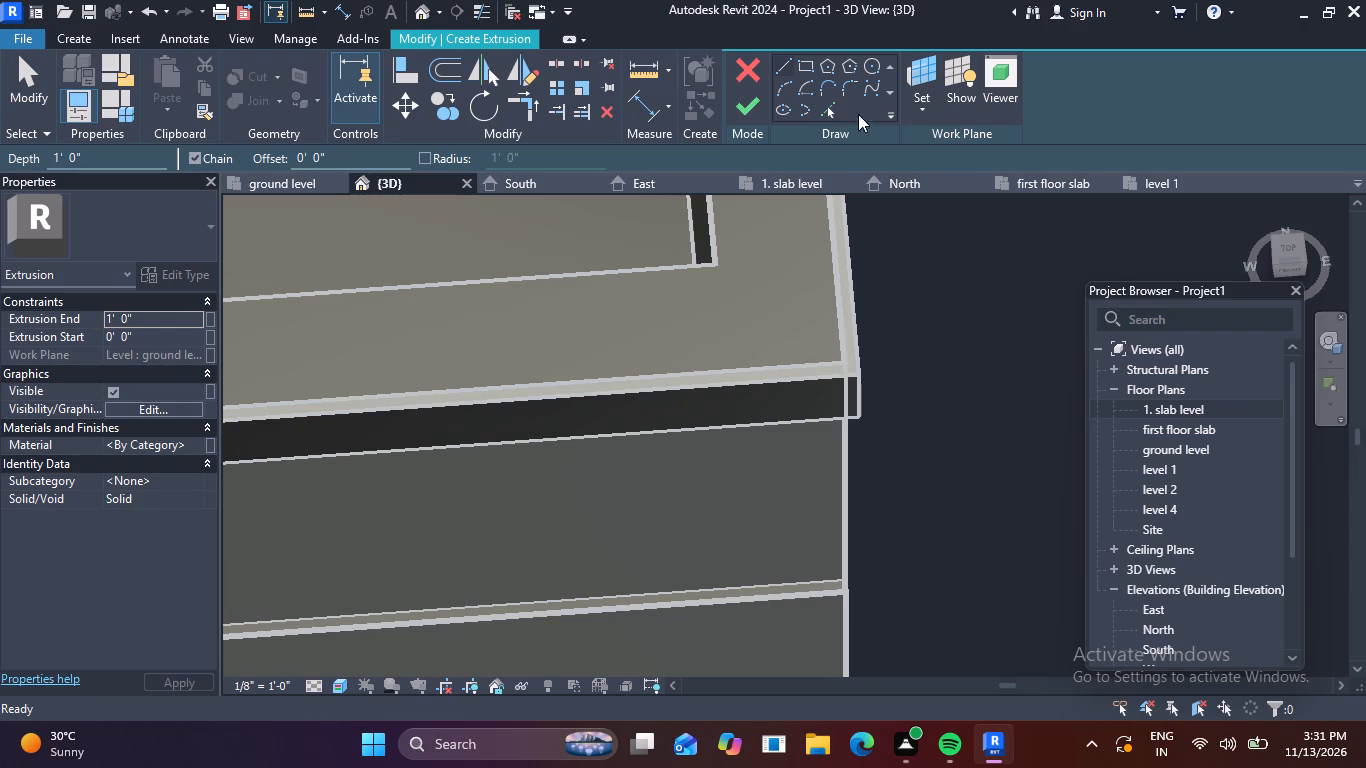
pyautogui.click(744, 107)
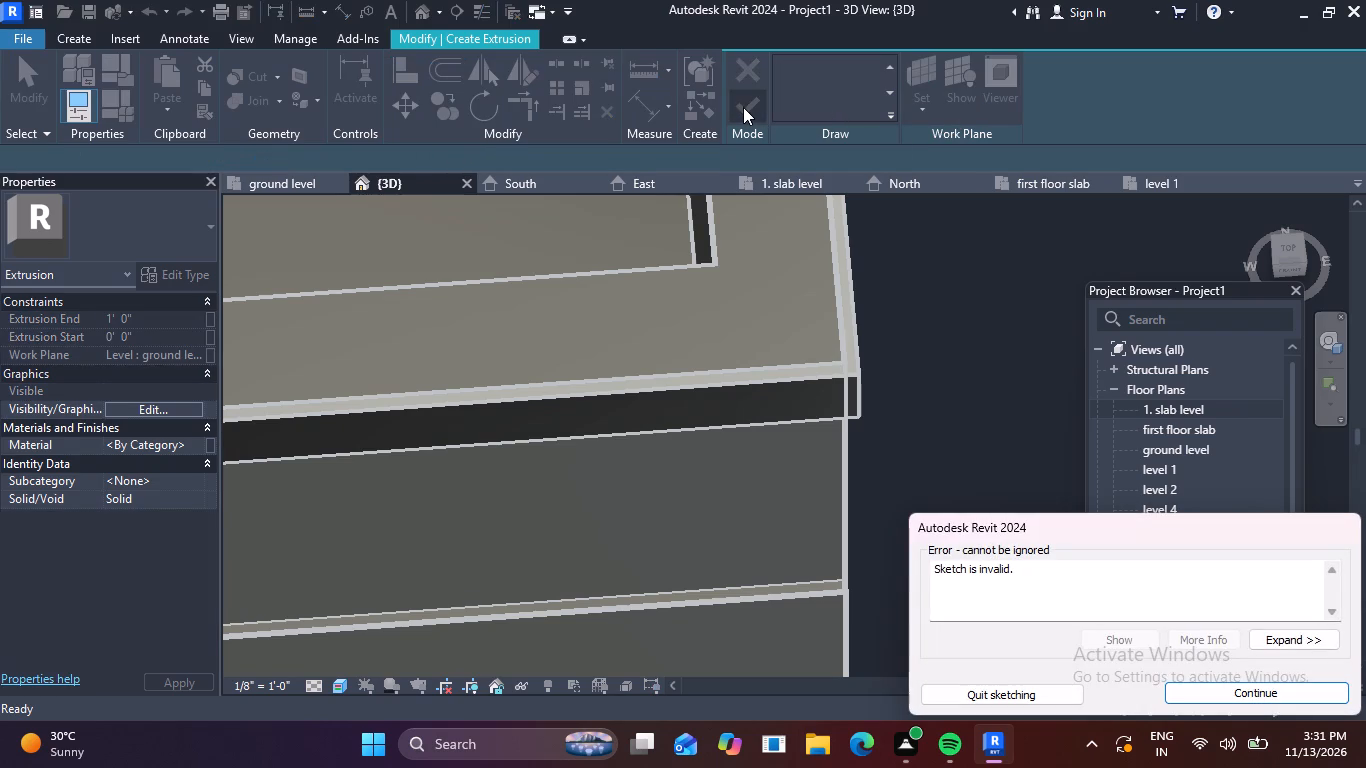
pyautogui.click(1238, 692)
pyautogui.click(921, 111)
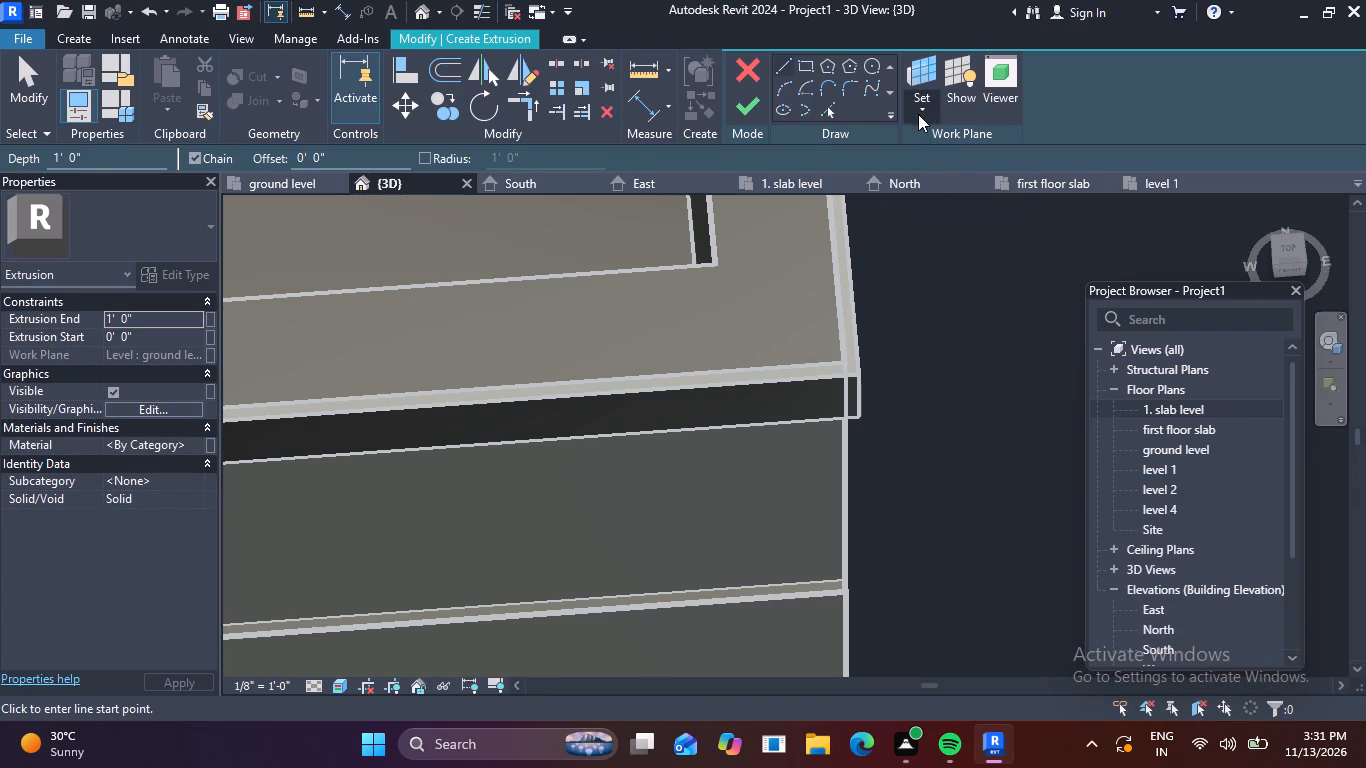
pyautogui.click(937, 189)
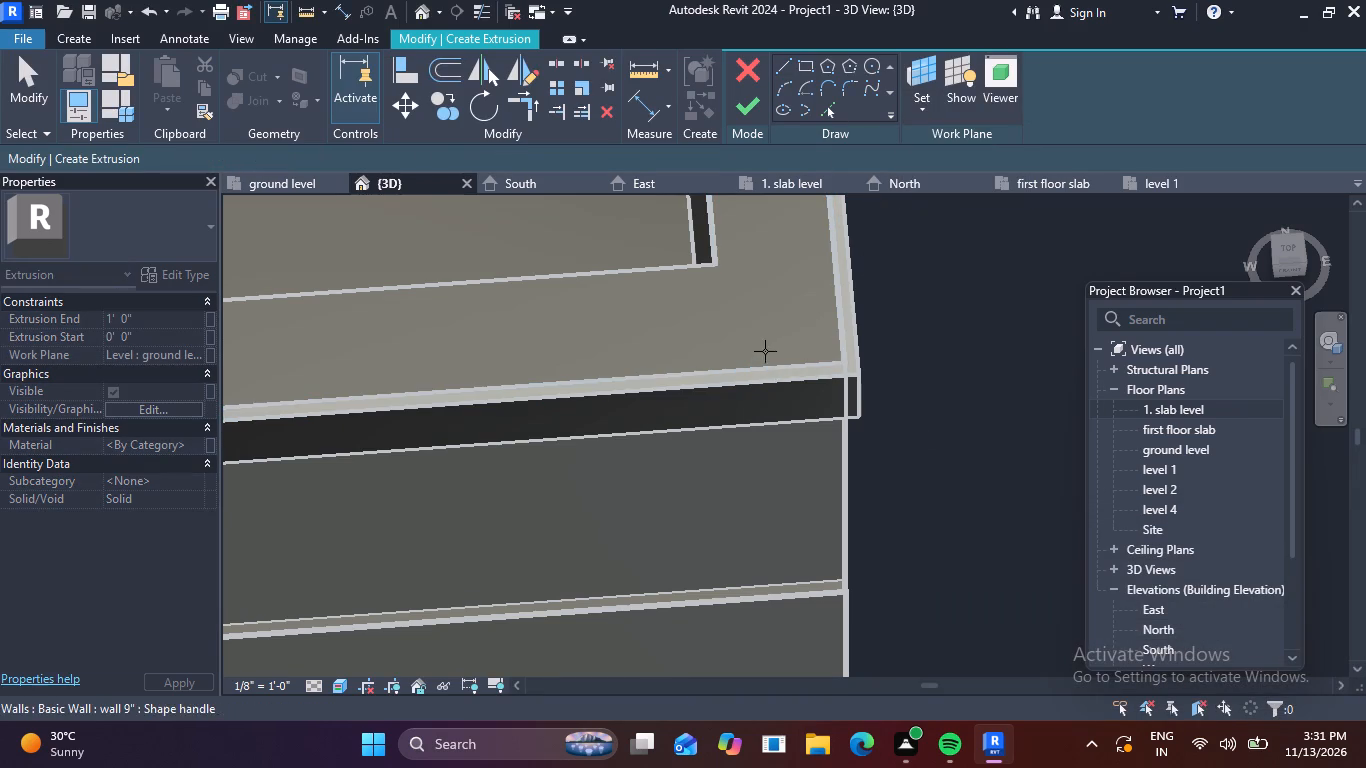
pyautogui.click(720, 264)
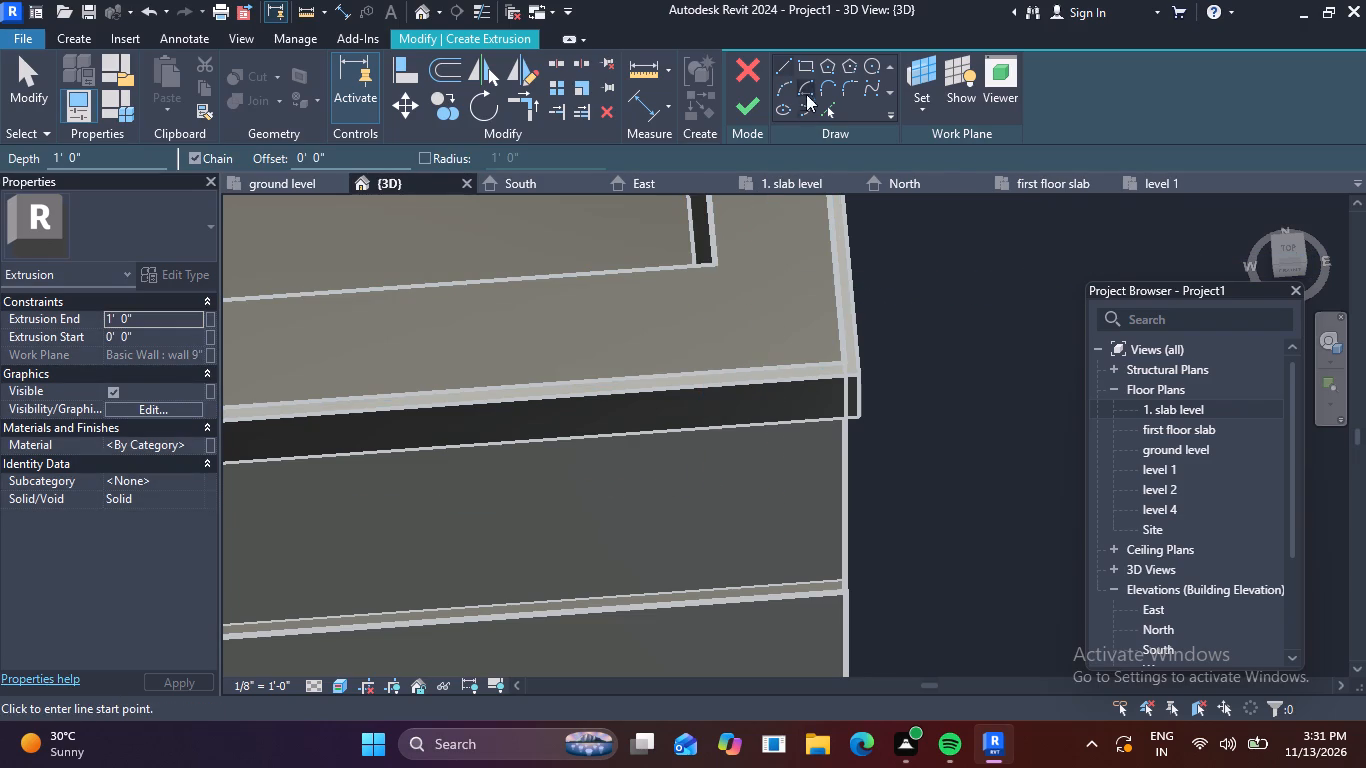
pyautogui.click(808, 69)
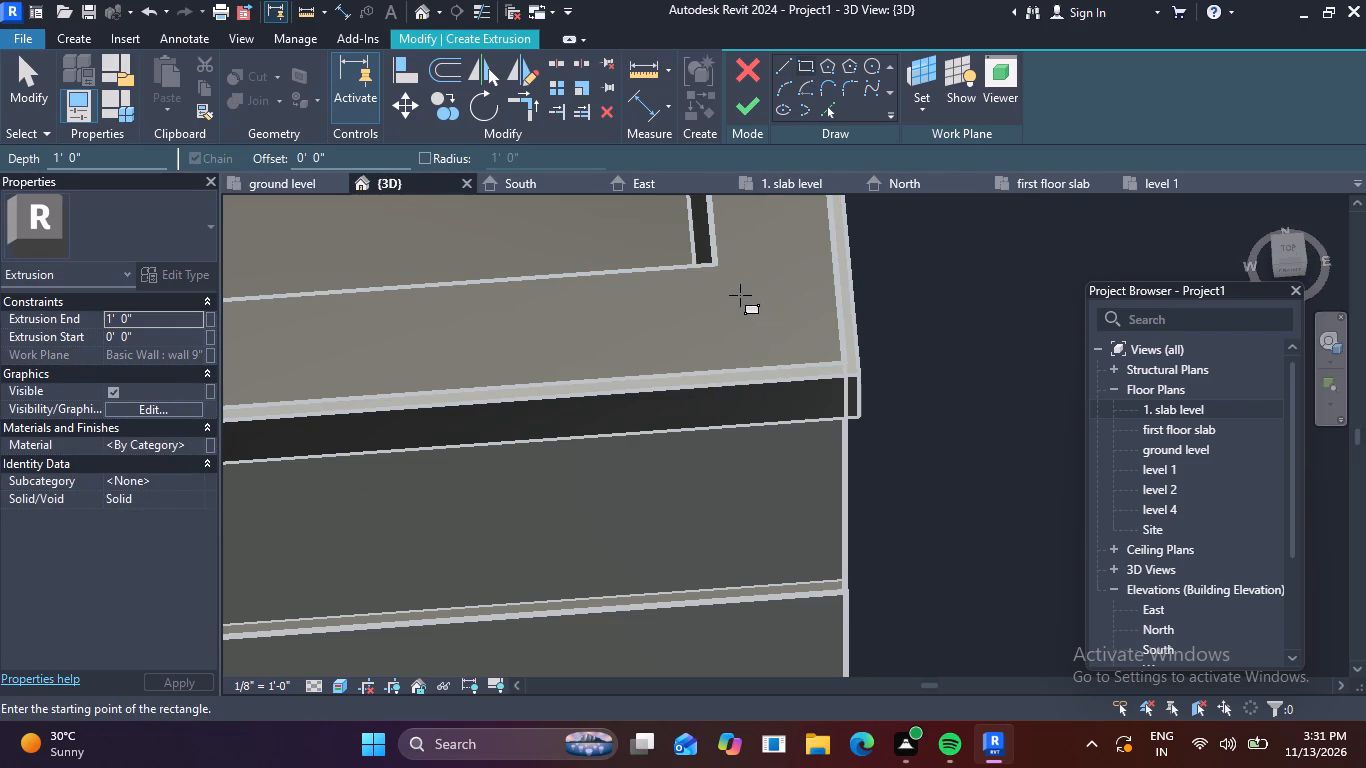
pyautogui.click(739, 293)
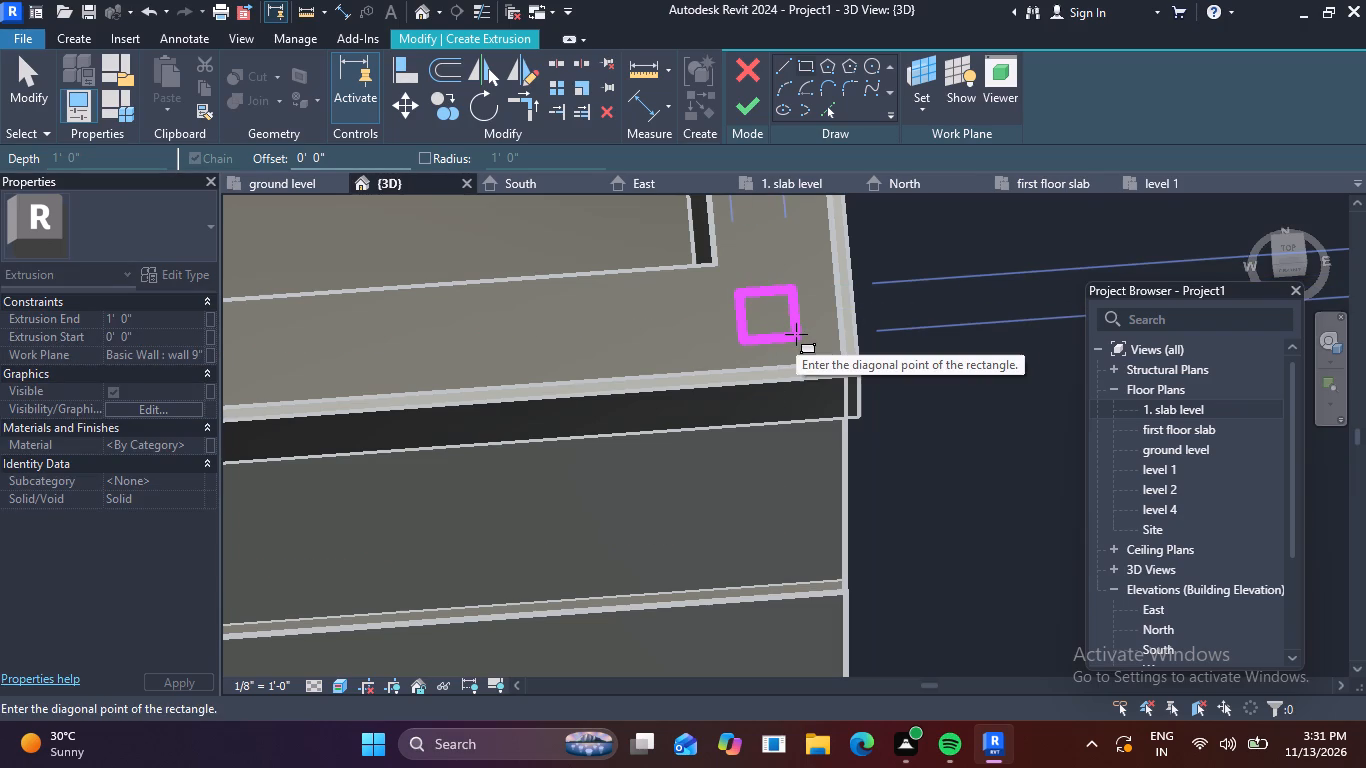
pyautogui.click(796, 334)
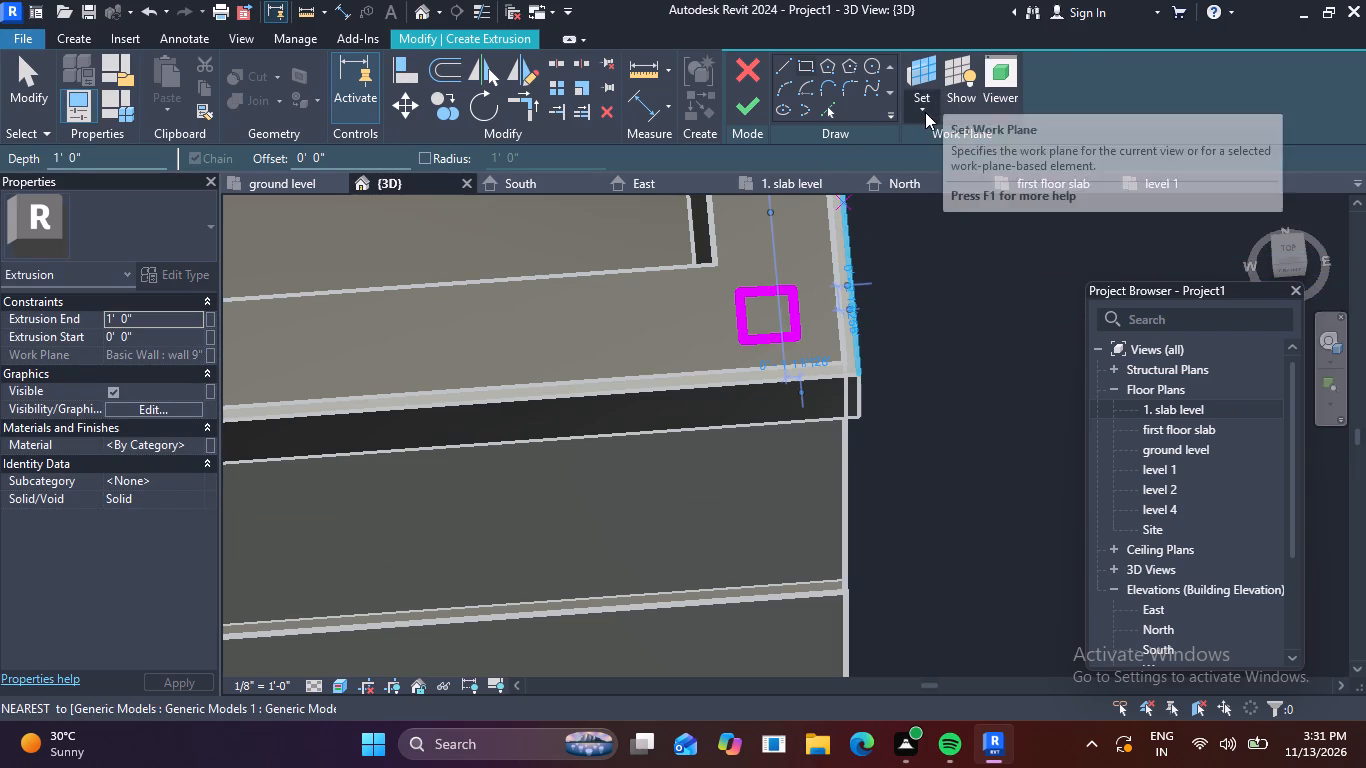
pyautogui.click(737, 115)
# Finish the in-place model of the small post on the parapet wall.
pyautogui.scroll(-4, 894, 261)
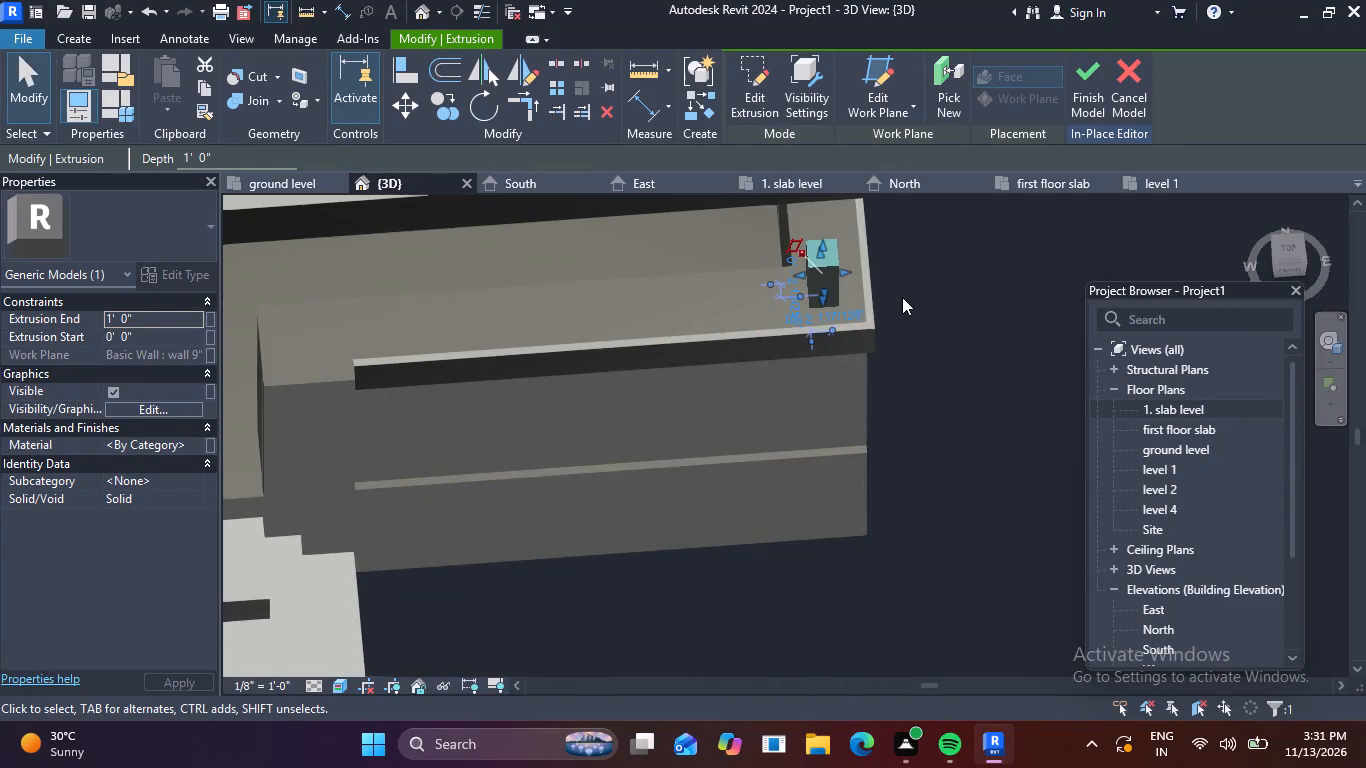
pyautogui.keyDown('shift'); pyautogui.moveTo(945, 349); pyautogui.dragTo(936, 184, button='middle'); pyautogui.keyUp('shift')
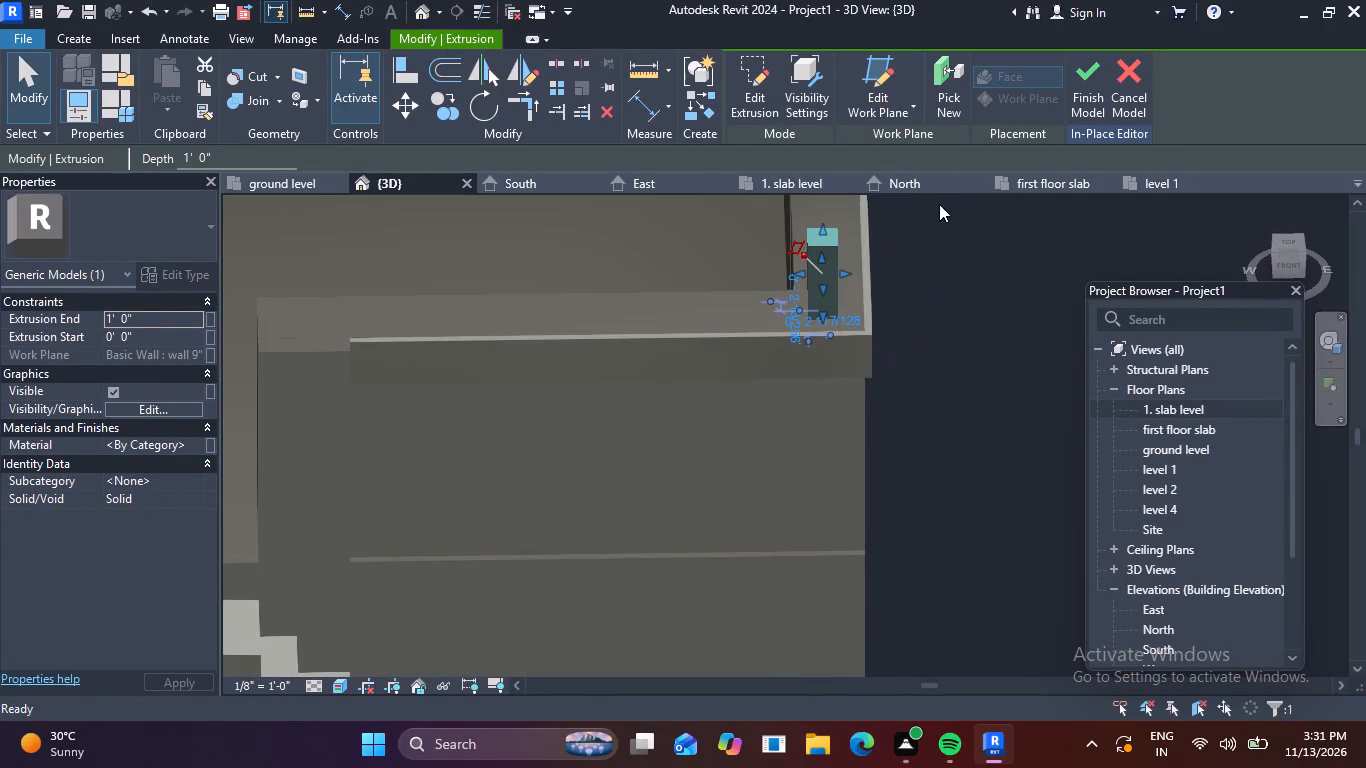
pyautogui.moveTo(933, 239); pyautogui.dragTo(914, 470, button='middle')
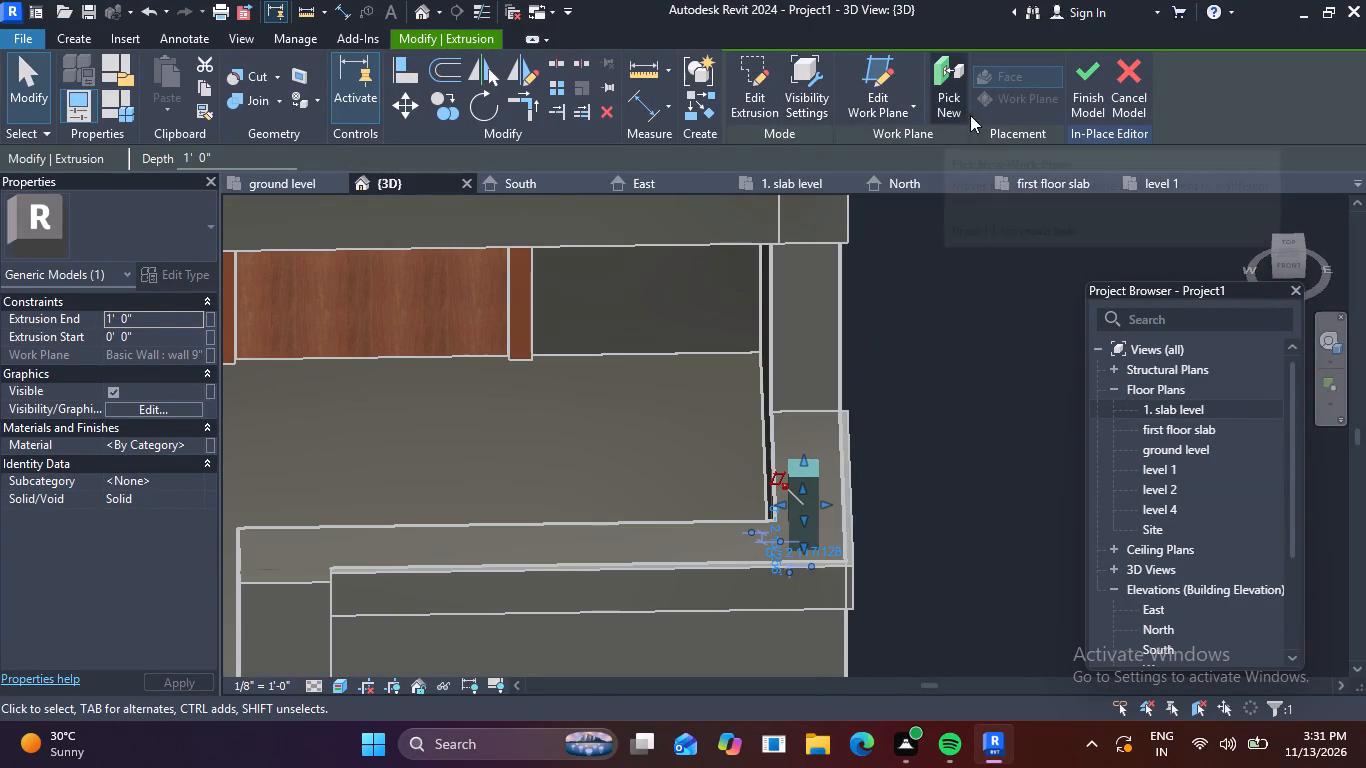
pyautogui.click(1071, 77)
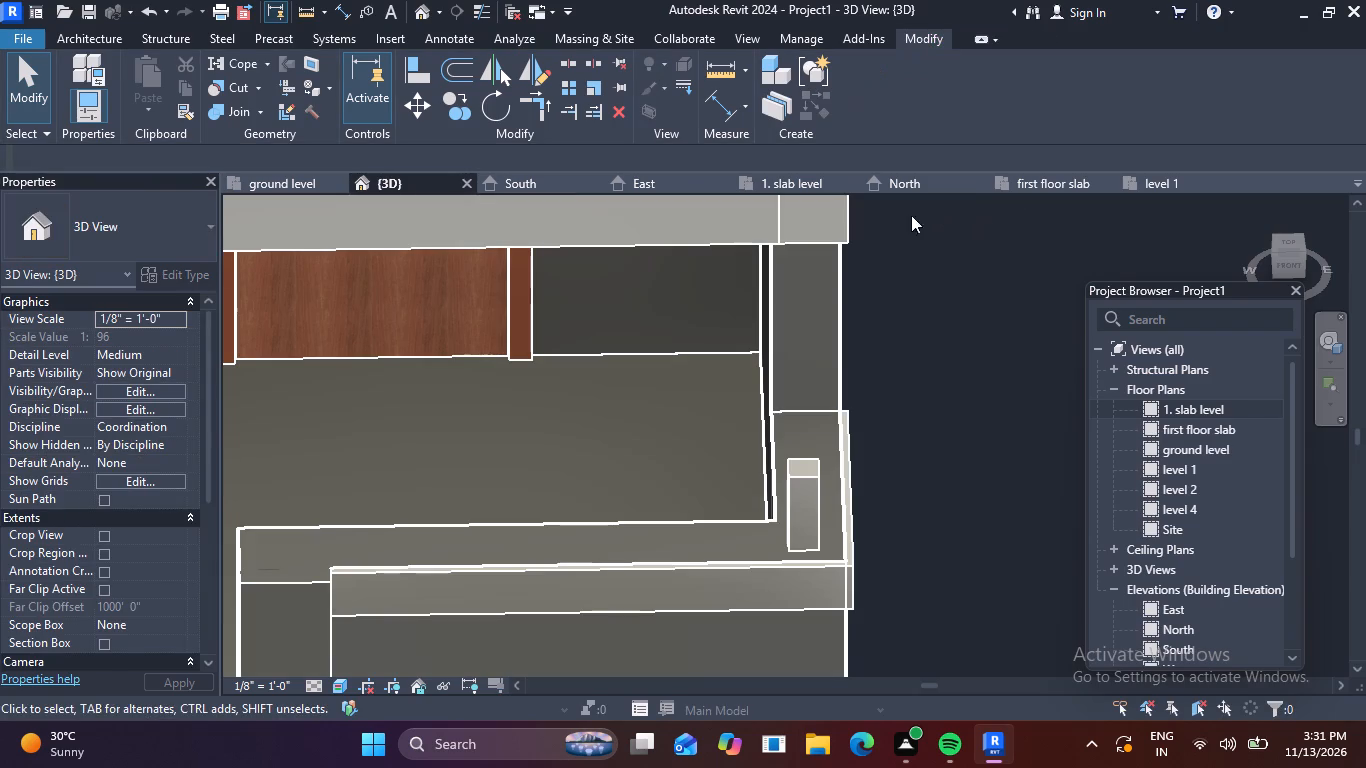
# Reopen the post for in-place editing and stretch its top up to the slab above, to a depth of about 5' 2".
pyautogui.click(803, 467)
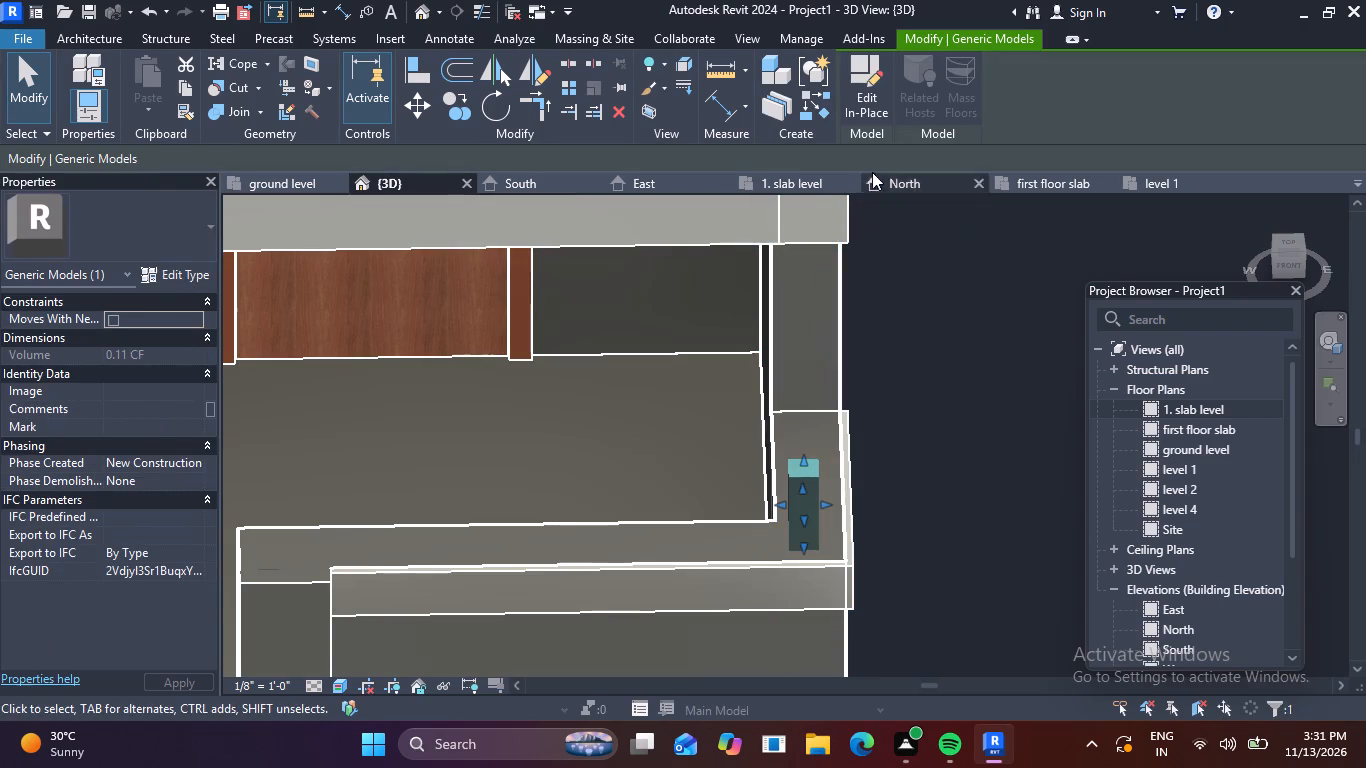
pyautogui.click(880, 73)
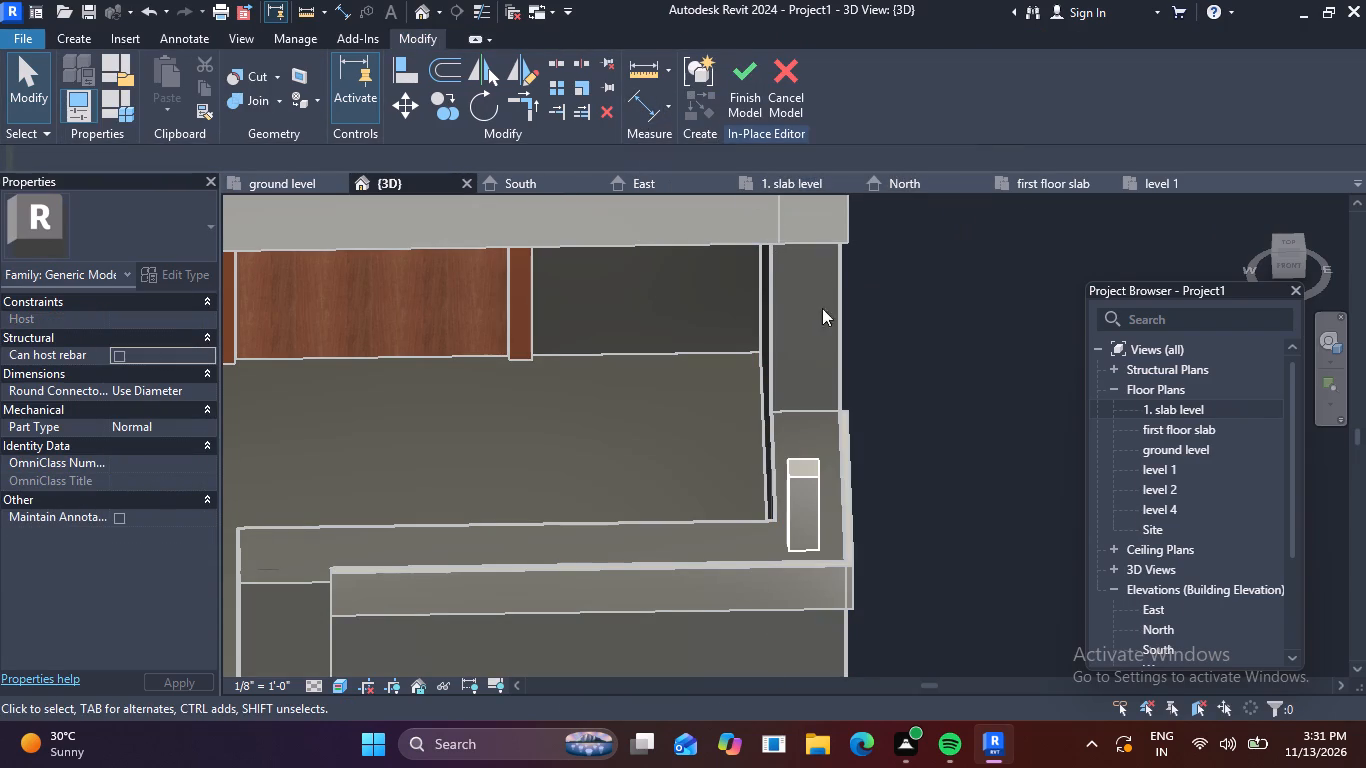
pyautogui.scroll(1, 908, 350)
pyautogui.moveTo(908, 350); pyautogui.dragTo(925, 424, button='middle')
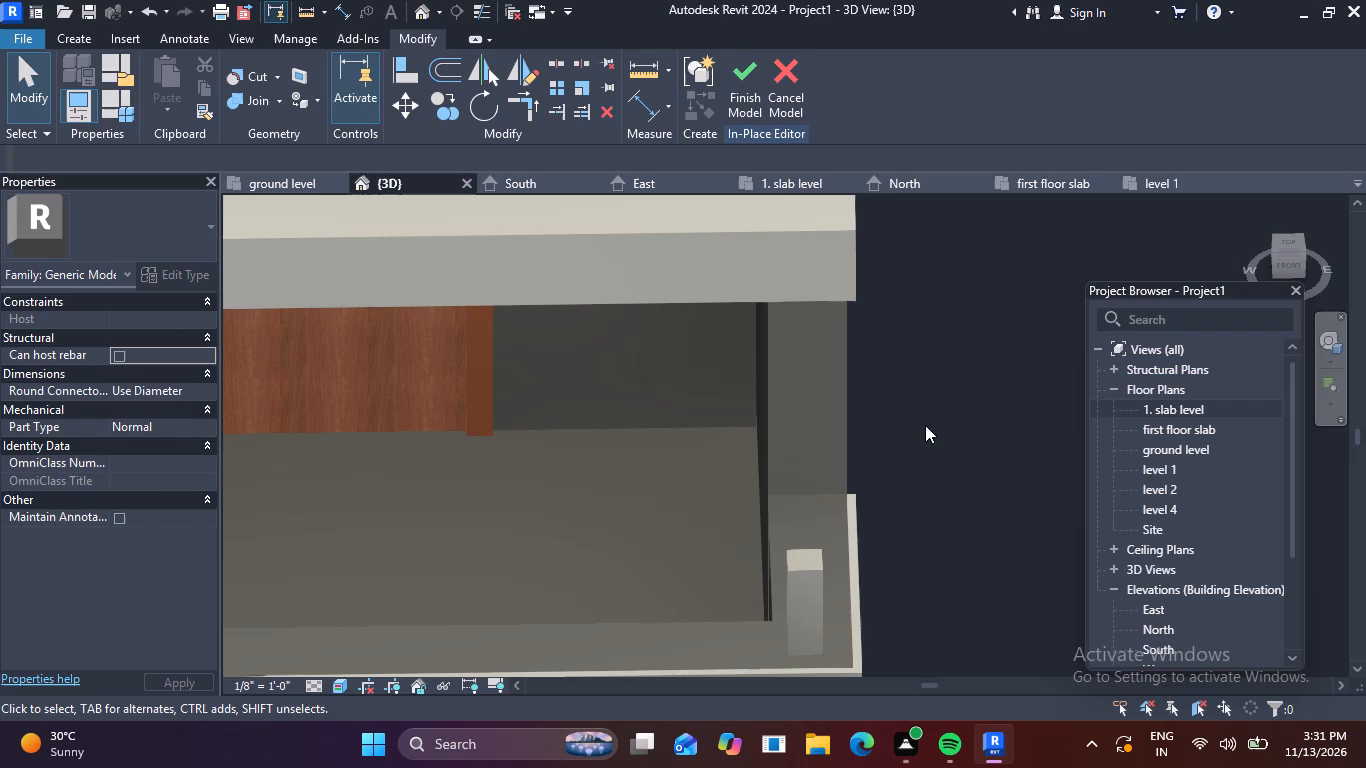
pyautogui.keyDown('shift'); pyautogui.moveTo(925, 425); pyautogui.dragTo(944, 227, button='middle'); pyautogui.keyUp('shift')
pyautogui.scroll(-4, 909, 284)
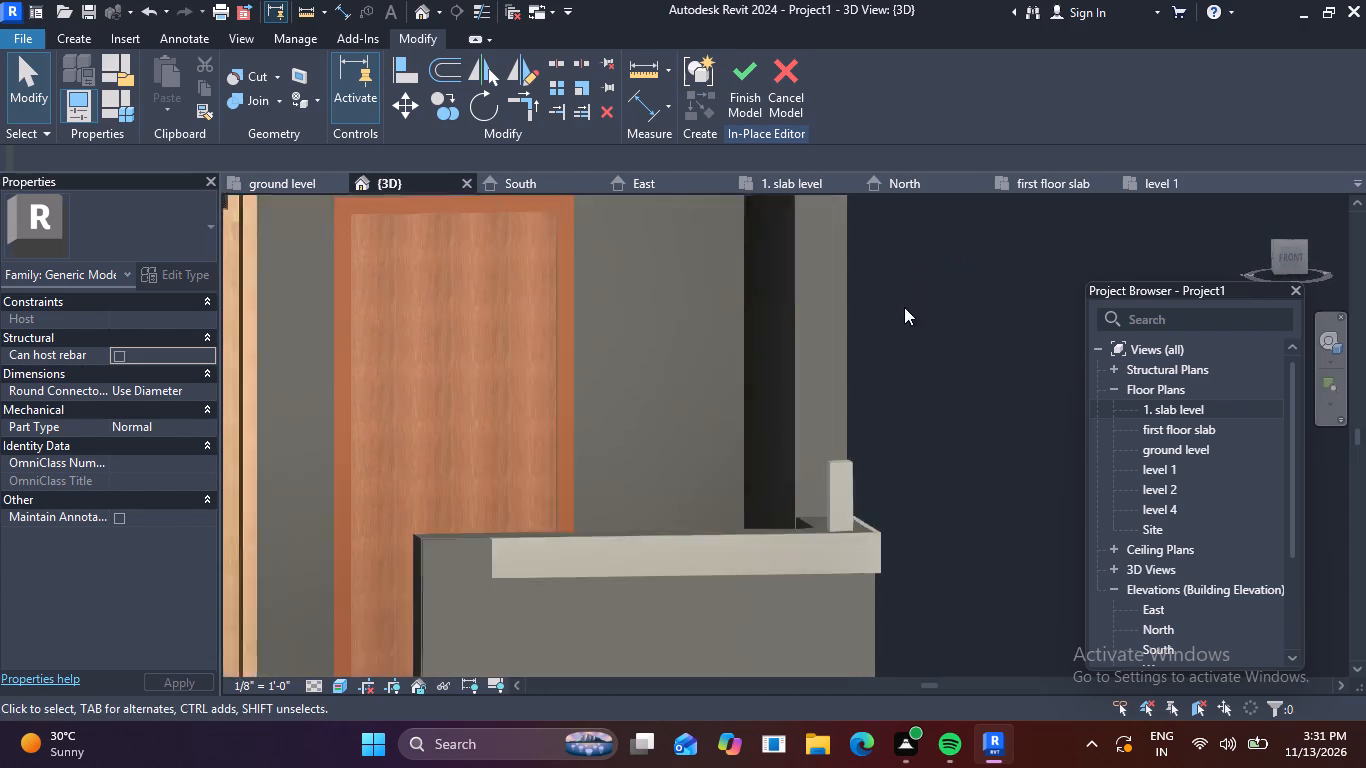
pyautogui.moveTo(904, 312); pyautogui.dragTo(911, 337, button='middle')
pyautogui.keyDown('shift'); pyautogui.scroll(1, 897, 467); pyautogui.keyUp('shift')
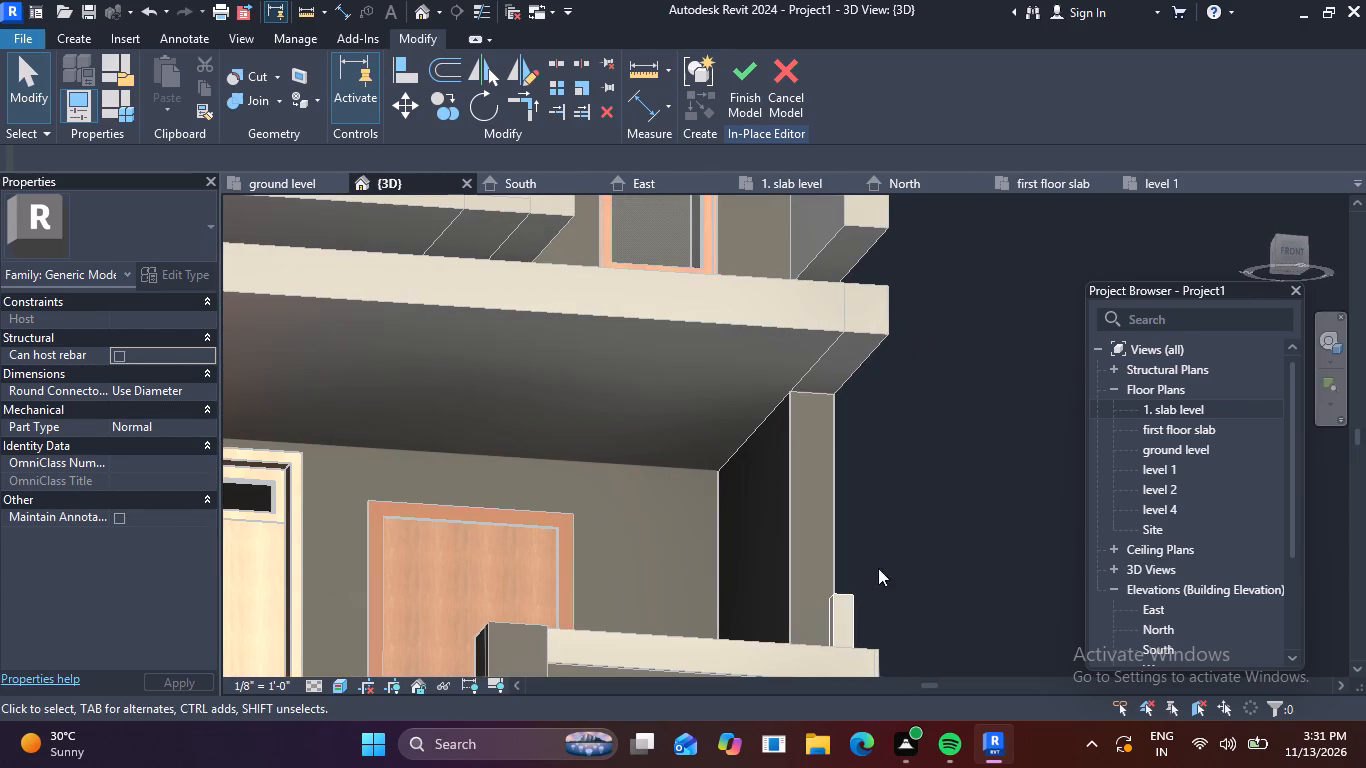
pyautogui.click(837, 596)
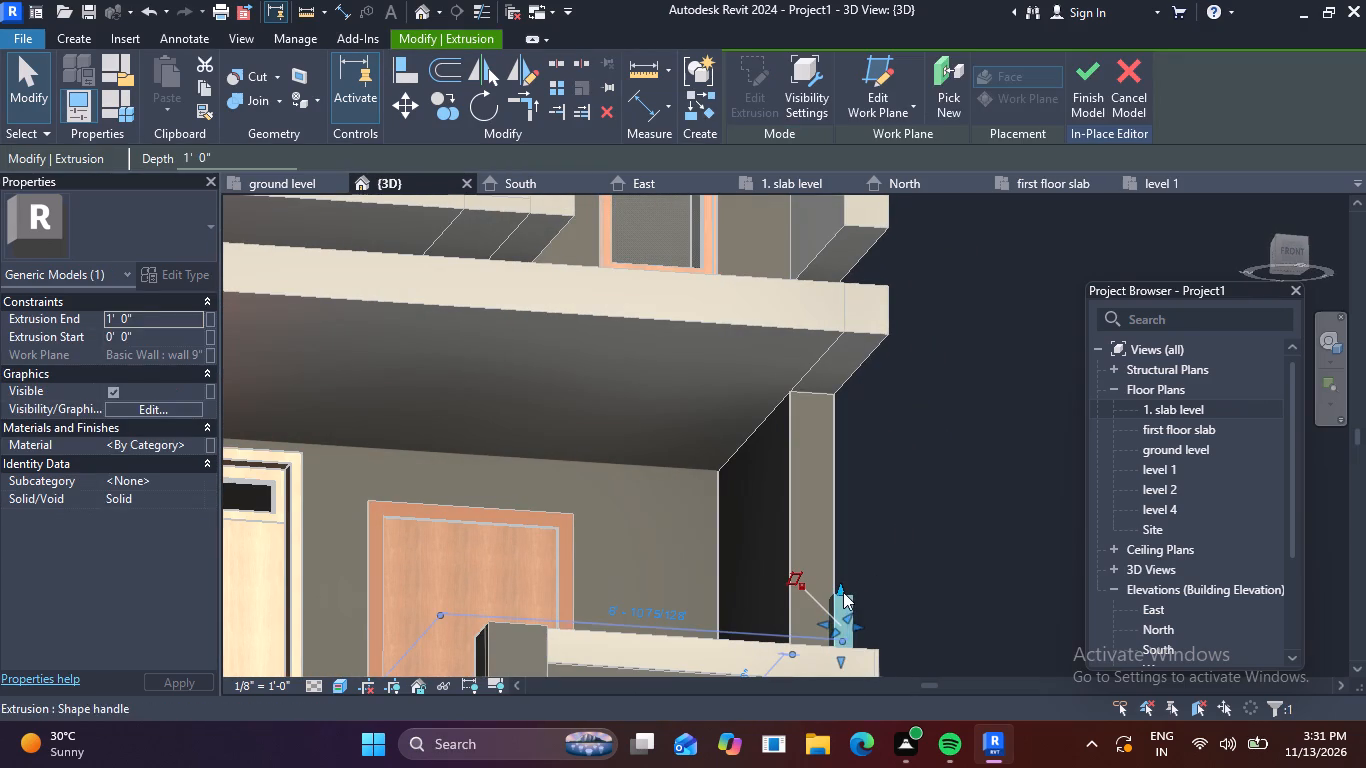
pyautogui.moveTo(843, 592); pyautogui.dragTo(858, 336)
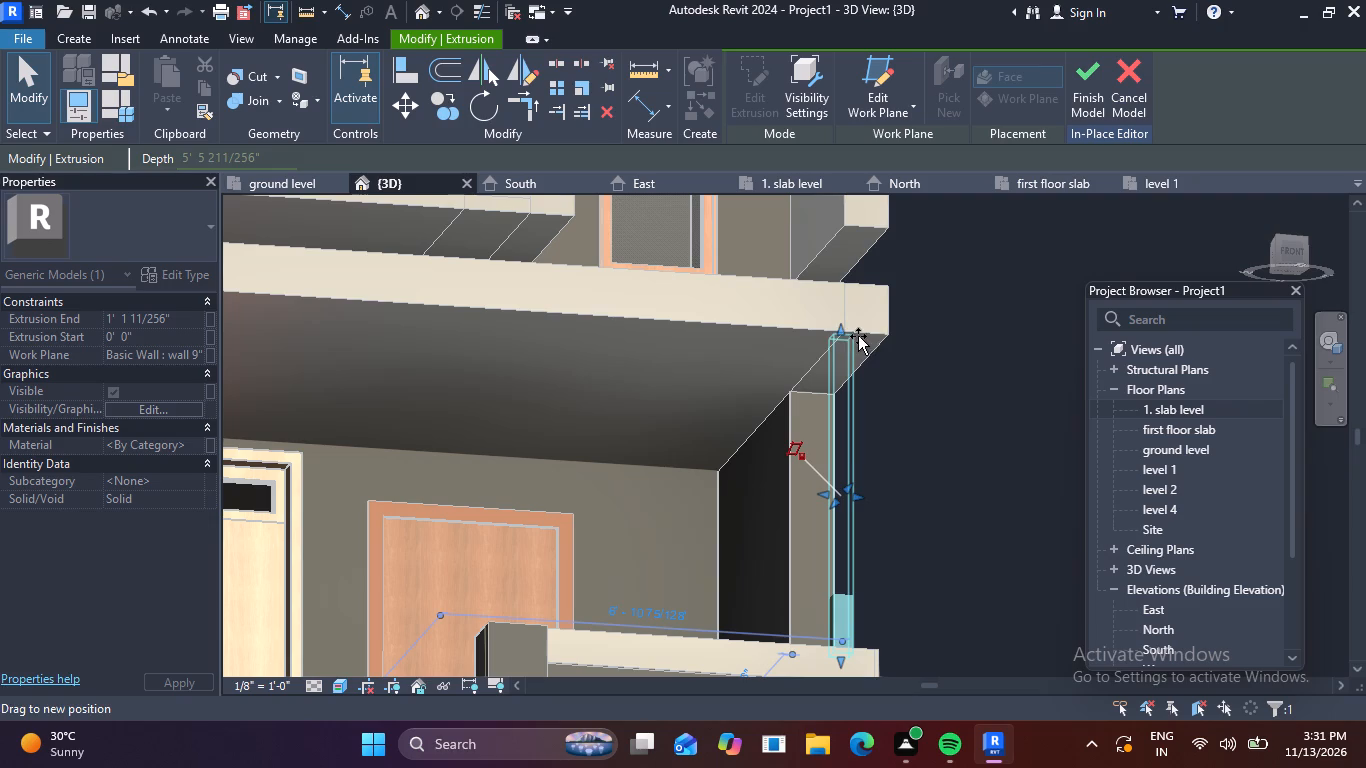
pyautogui.moveTo(858, 336); pyautogui.dragTo(873, 360)
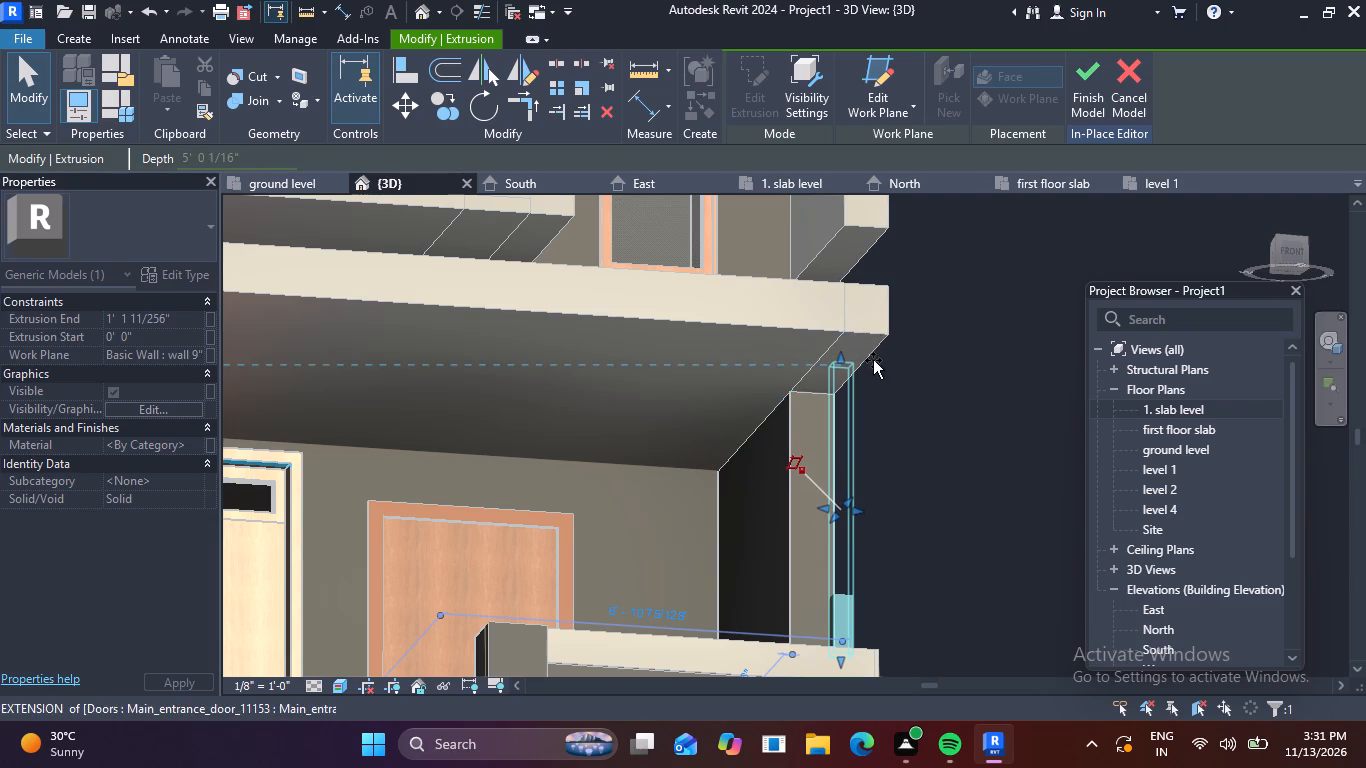
pyautogui.moveTo(873, 360); pyautogui.dragTo(875, 352)
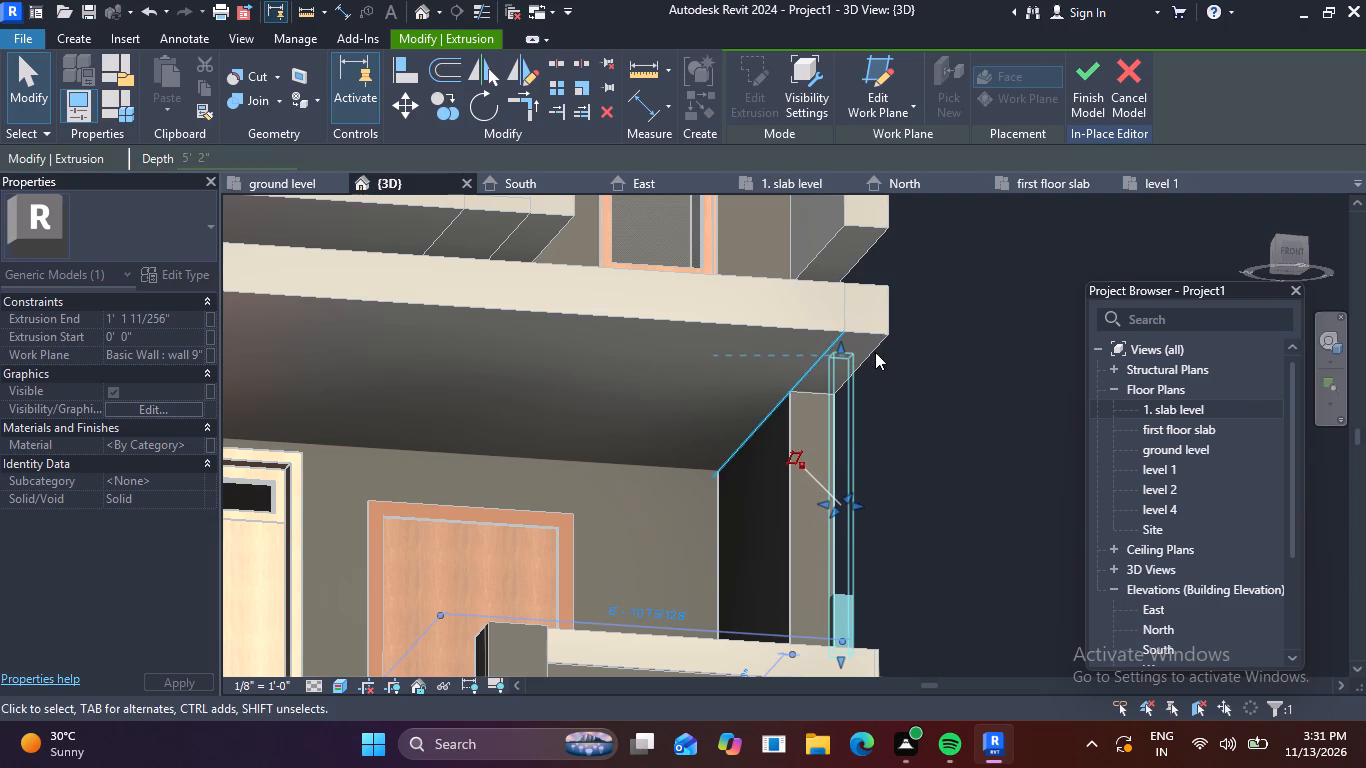
pyautogui.press('Escape')
# Examine the post between the parapet wall and the slab from below, the side and above.
pyautogui.scroll(-5, 896, 407)
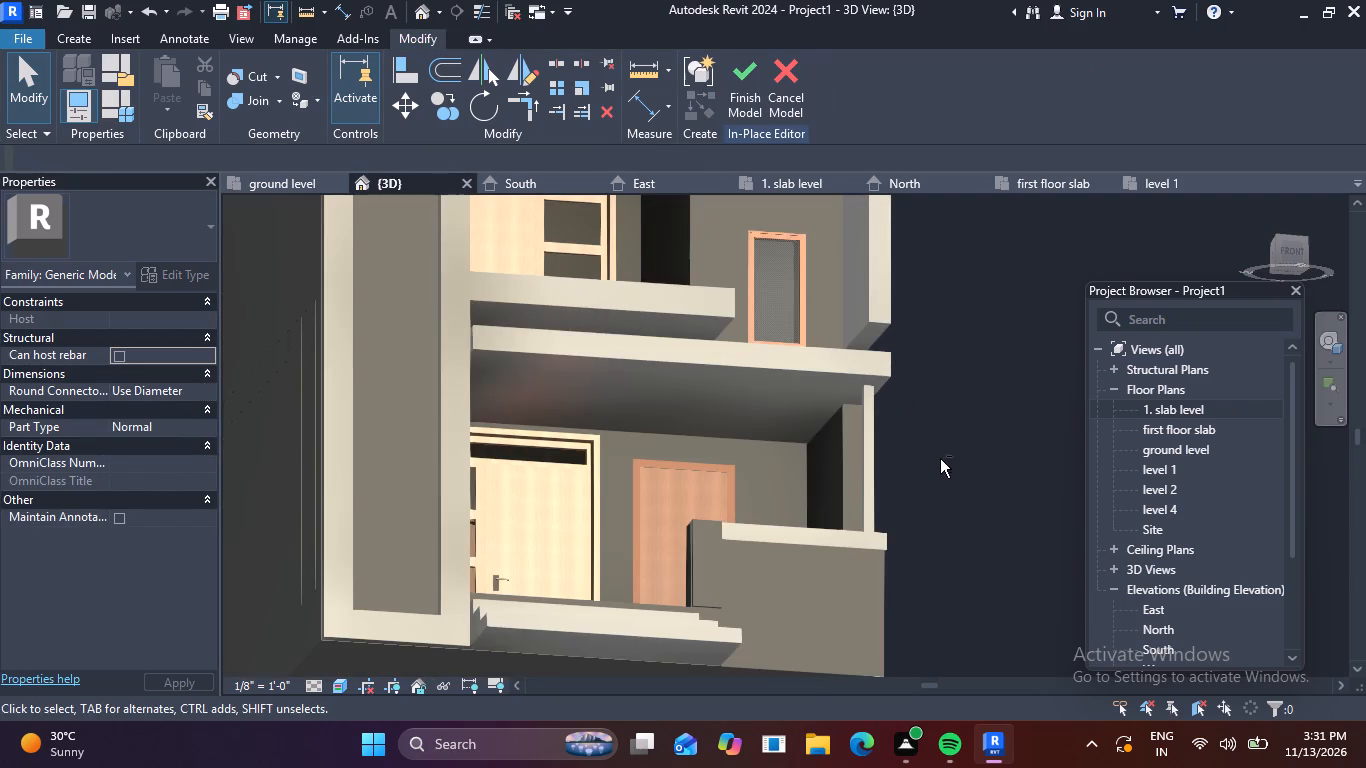
pyautogui.keyDown('shift'); pyautogui.moveTo(940, 460); pyautogui.dragTo(820, 514, button='middle'); pyautogui.keyUp('shift')
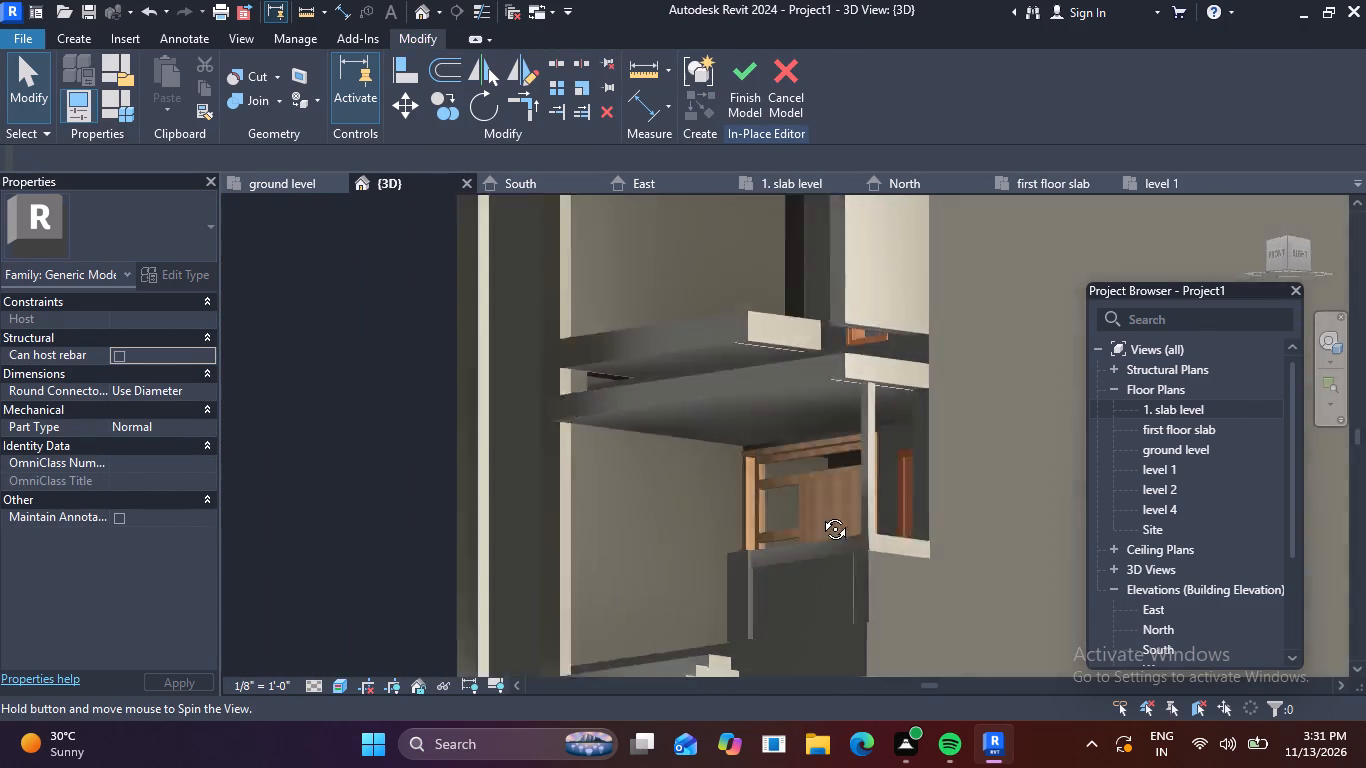
pyautogui.keyDown('shift'); pyautogui.moveTo(820, 514); pyautogui.dragTo(930, 710, button='middle'); pyautogui.keyUp('shift')
pyautogui.scroll(1, 907, 688)
pyautogui.keyDown('shift'); pyautogui.moveTo(818, 654); pyautogui.dragTo(875, 665, button='middle'); pyautogui.keyUp('shift')
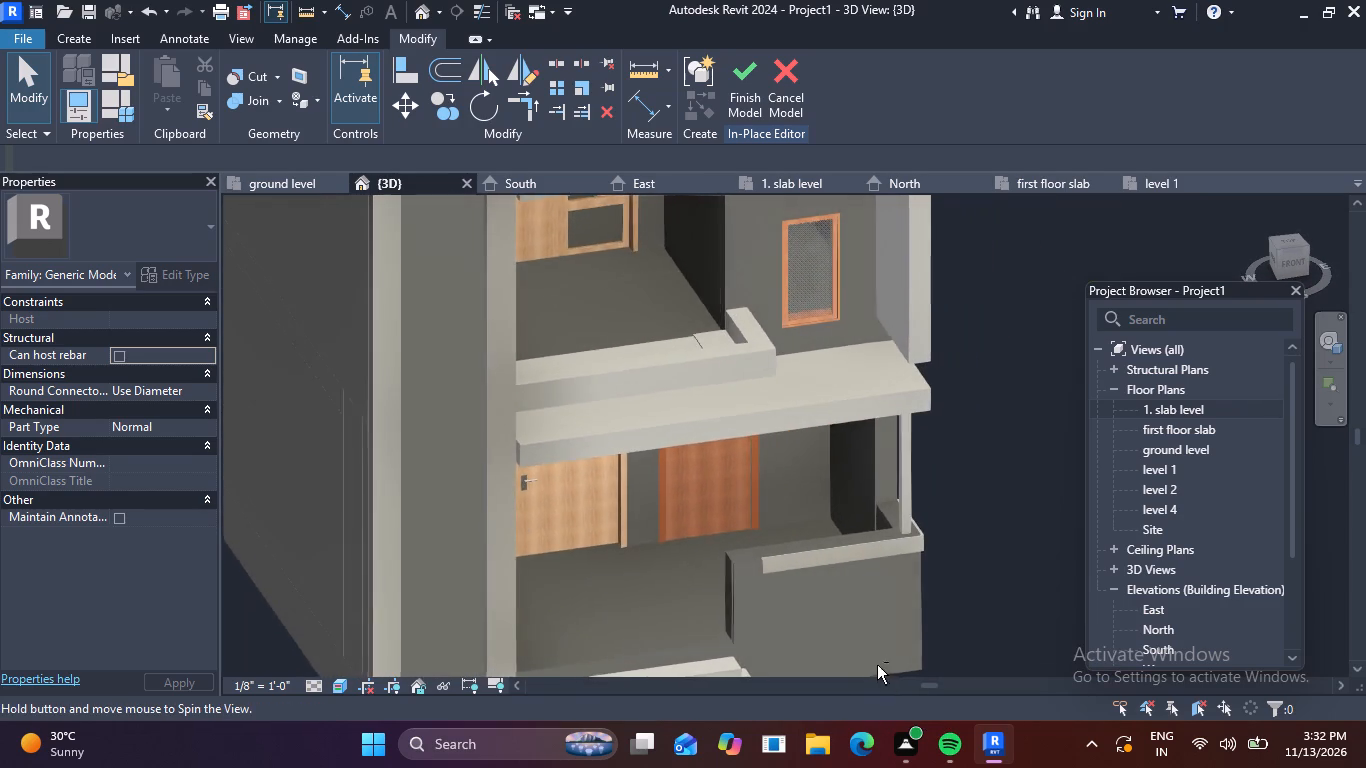
# Examine the front facade, the post and the first-floor balcony from the front and from the side.
pyautogui.scroll(-3, 905, 620)
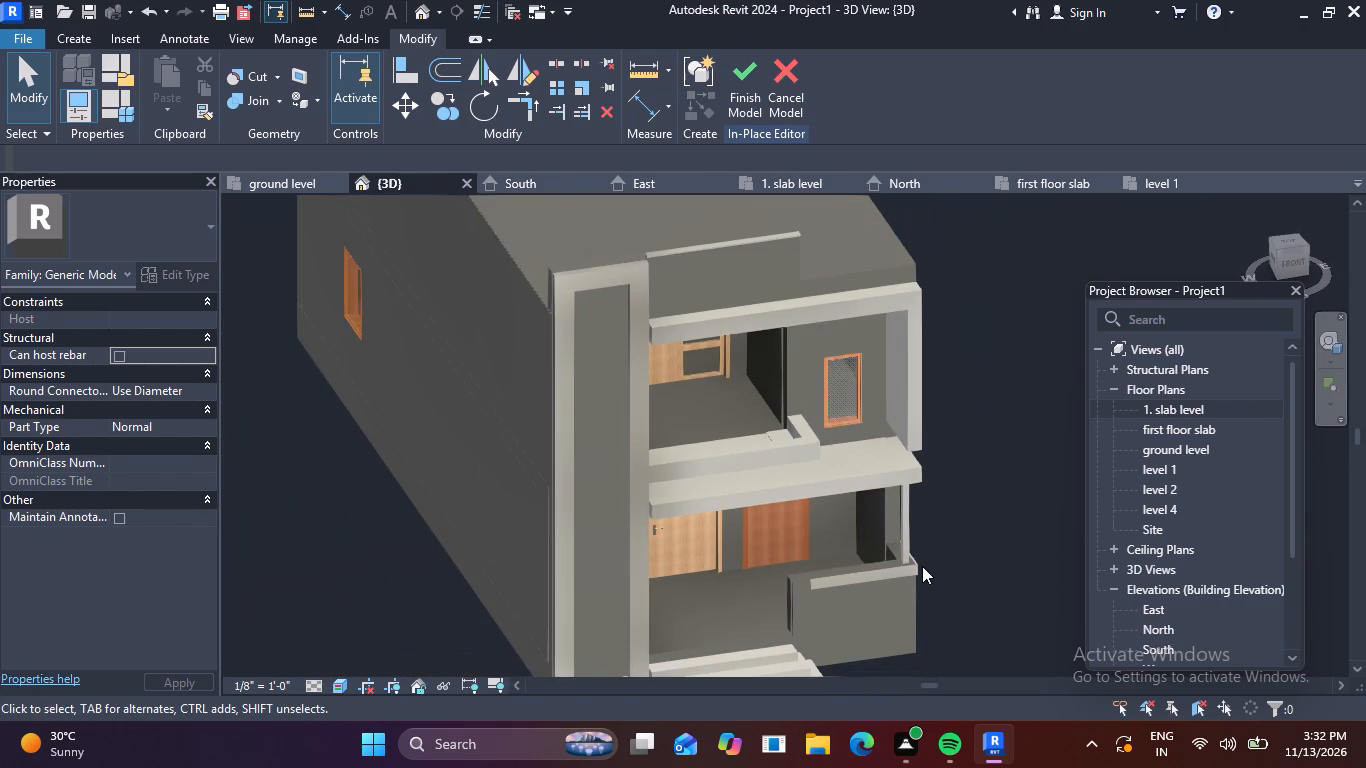
pyautogui.keyDown('shift'); pyautogui.moveTo(623, 478); pyautogui.dragTo(592, 479, button='middle'); pyautogui.keyUp('shift')
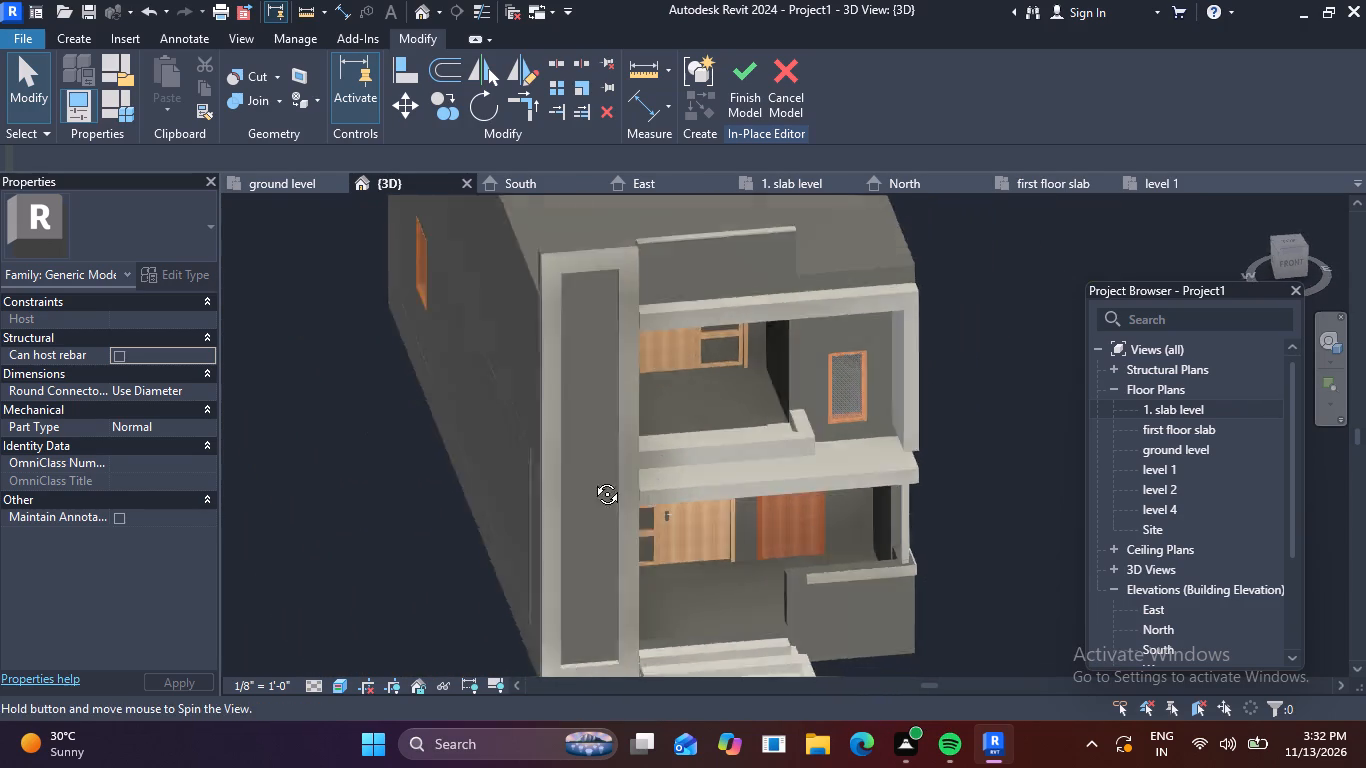
pyautogui.keyDown('shift'); pyautogui.moveTo(592, 479); pyautogui.dragTo(468, 456, button='middle'); pyautogui.keyUp('shift')
pyautogui.moveTo(684, 406); pyautogui.dragTo(497, 474, button='middle')
pyautogui.scroll(1, 495, 473)
pyautogui.keyDown('shift'); pyautogui.moveTo(578, 384); pyautogui.dragTo(496, 390, button='middle'); pyautogui.keyUp('shift')
pyautogui.scroll(7, 680, 353)
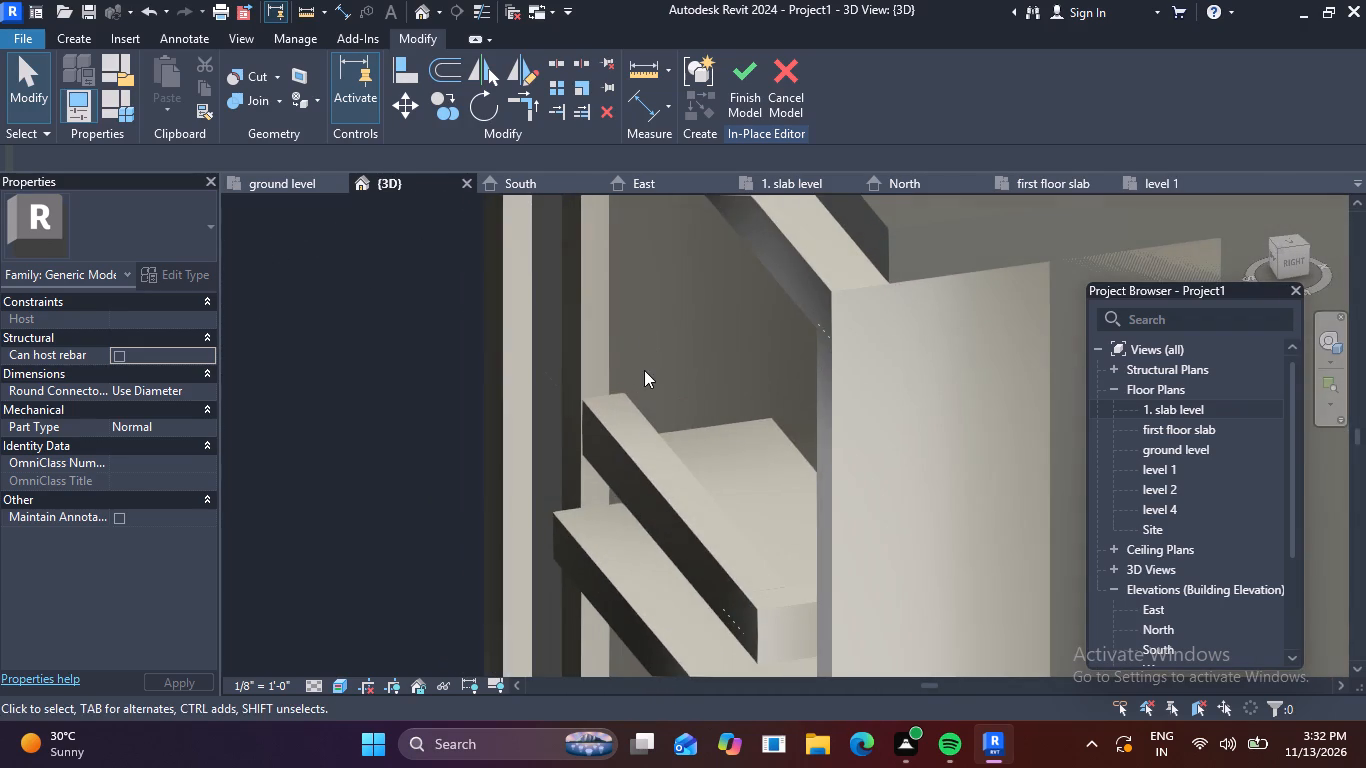
pyautogui.keyDown('shift'); pyautogui.moveTo(646, 371); pyautogui.dragTo(599, 373, button='middle'); pyautogui.keyUp('shift')
pyautogui.keyDown('shift'); pyautogui.moveTo(700, 394); pyautogui.dragTo(718, 404, button='middle'); pyautogui.keyUp('shift')
pyautogui.scroll(1, 718, 404)
pyautogui.scroll(2, 766, 314)
pyautogui.moveTo(765, 305); pyautogui.dragTo(742, 459, button='middle')
pyautogui.scroll(1, 744, 460)
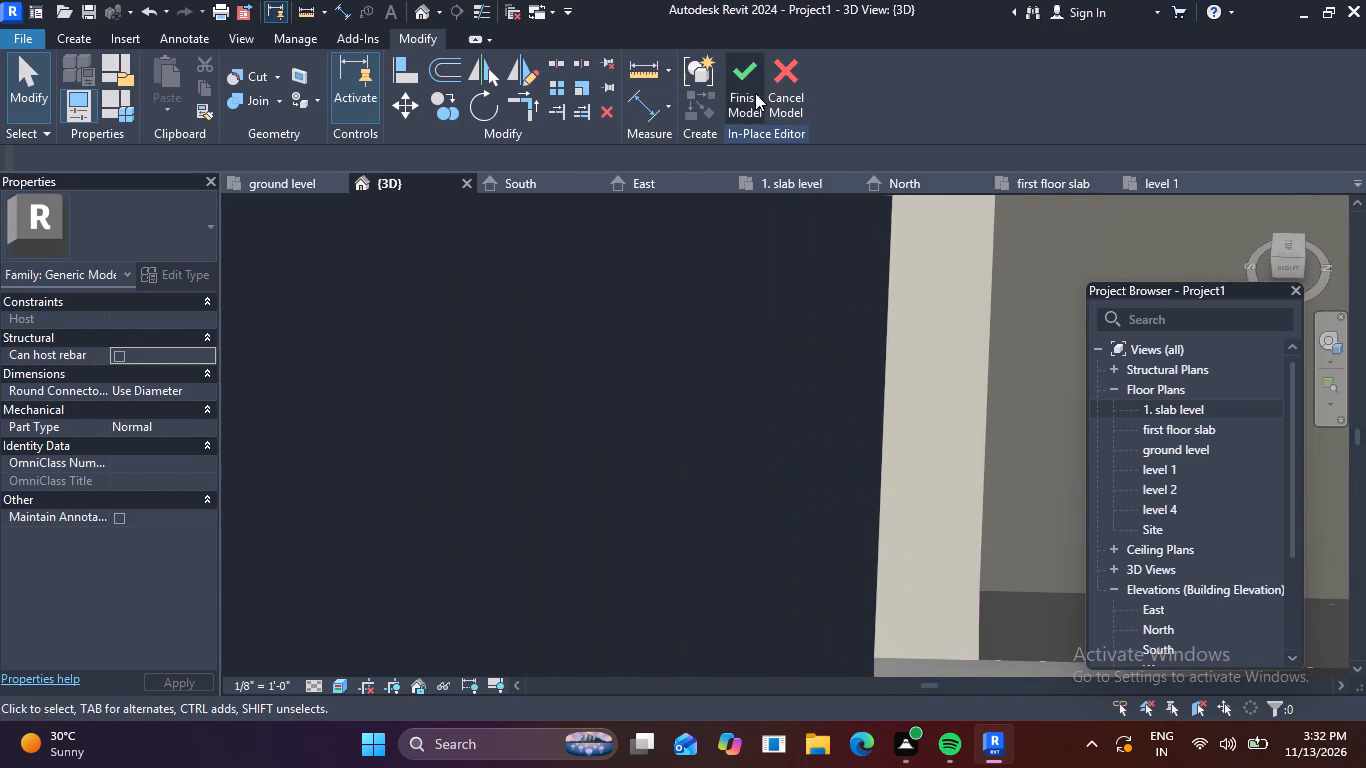
# Finish the in-place model of the post between the parapet wall and the slab.
pyautogui.click(755, 92)
# Start a new in-place component in the Generic Models category.
pyautogui.click(104, 31)
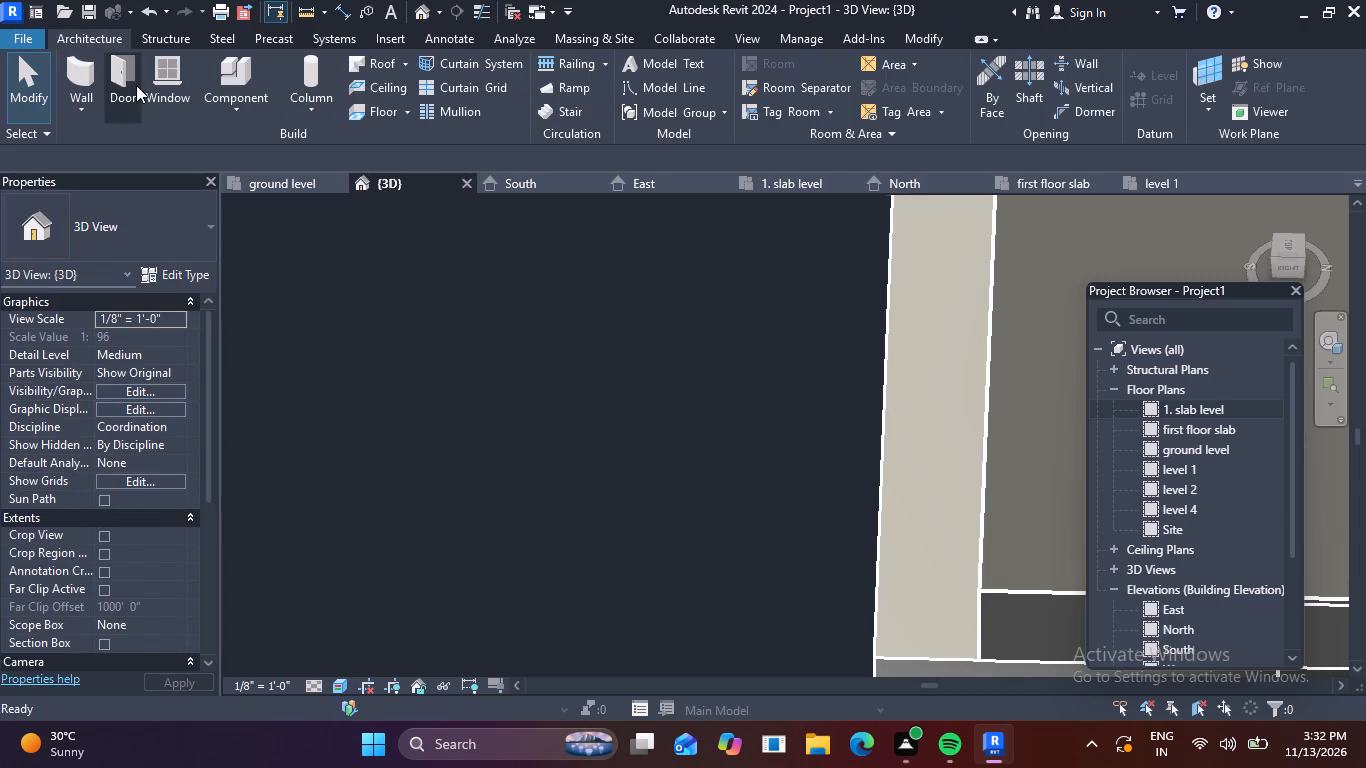
pyautogui.click(242, 103)
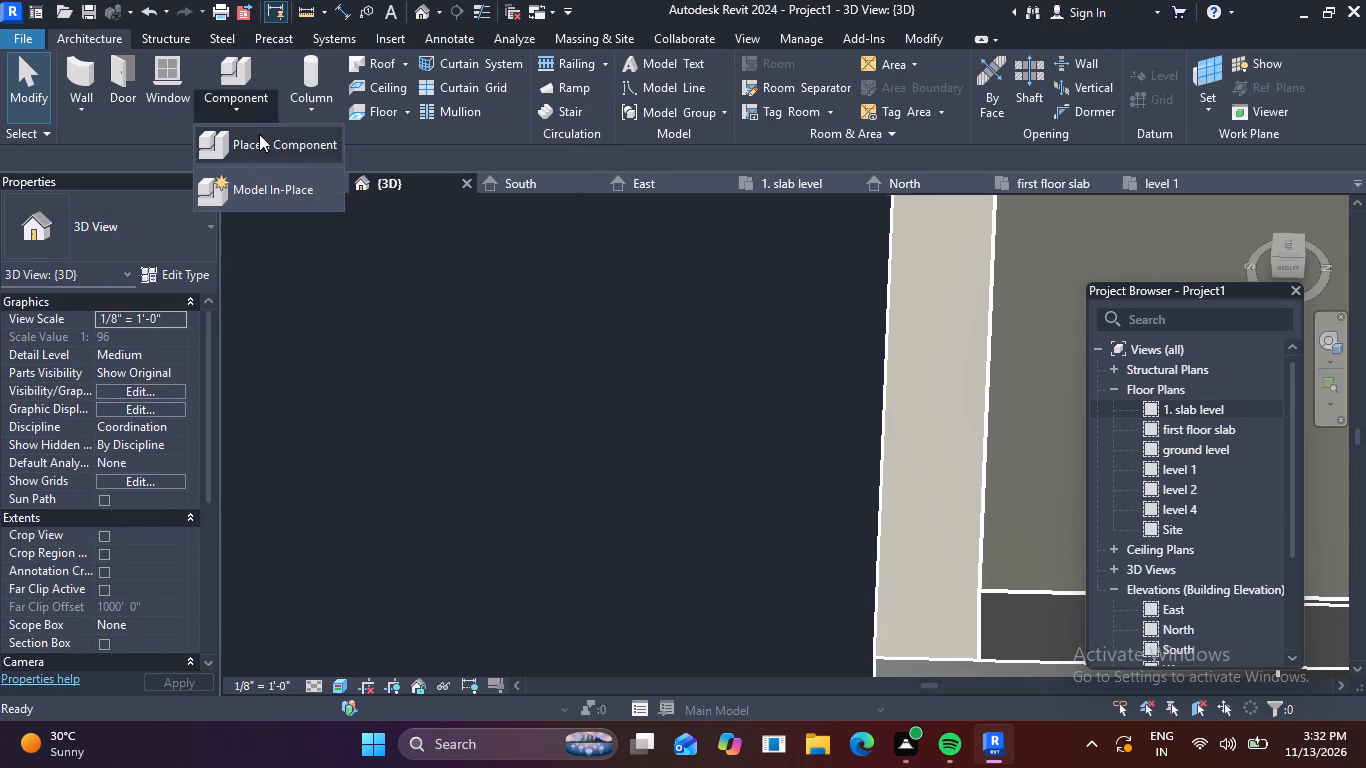
pyautogui.click(274, 180)
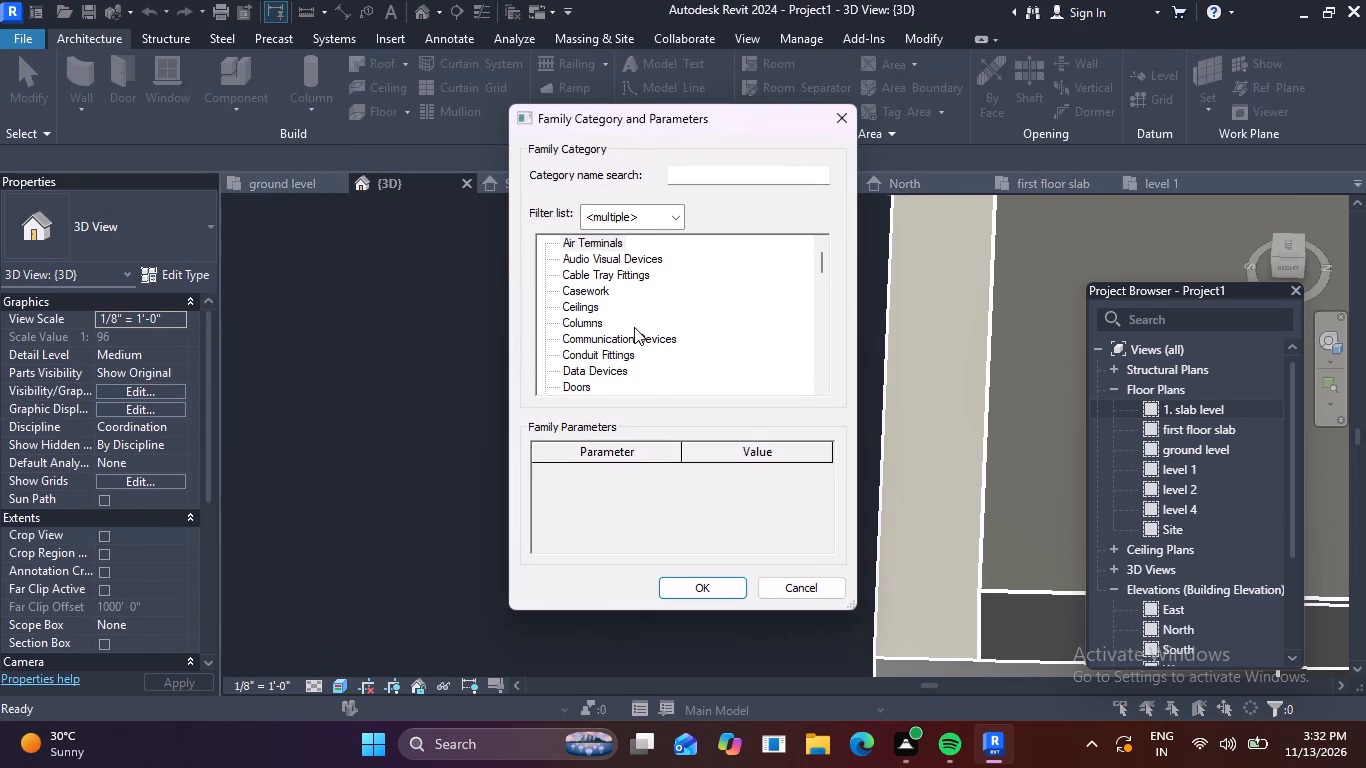
pyautogui.scroll(-16, 634, 327)
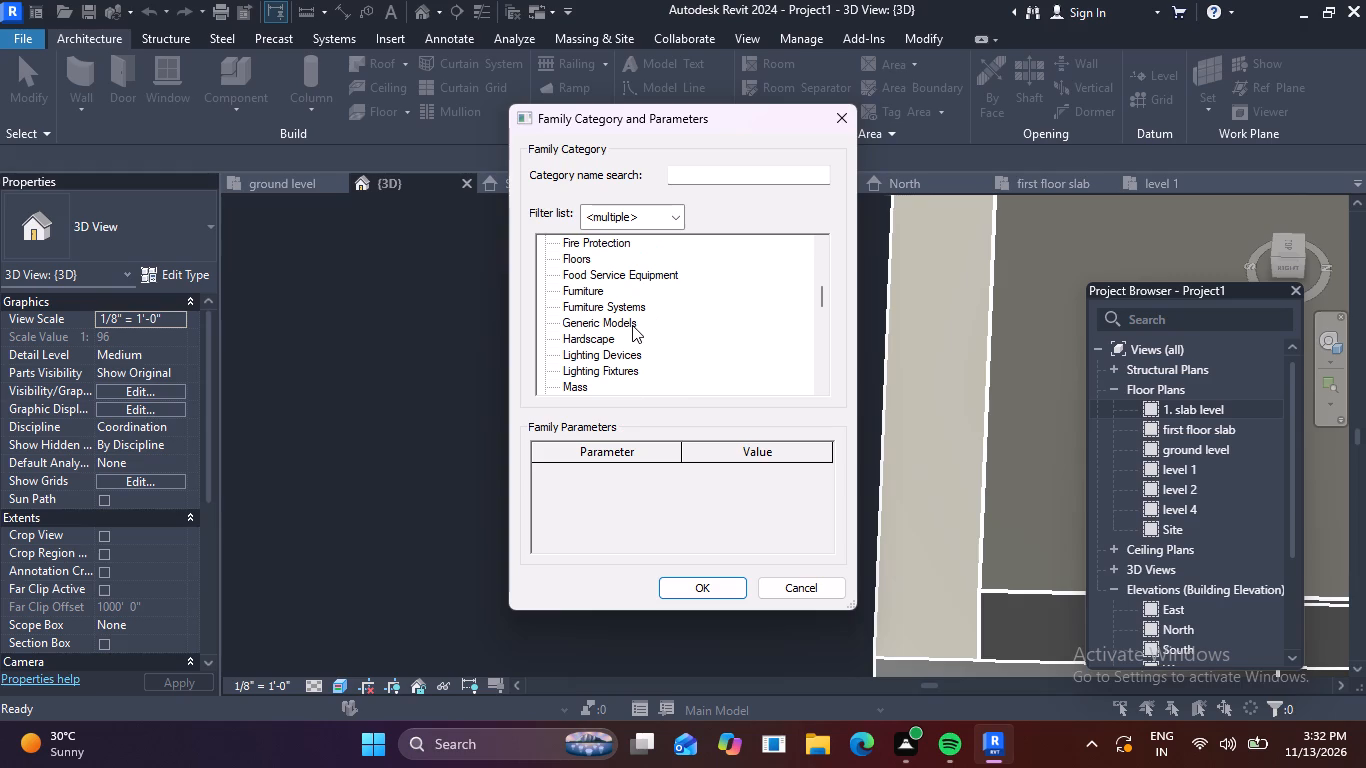
pyautogui.click(593, 318)
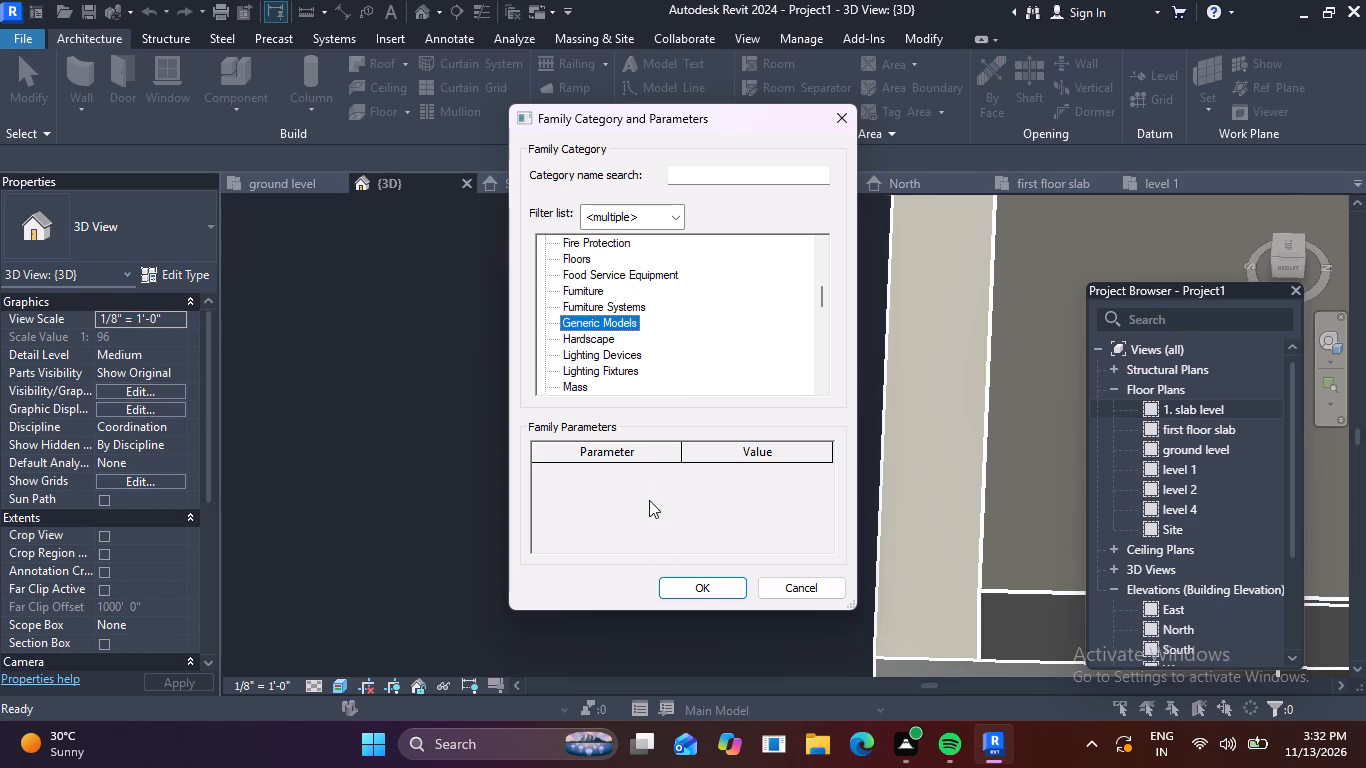
pyautogui.click(699, 587)
pyautogui.click(707, 404)
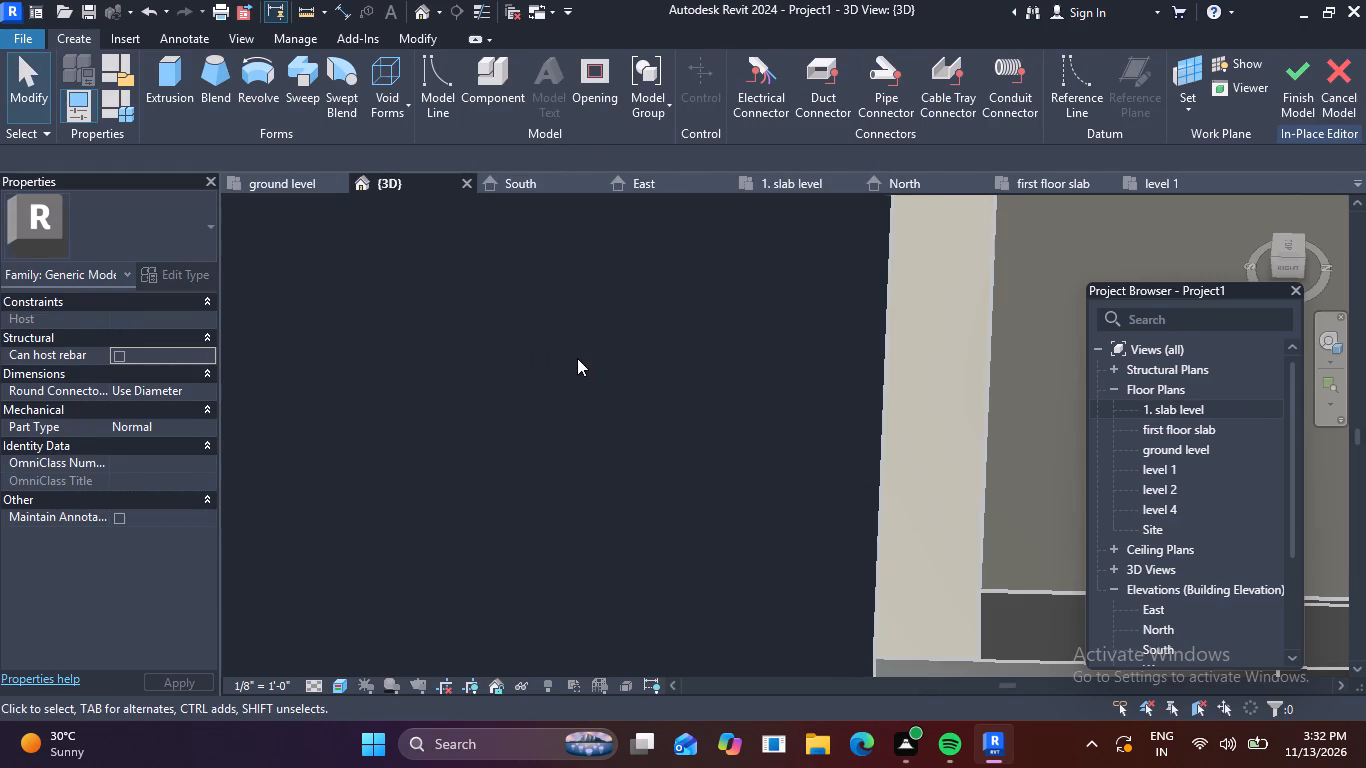
# Begin a solid extrusion and set its work plane to the side fin's inner face beside the first-floor balcony.
pyautogui.keyDown('shift'); pyautogui.moveTo(579, 358); pyautogui.dragTo(632, 374, button='middle'); pyautogui.keyUp('shift')
pyautogui.keyDown('shift'); pyautogui.moveTo(651, 388); pyautogui.dragTo(659, 340, button='middle'); pyautogui.keyUp('shift')
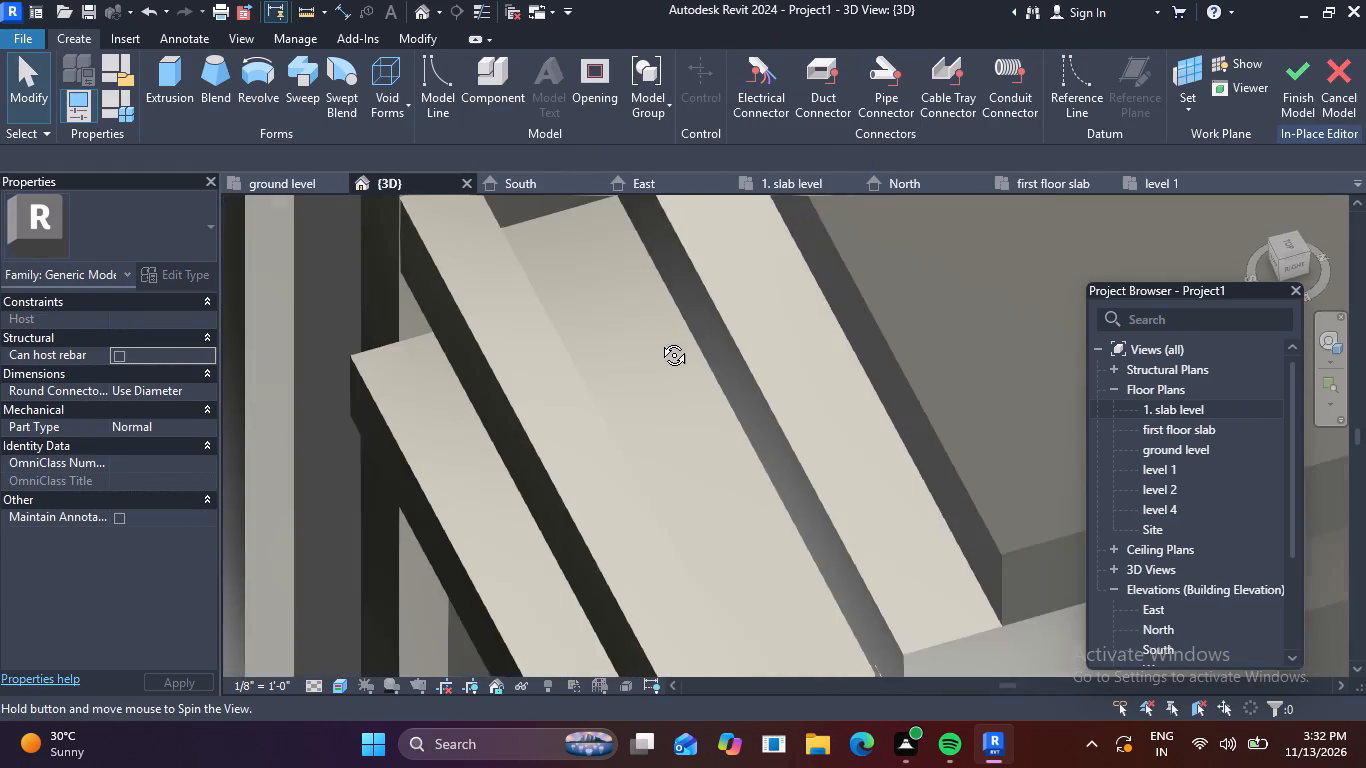
pyautogui.keyDown('shift'); pyautogui.moveTo(659, 340); pyautogui.dragTo(677, 238, button='middle'); pyautogui.keyUp('shift')
pyautogui.moveTo(572, 322); pyautogui.dragTo(753, 562, button='middle')
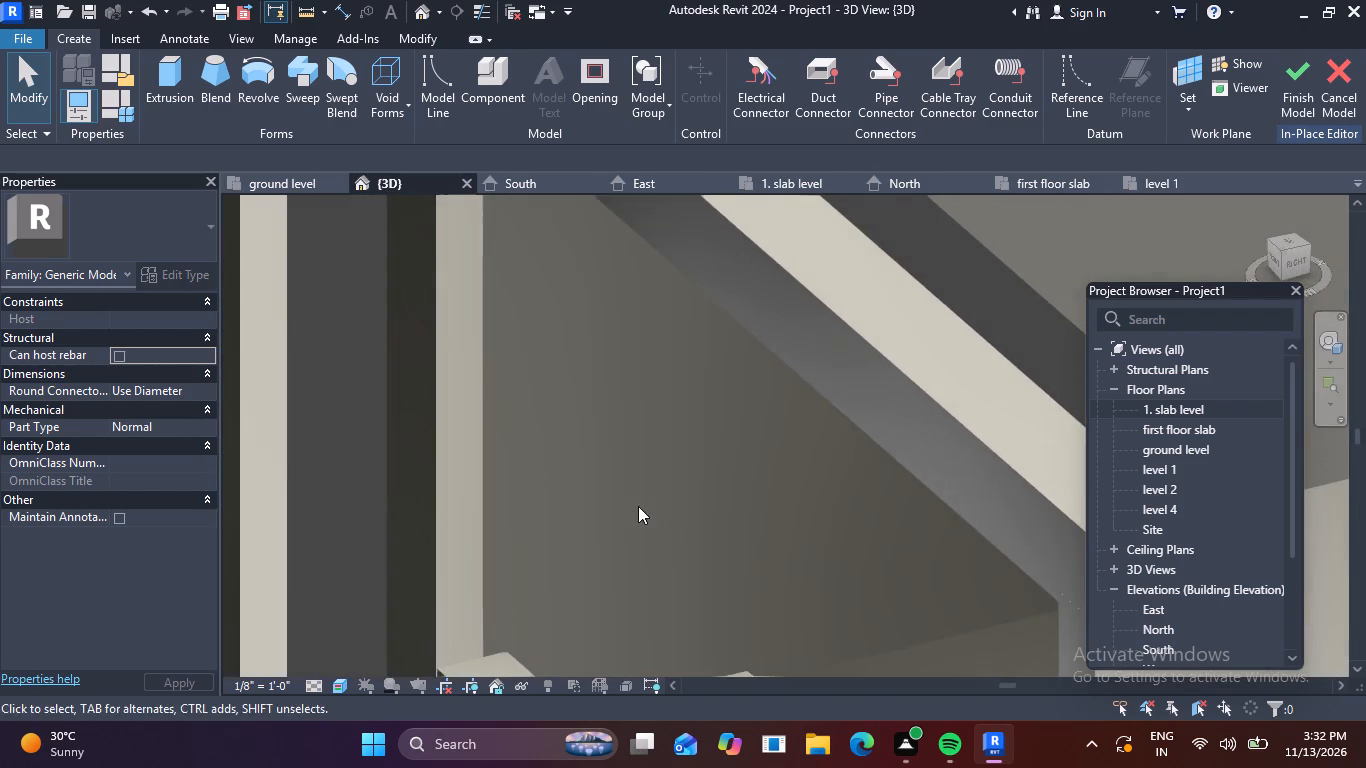
pyautogui.keyDown('shift'); pyautogui.moveTo(633, 486); pyautogui.dragTo(632, 398, button='middle'); pyautogui.keyUp('shift')
pyautogui.scroll(-3, 626, 411)
pyautogui.moveTo(604, 460); pyautogui.dragTo(697, 309, button='middle')
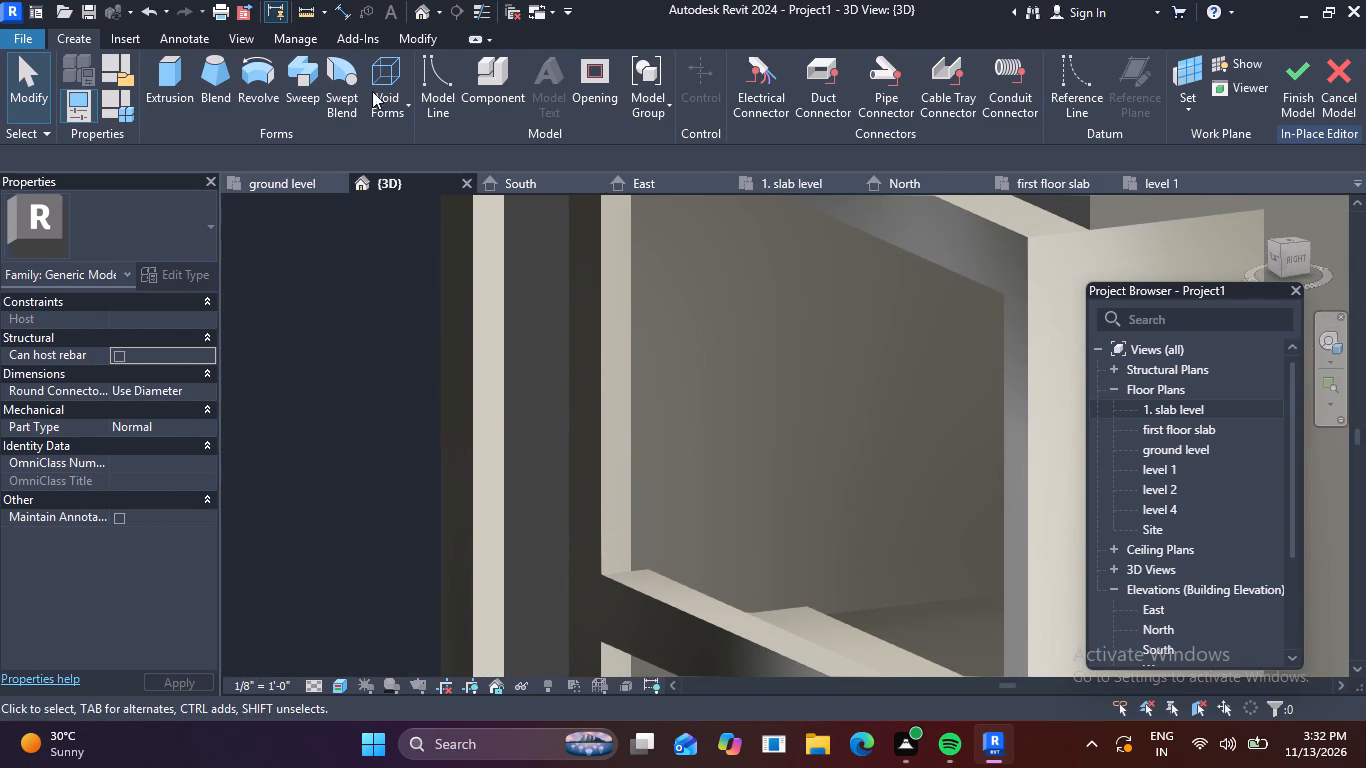
pyautogui.click(173, 80)
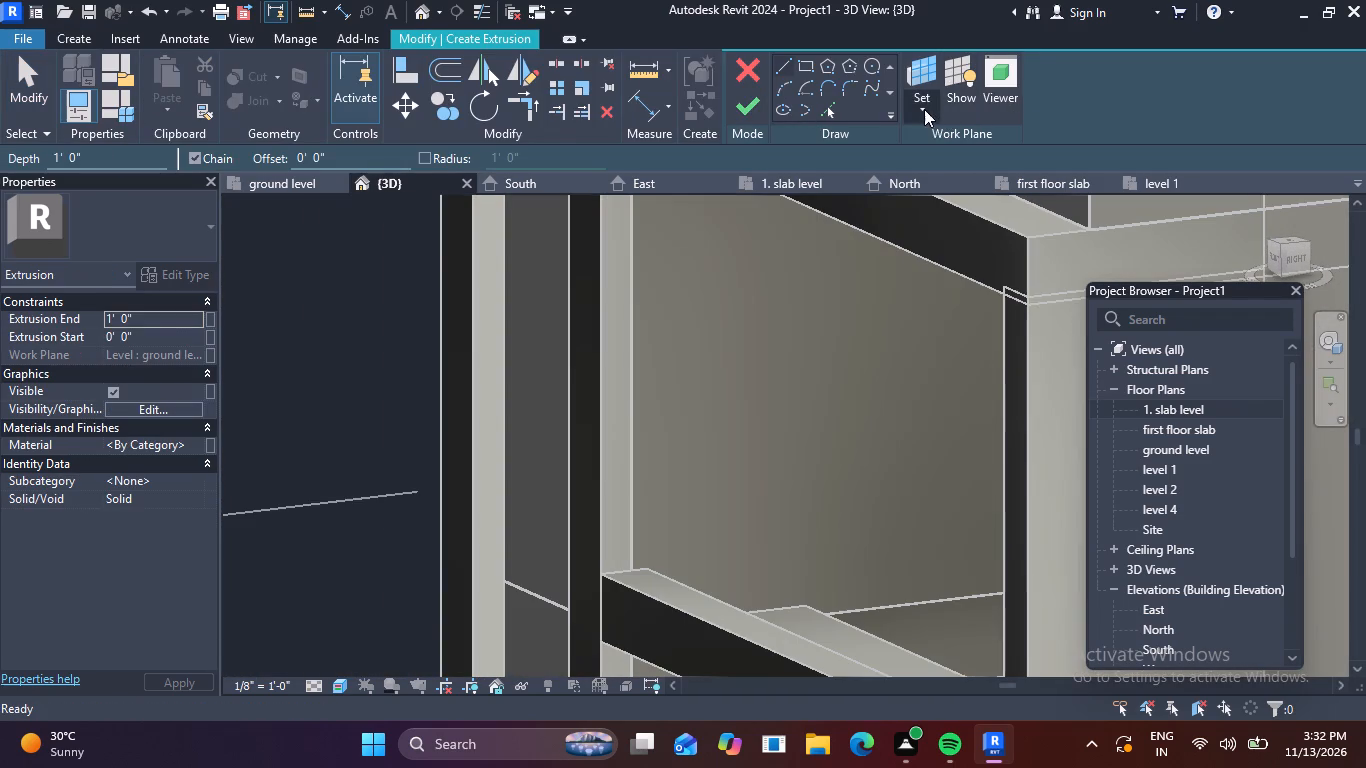
pyautogui.click(924, 109)
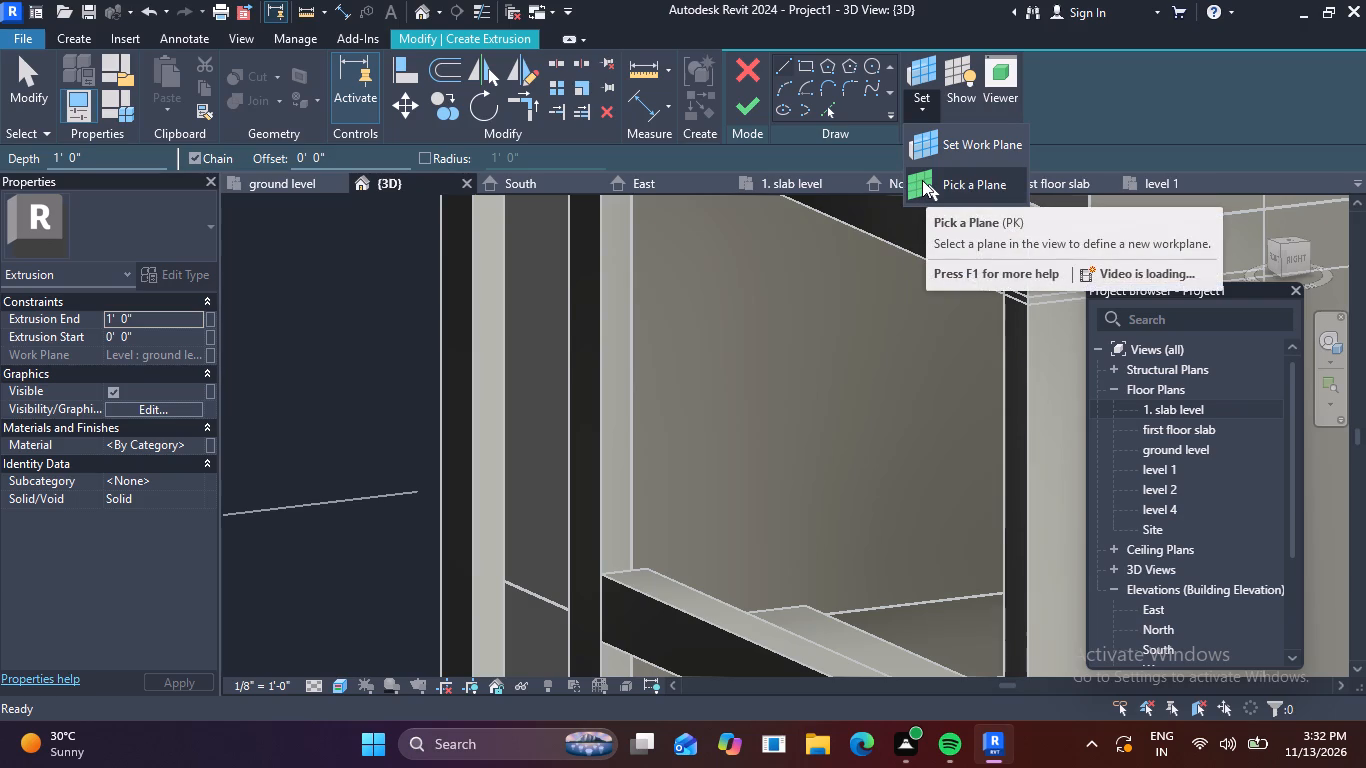
pyautogui.click(922, 180)
pyautogui.click(603, 425)
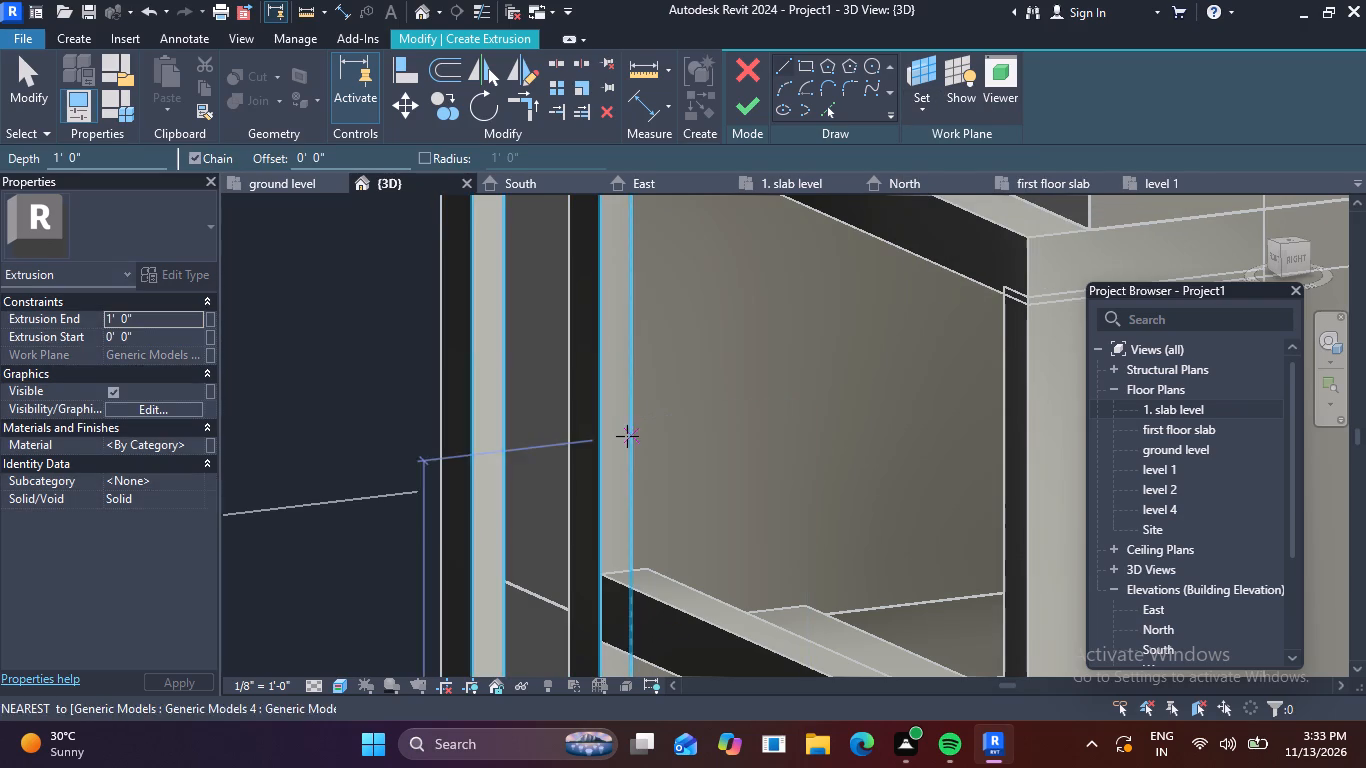
# Extrude a small rectangle 1' 0" deep from the fin's inner face, above the first-floor balcony parapet.
pyautogui.scroll(1, 614, 448)
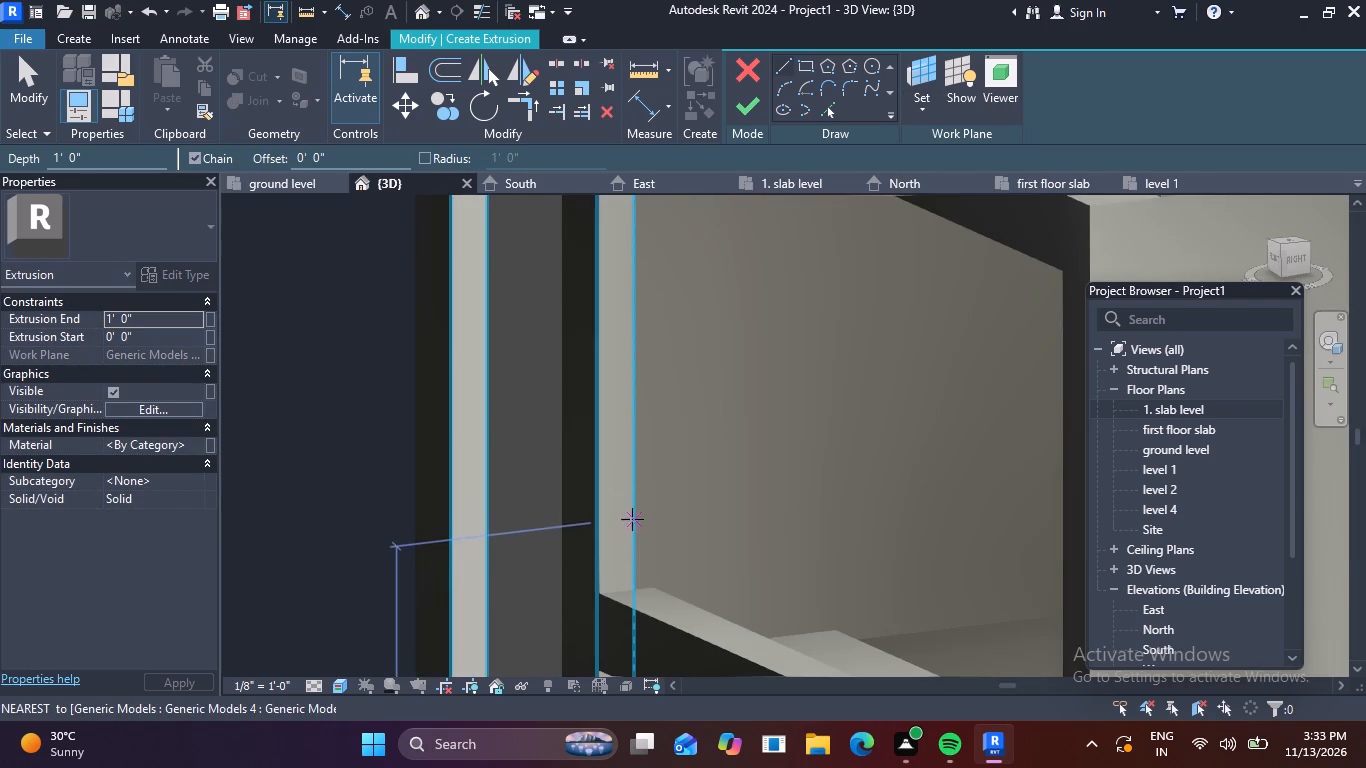
pyautogui.scroll(-2, 628, 504)
pyautogui.moveTo(626, 494); pyautogui.dragTo(657, 316, button='middle')
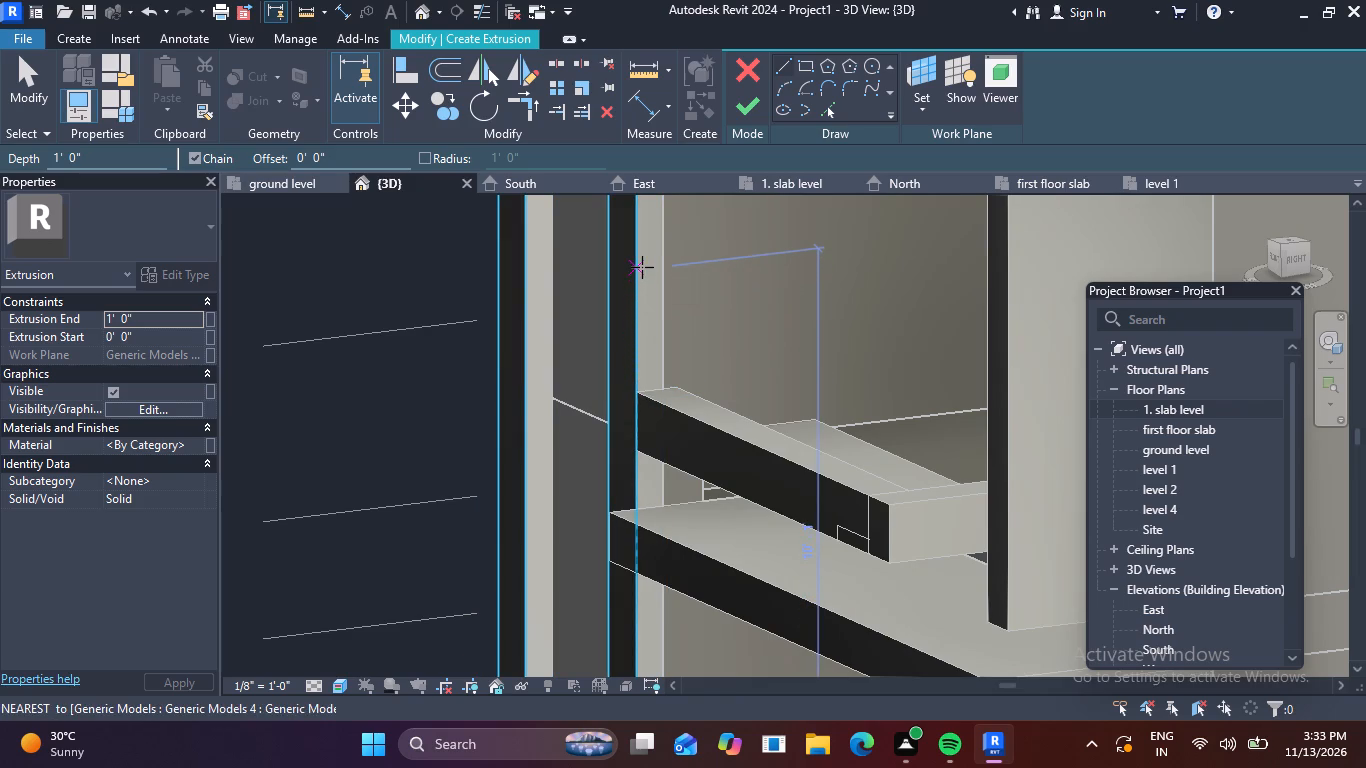
pyautogui.scroll(5, 641, 267)
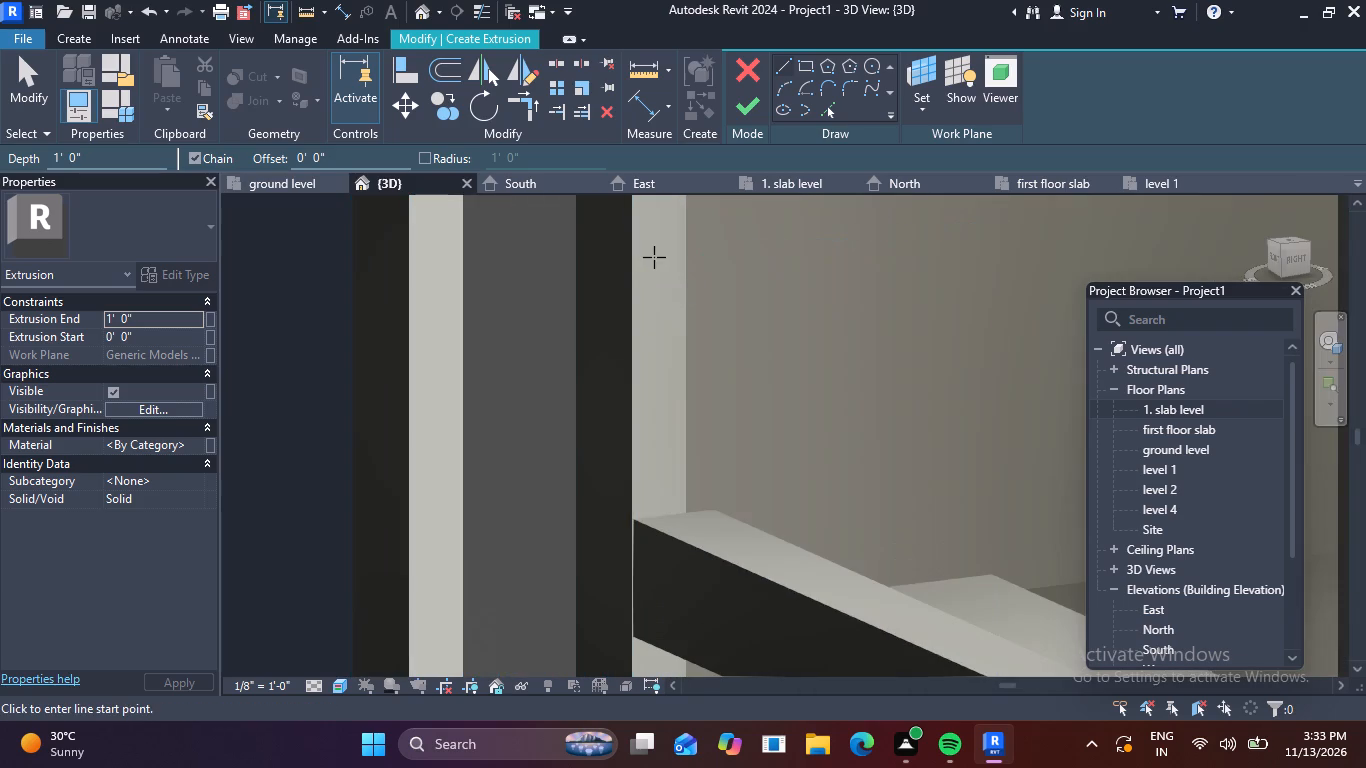
pyautogui.click(805, 73)
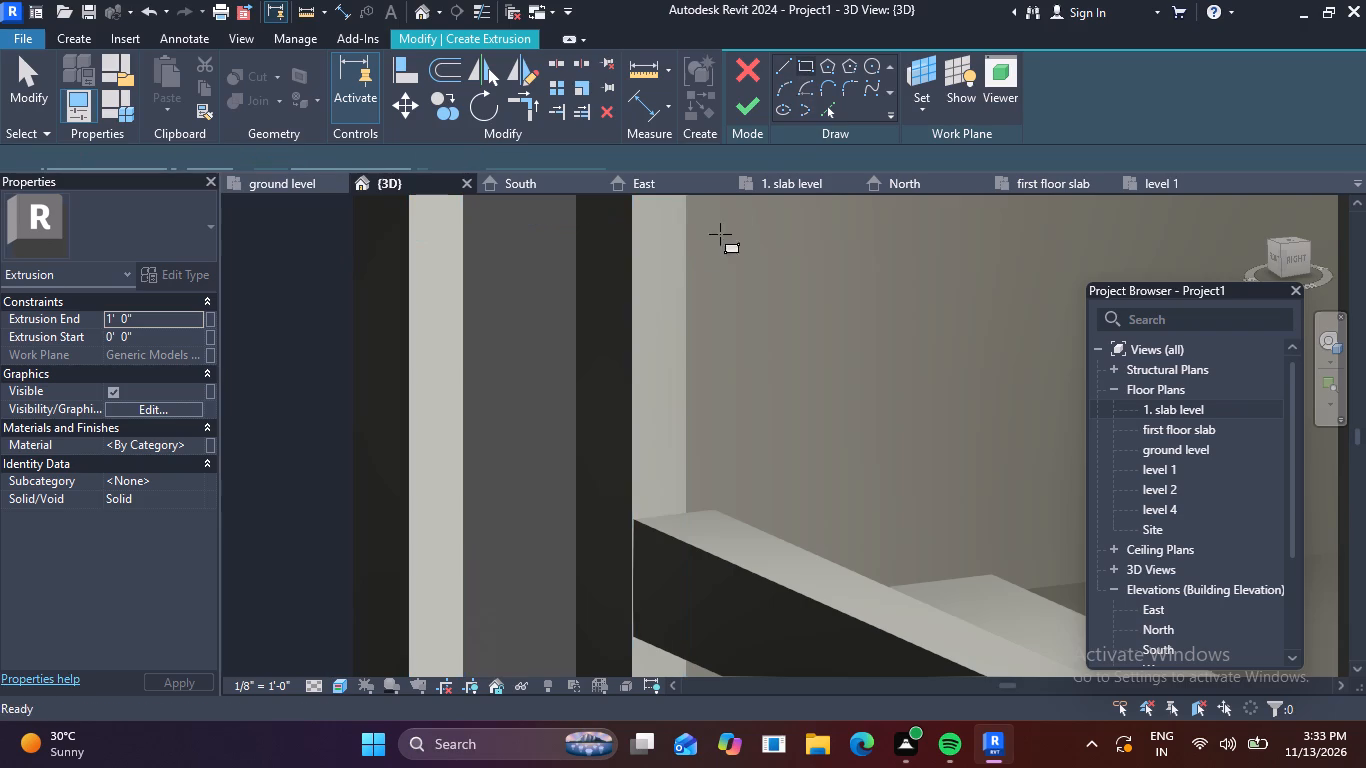
pyautogui.click(648, 281)
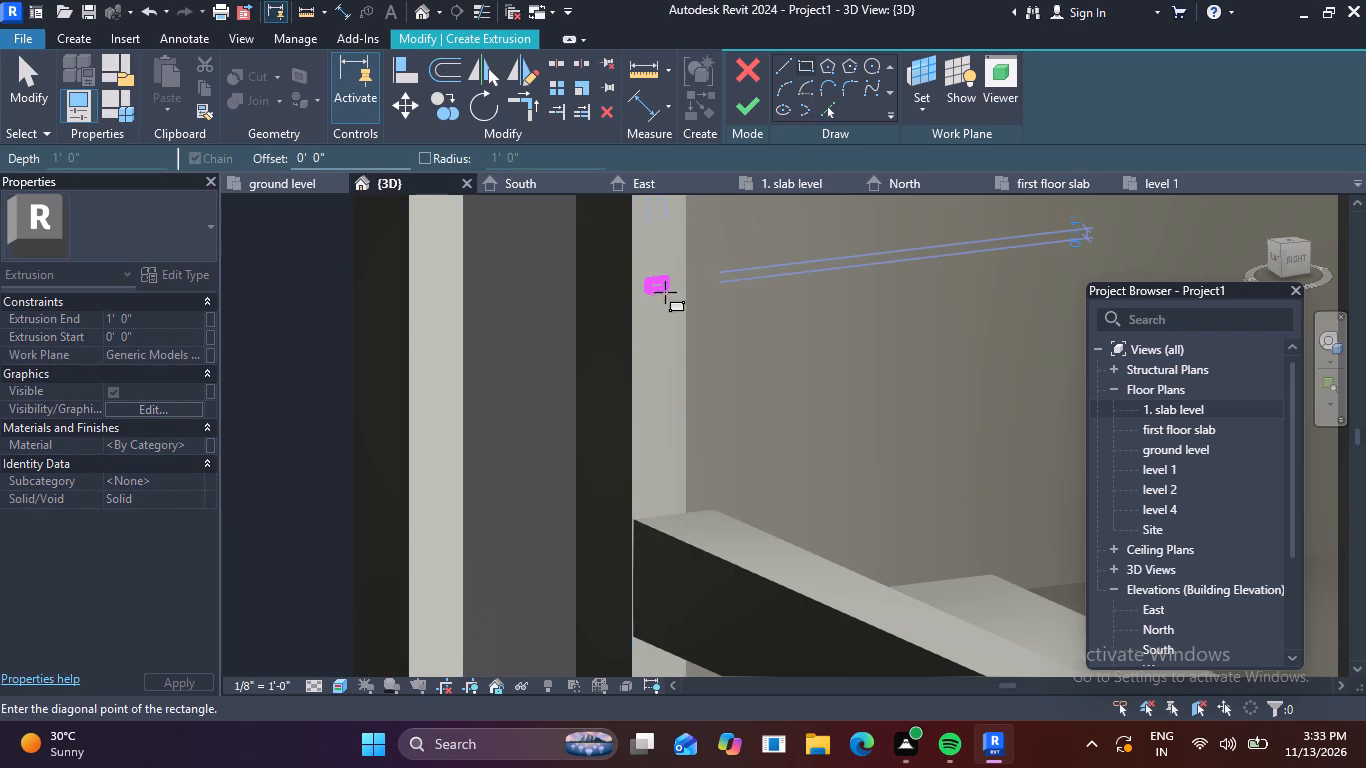
pyautogui.click(668, 297)
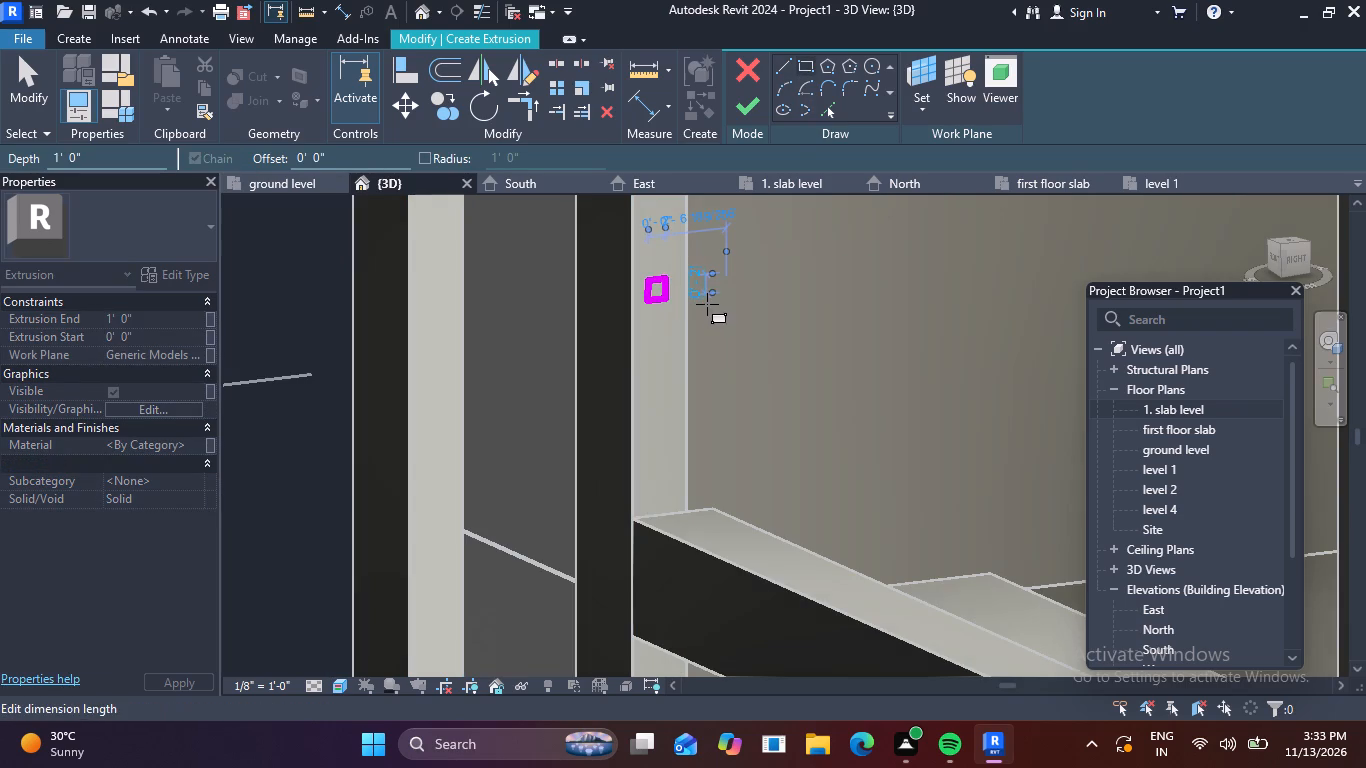
pyautogui.click(752, 113)
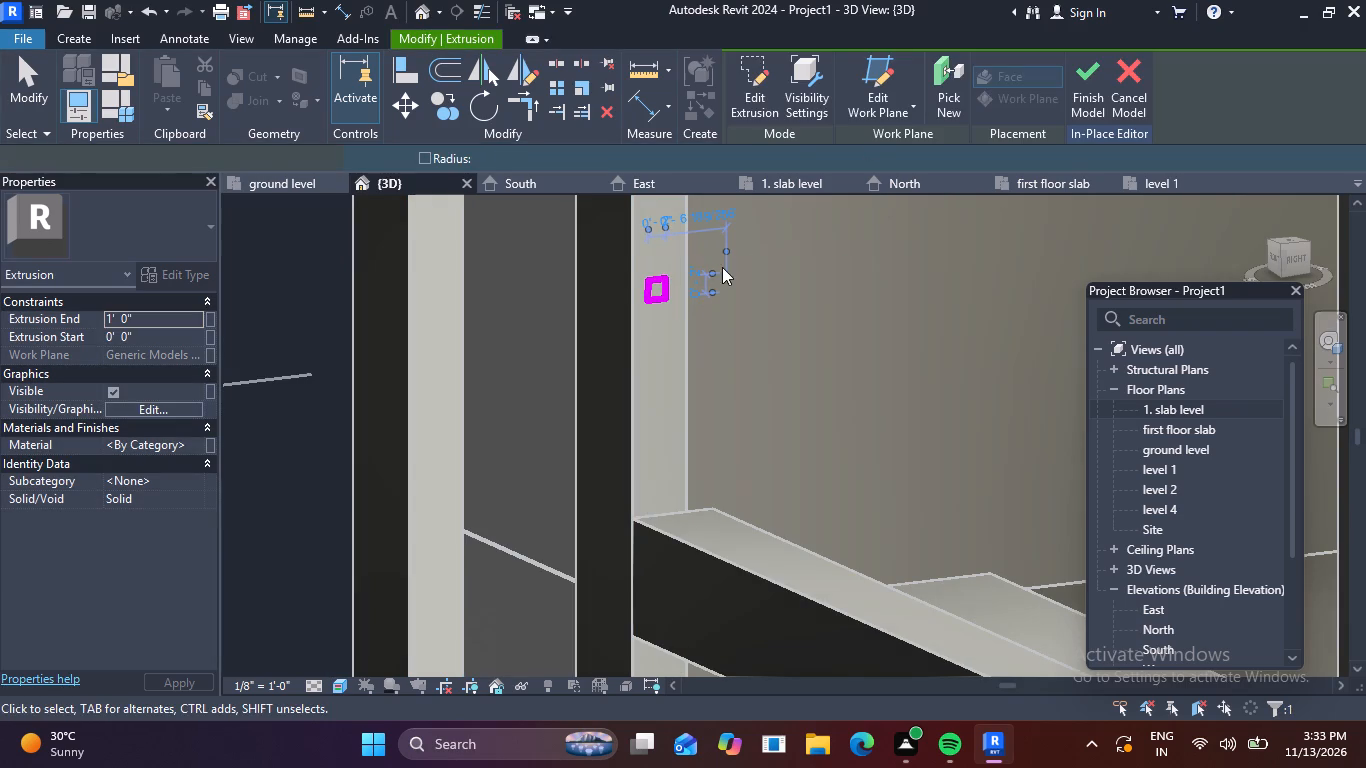
# Stretch the small bar's free end along the balcony parapet to a depth of about 8' 4 1/2".
pyautogui.scroll(-3, 752, 299)
pyautogui.moveTo(831, 345); pyautogui.dragTo(641, 344, button='middle')
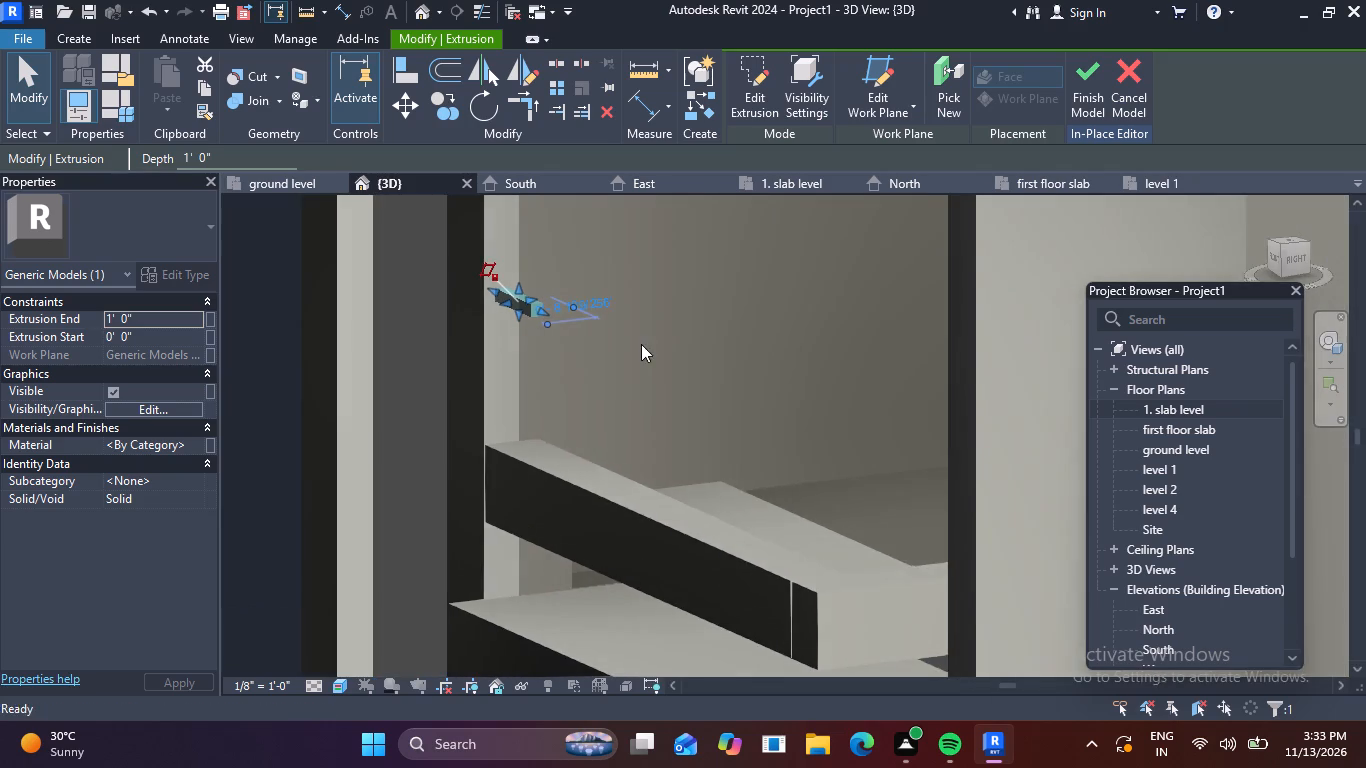
pyautogui.keyDown('shift'); pyautogui.moveTo(673, 354); pyautogui.dragTo(725, 357, button='middle'); pyautogui.keyUp('shift')
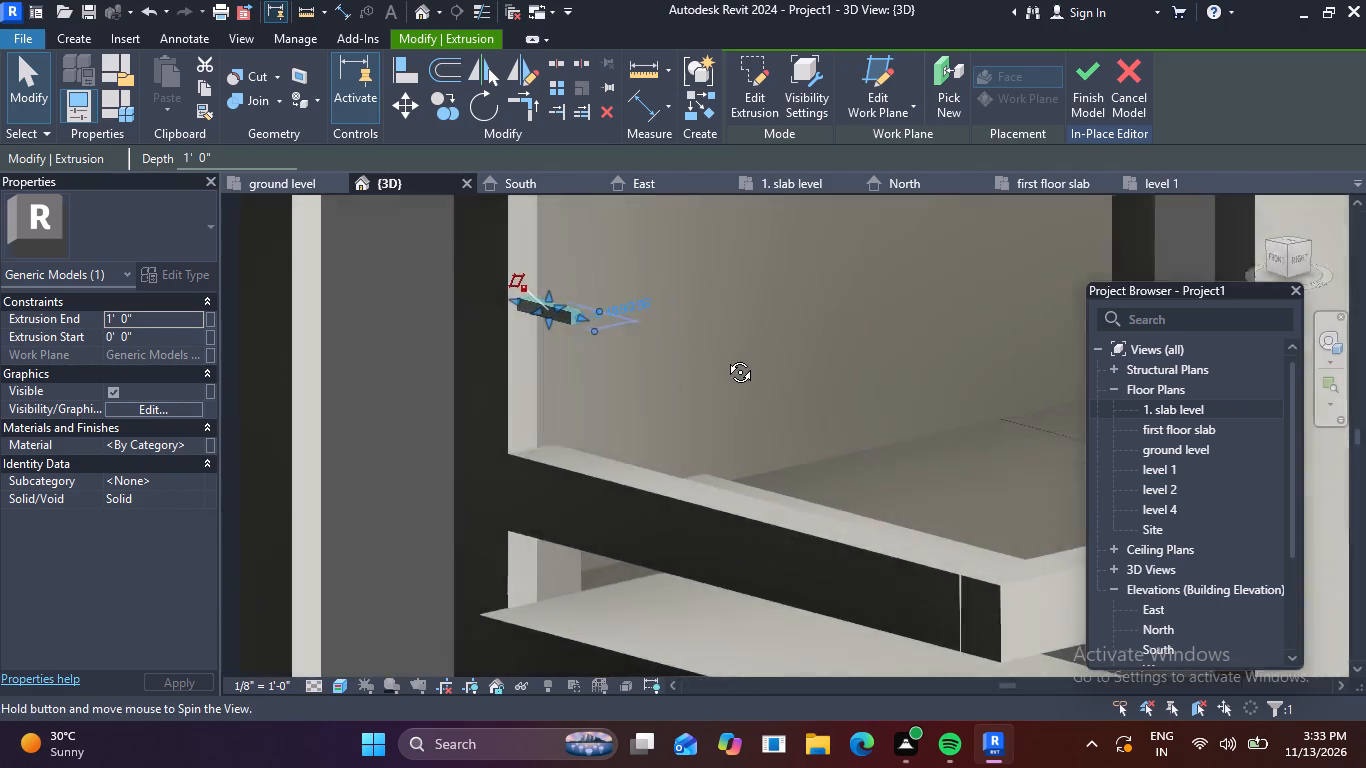
pyautogui.keyDown('shift'); pyautogui.moveTo(725, 357); pyautogui.dragTo(825, 352, button='middle'); pyautogui.keyUp('shift')
pyautogui.moveTo(596, 313); pyautogui.dragTo(672, 314)
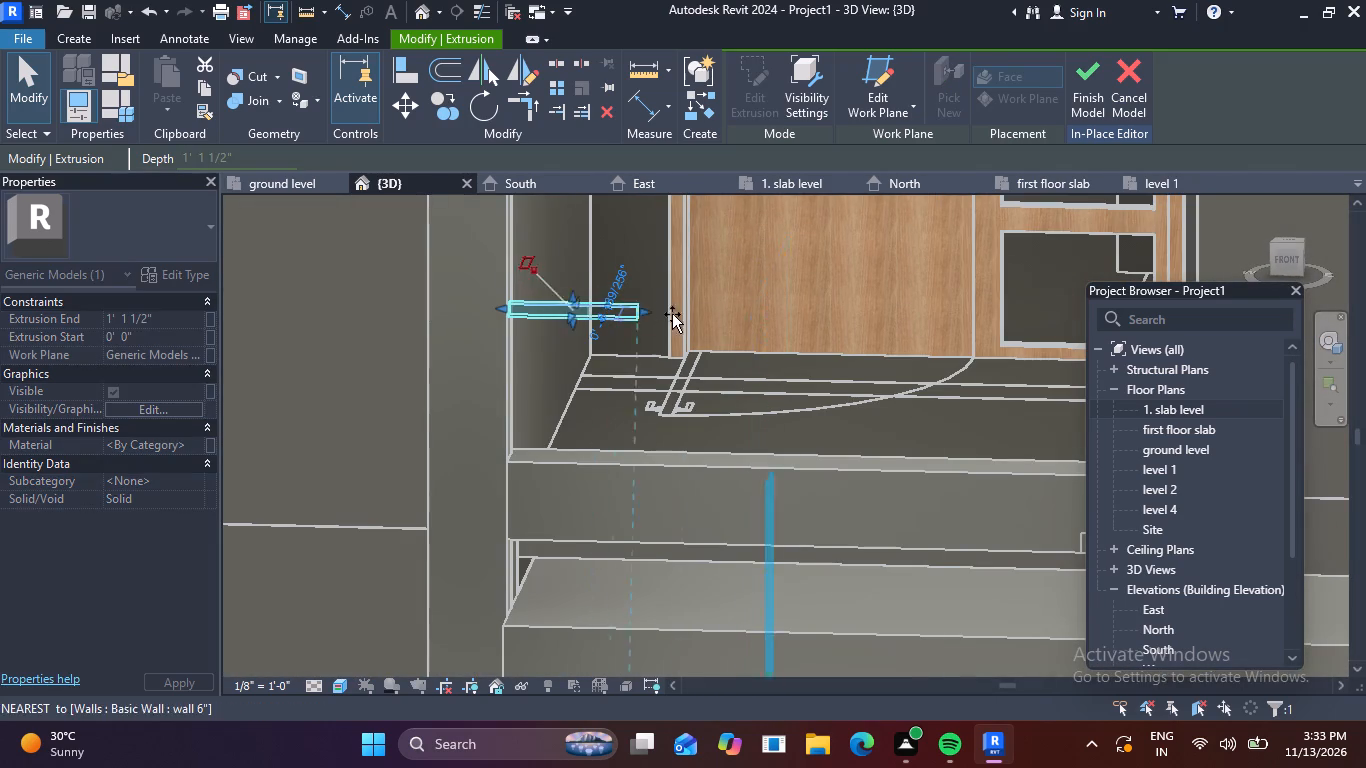
pyautogui.moveTo(672, 314); pyautogui.dragTo(967, 325)
pyautogui.moveTo(795, 362); pyautogui.dragTo(520, 338, button='middle')
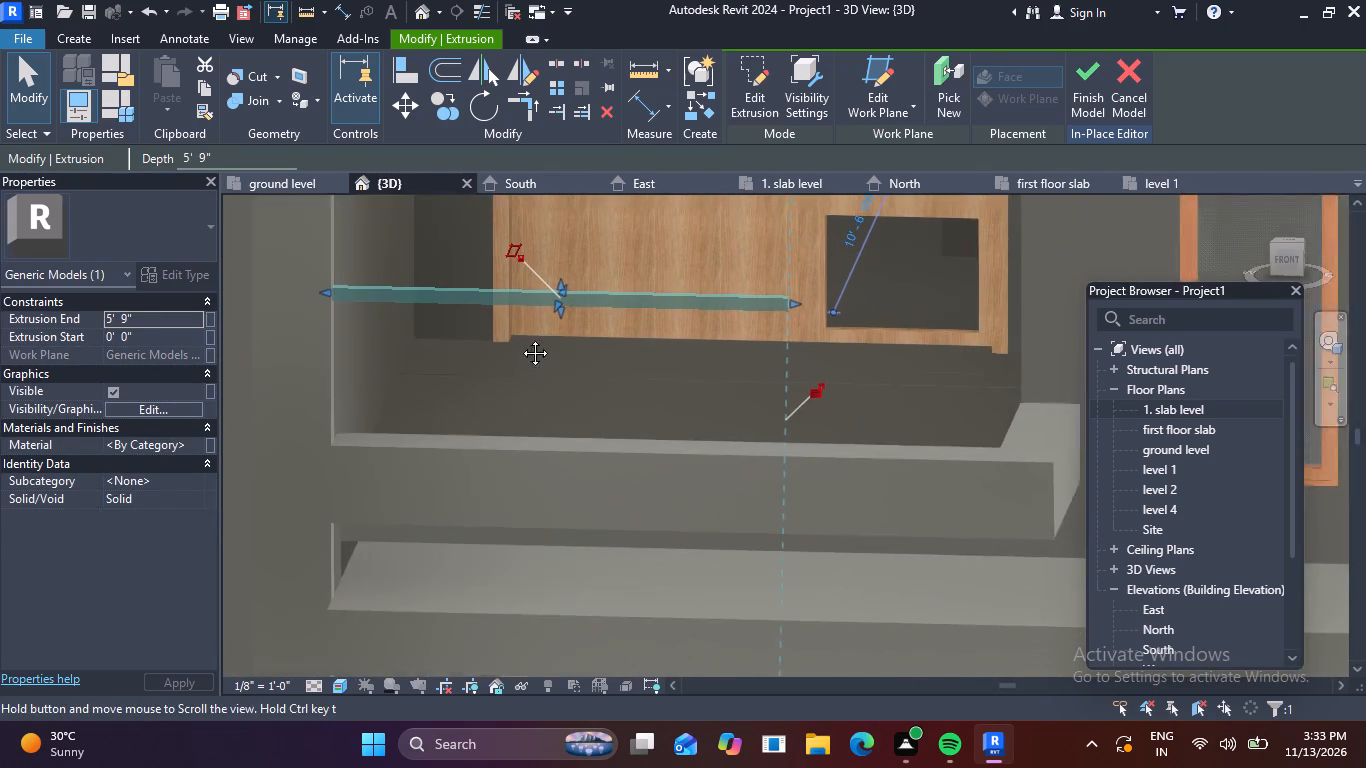
pyautogui.moveTo(520, 338); pyautogui.dragTo(375, 323, button='middle')
pyautogui.moveTo(557, 281); pyautogui.dragTo(561, 281)
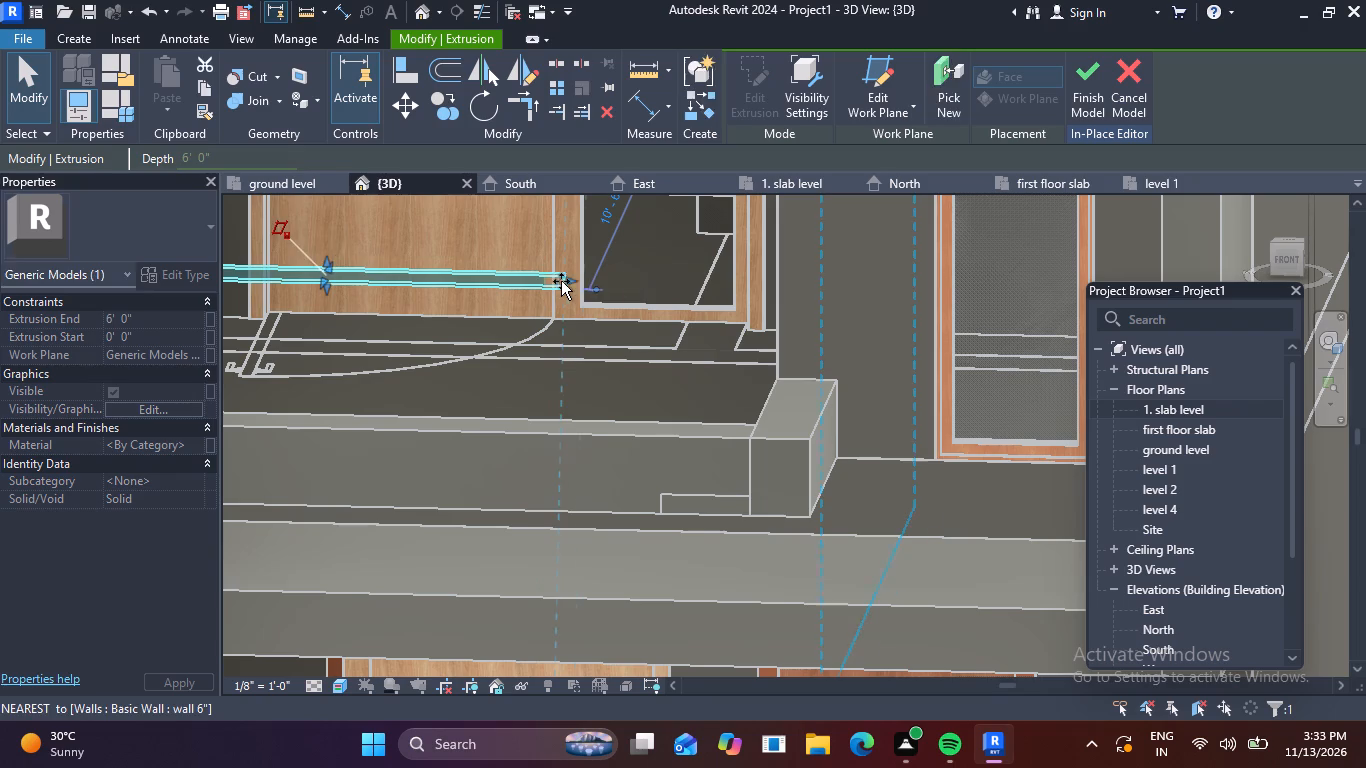
pyautogui.moveTo(561, 281); pyautogui.dragTo(757, 284)
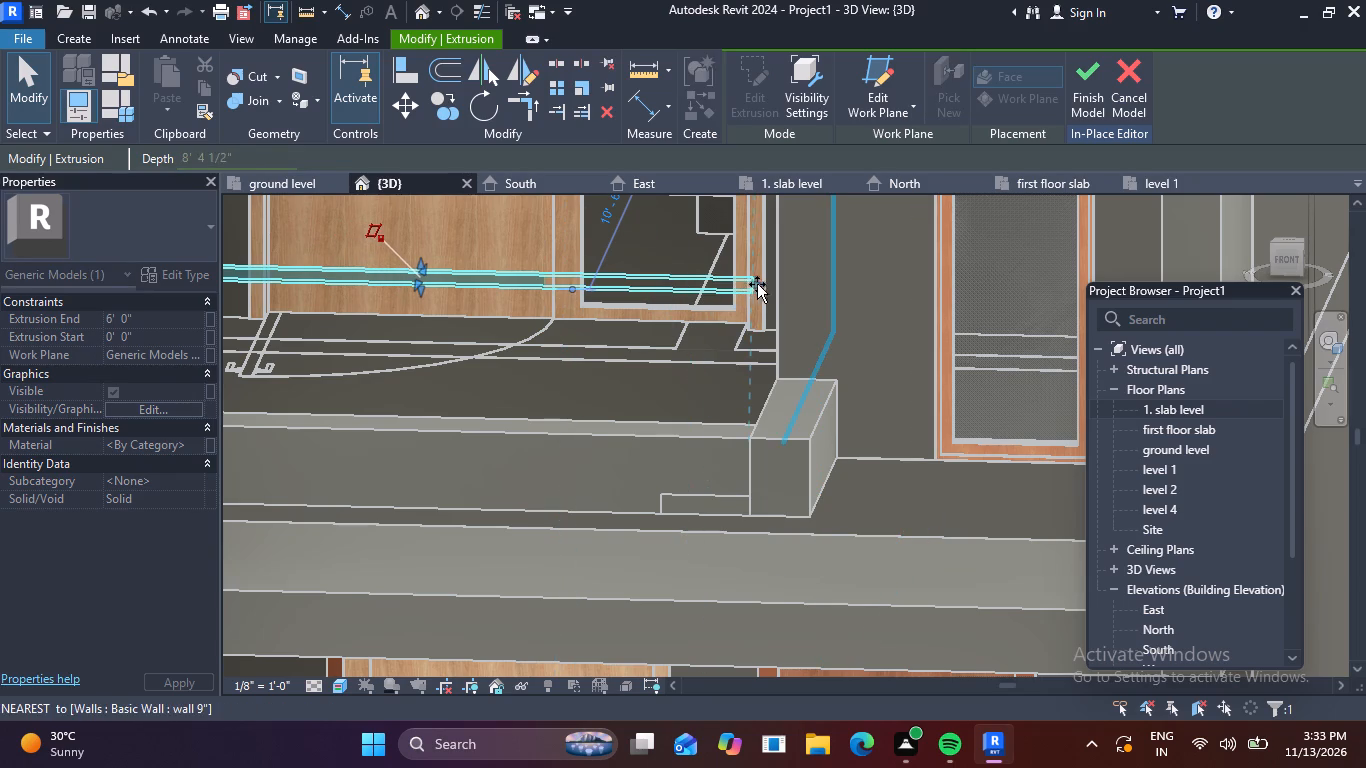
pyautogui.moveTo(757, 284); pyautogui.dragTo(756, 288)
# Examine the bar's free end relative to the balcony parapet's corner from above and from the front.
pyautogui.scroll(2, 786, 279)
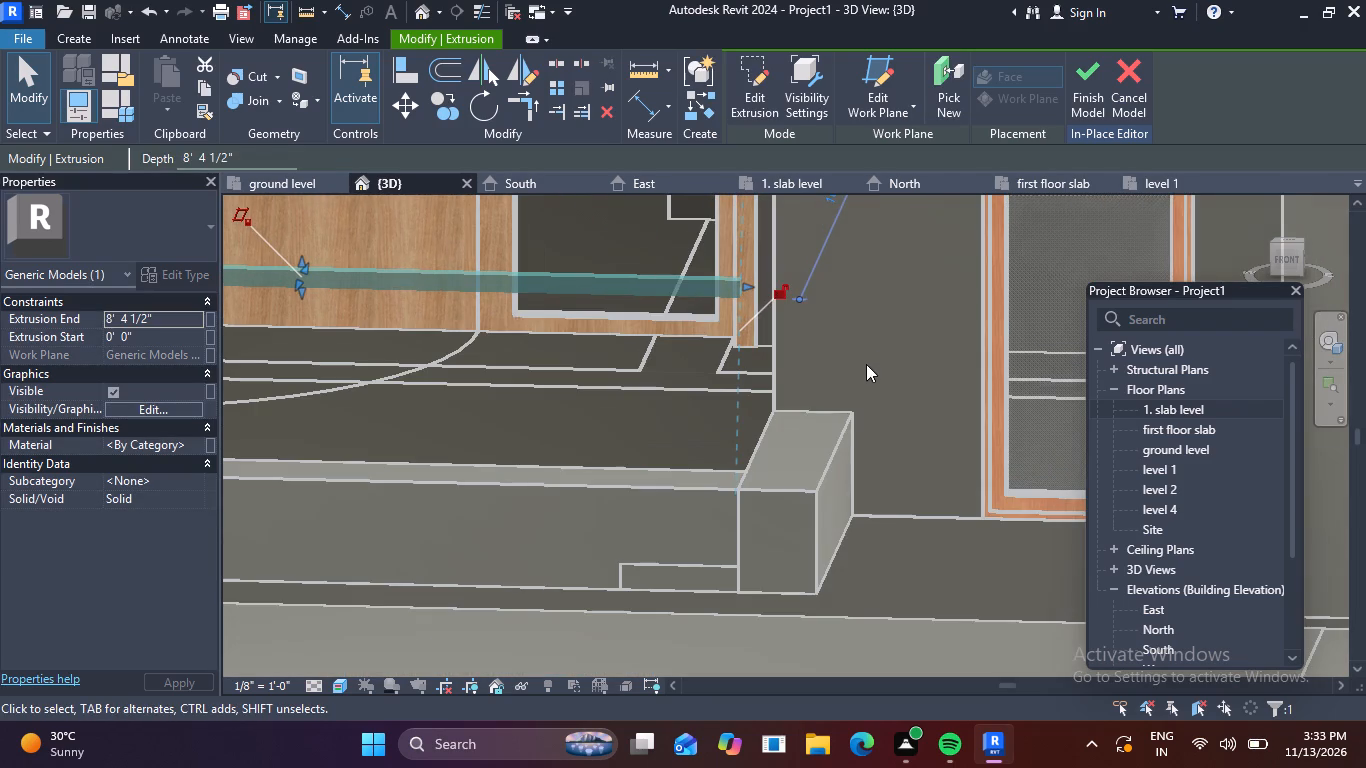
pyautogui.keyDown('shift'); pyautogui.moveTo(866, 365); pyautogui.dragTo(900, 367, button='middle'); pyautogui.keyUp('shift')
pyautogui.scroll(3, 748, 272)
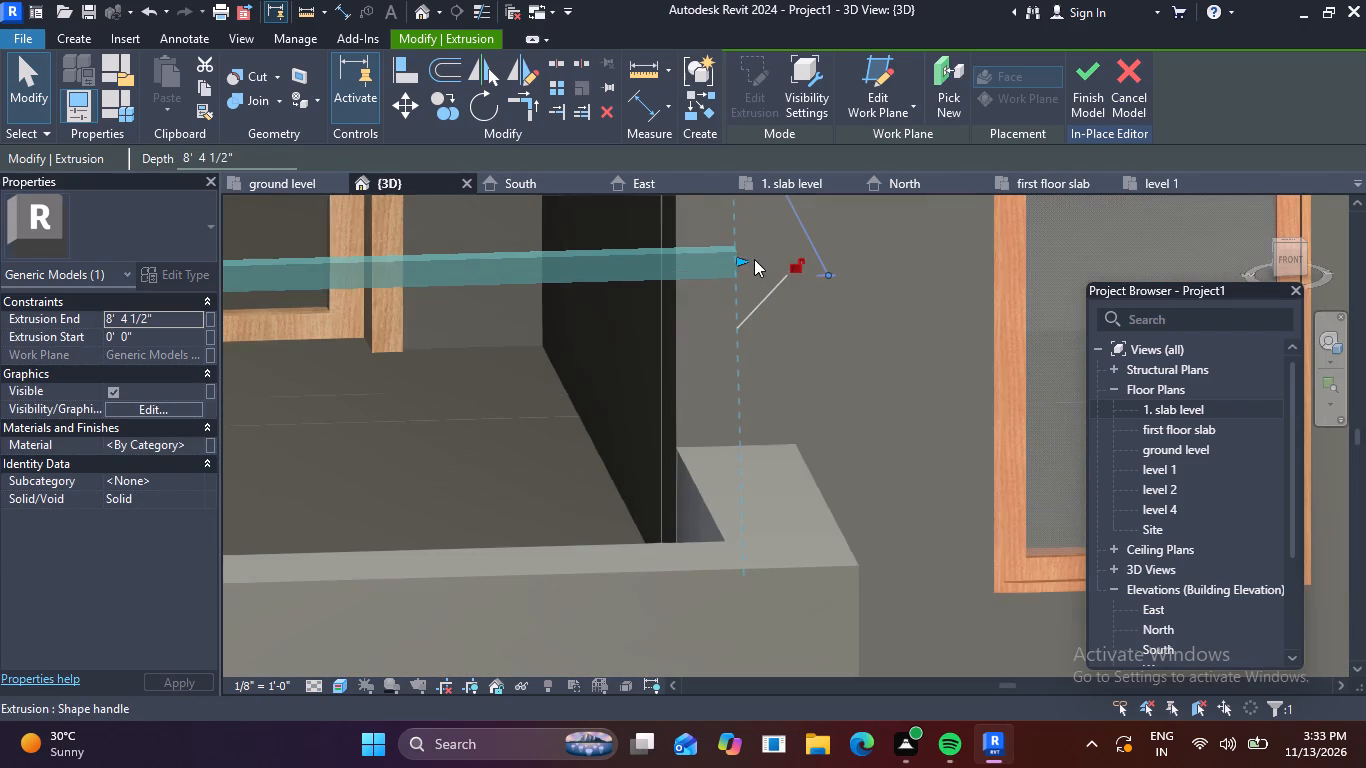
pyautogui.keyDown('shift'); pyautogui.moveTo(782, 346); pyautogui.dragTo(770, 349, button='middle'); pyautogui.keyUp('shift')
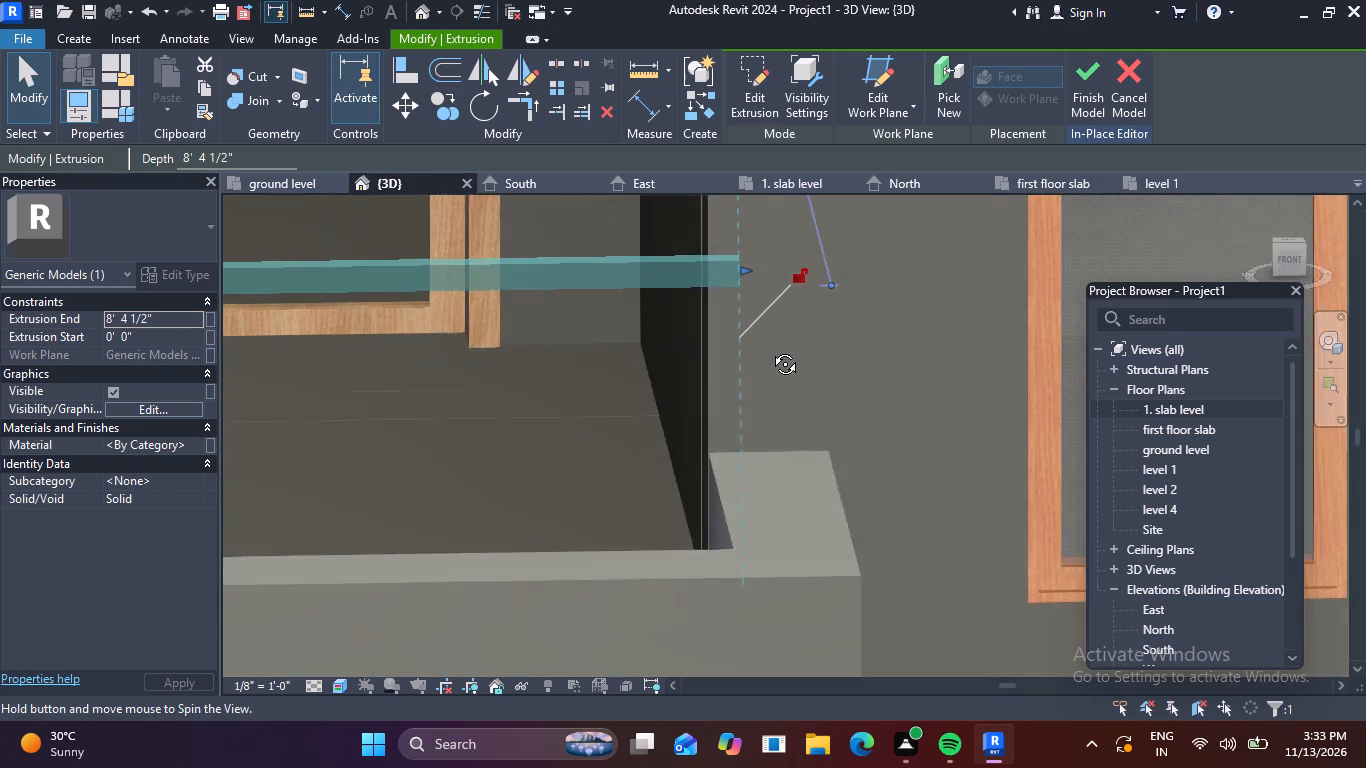
pyautogui.keyDown('shift'); pyautogui.moveTo(770, 349); pyautogui.dragTo(768, 350, button='middle'); pyautogui.keyUp('shift')
pyautogui.moveTo(777, 346); pyautogui.dragTo(777, 264, button='middle')
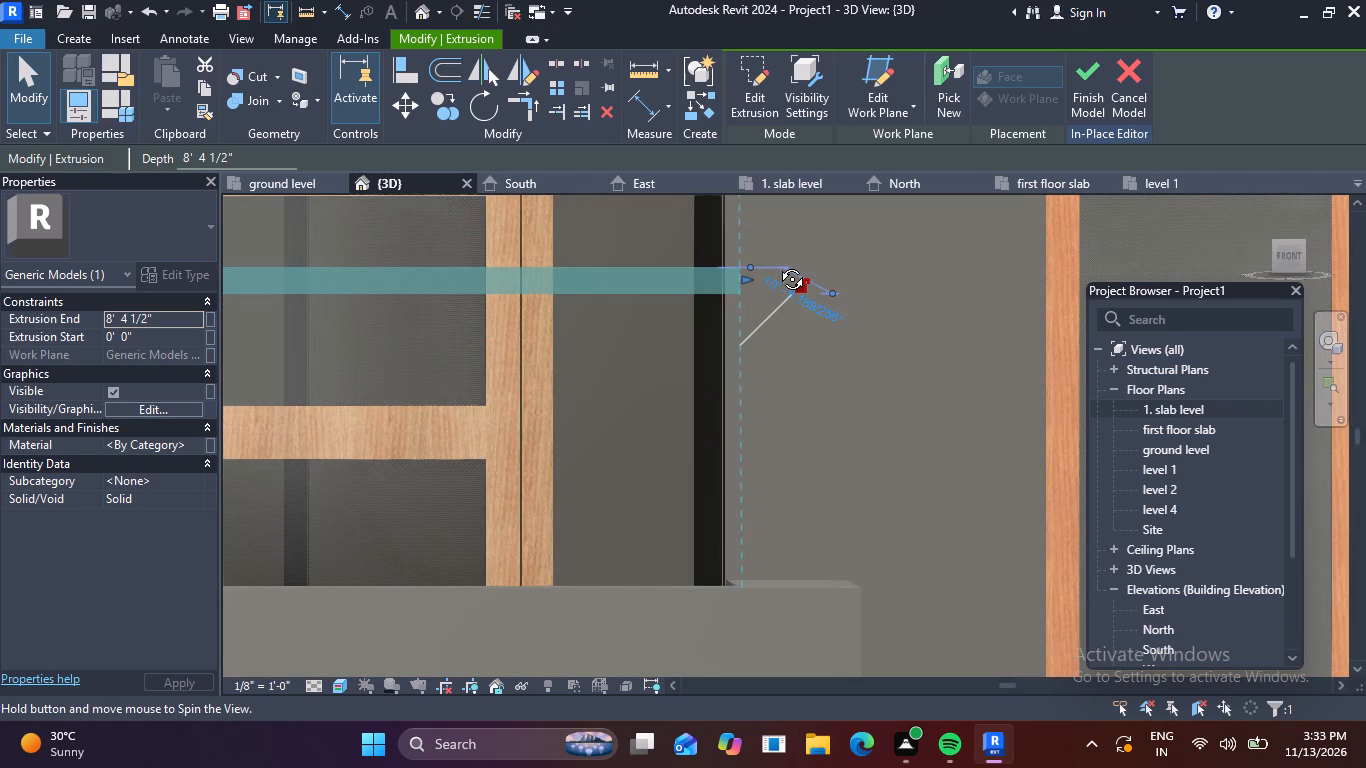
pyautogui.moveTo(777, 264); pyautogui.dragTo(773, 290, button='middle')
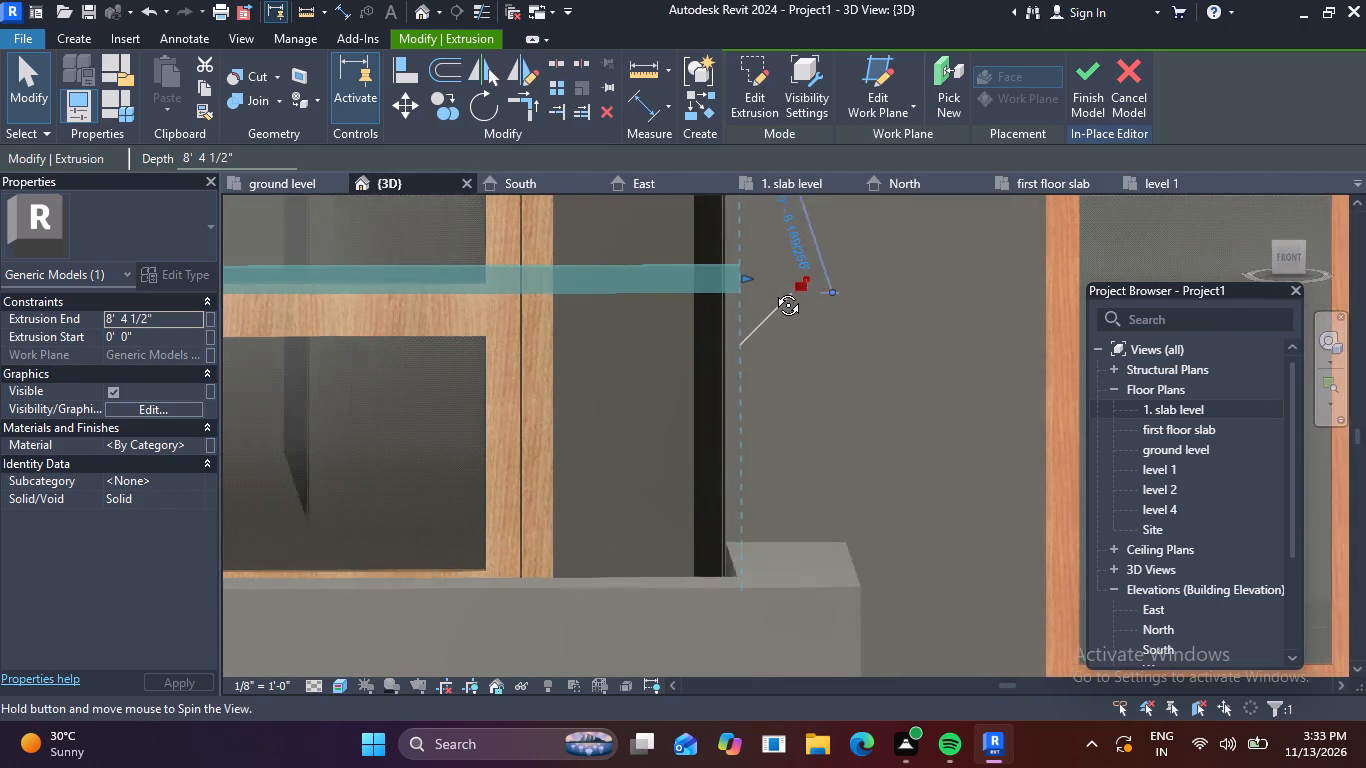
pyautogui.moveTo(773, 290); pyautogui.dragTo(772, 290, button='middle')
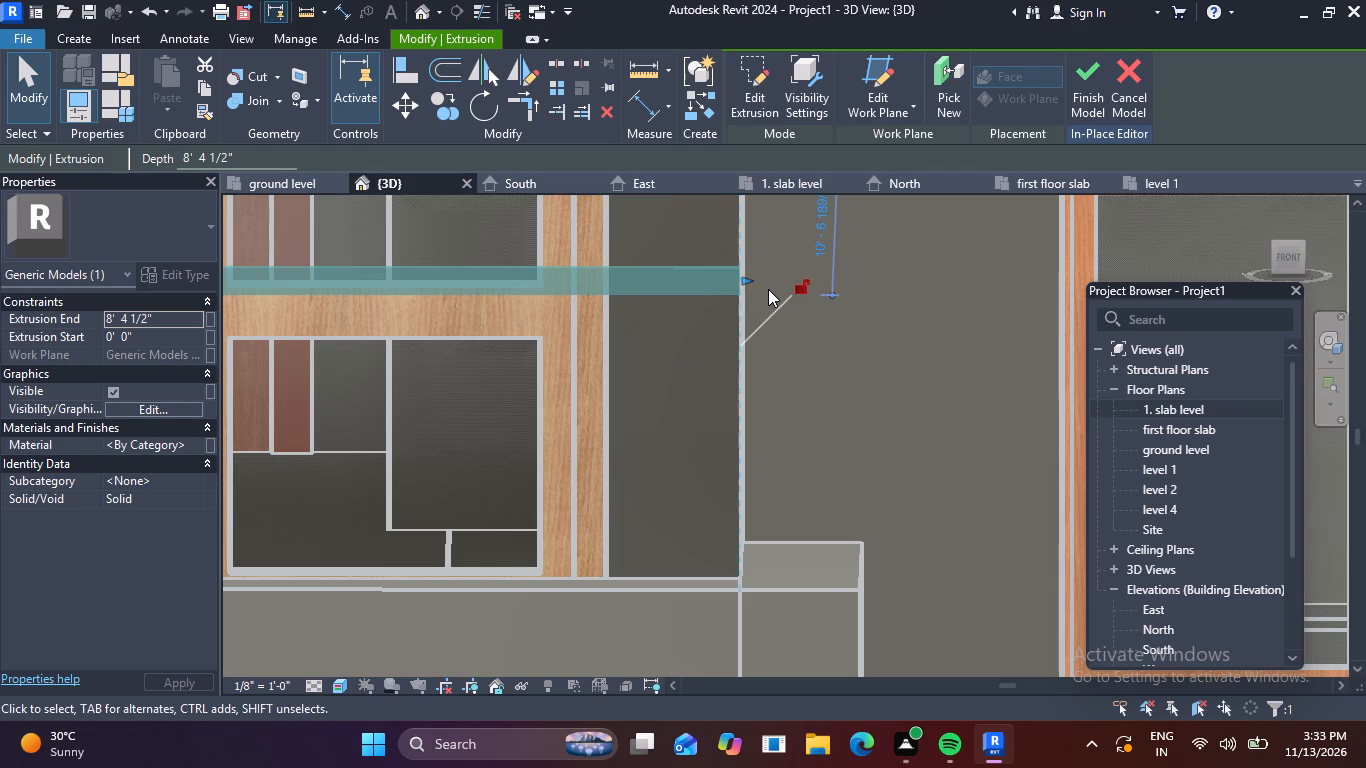
# Begin another solid extrusion and set its work plane to the balcony rail's front face at the free end.
pyautogui.press('Escape')
pyautogui.scroll(-2, 765, 300)
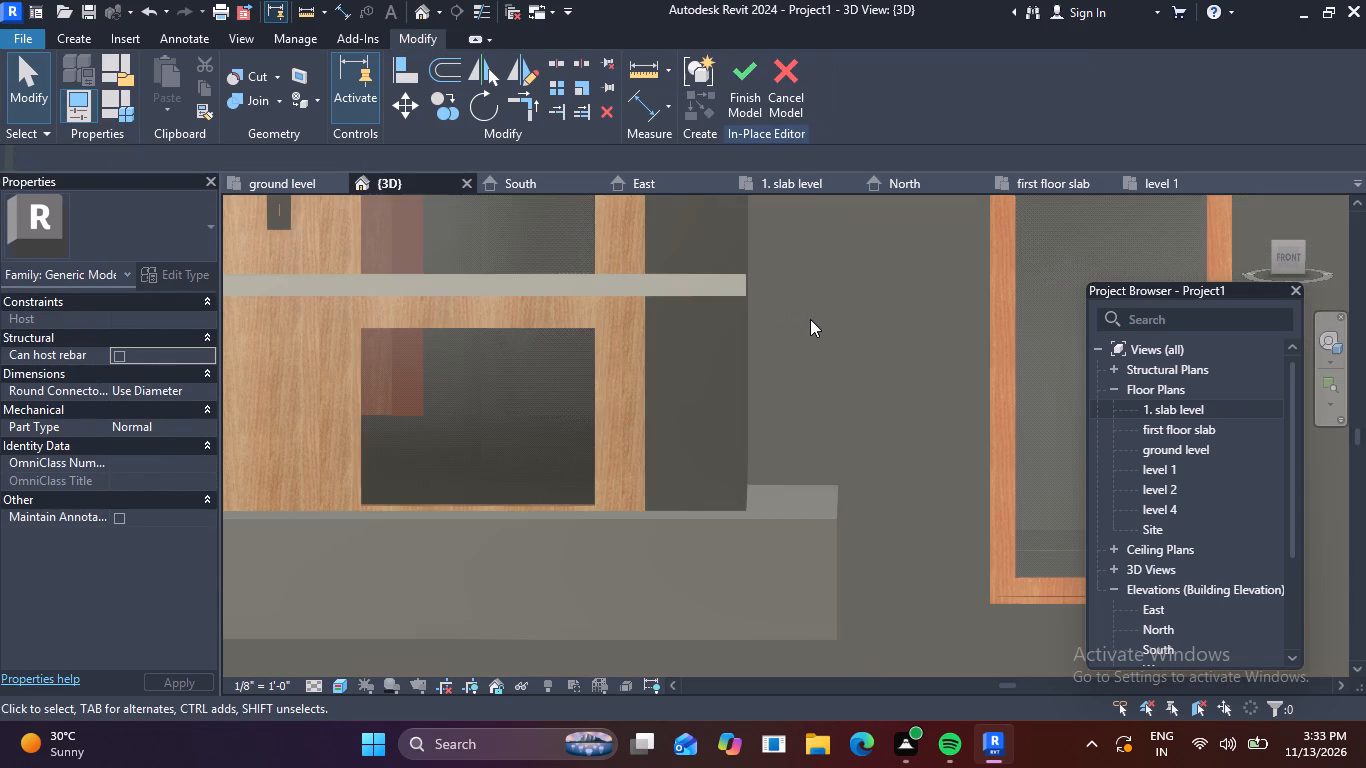
pyautogui.keyDown('shift'); pyautogui.middleClick(813, 321); pyautogui.keyUp('shift')
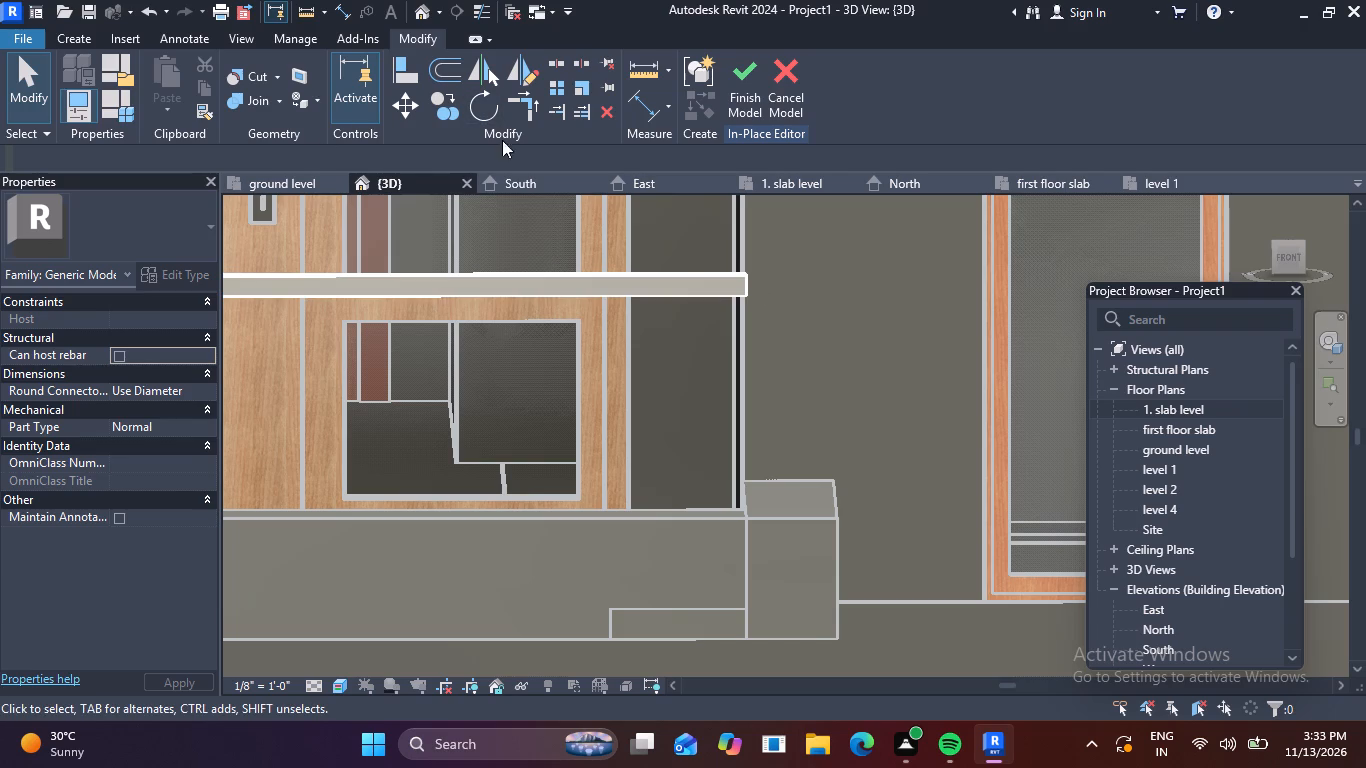
pyautogui.click(74, 39)
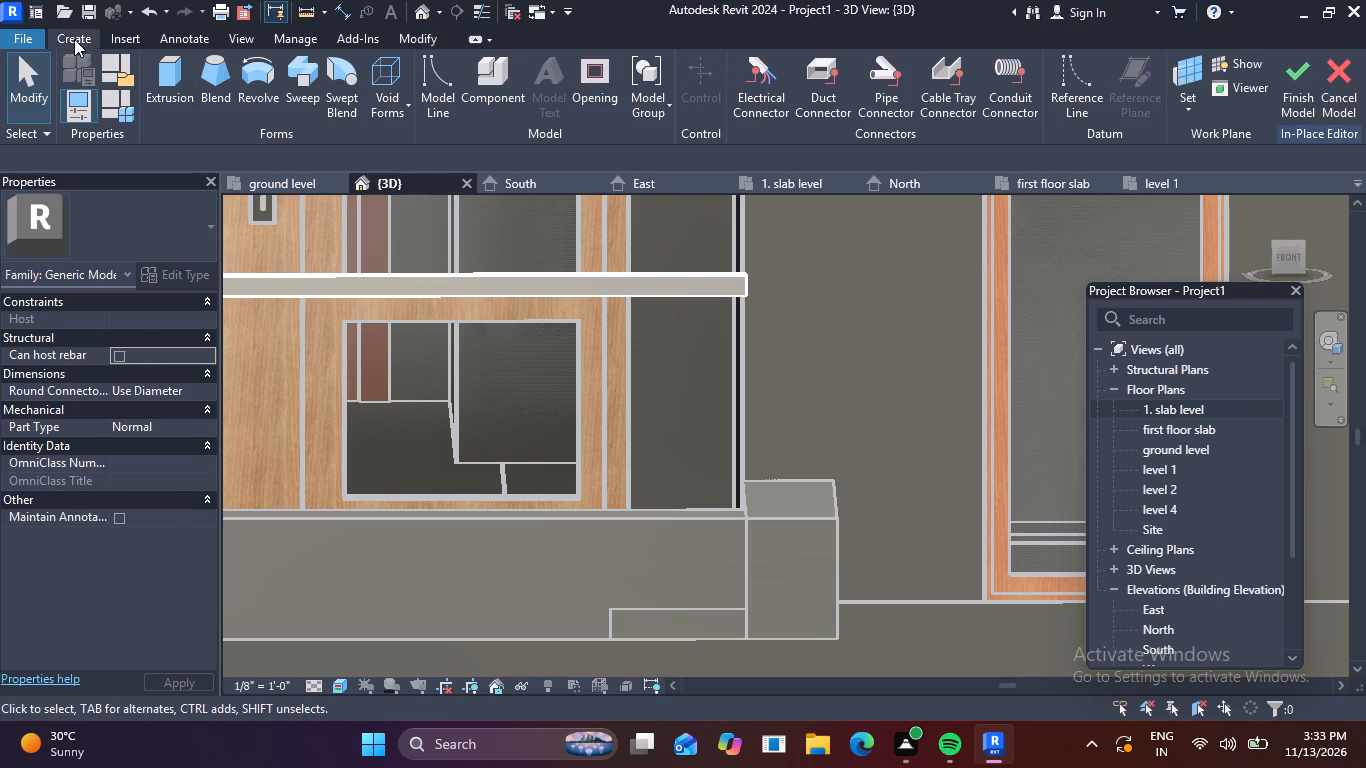
pyautogui.click(173, 81)
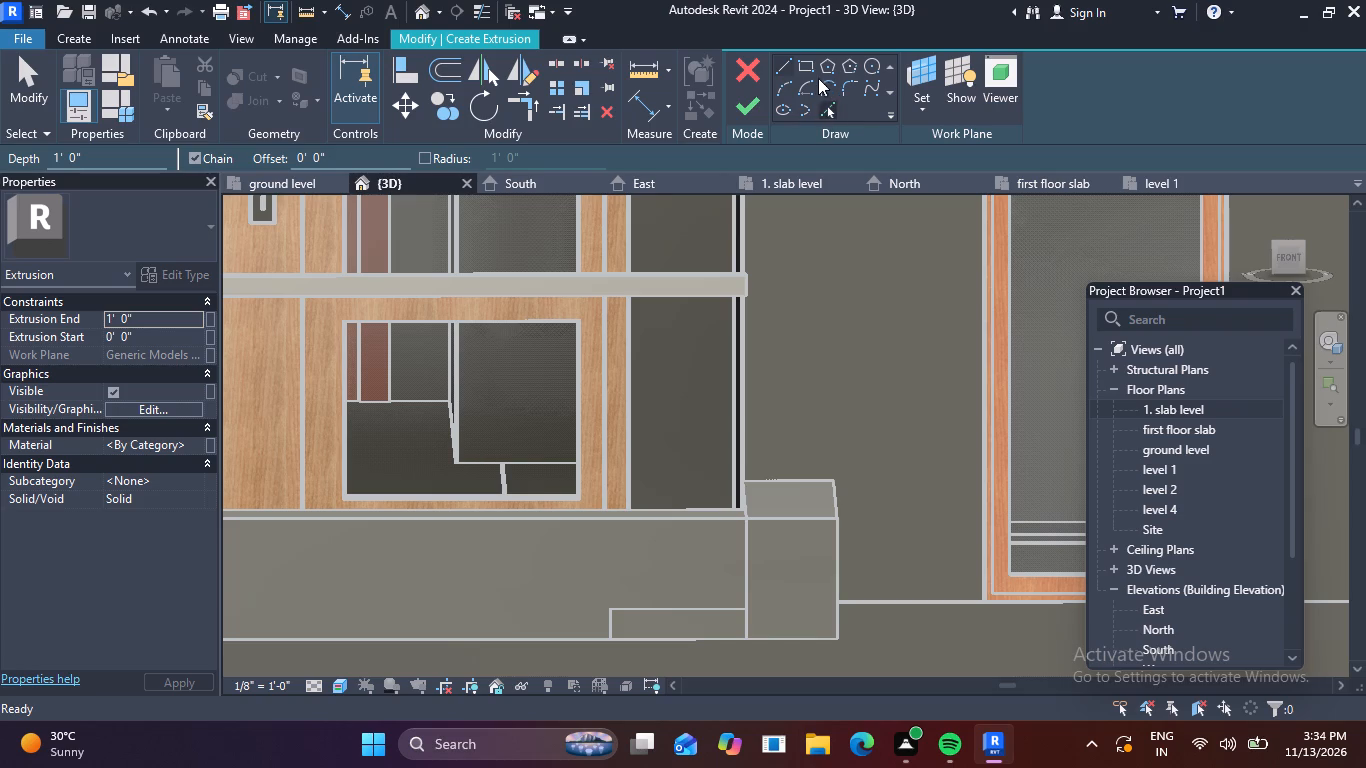
pyautogui.click(808, 66)
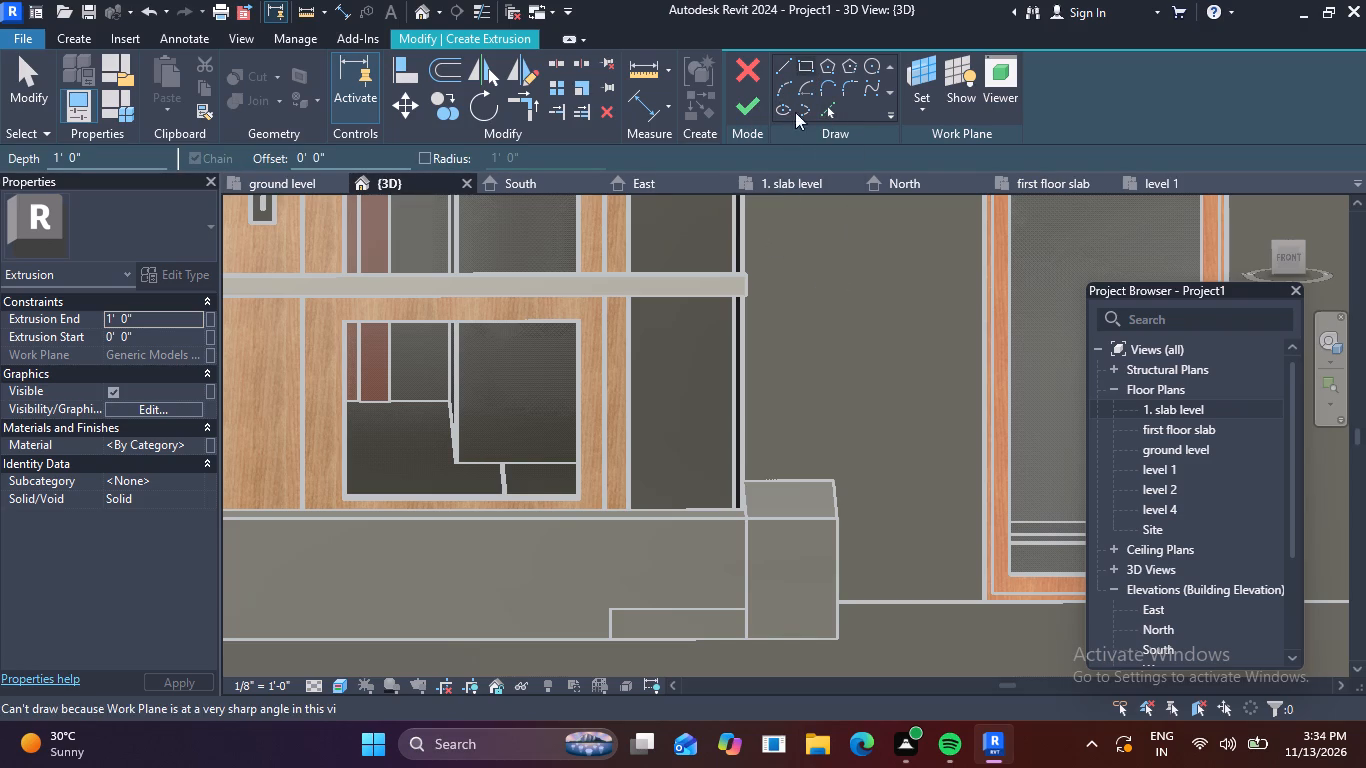
pyautogui.click(936, 98)
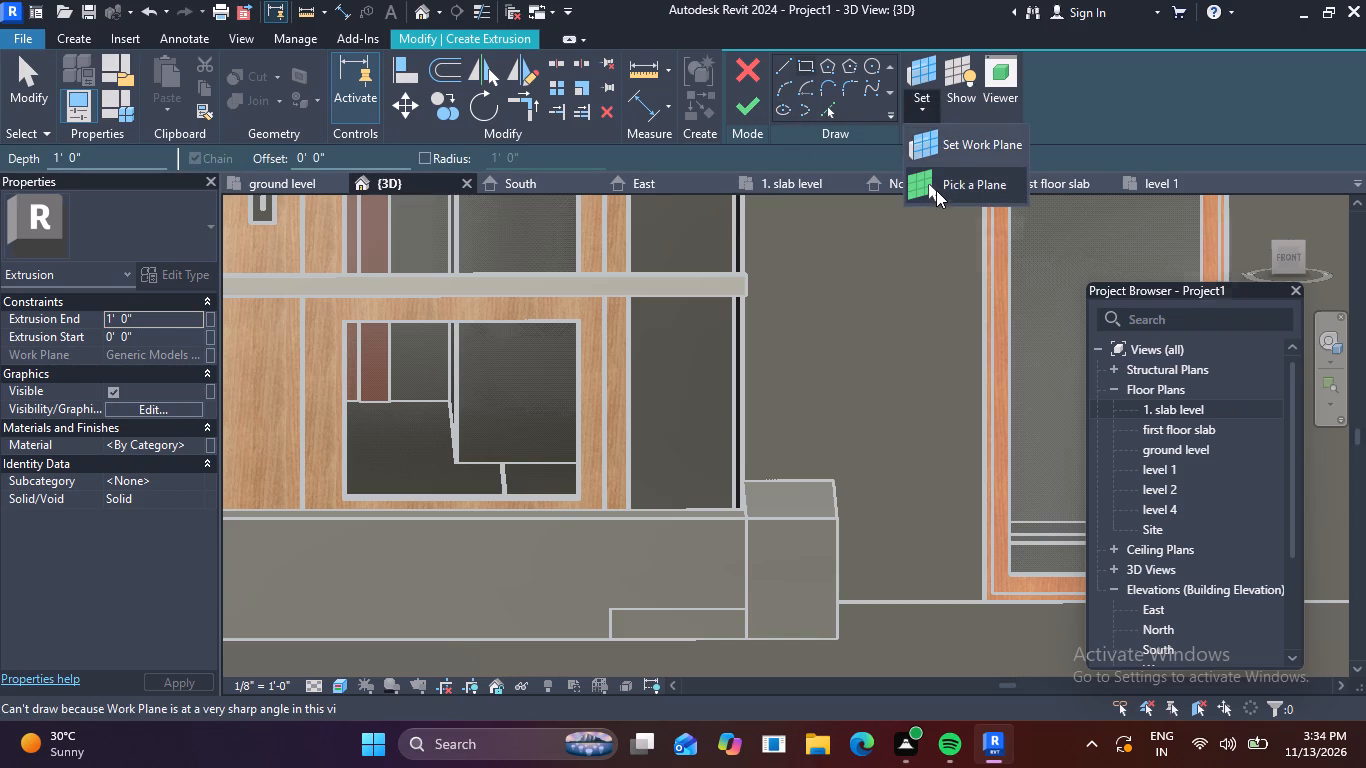
pyautogui.click(934, 187)
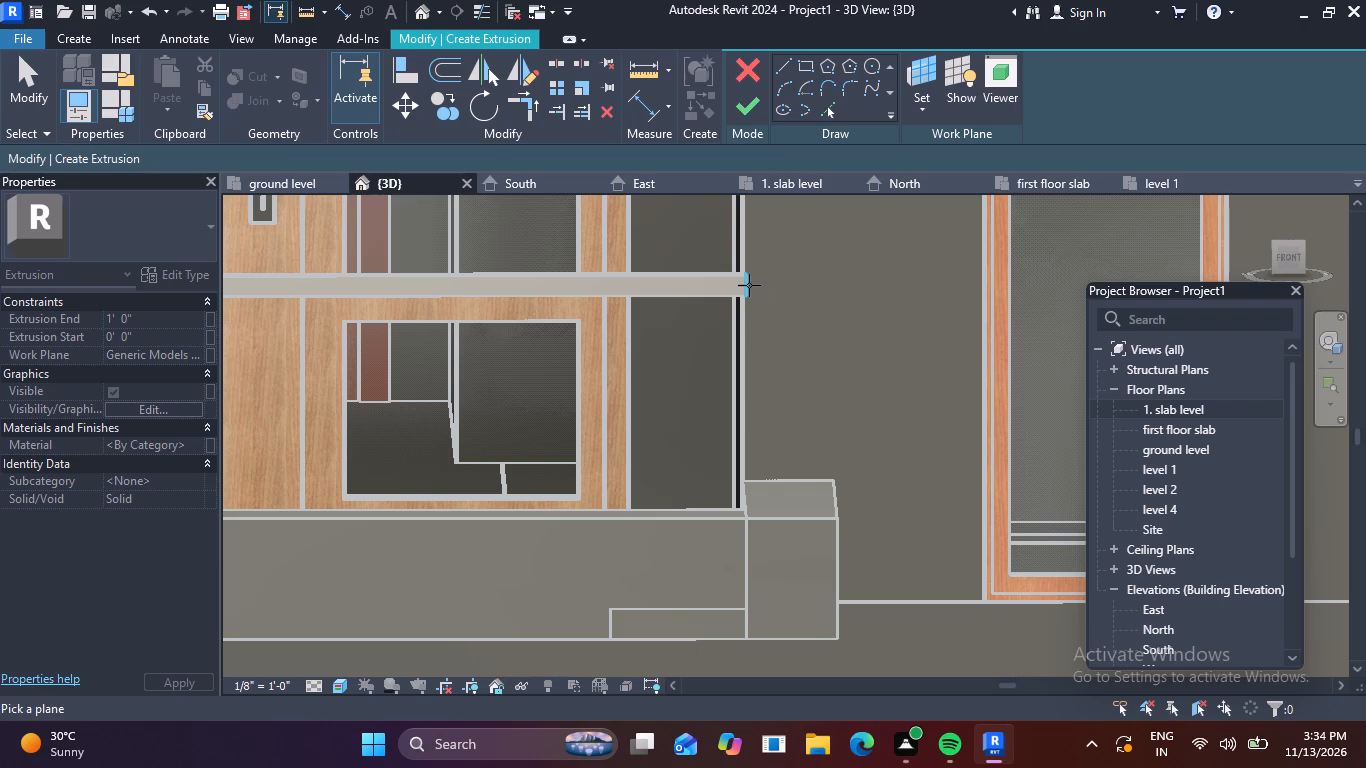
pyautogui.click(749, 285)
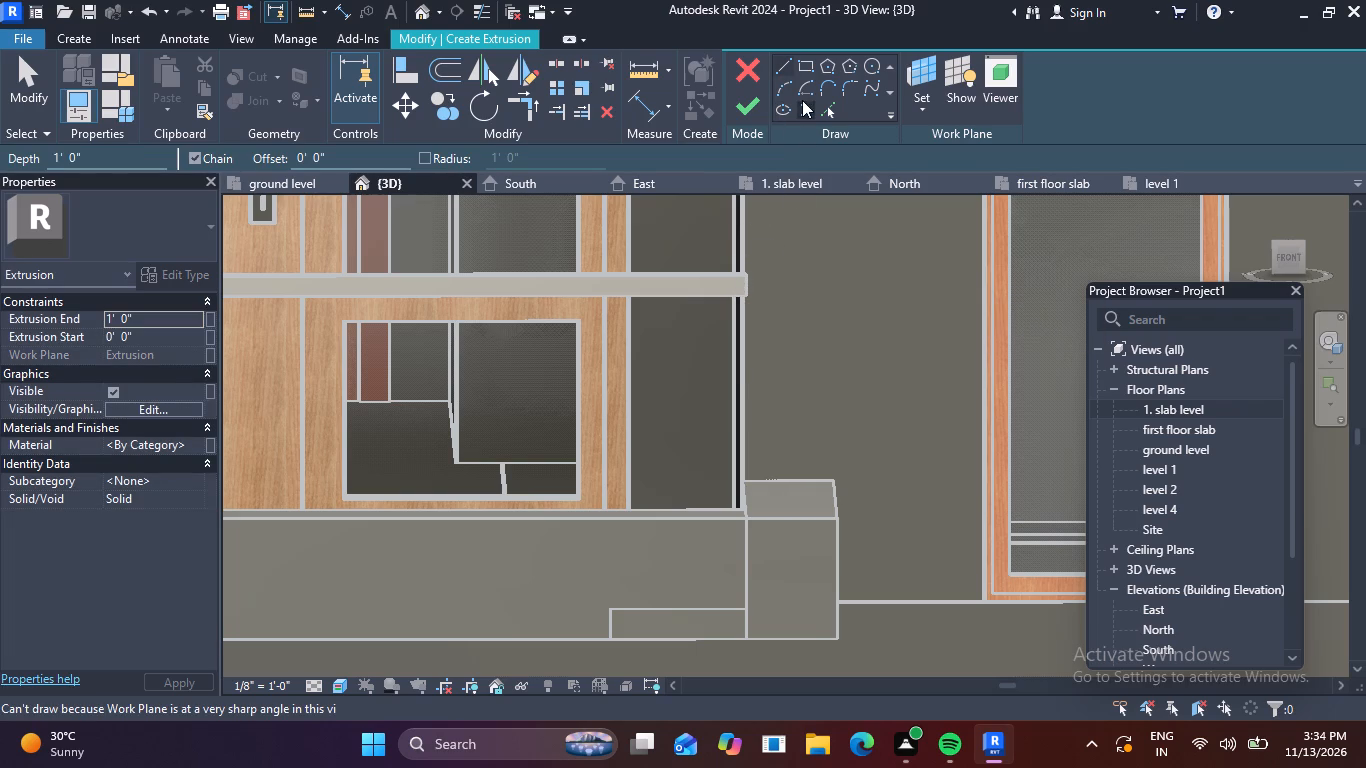
pyautogui.click(920, 102)
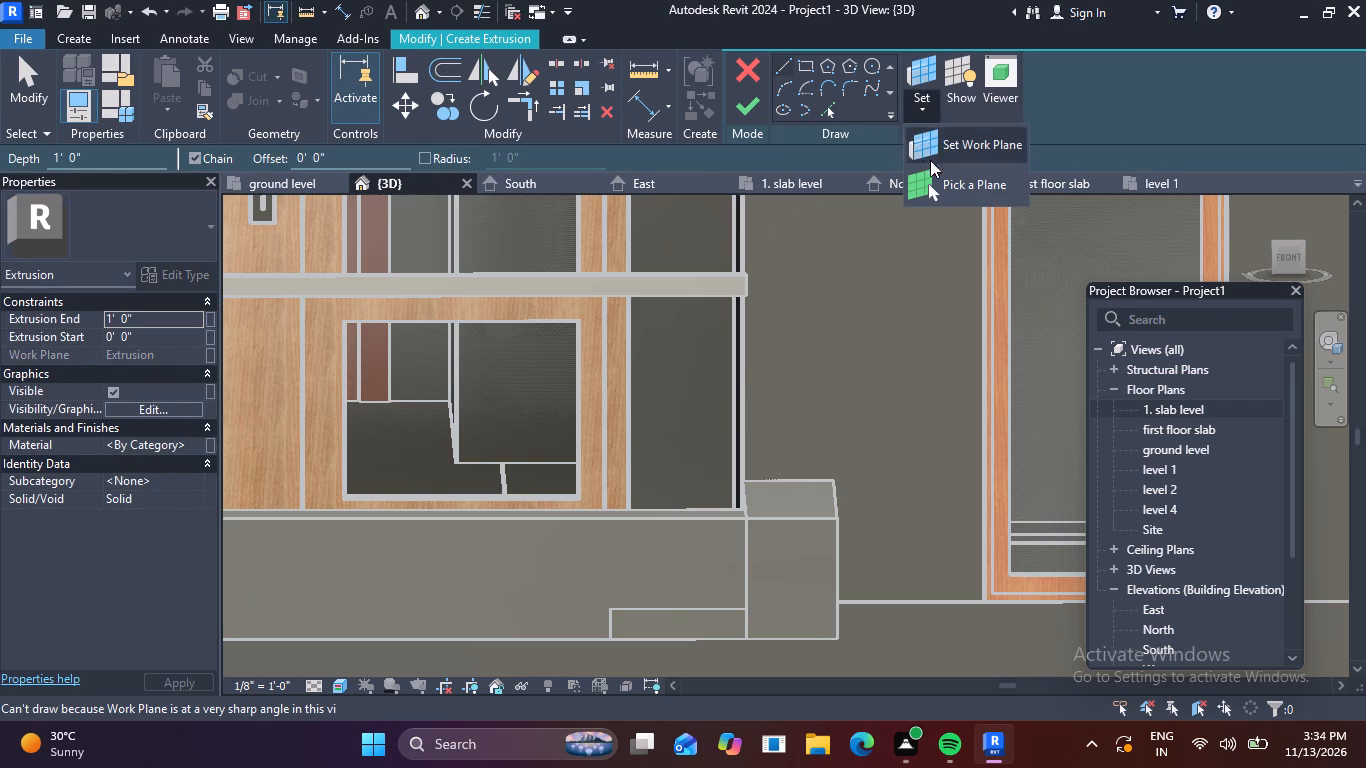
pyautogui.click(930, 190)
pyautogui.click(737, 279)
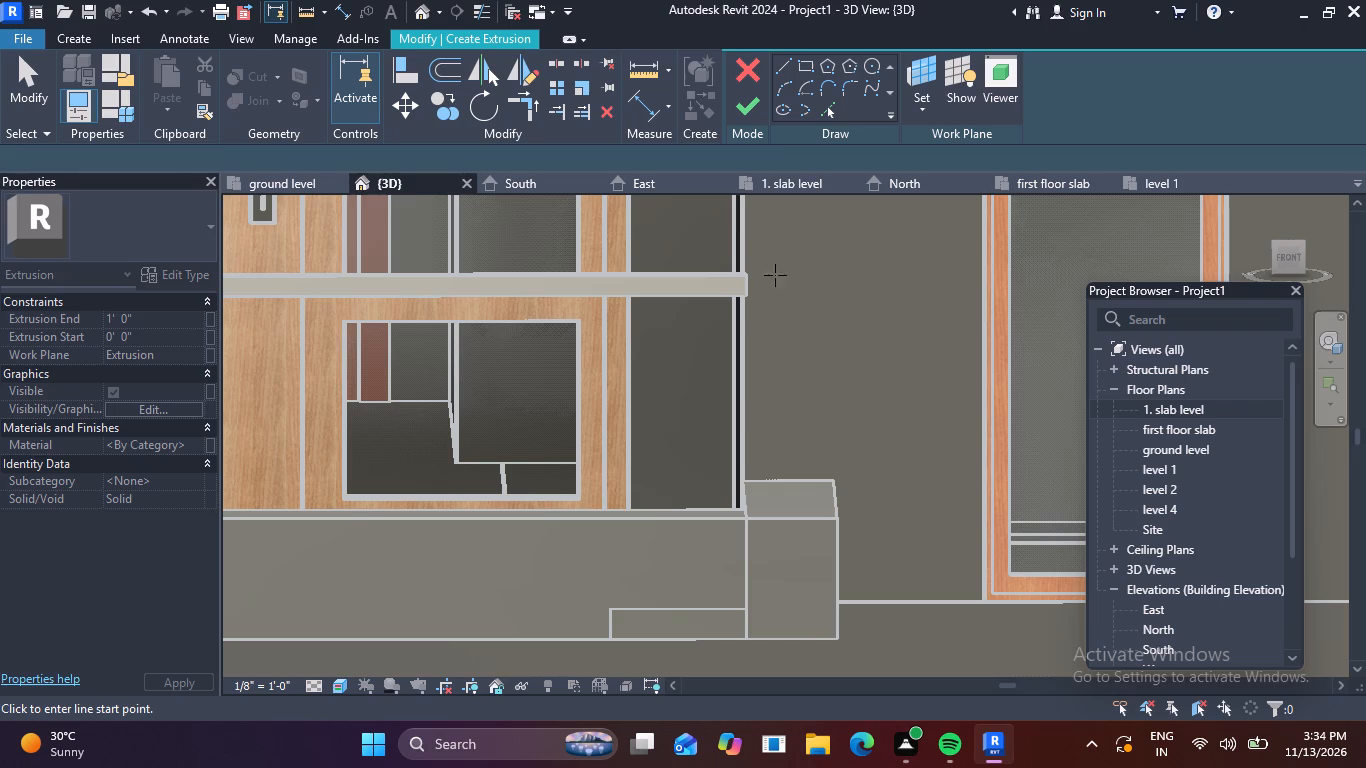
# Extrude a small rectangle 1' 0" deep from the rail's front plane, starting at the top corner of its free end.
pyautogui.click(807, 68)
pyautogui.scroll(3, 765, 265)
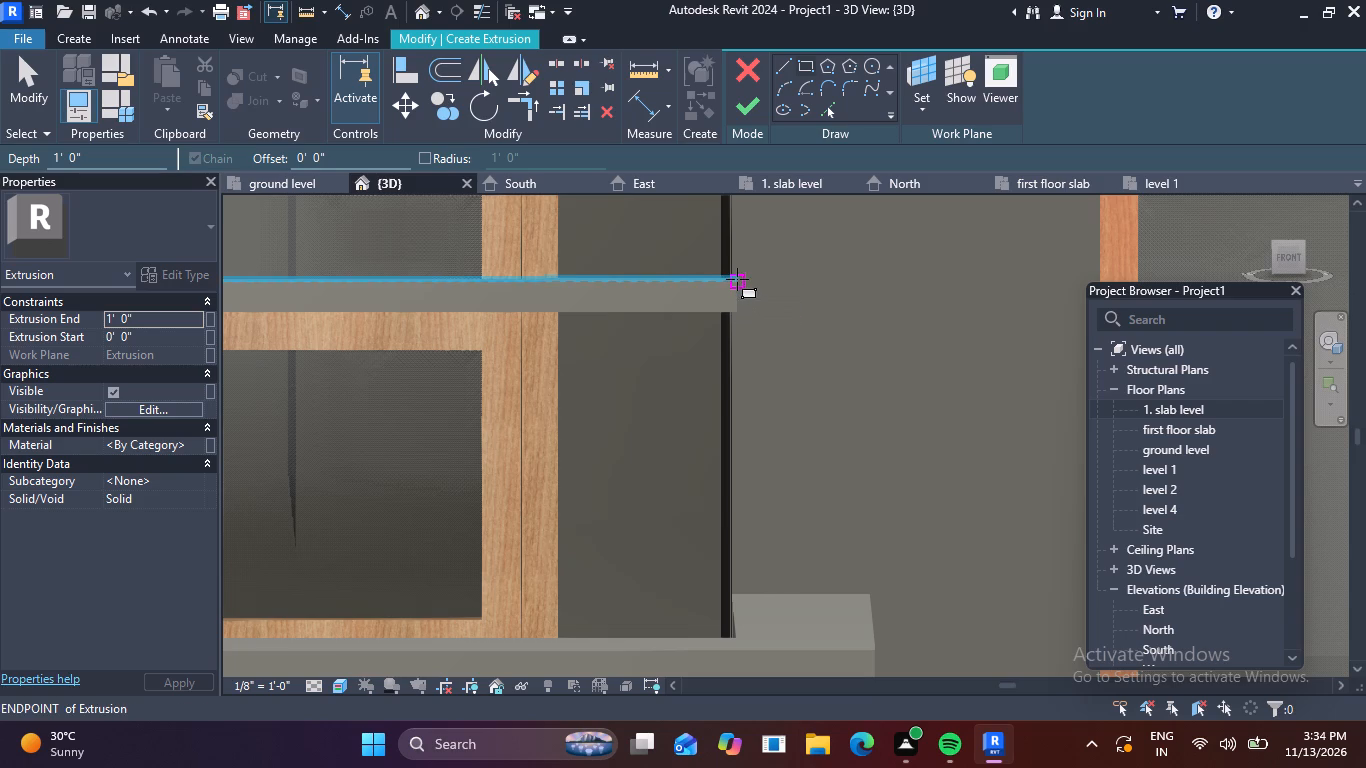
pyautogui.click(737, 279)
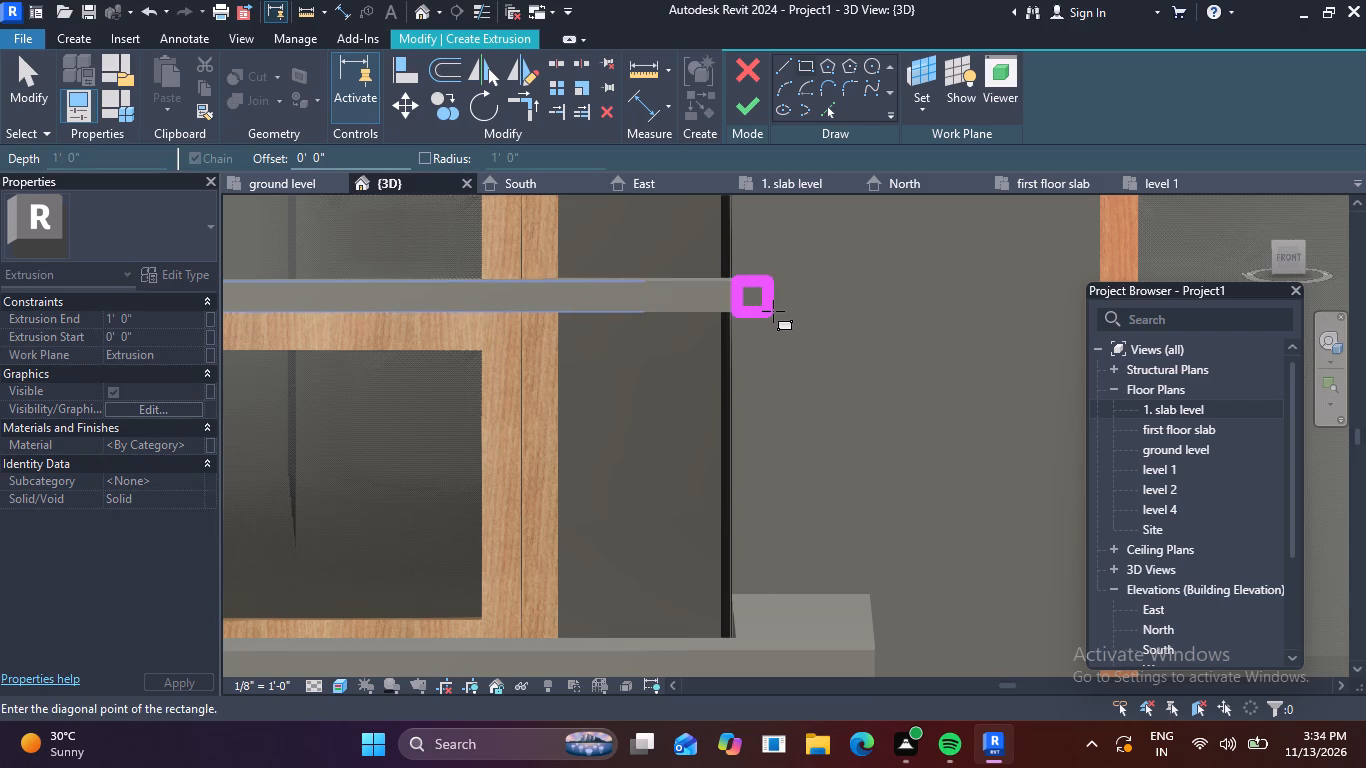
pyautogui.click(773, 311)
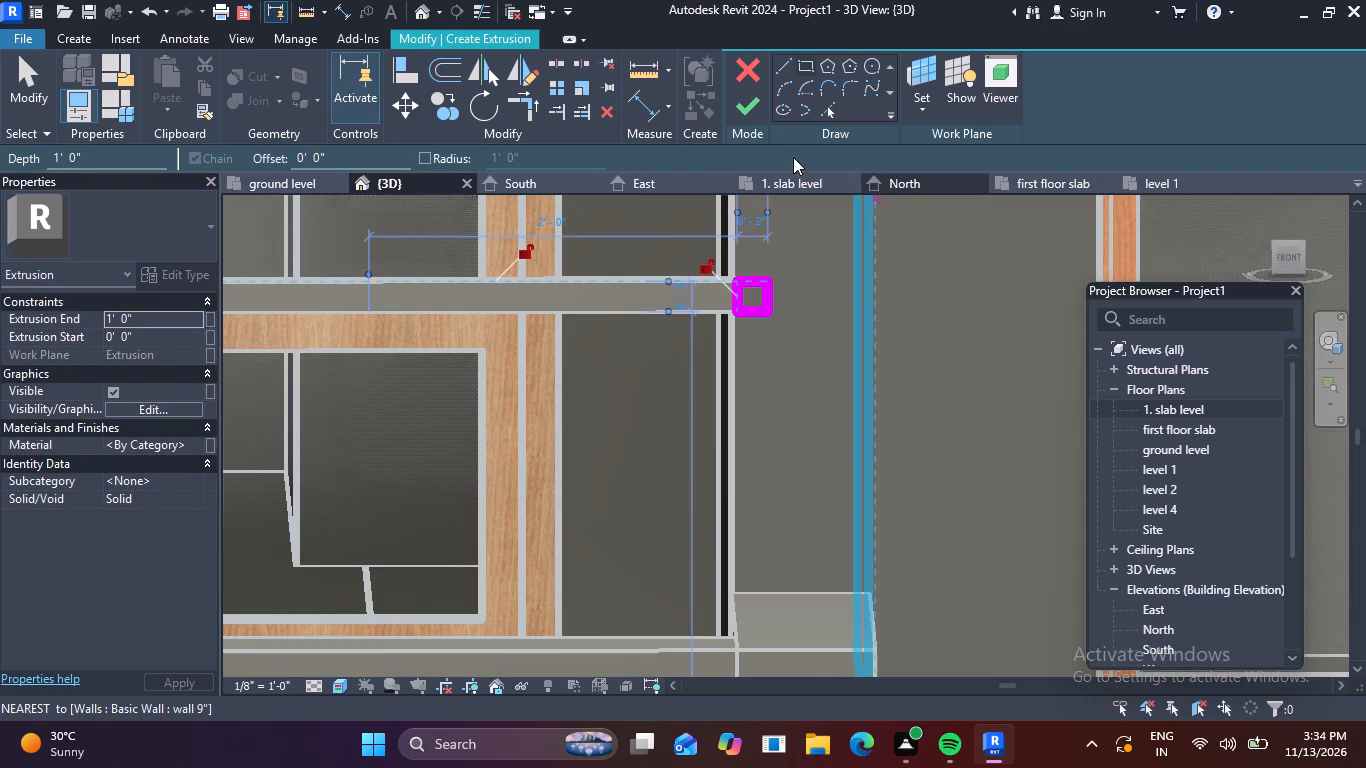
pyautogui.click(749, 114)
# Adjust the underside of the new short bar to line up with the long rail's underside.
pyautogui.scroll(-2, 786, 390)
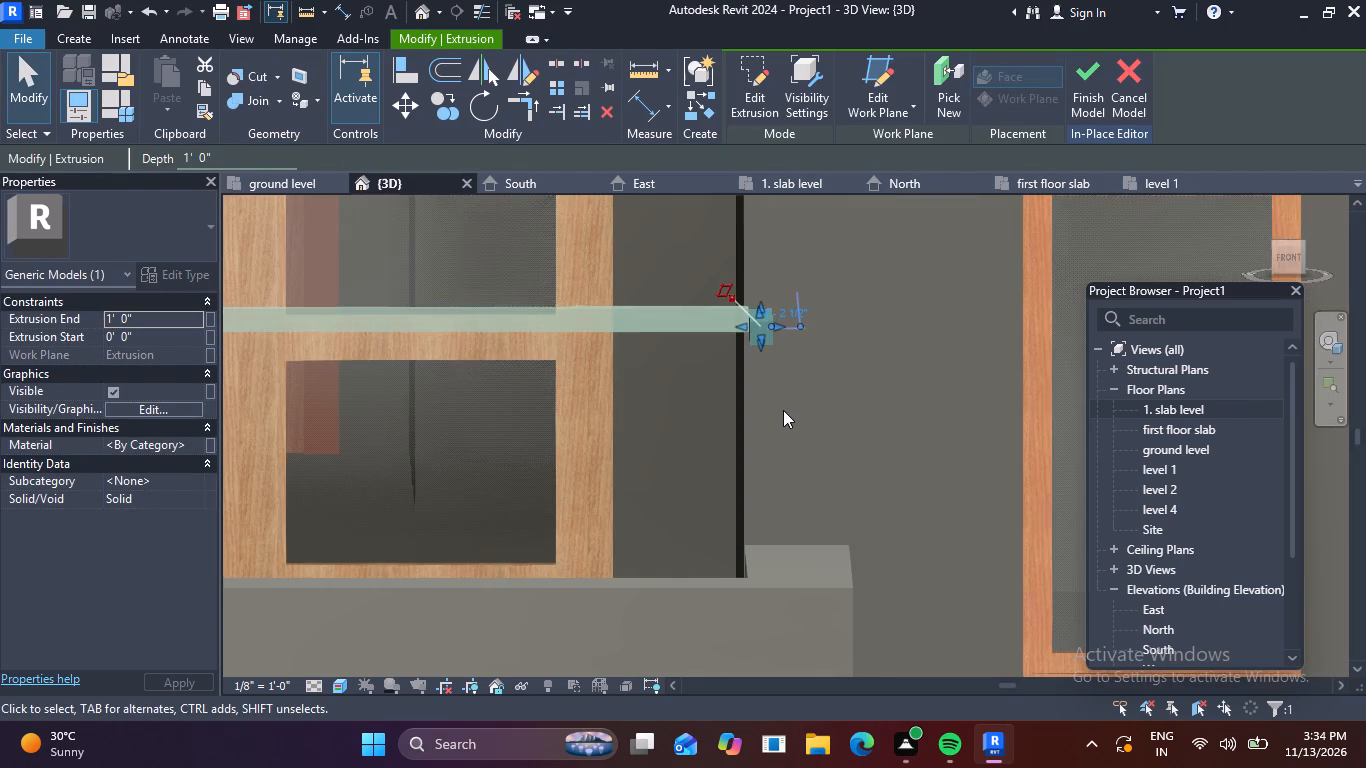
pyautogui.keyDown('shift'); pyautogui.moveTo(787, 415); pyautogui.dragTo(721, 467, button='middle'); pyautogui.keyUp('shift')
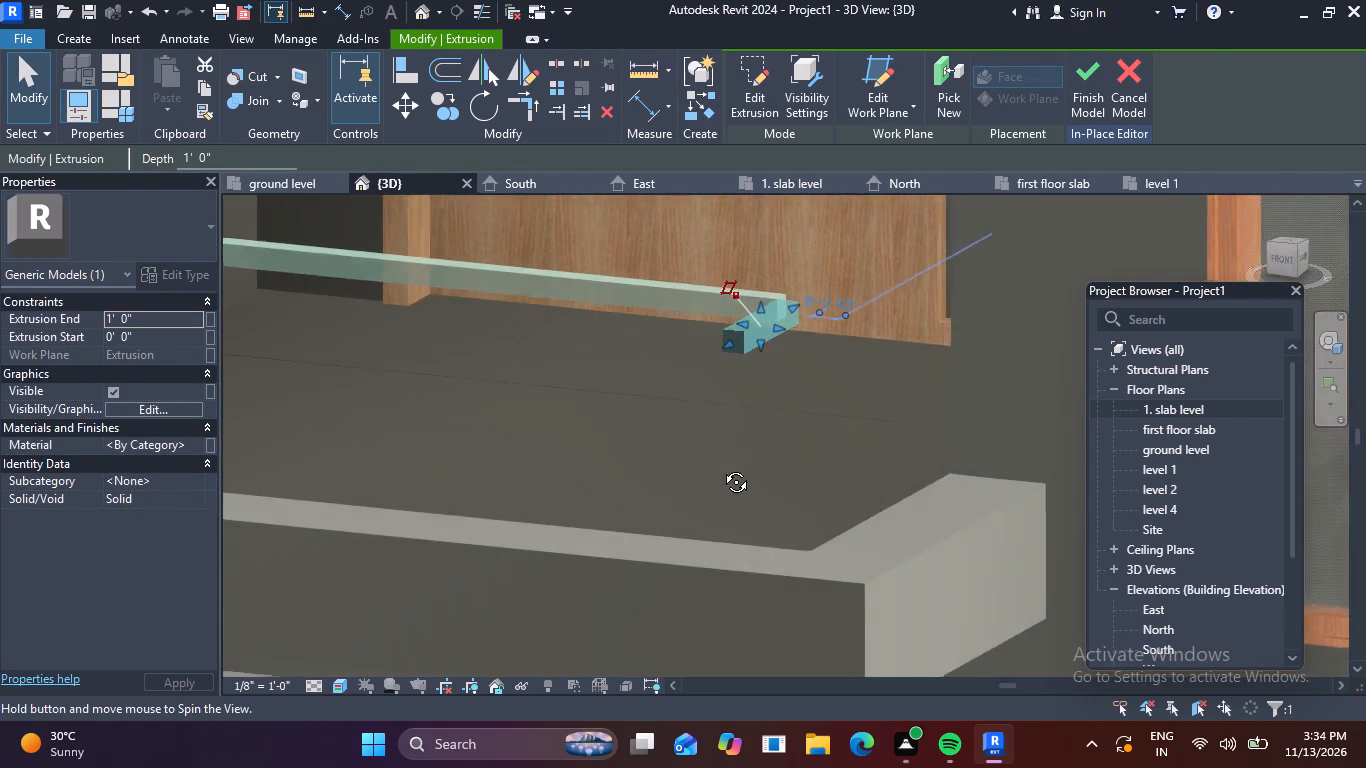
pyautogui.keyDown('shift'); pyautogui.moveTo(721, 467); pyautogui.dragTo(619, 436, button='middle'); pyautogui.keyUp('shift')
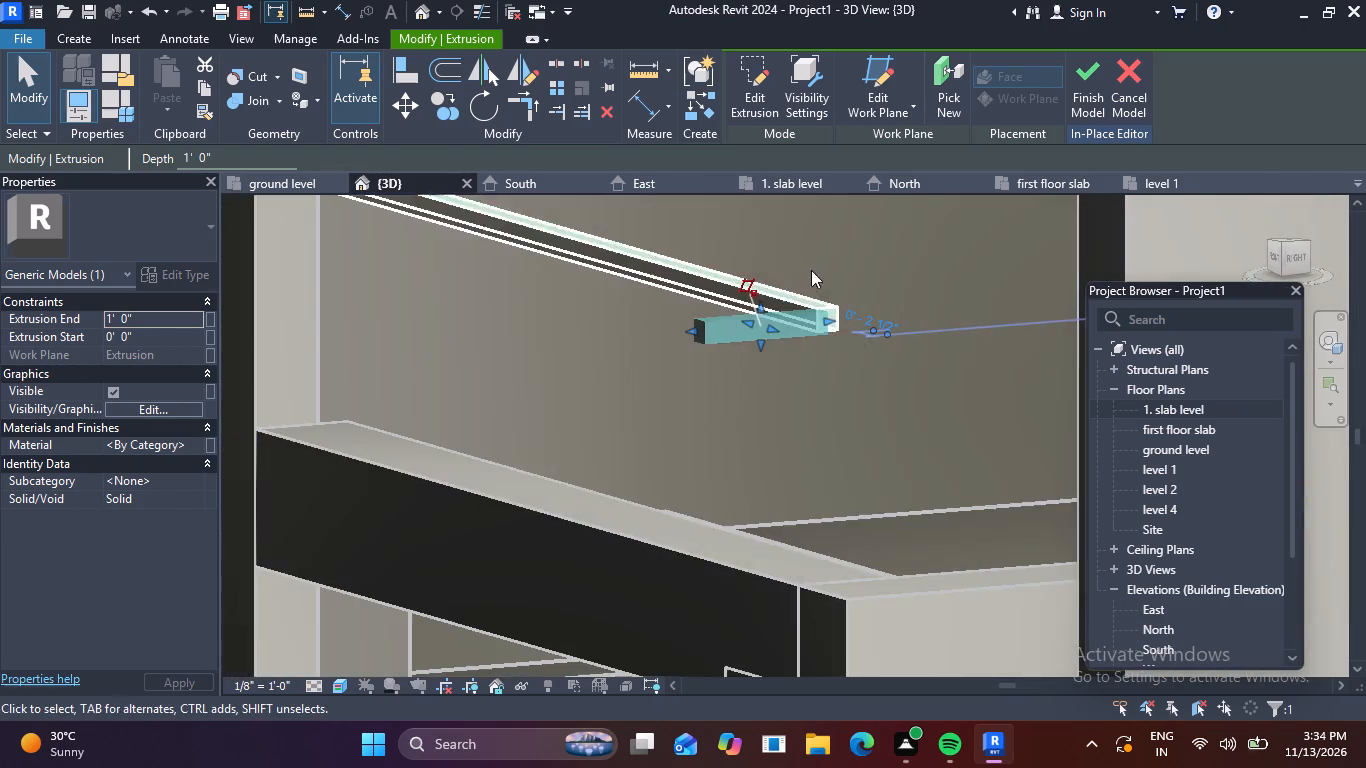
pyautogui.scroll(4, 799, 273)
pyautogui.keyDown('shift'); pyautogui.moveTo(782, 293); pyautogui.dragTo(727, 294, button='middle'); pyautogui.keyUp('shift')
pyautogui.keyDown('shift'); pyautogui.scroll(1, 730, 294); pyautogui.keyUp('shift')
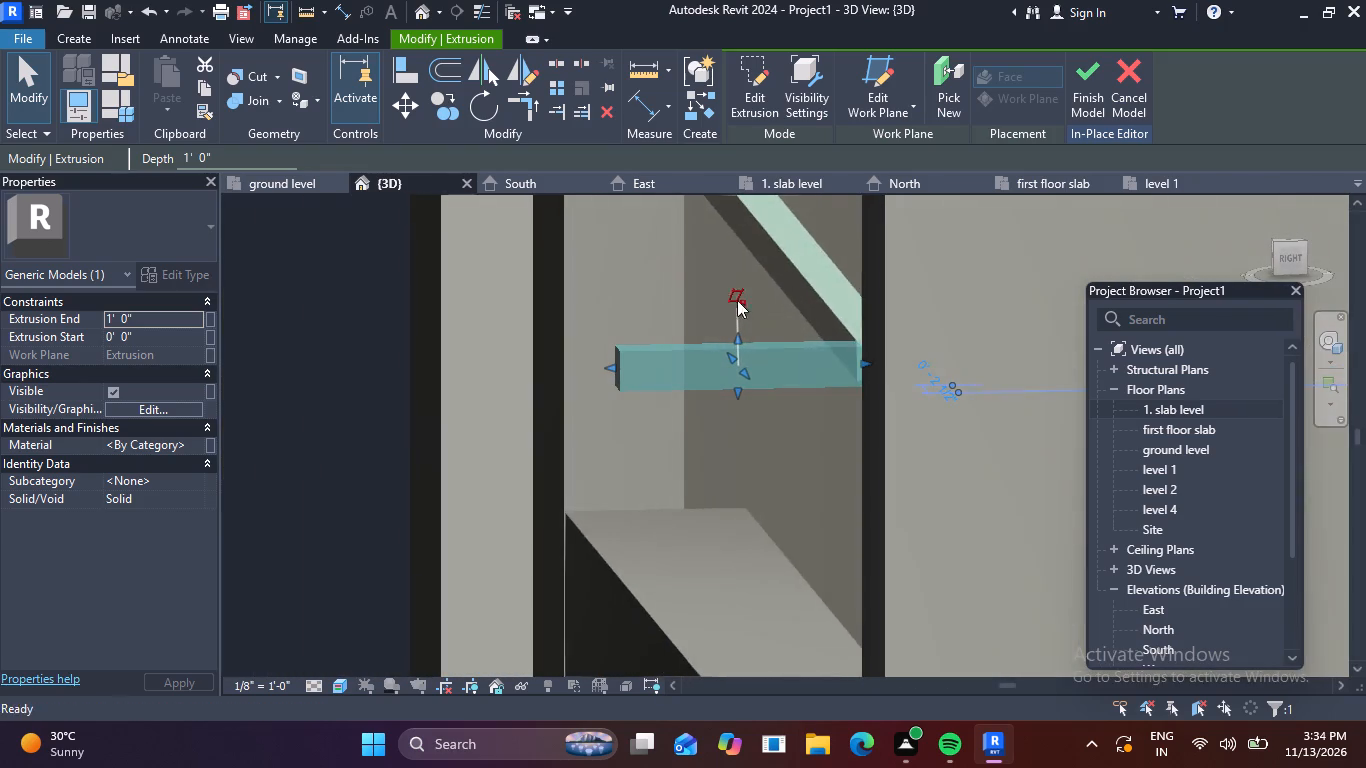
pyautogui.keyDown('shift'); pyautogui.moveTo(870, 335); pyautogui.dragTo(913, 341, button='middle'); pyautogui.keyUp('shift')
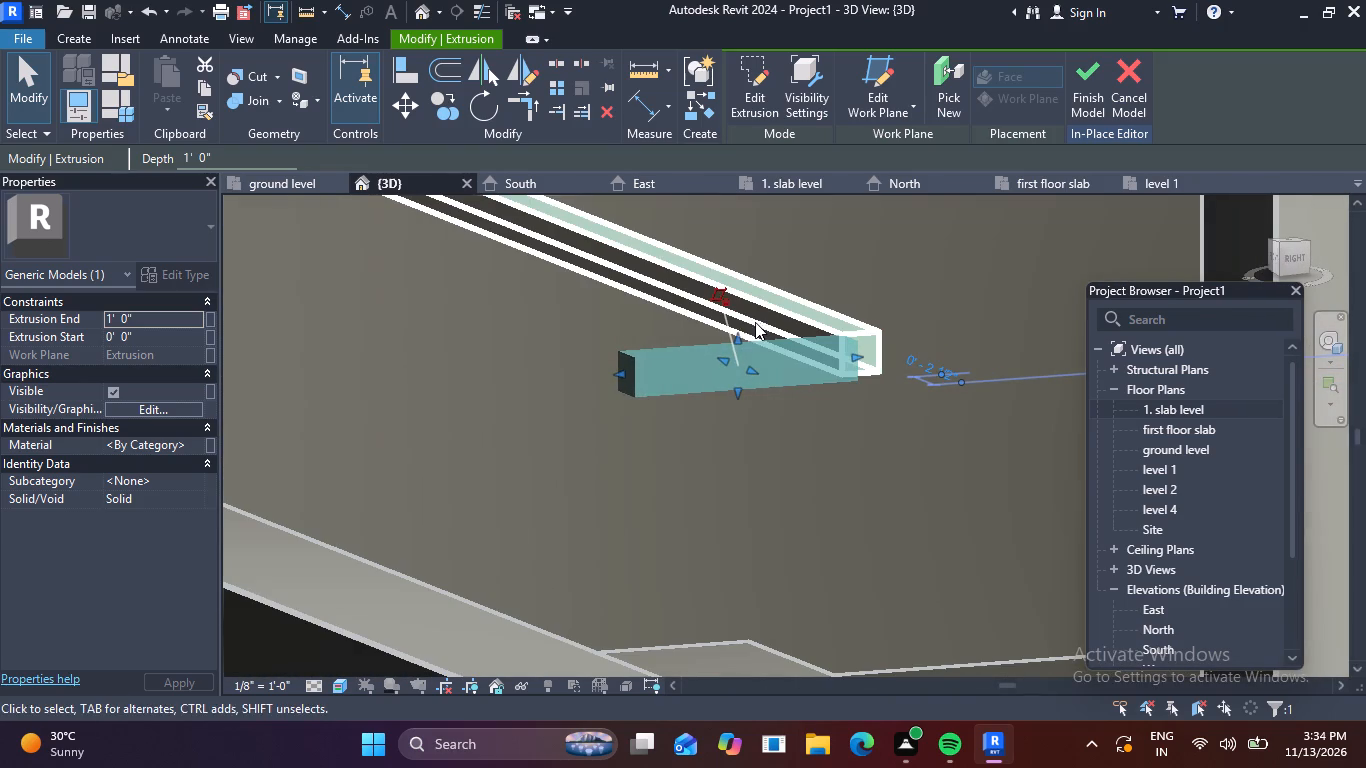
pyautogui.click(733, 335)
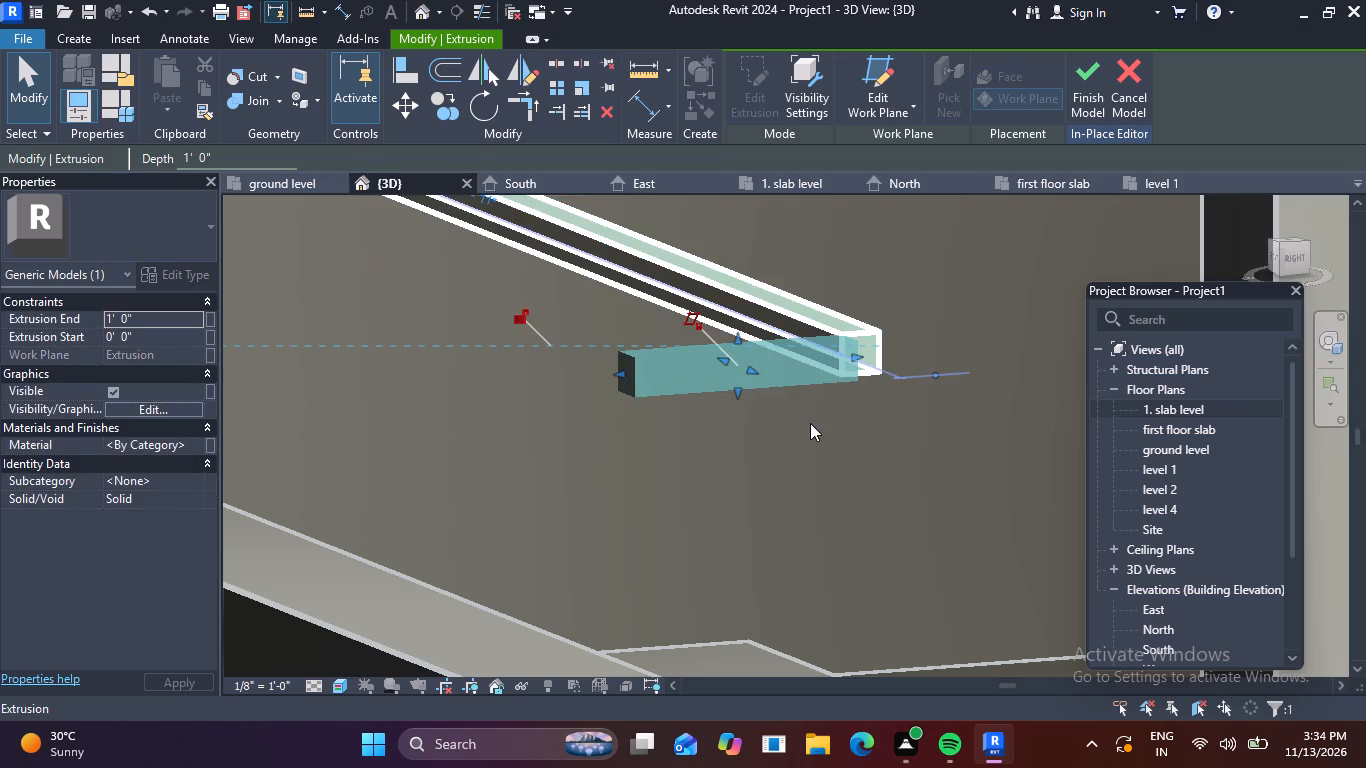
pyautogui.moveTo(733, 399); pyautogui.dragTo(737, 384)
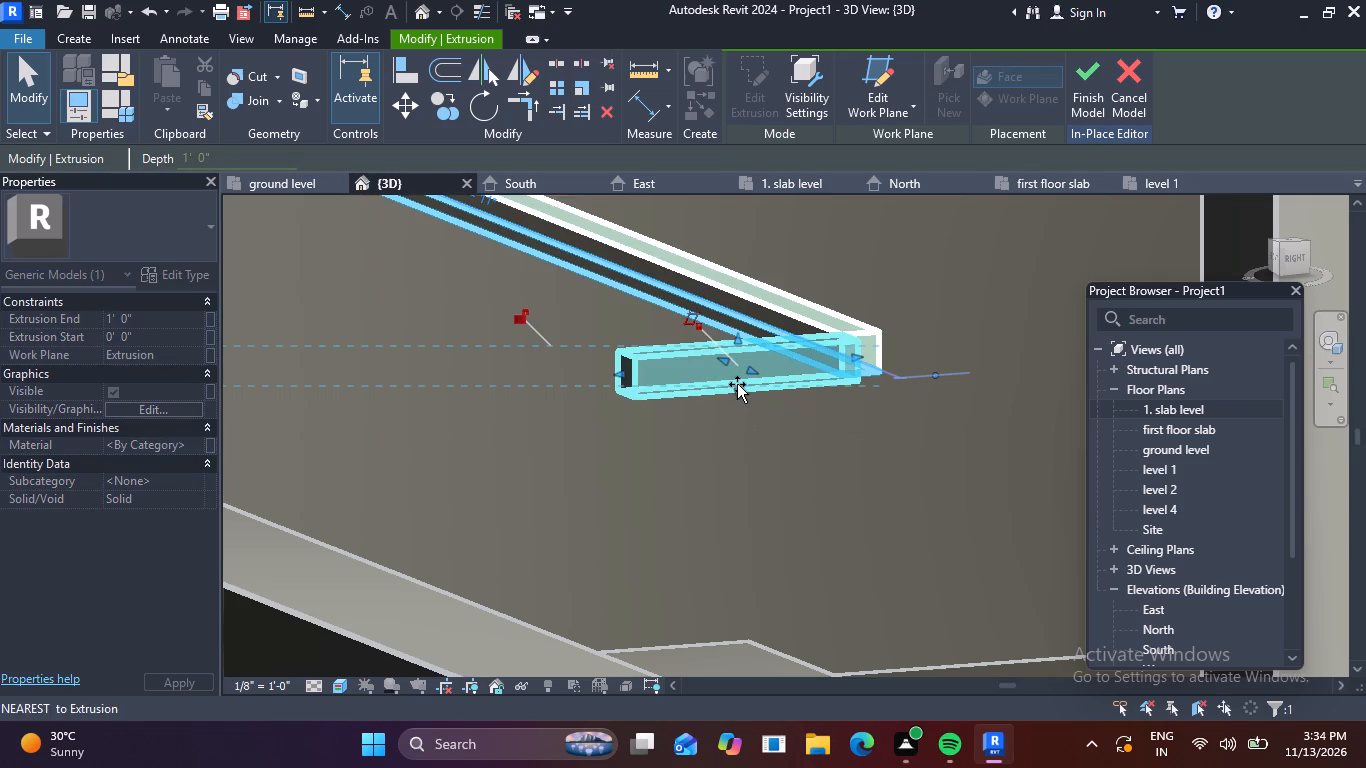
pyautogui.moveTo(737, 384); pyautogui.dragTo(736, 372)
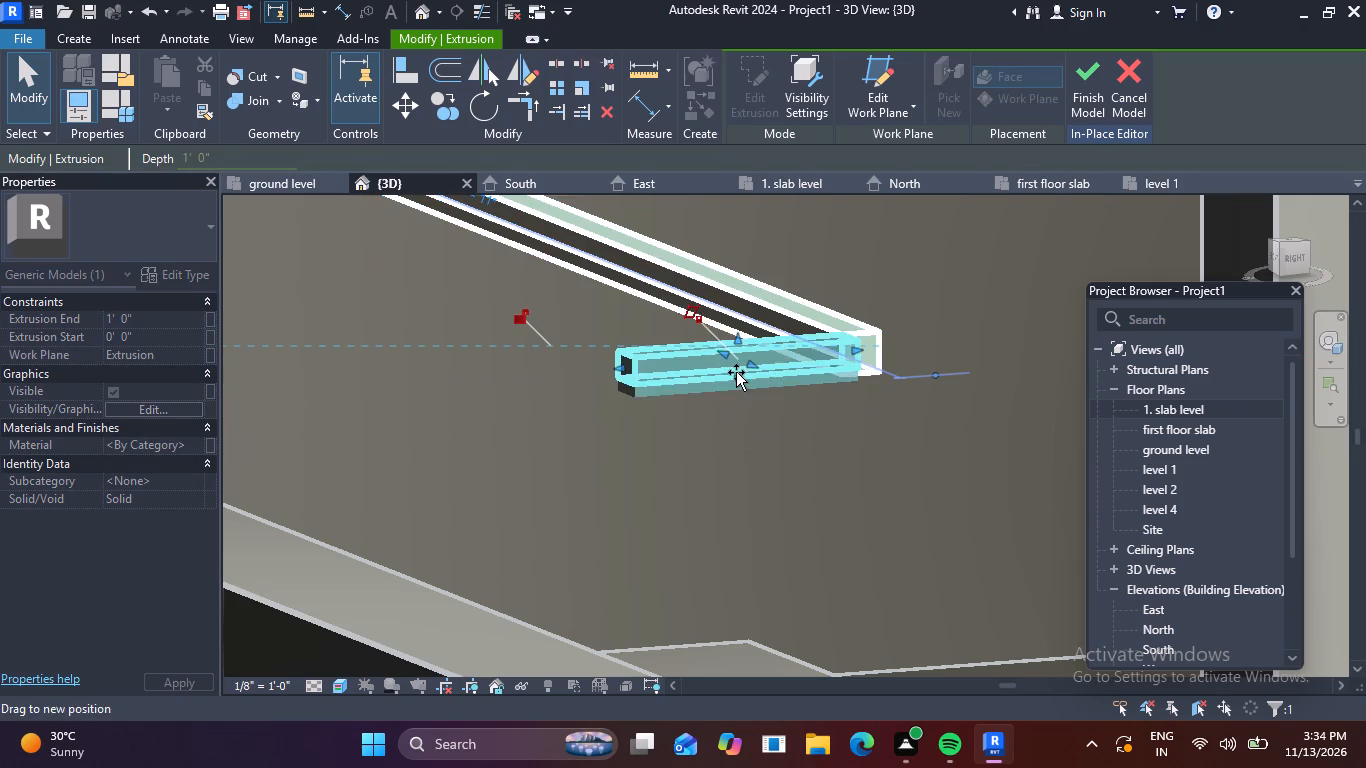
pyautogui.moveTo(736, 372); pyautogui.dragTo(740, 381)
pyautogui.scroll(-2, 915, 408)
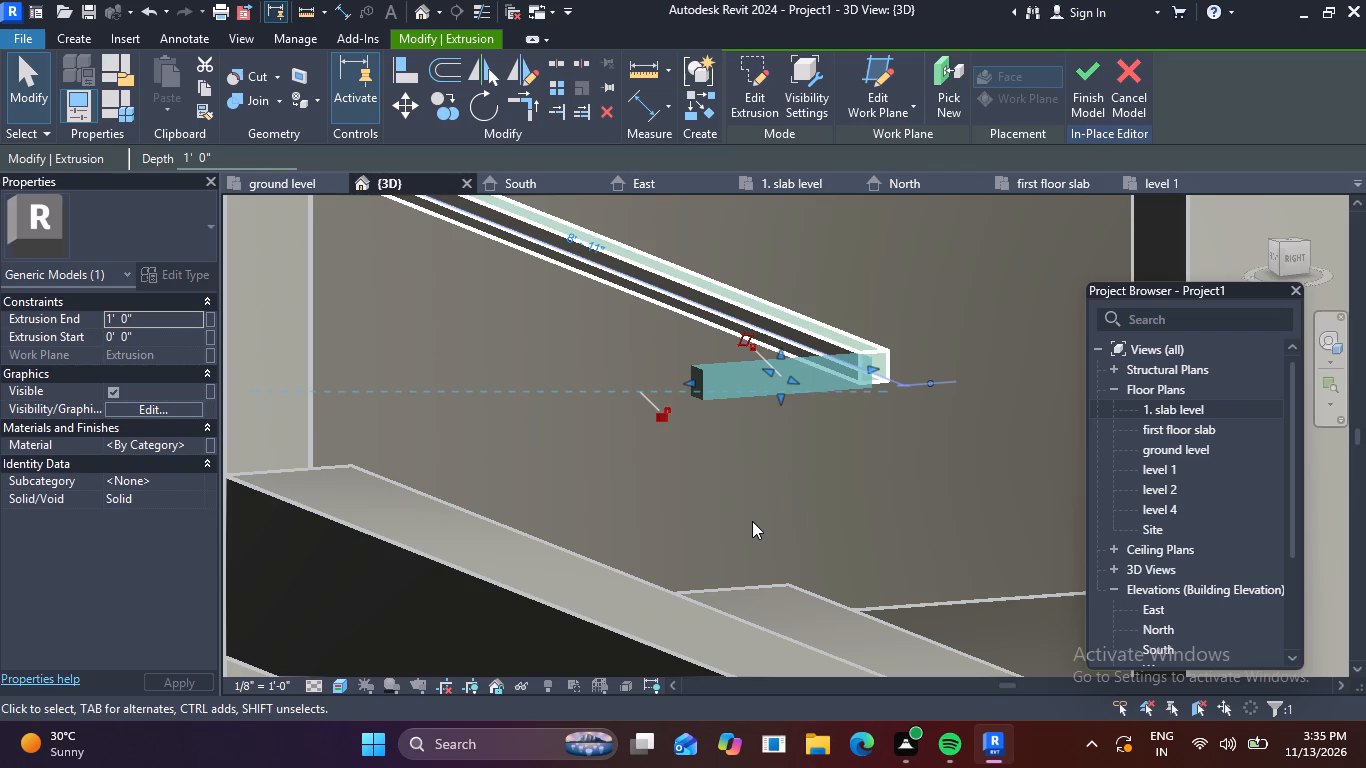
pyautogui.press('Escape')
# Stretch the long rail's free end outward to a depth of 8' 6 1/2", behind the short bar.
pyautogui.keyDown('shift'); pyautogui.moveTo(735, 520); pyautogui.dragTo(957, 504, button='middle'); pyautogui.keyUp('shift')
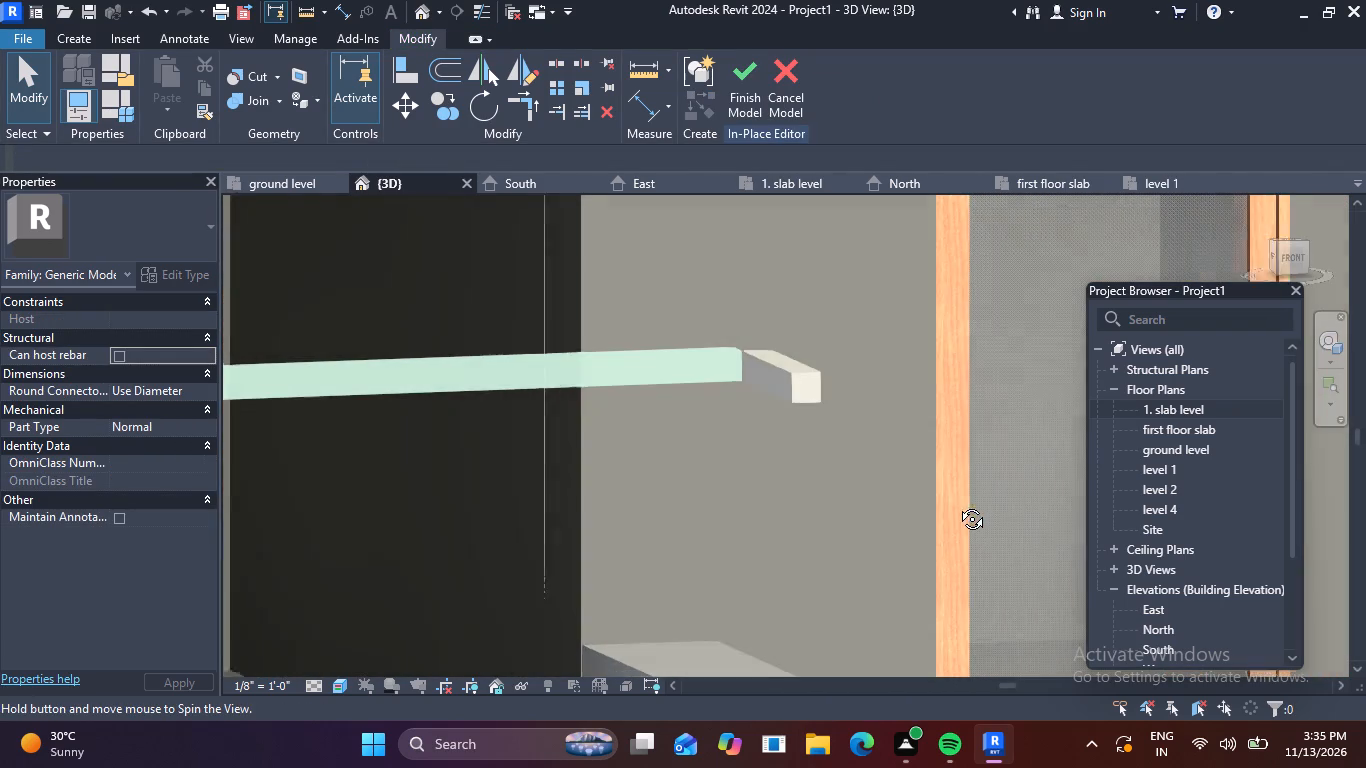
pyautogui.keyDown('shift'); pyautogui.moveTo(957, 504); pyautogui.dragTo(957, 503, button='middle'); pyautogui.keyUp('shift')
pyautogui.click(696, 375)
pyautogui.scroll(-2, 724, 412)
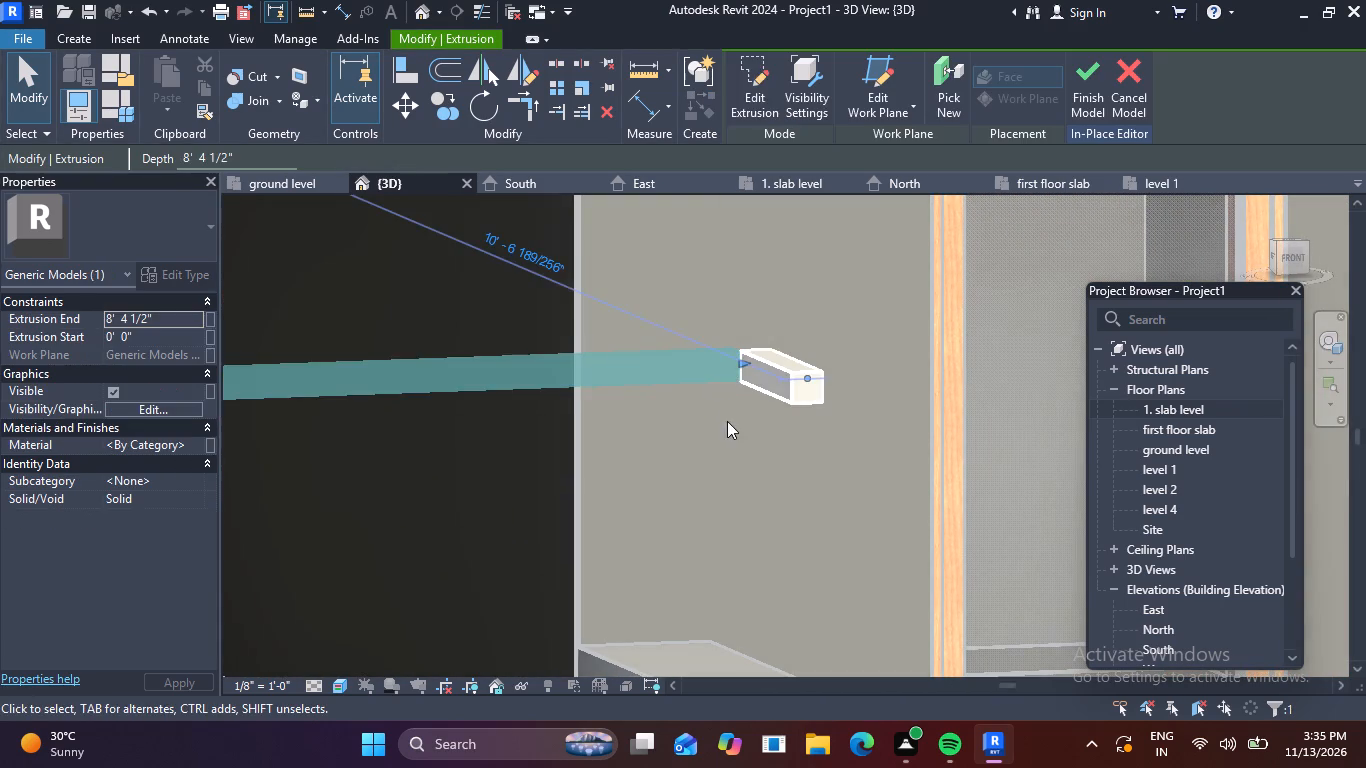
pyautogui.scroll(-2, 727, 421)
pyautogui.moveTo(739, 384); pyautogui.dragTo(754, 383)
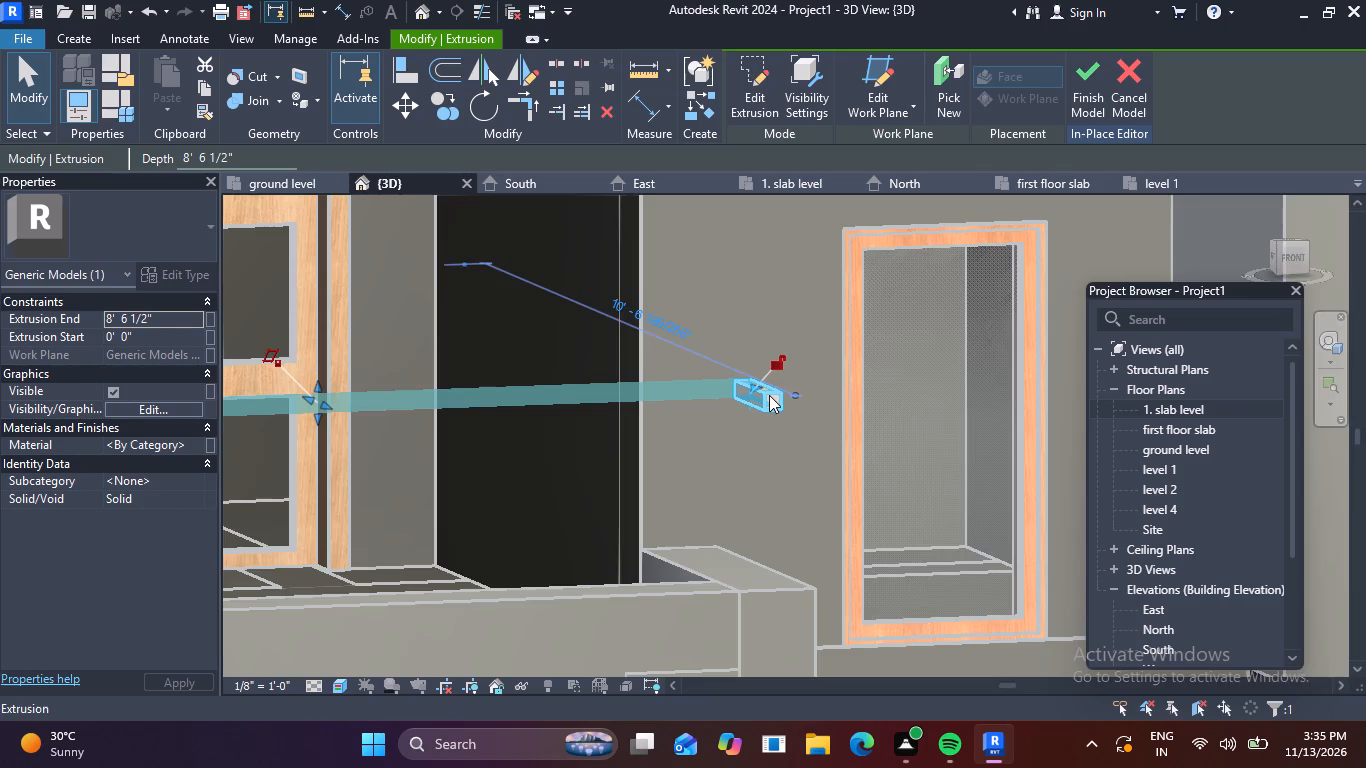
pyautogui.scroll(-2, 769, 395)
pyautogui.keyDown('shift'); pyautogui.moveTo(807, 401); pyautogui.dragTo(733, 443, button='middle'); pyautogui.keyUp('shift')
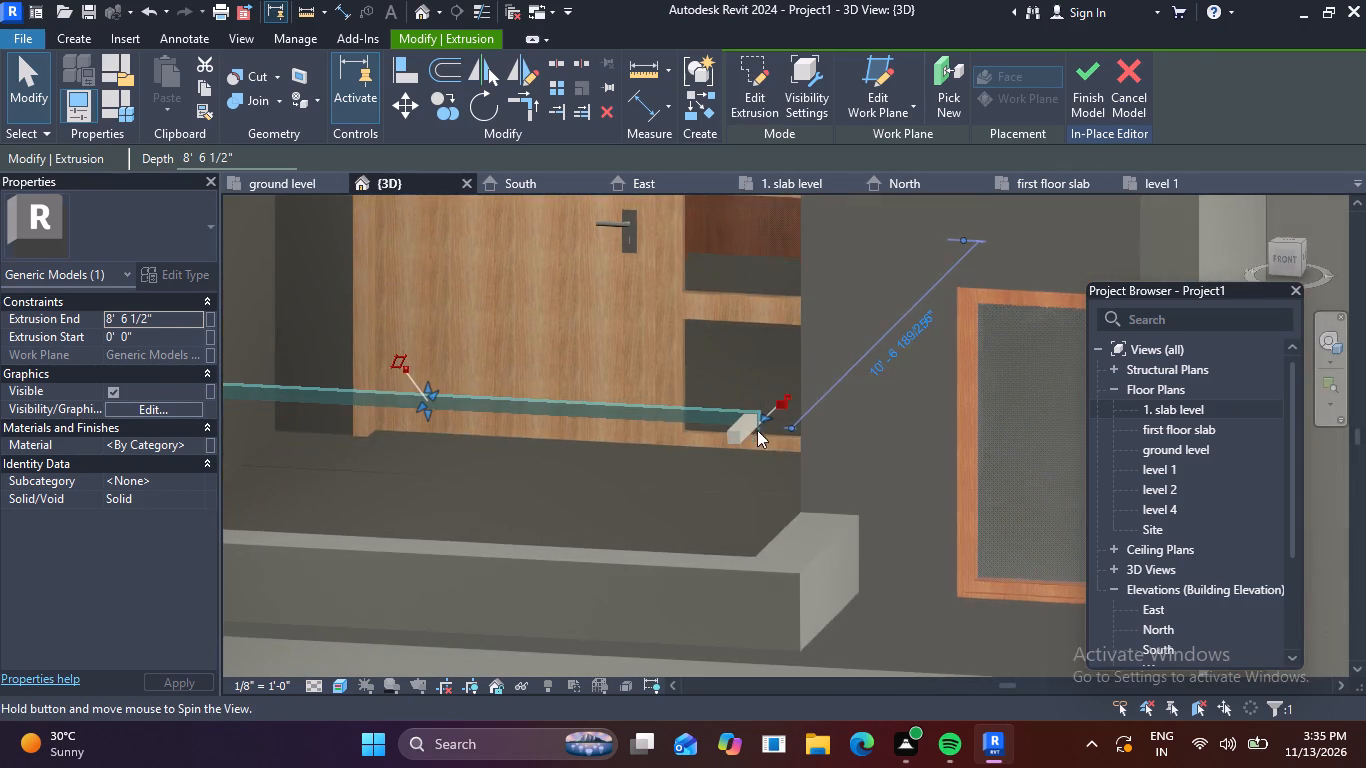
pyautogui.scroll(8, 763, 416)
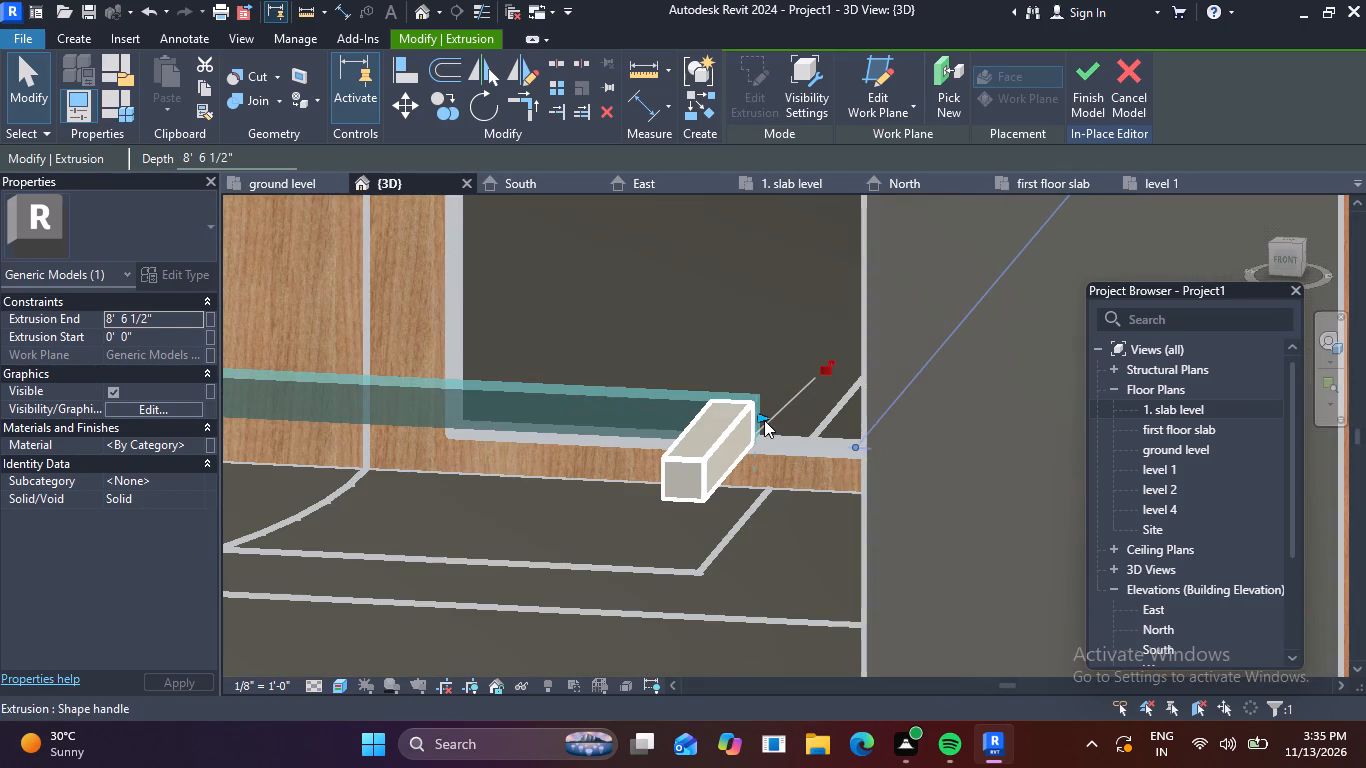
pyautogui.click(760, 416)
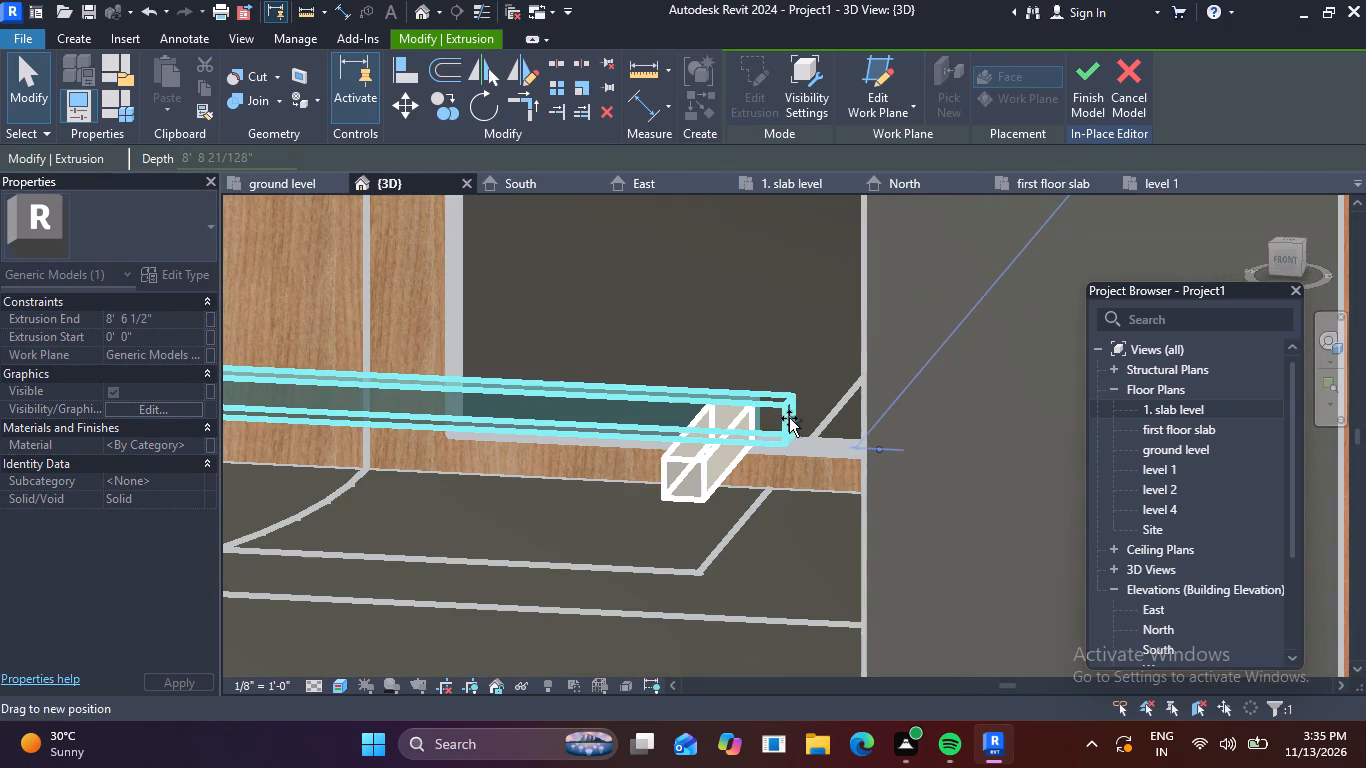
pyautogui.press('Escape')
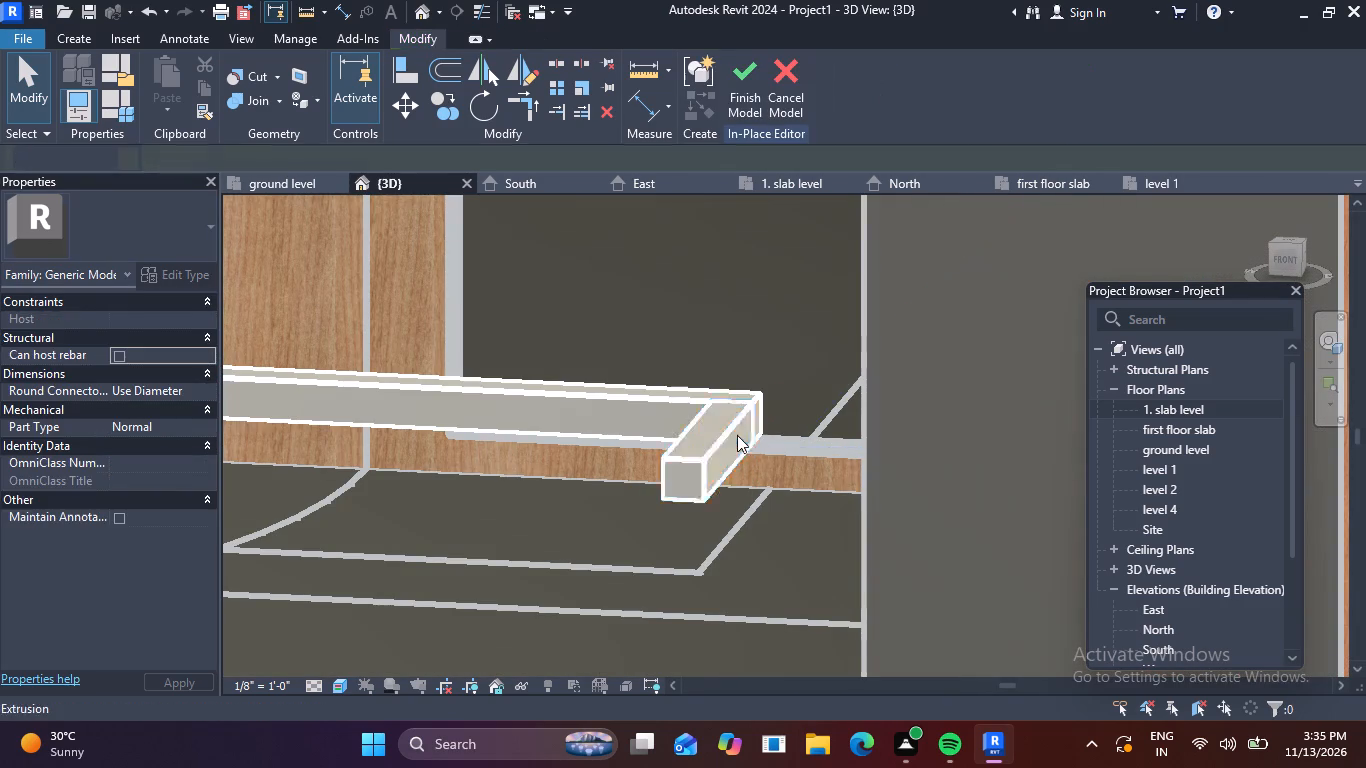
# Shift the short bar's two side faces outward so its inner side meets the long rail's free end.
pyautogui.click(737, 433)
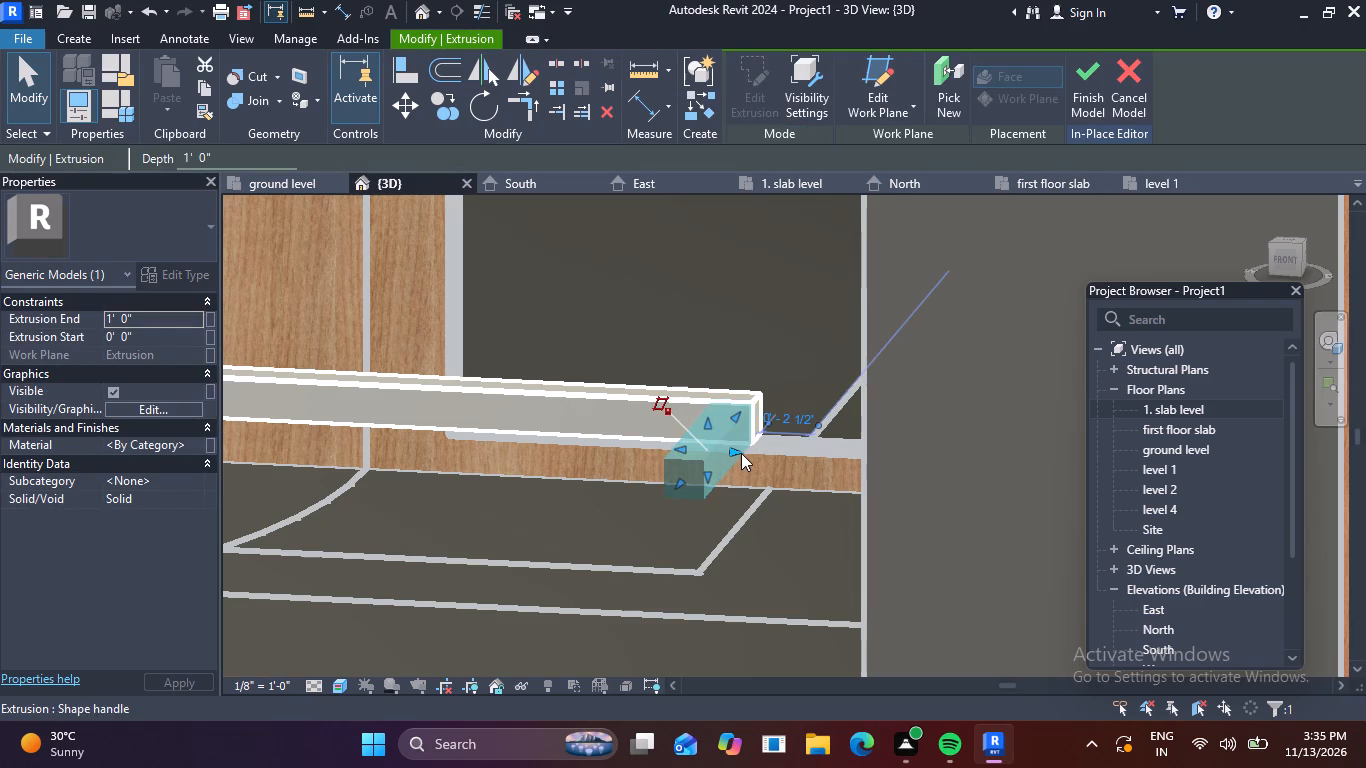
pyautogui.moveTo(739, 450); pyautogui.dragTo(806, 446)
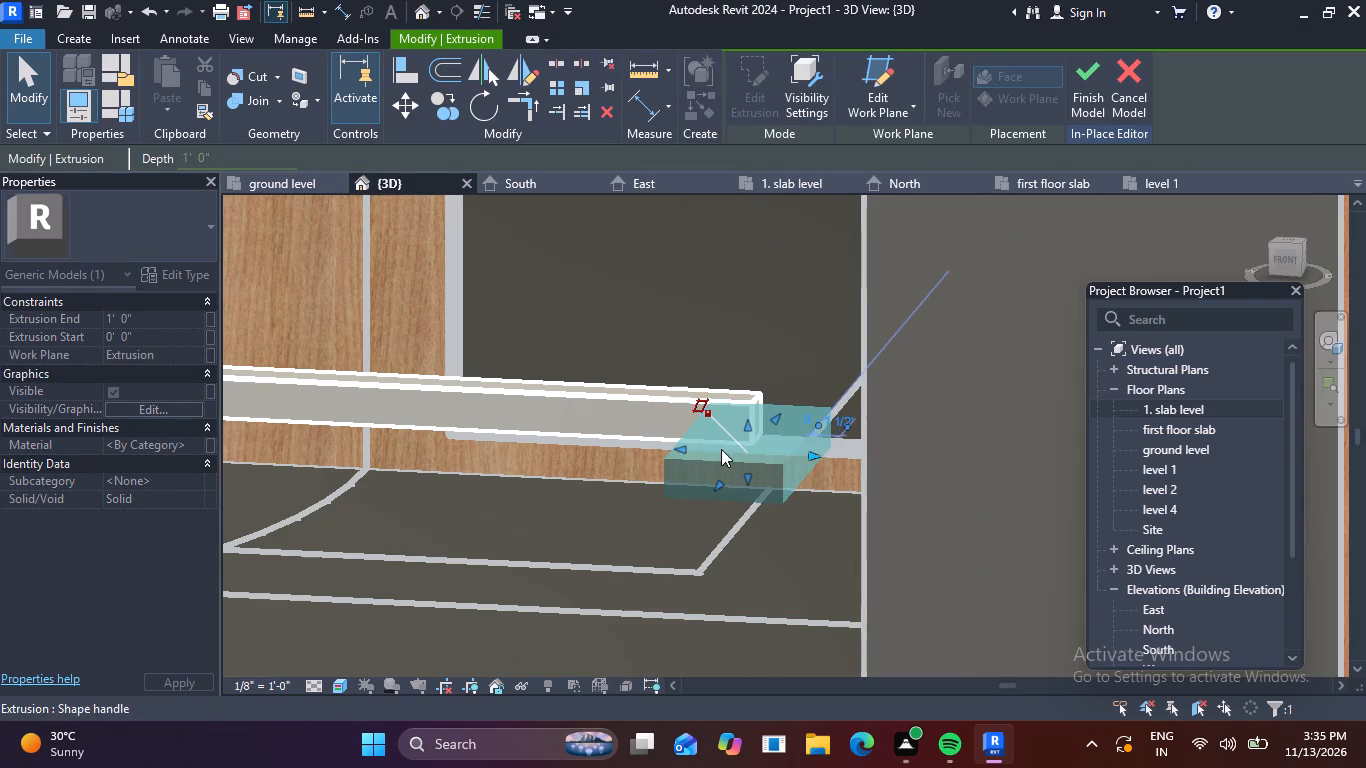
pyautogui.moveTo(679, 449); pyautogui.dragTo(720, 448)
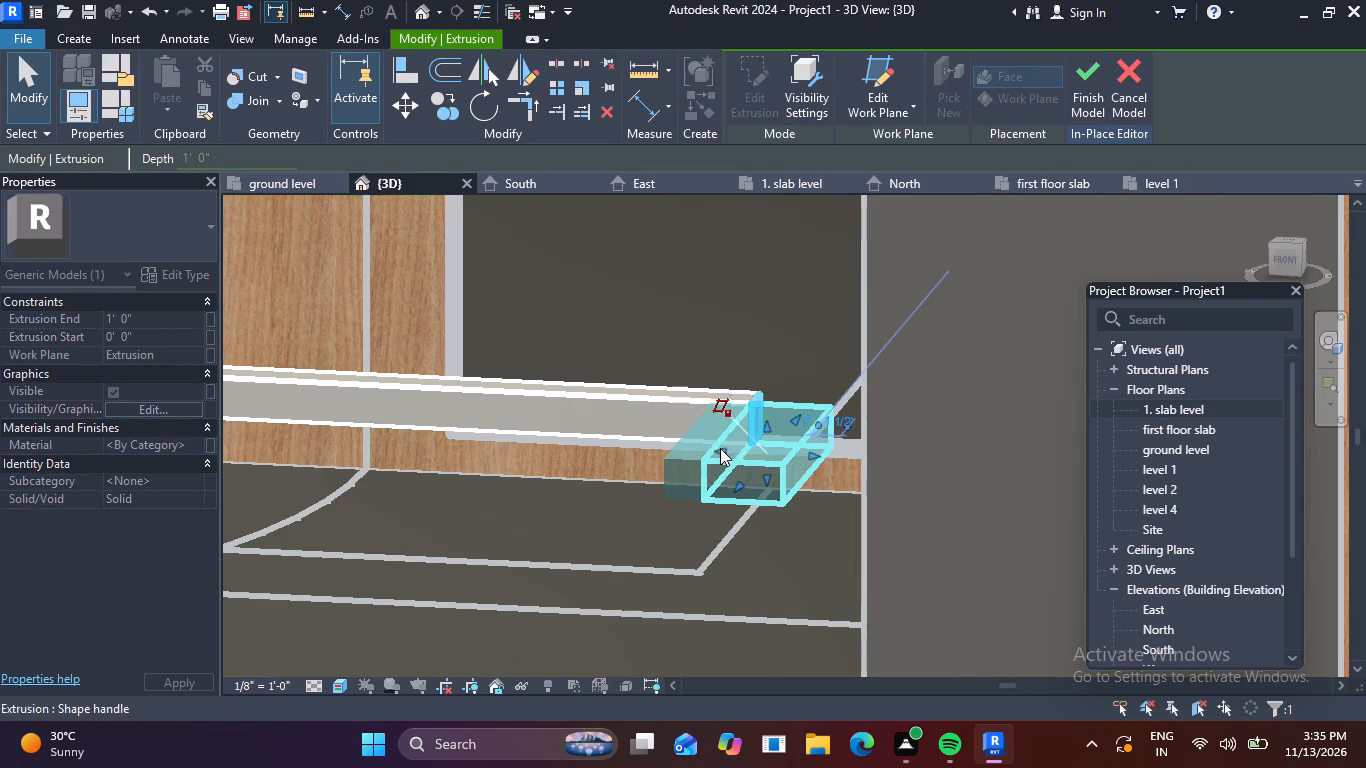
pyautogui.moveTo(817, 454); pyautogui.dragTo(799, 454)
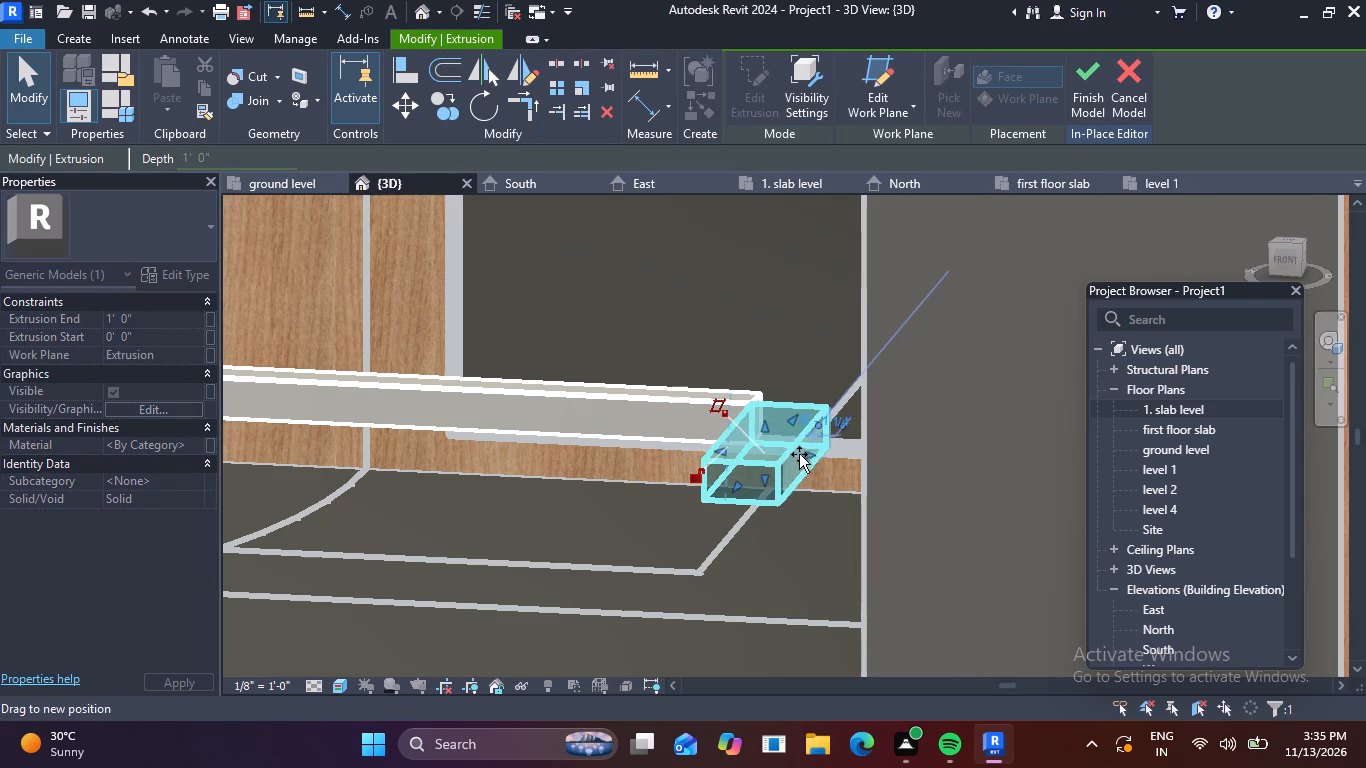
pyautogui.moveTo(799, 454); pyautogui.dragTo(779, 452)
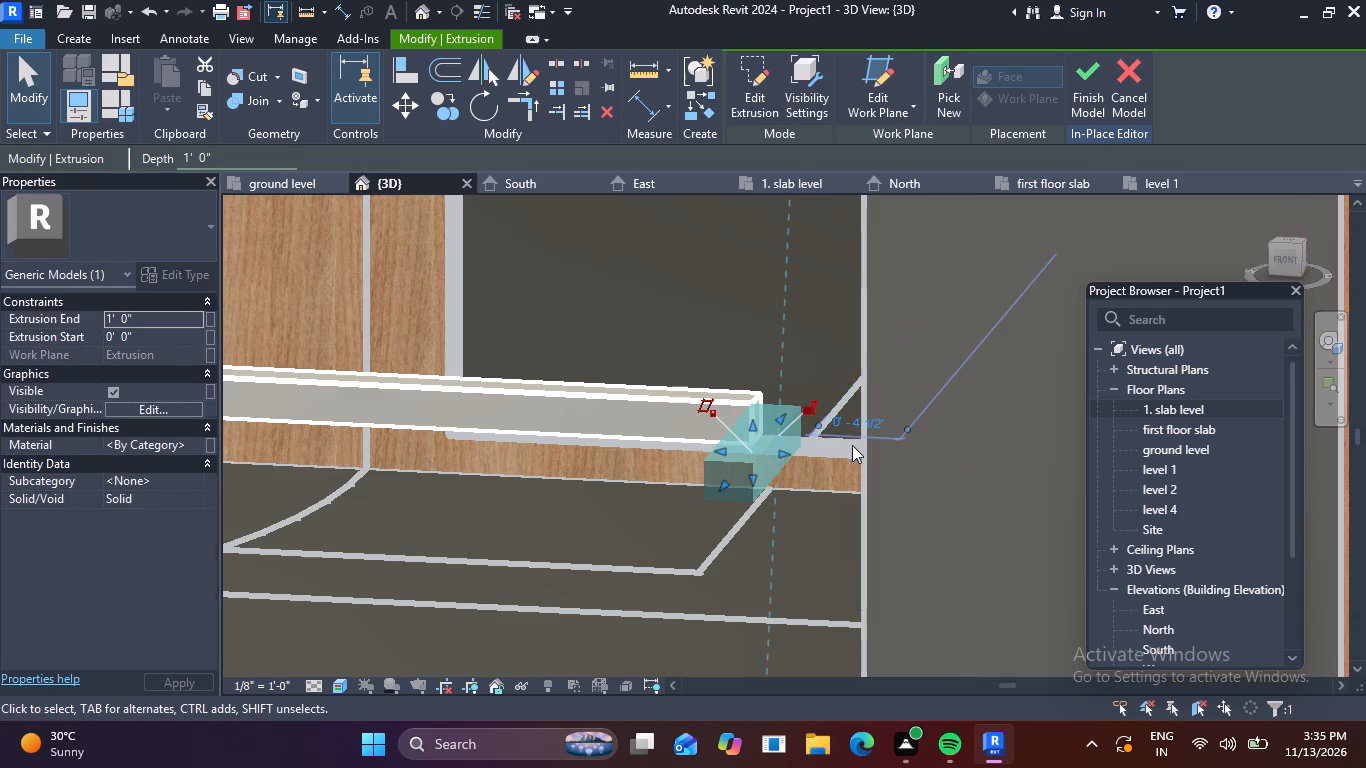
pyautogui.scroll(-3, 853, 447)
pyautogui.keyDown('shift'); pyautogui.moveTo(853, 502); pyautogui.dragTo(699, 537, button='middle'); pyautogui.keyUp('shift')
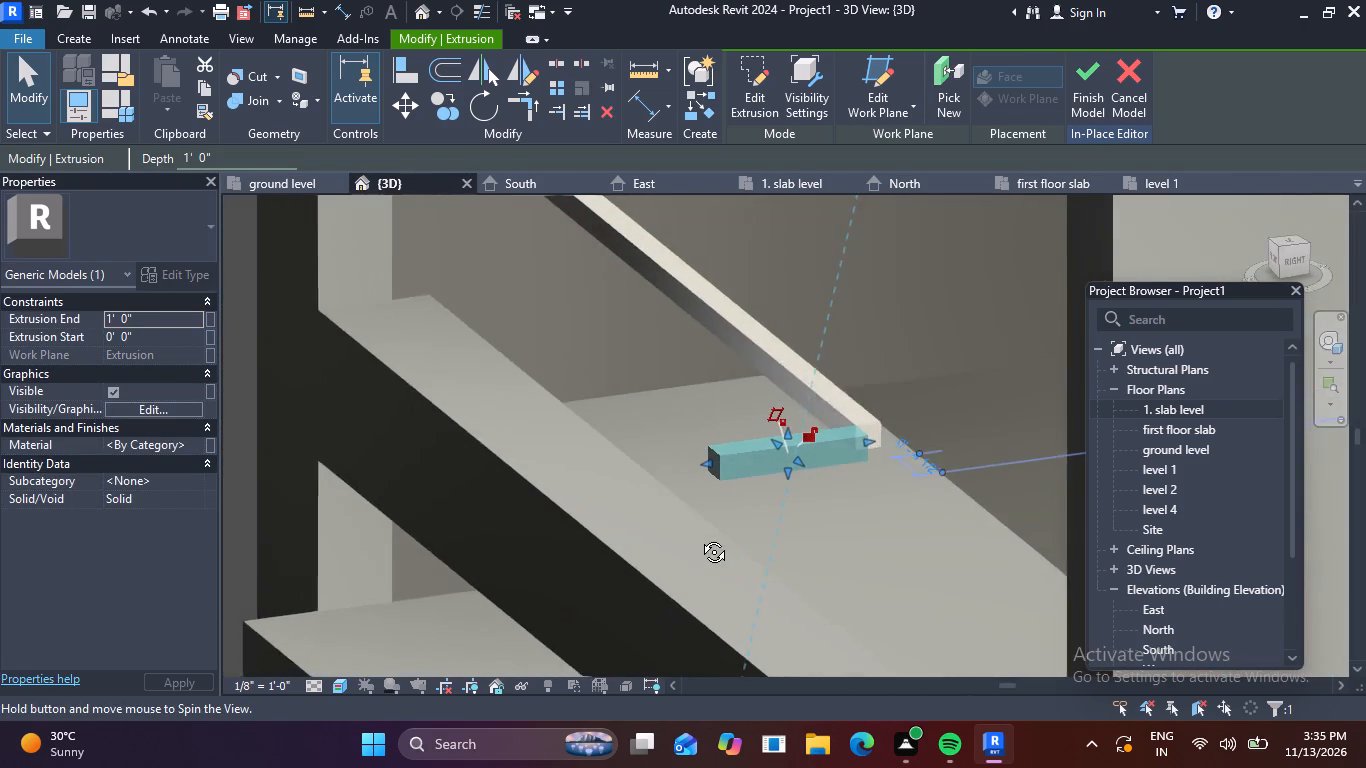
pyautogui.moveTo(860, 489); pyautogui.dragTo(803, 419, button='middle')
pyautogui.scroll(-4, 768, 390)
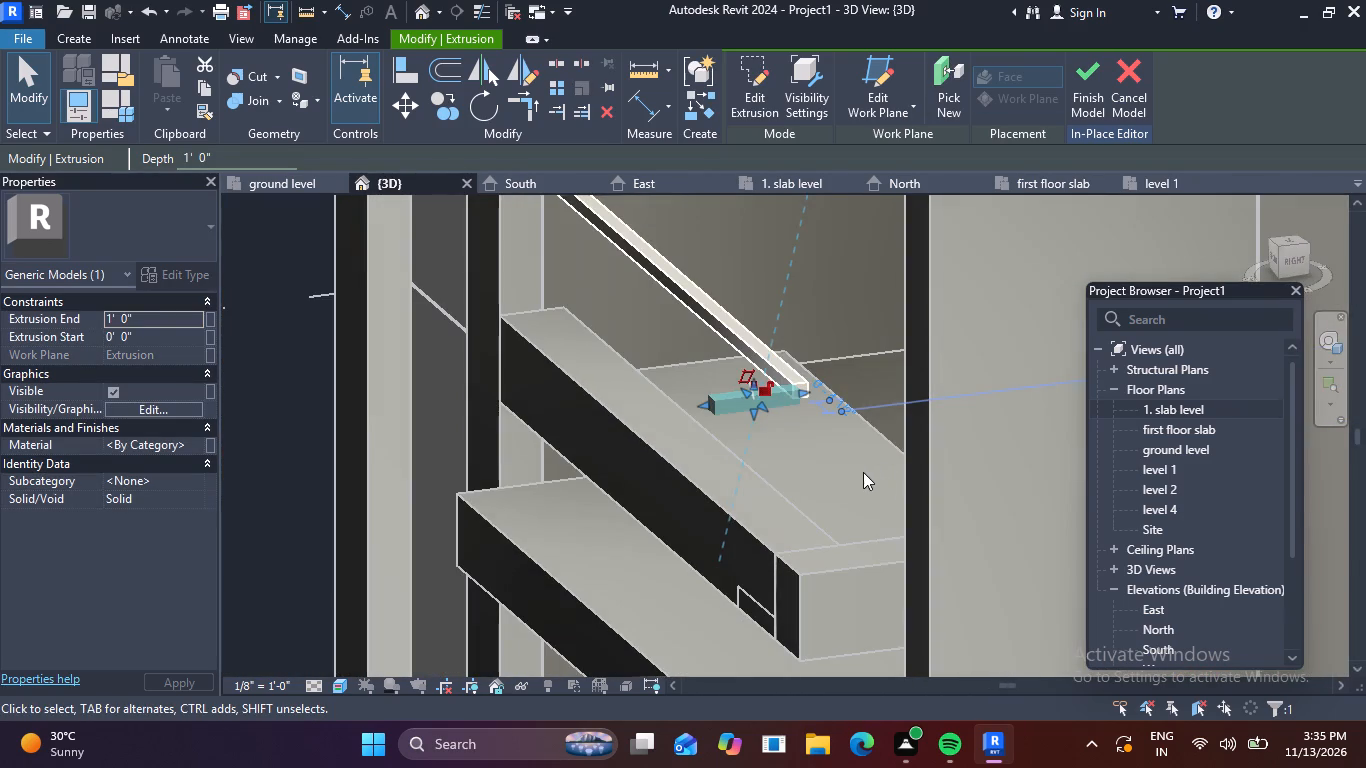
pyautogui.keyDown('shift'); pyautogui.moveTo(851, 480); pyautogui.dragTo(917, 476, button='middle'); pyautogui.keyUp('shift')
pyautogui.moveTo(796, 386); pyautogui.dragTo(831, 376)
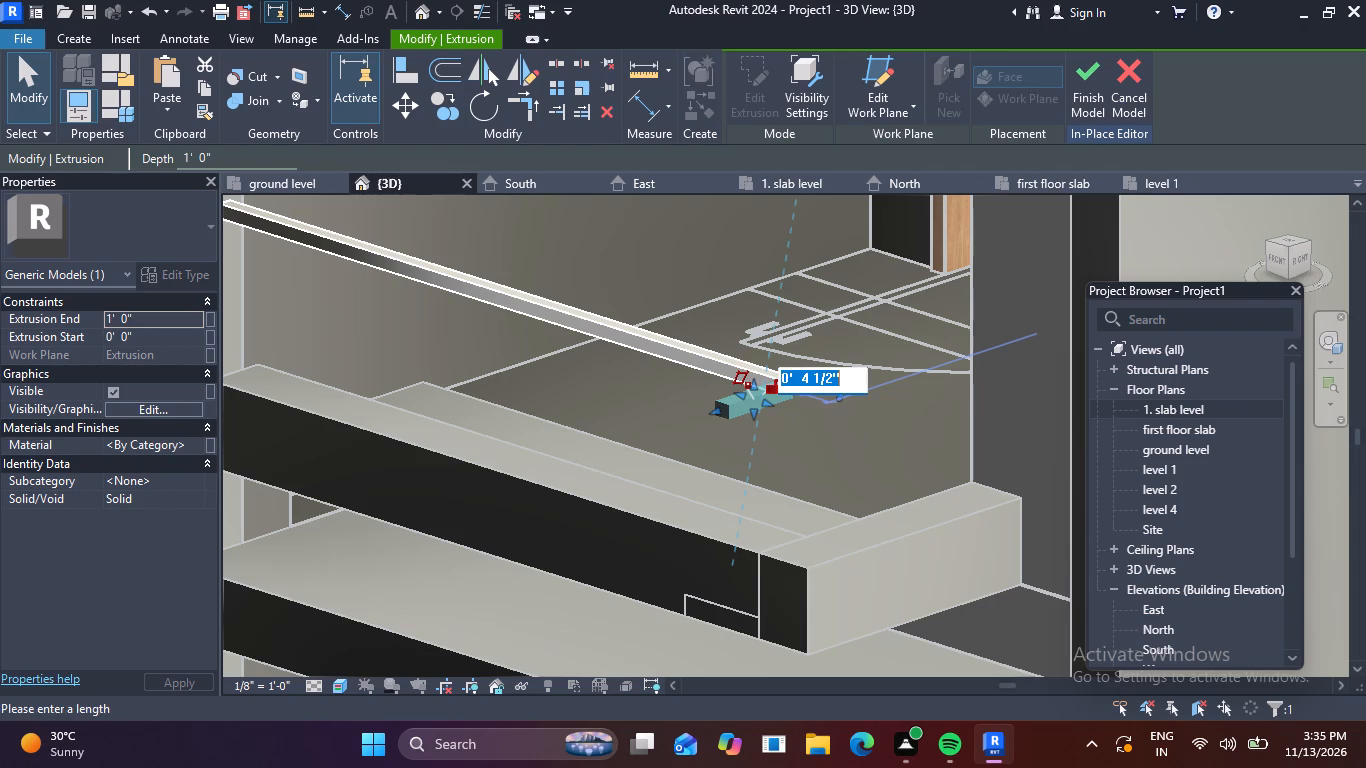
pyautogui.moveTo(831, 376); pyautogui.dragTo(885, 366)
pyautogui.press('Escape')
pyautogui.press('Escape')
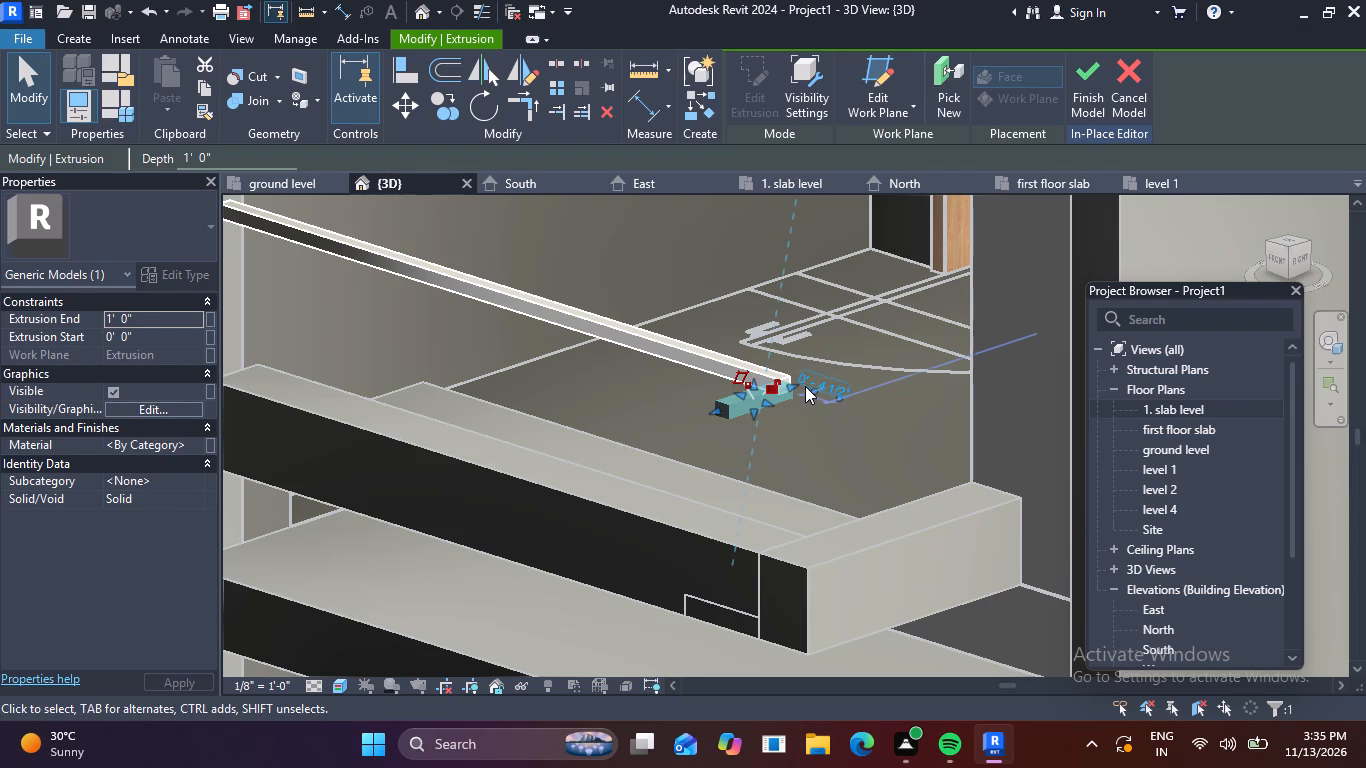
# Stretch the short bar's inner end toward the house to a depth of about 4' 2".
pyautogui.click(782, 387)
pyautogui.moveTo(795, 385); pyautogui.dragTo(995, 332)
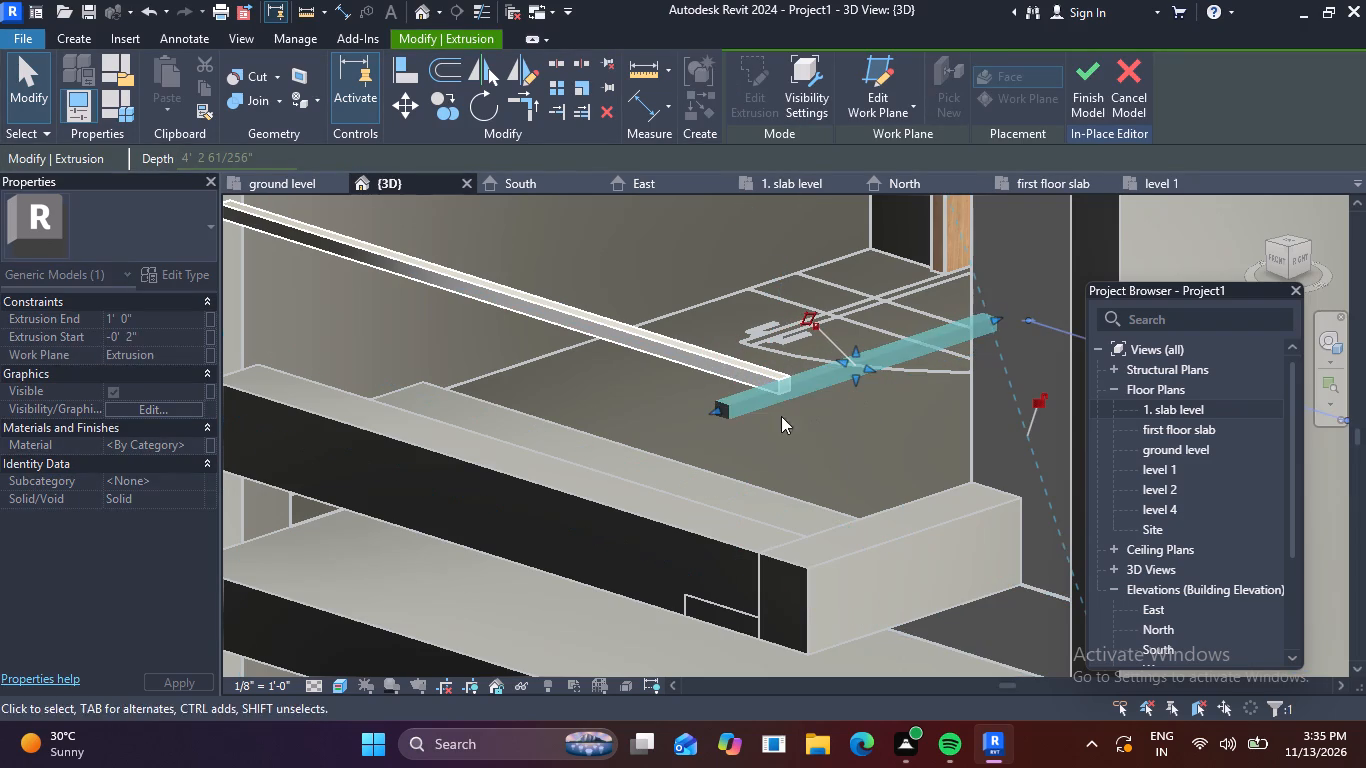
# Pull the short bar's outer end inward so it closes the corner at the long rail's free end.
pyautogui.moveTo(716, 412); pyautogui.dragTo(751, 396)
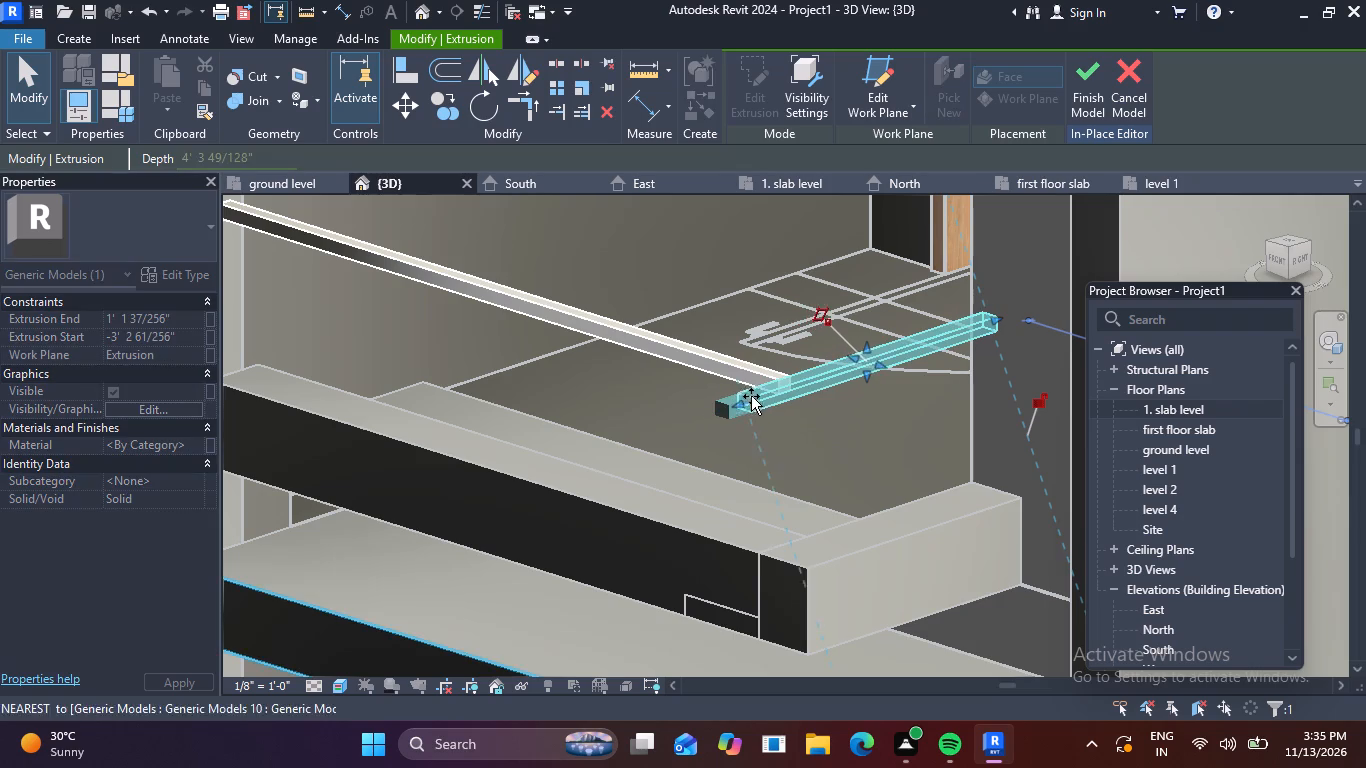
pyautogui.moveTo(751, 396); pyautogui.dragTo(787, 386)
pyautogui.press('Escape')
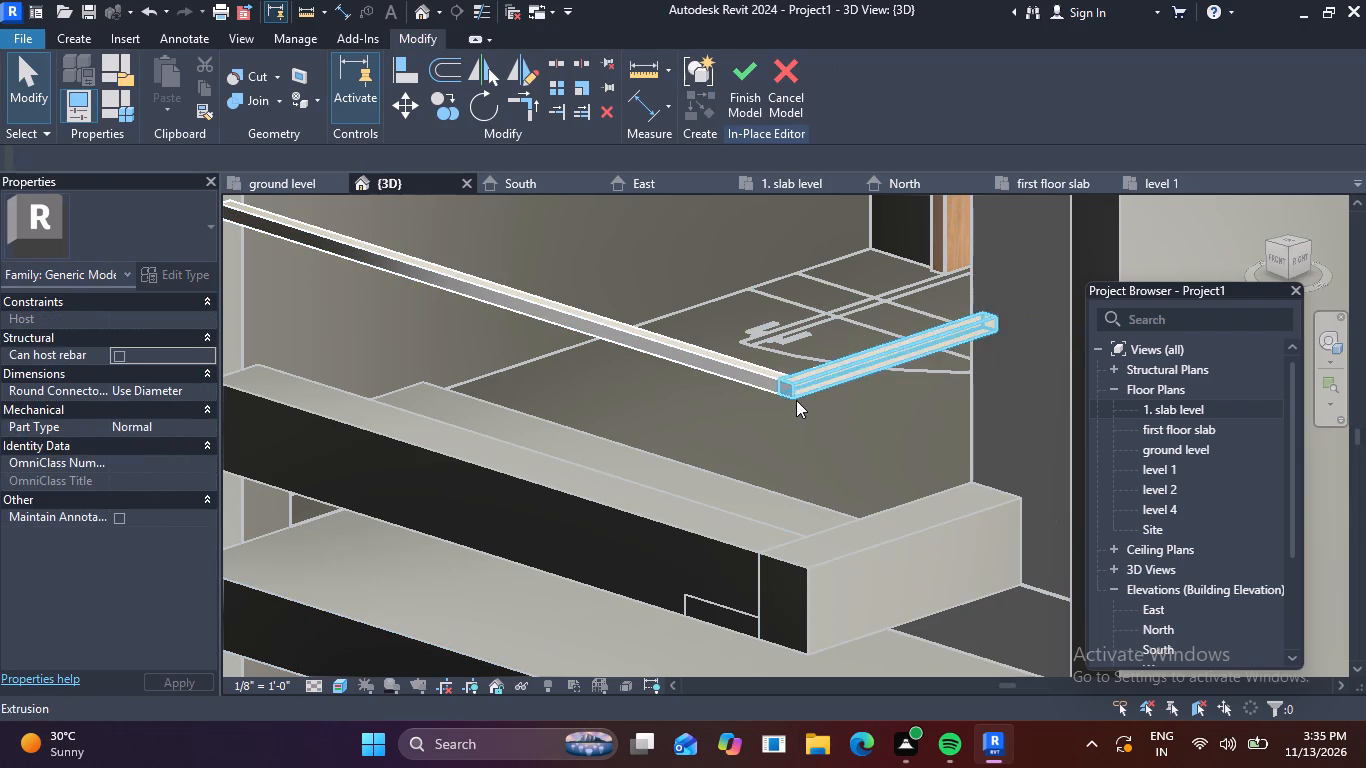
# Examine the rail and its corner return above the balcony parapet from the front and the side.
pyautogui.scroll(6, 796, 399)
pyautogui.scroll(-13, 811, 402)
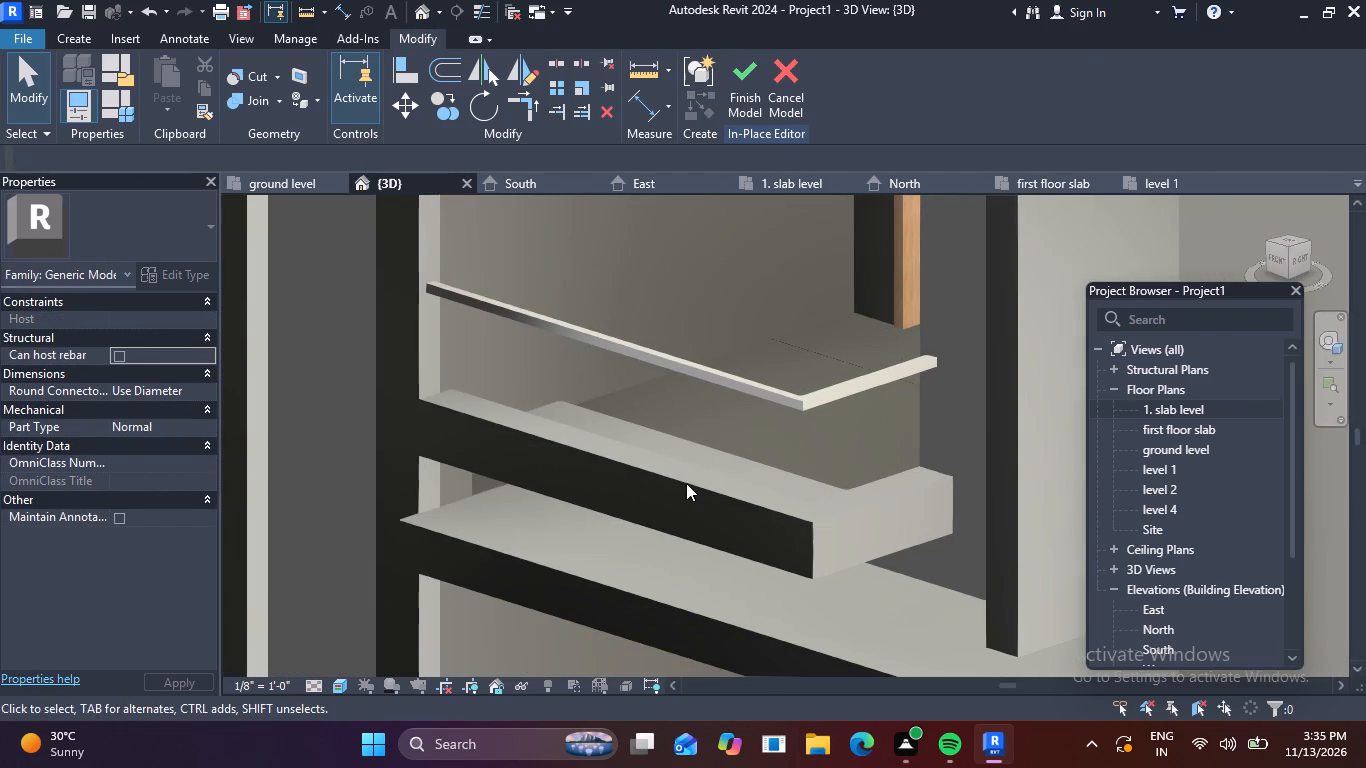
pyautogui.keyDown('shift'); pyautogui.moveTo(625, 476); pyautogui.dragTo(757, 356, button='middle'); pyautogui.keyUp('shift')
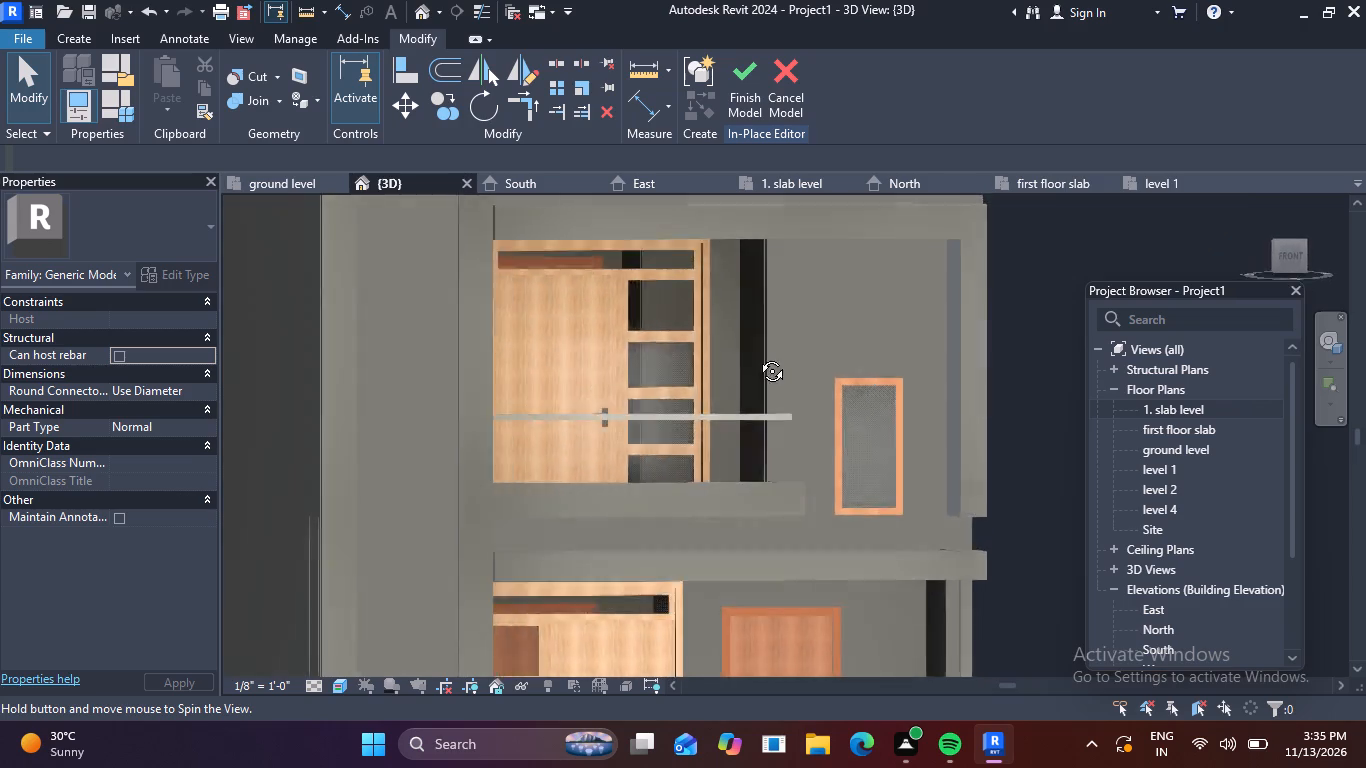
pyautogui.keyDown('shift'); pyautogui.moveTo(757, 356); pyautogui.dragTo(678, 353, button='middle'); pyautogui.keyUp('shift')
pyautogui.scroll(1, 740, 421)
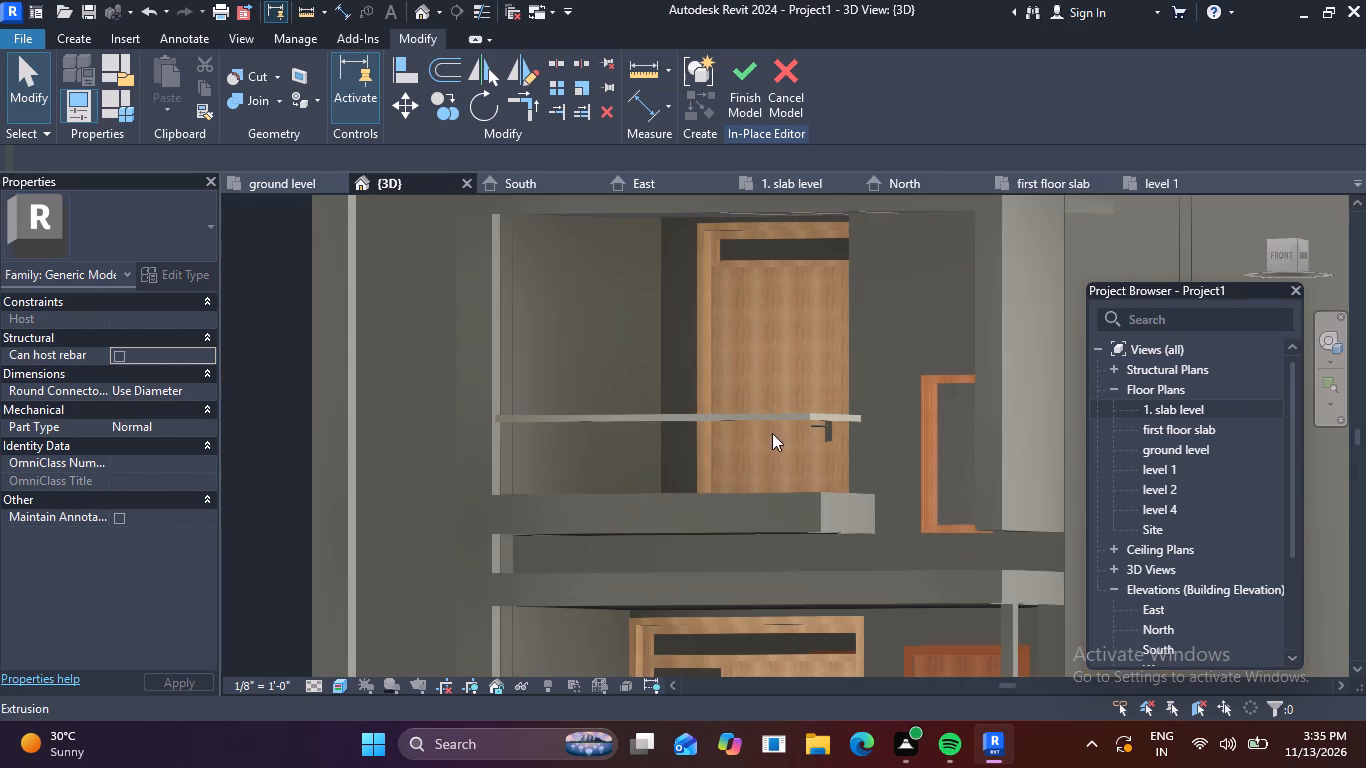
pyautogui.scroll(-2, 744, 445)
pyautogui.keyDown('shift'); pyautogui.moveTo(617, 454); pyautogui.dragTo(608, 491, button='middle'); pyautogui.keyUp('shift')
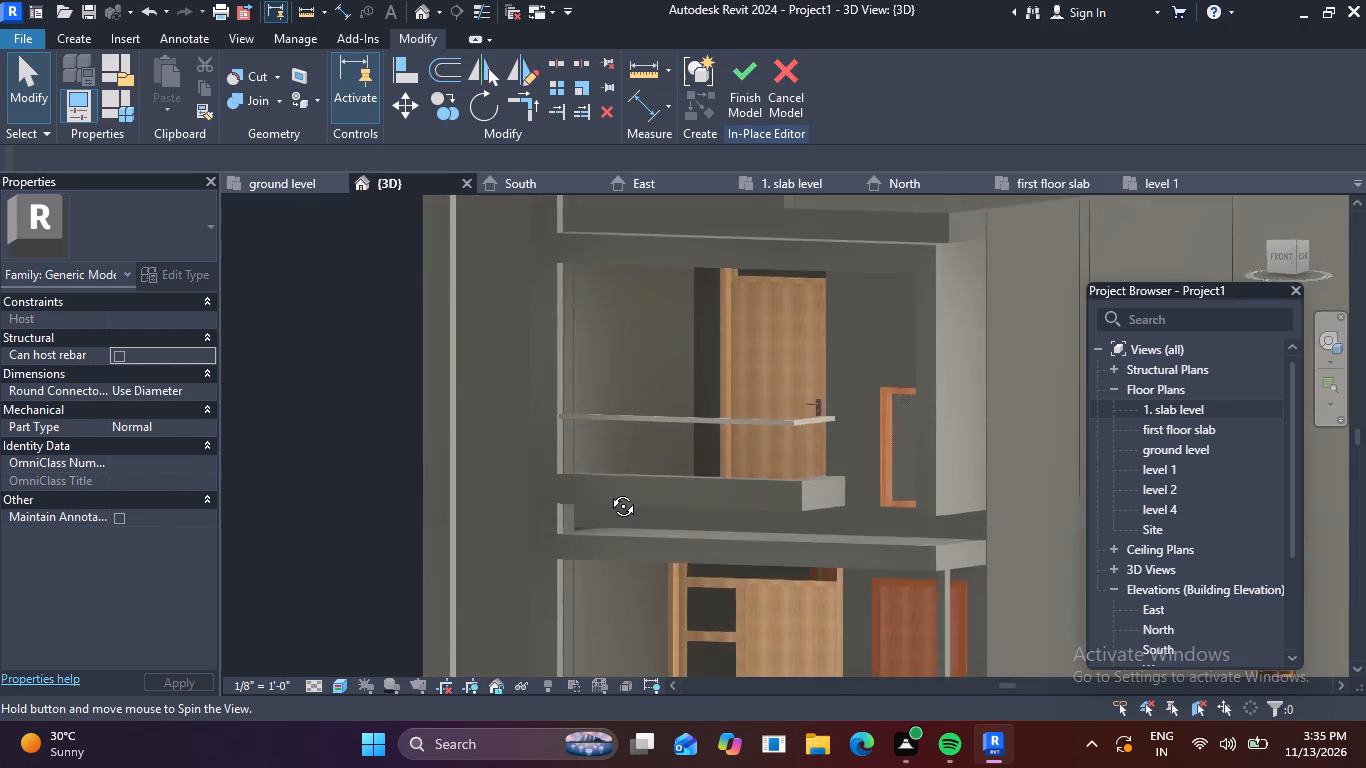
pyautogui.keyDown('shift'); pyautogui.moveTo(608, 491); pyautogui.dragTo(489, 465, button='middle'); pyautogui.keyUp('shift')
pyautogui.scroll(2, 732, 428)
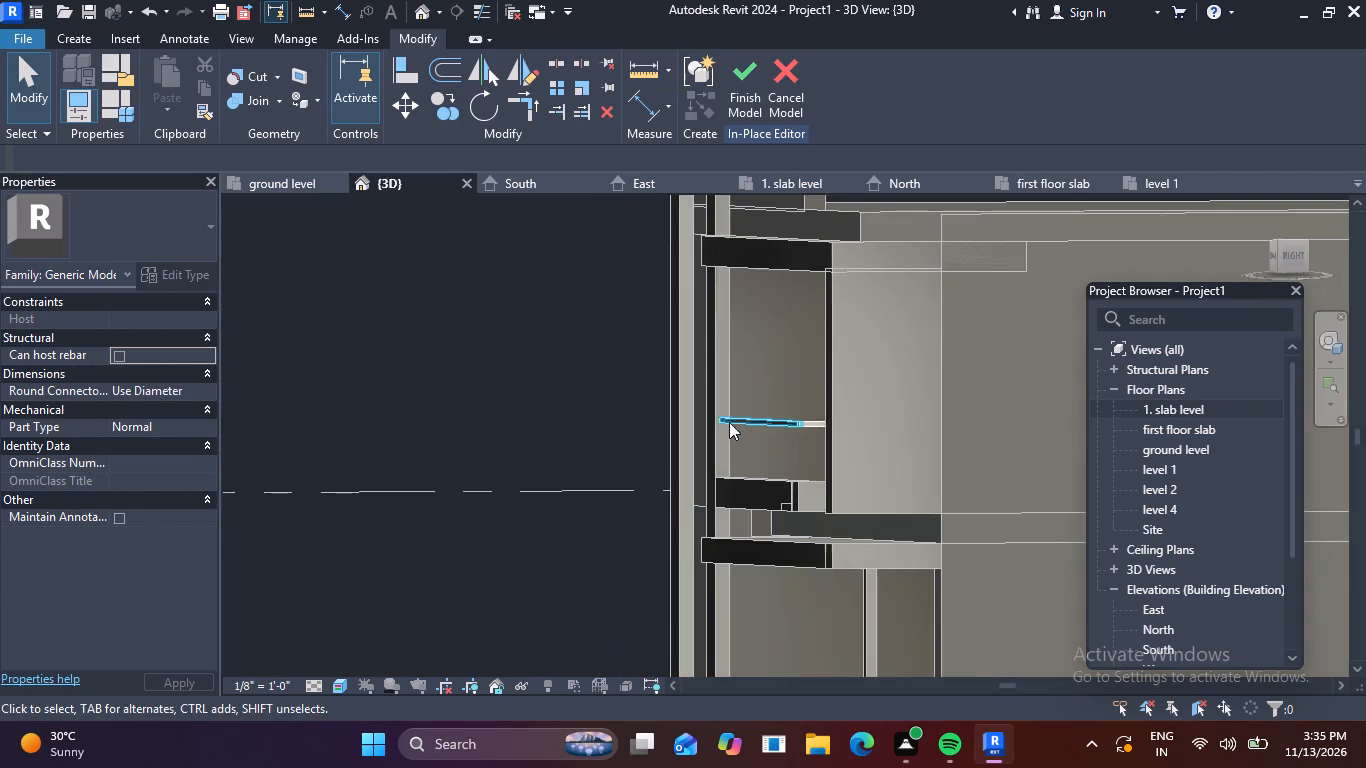
pyautogui.scroll(4, 729, 422)
pyautogui.keyDown('shift'); pyautogui.moveTo(745, 470); pyautogui.dragTo(698, 463, button='middle'); pyautogui.keyUp('shift')
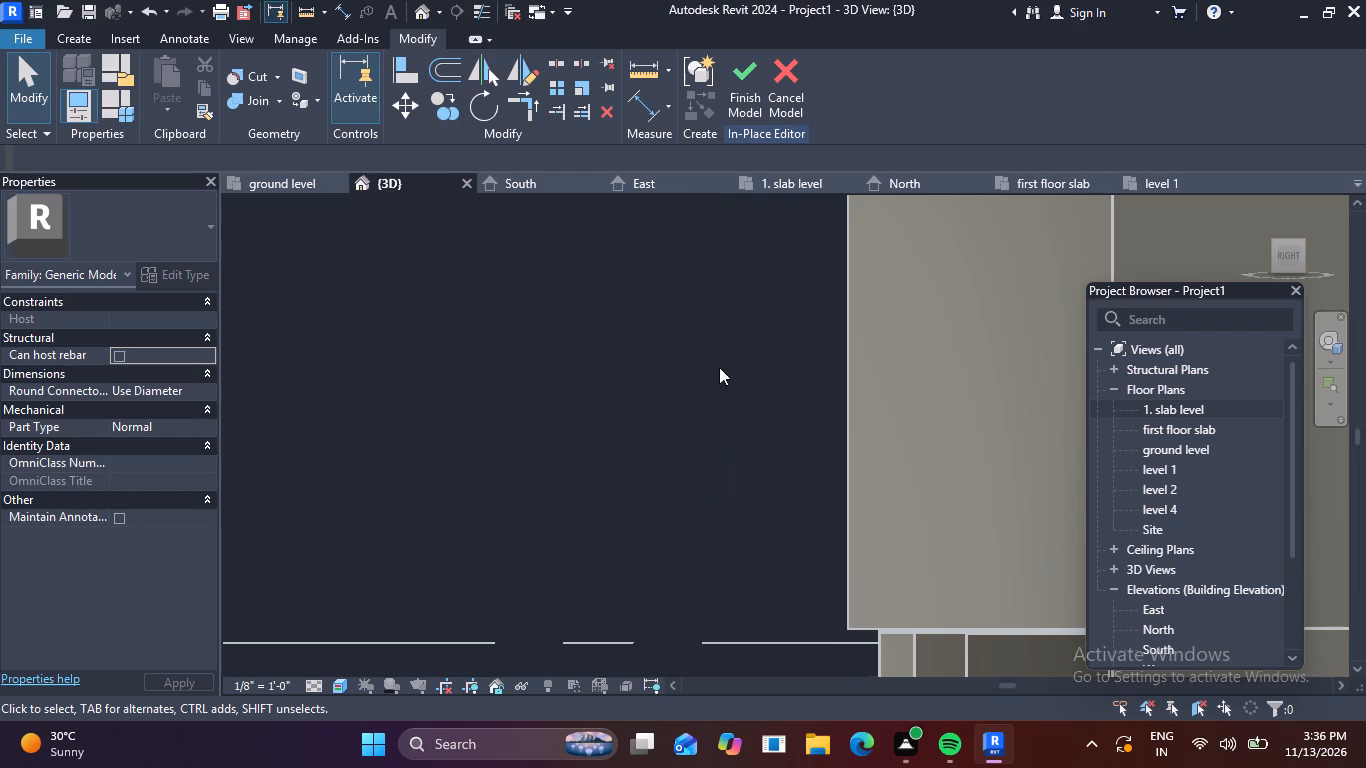
# Finish the in-place model of the rail with its corner return.
pyautogui.click(740, 83)
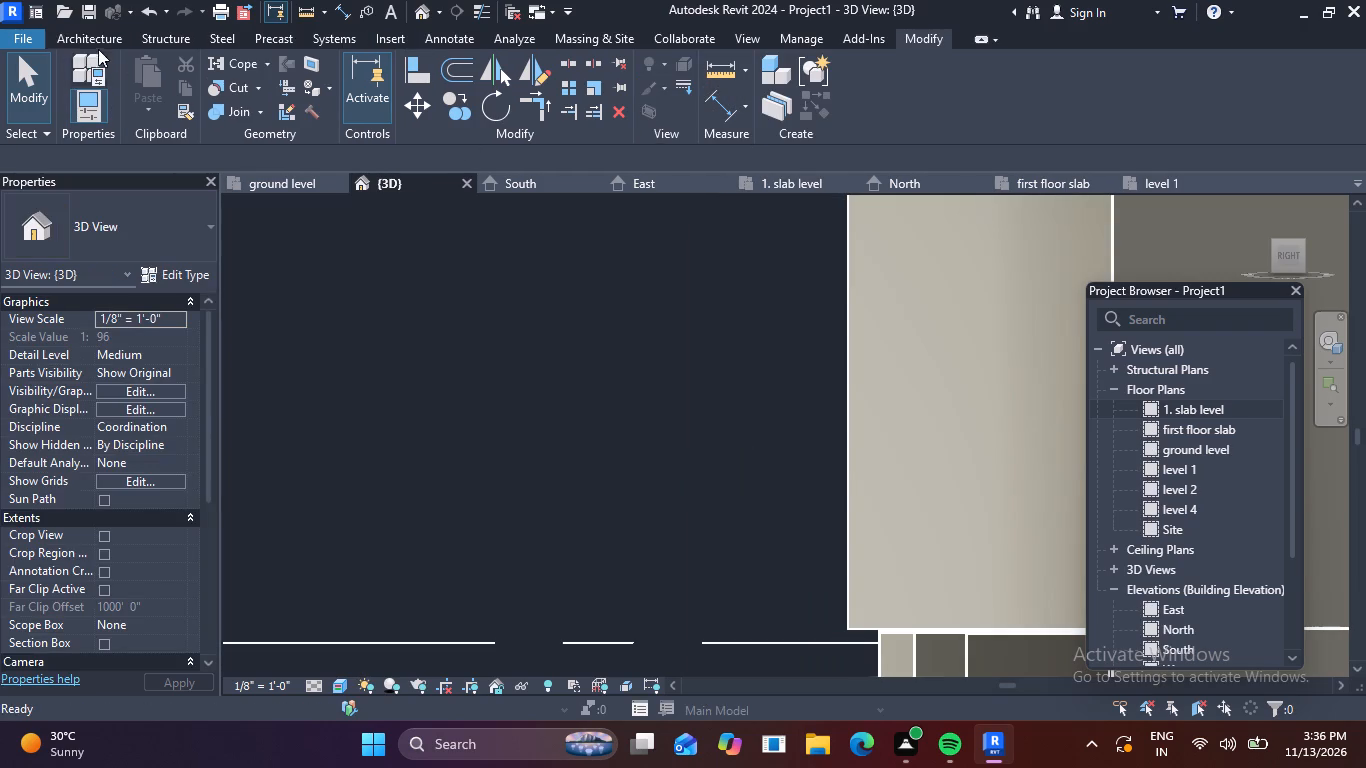
# Start a new in-place model in the Generic Models category, accepting the default name.
pyautogui.click(79, 42)
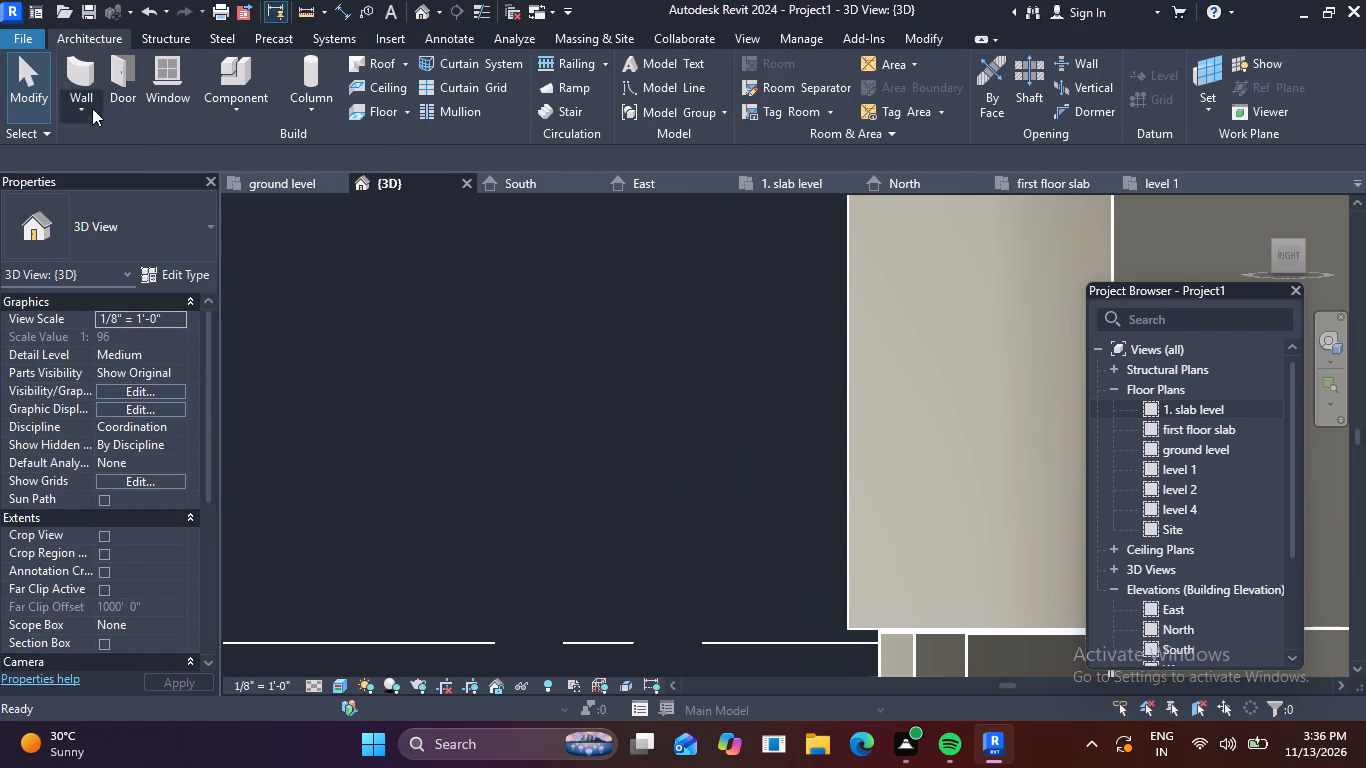
pyautogui.click(251, 103)
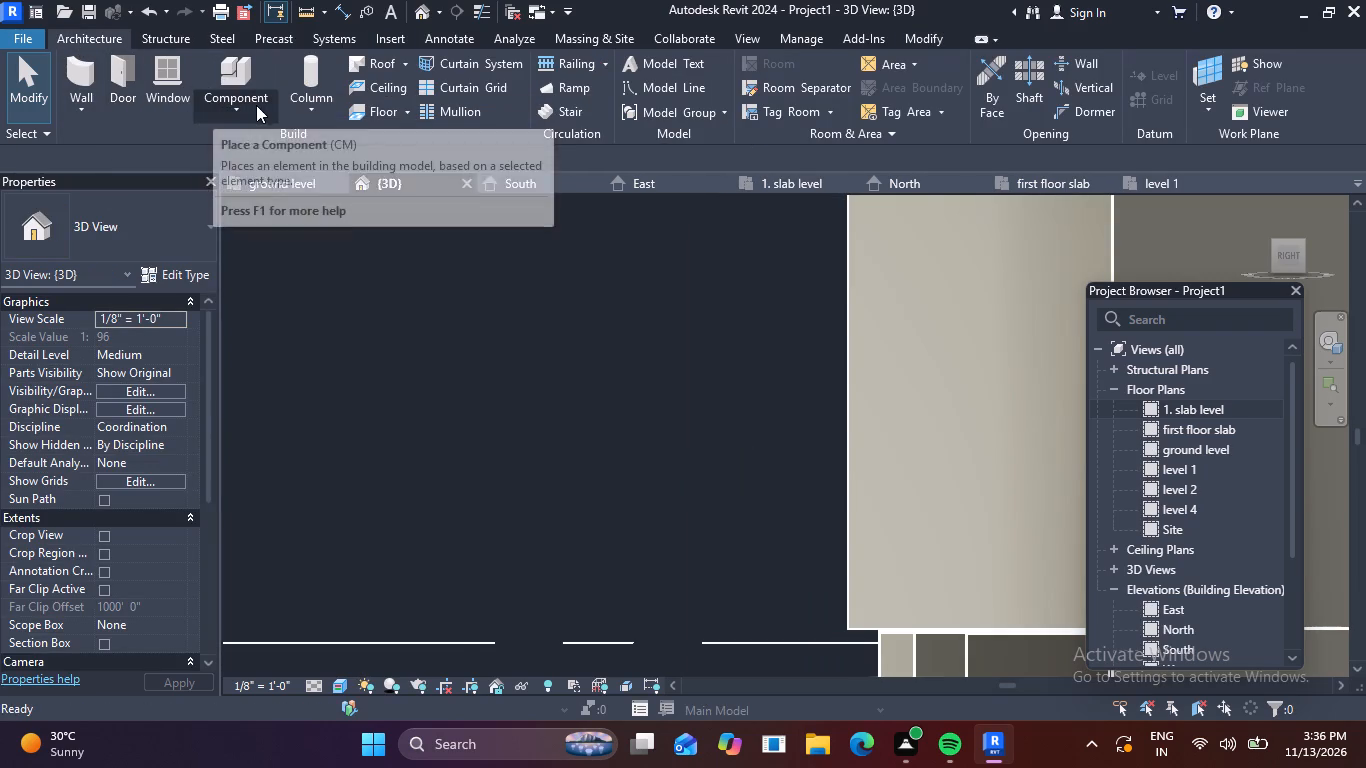
pyautogui.click(324, 197)
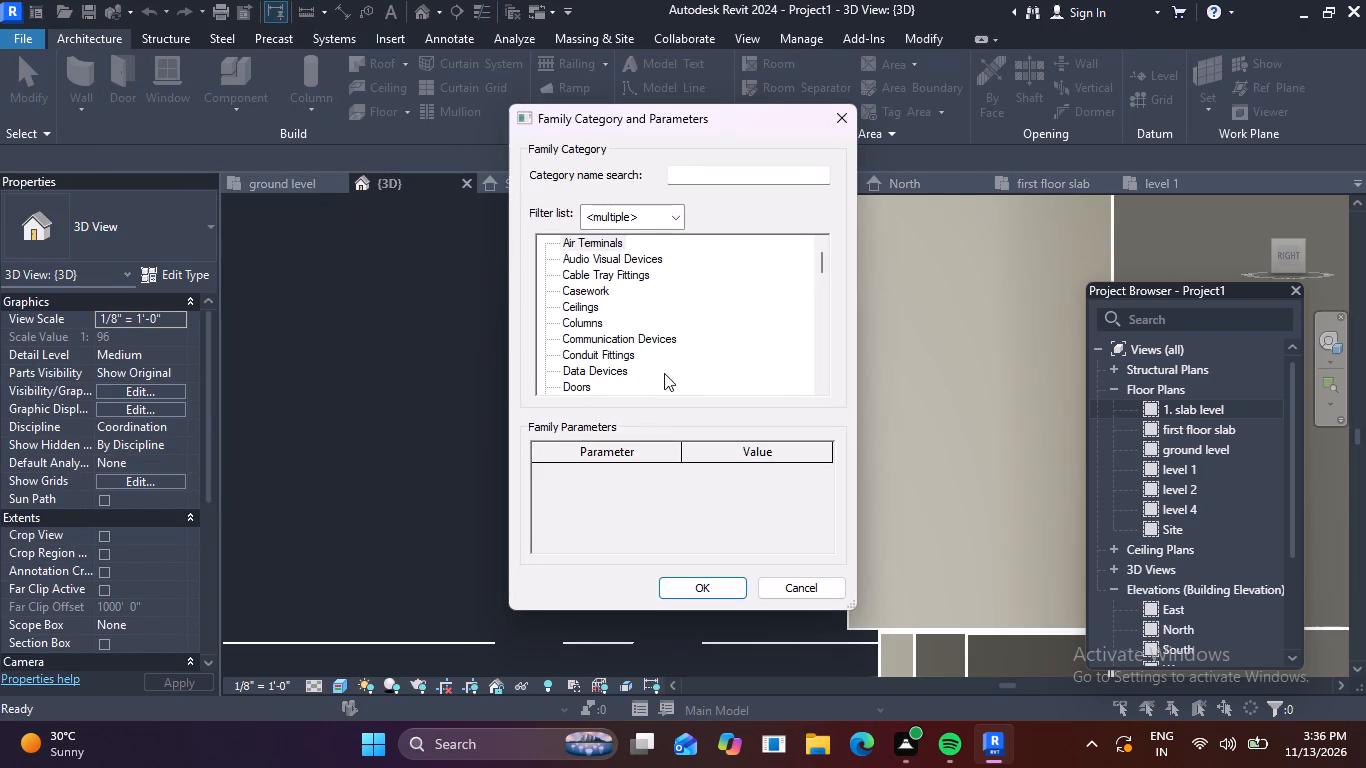
pyautogui.scroll(-8, 644, 309)
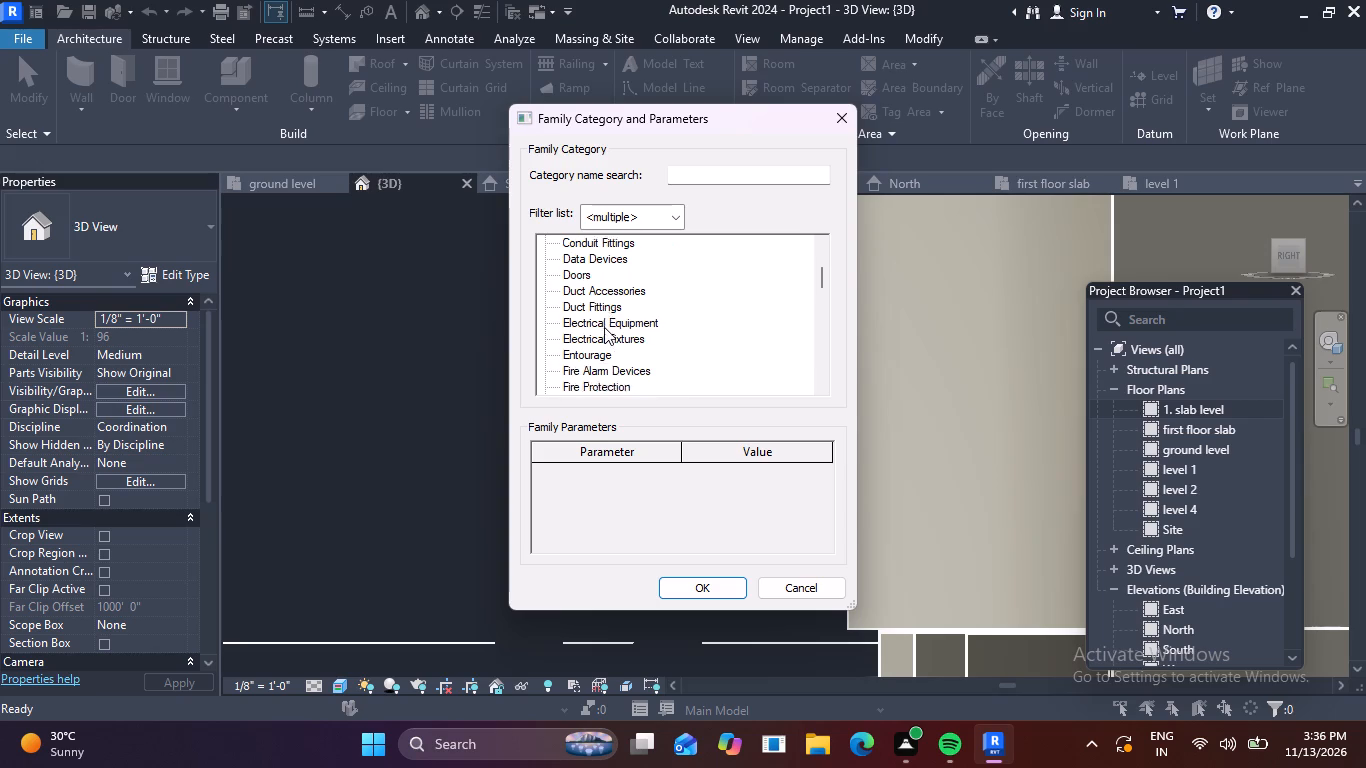
pyautogui.scroll(-3, 604, 327)
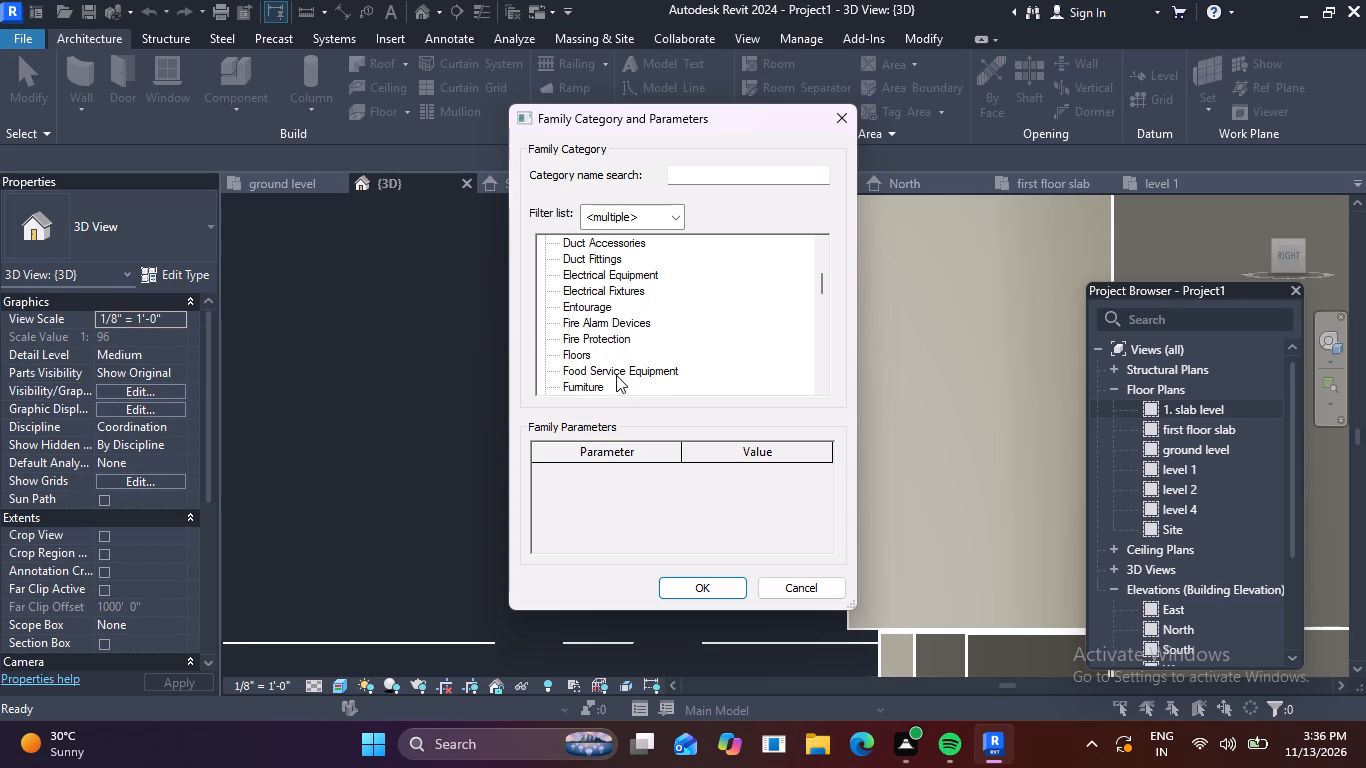
pyautogui.scroll(-2, 599, 359)
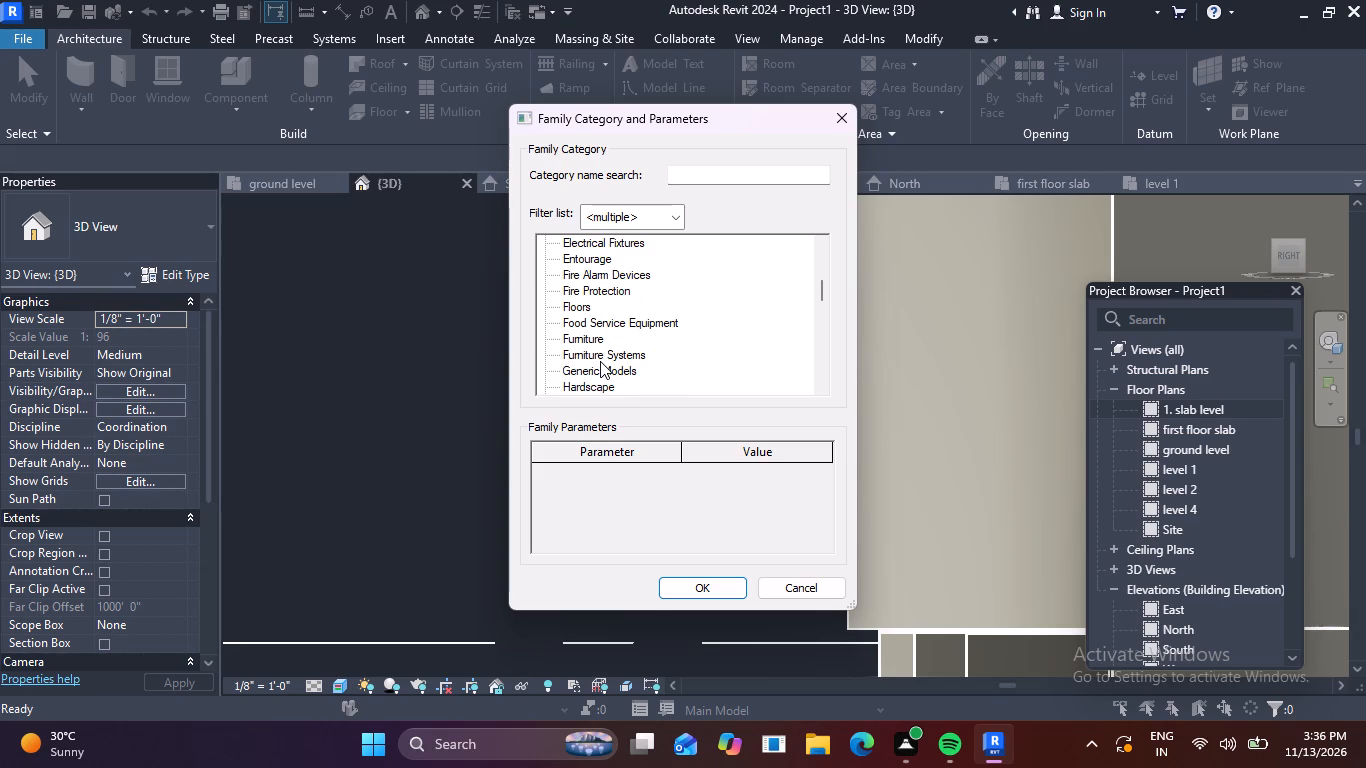
pyautogui.click(600, 368)
pyautogui.click(700, 594)
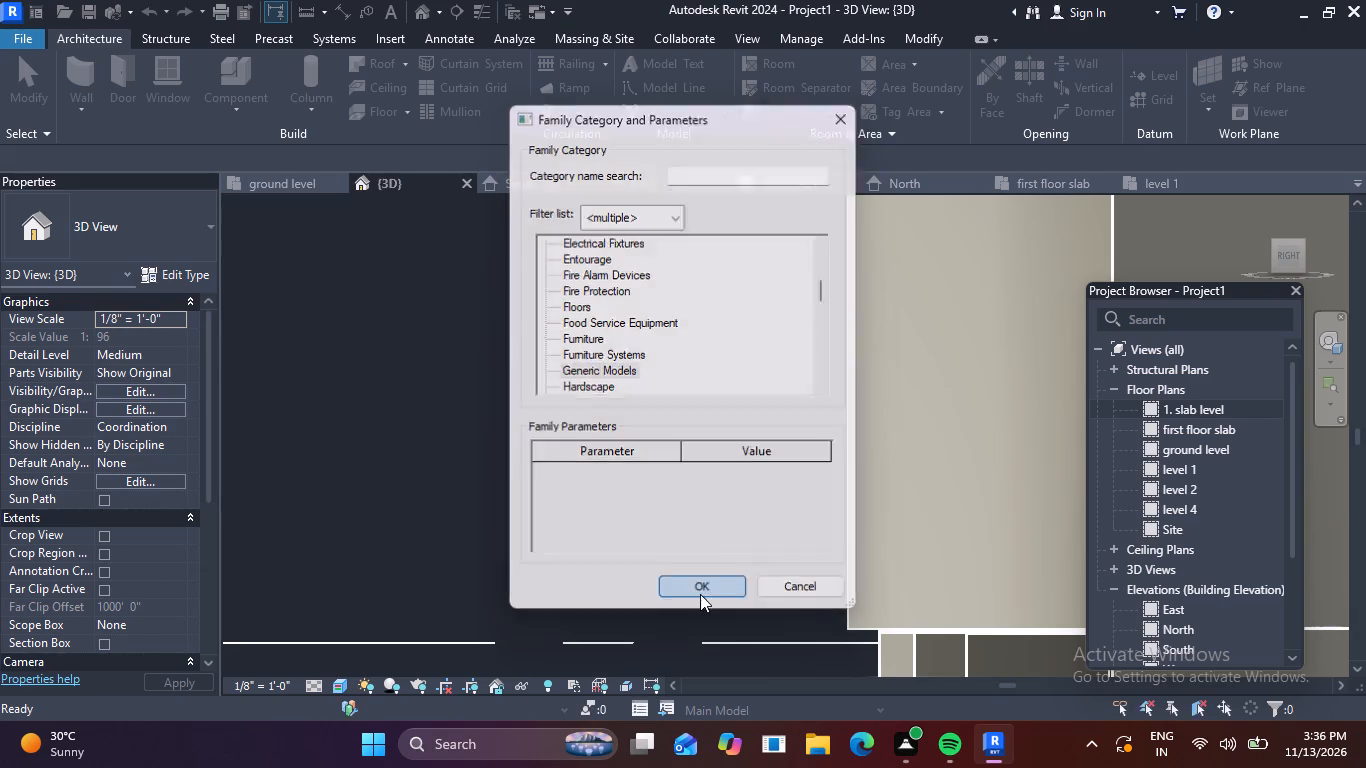
pyautogui.scroll(-3, 820, 555)
pyautogui.click(697, 408)
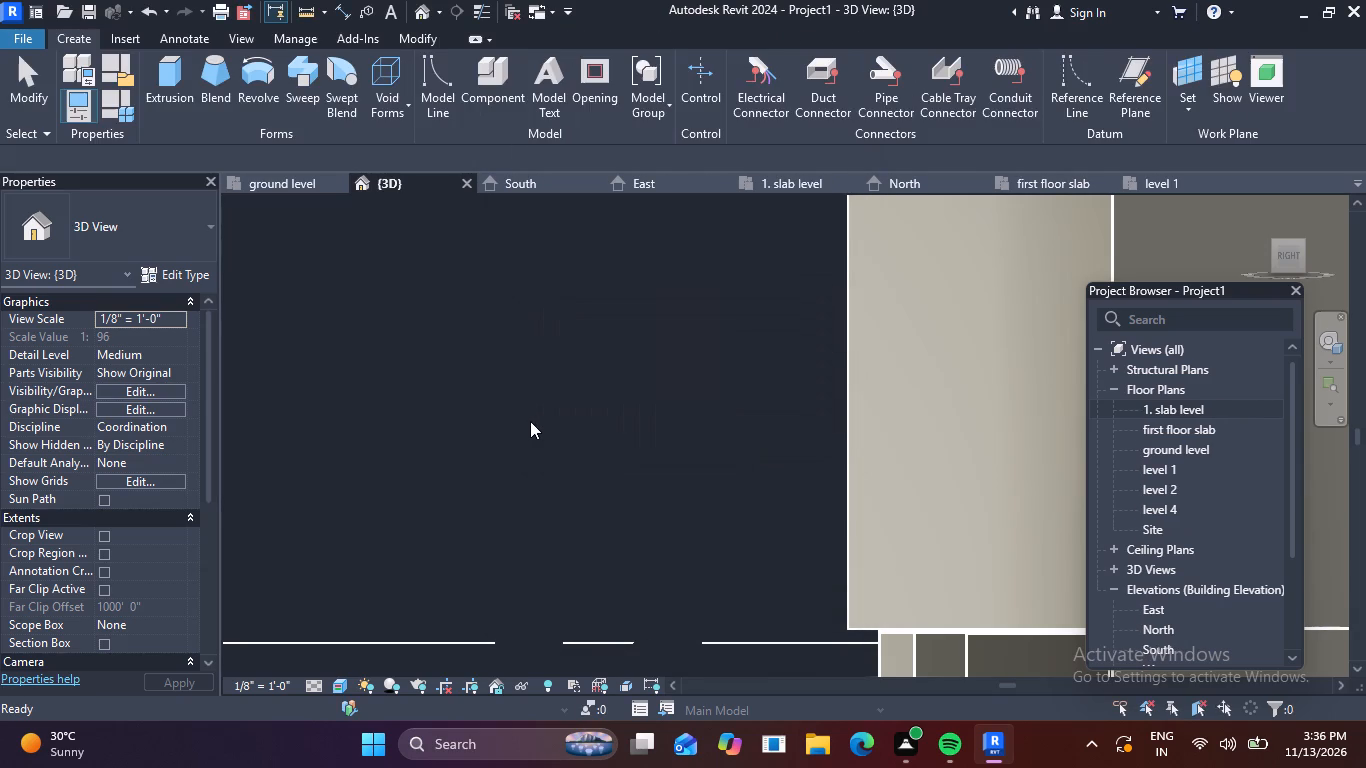
# Start an extrusion and set its work plane on the side fin's face beside the balcony rail's end.
pyautogui.scroll(-2, 573, 413)
pyautogui.moveTo(452, 447); pyautogui.dragTo(311, 447, button='middle')
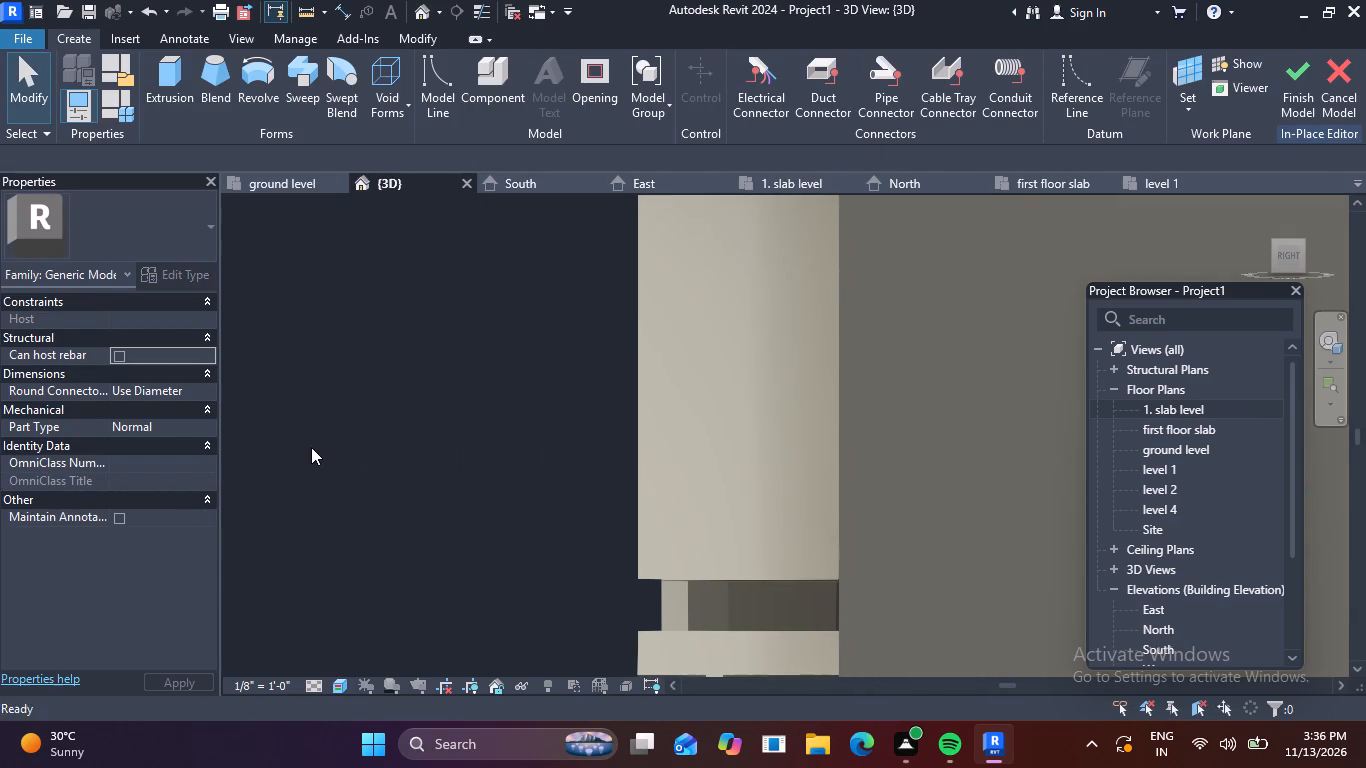
pyautogui.keyDown('shift'); pyautogui.moveTo(540, 469); pyautogui.dragTo(606, 497, button='middle'); pyautogui.keyUp('shift')
pyautogui.scroll(2, 475, 448)
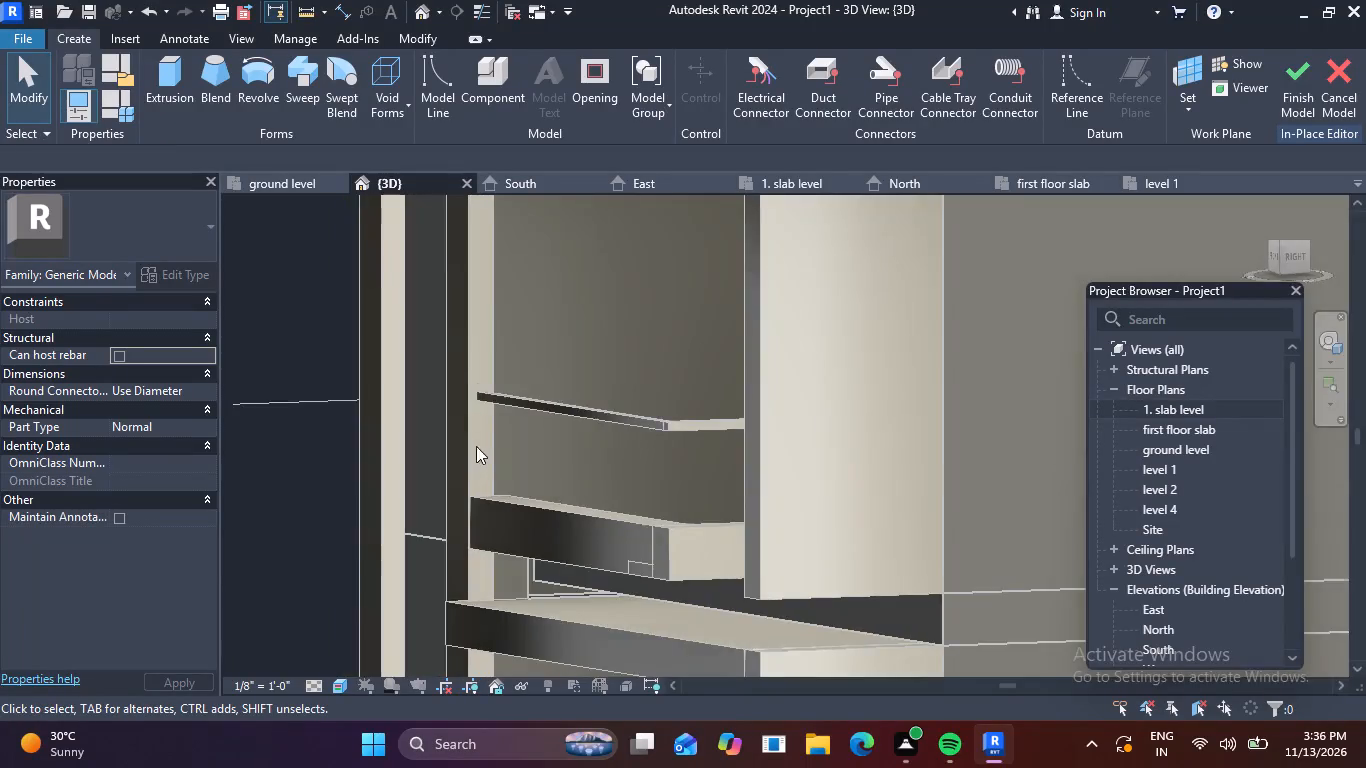
pyautogui.scroll(4, 476, 446)
pyautogui.keyDown('shift'); pyautogui.moveTo(479, 399); pyautogui.dragTo(447, 401, button='middle'); pyautogui.keyUp('shift')
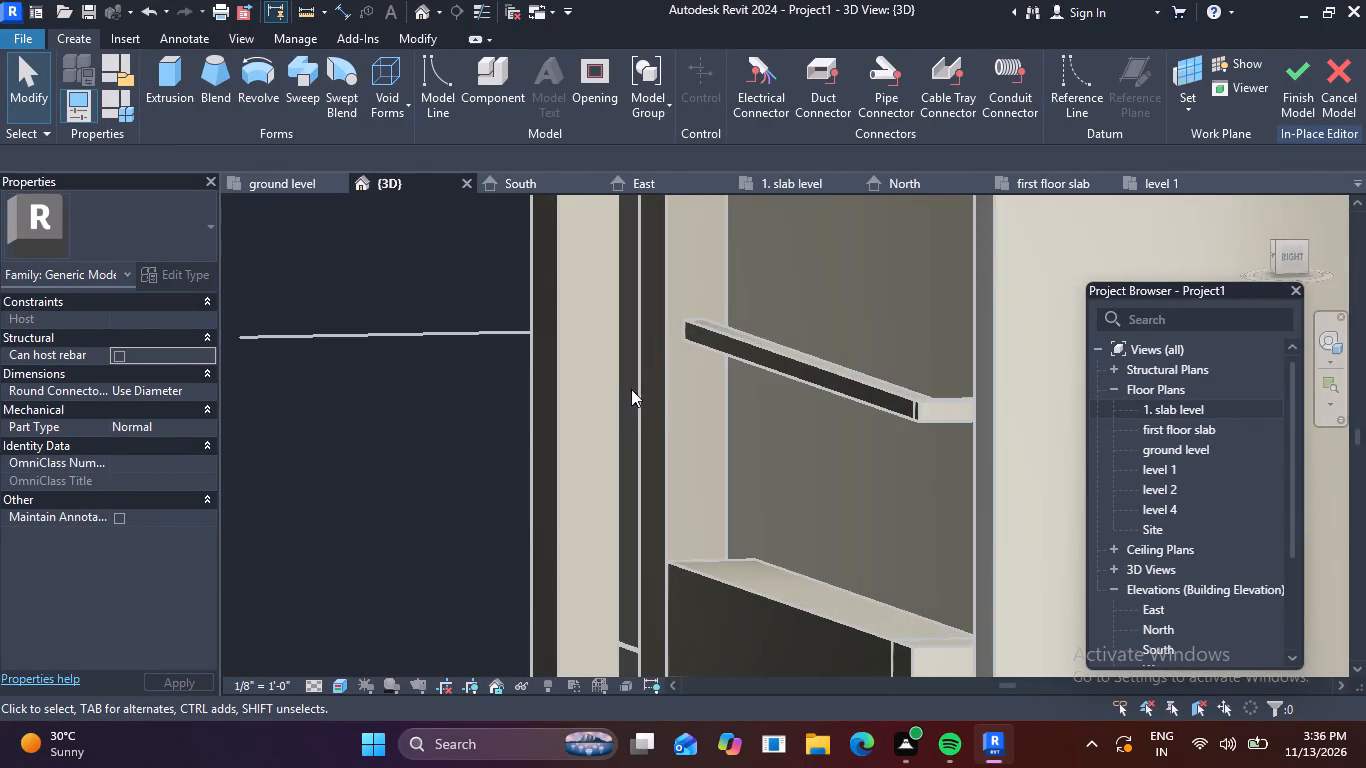
pyautogui.scroll(3, 660, 377)
pyautogui.moveTo(737, 410); pyautogui.dragTo(721, 366, button='middle')
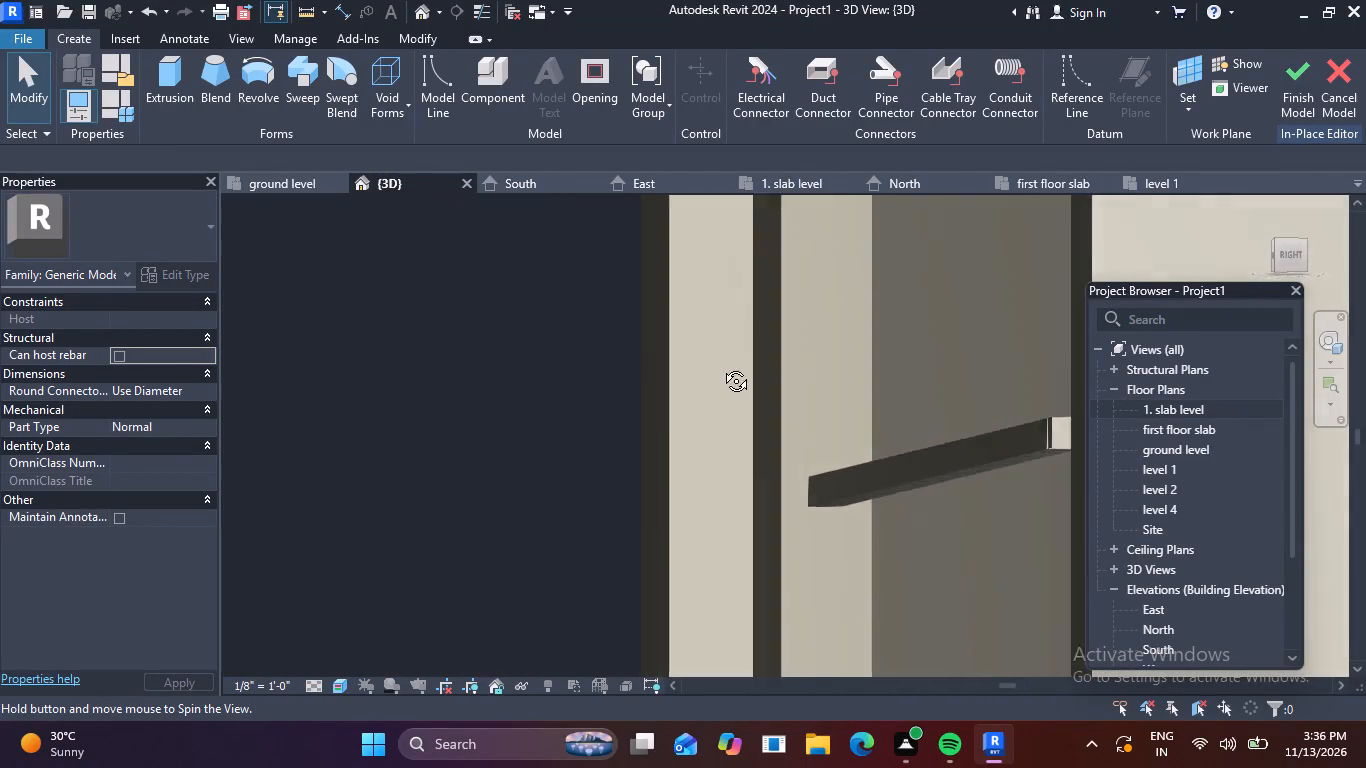
pyautogui.moveTo(721, 366); pyautogui.dragTo(720, 366, button='middle')
pyautogui.moveTo(783, 484); pyautogui.dragTo(645, 289, button='middle')
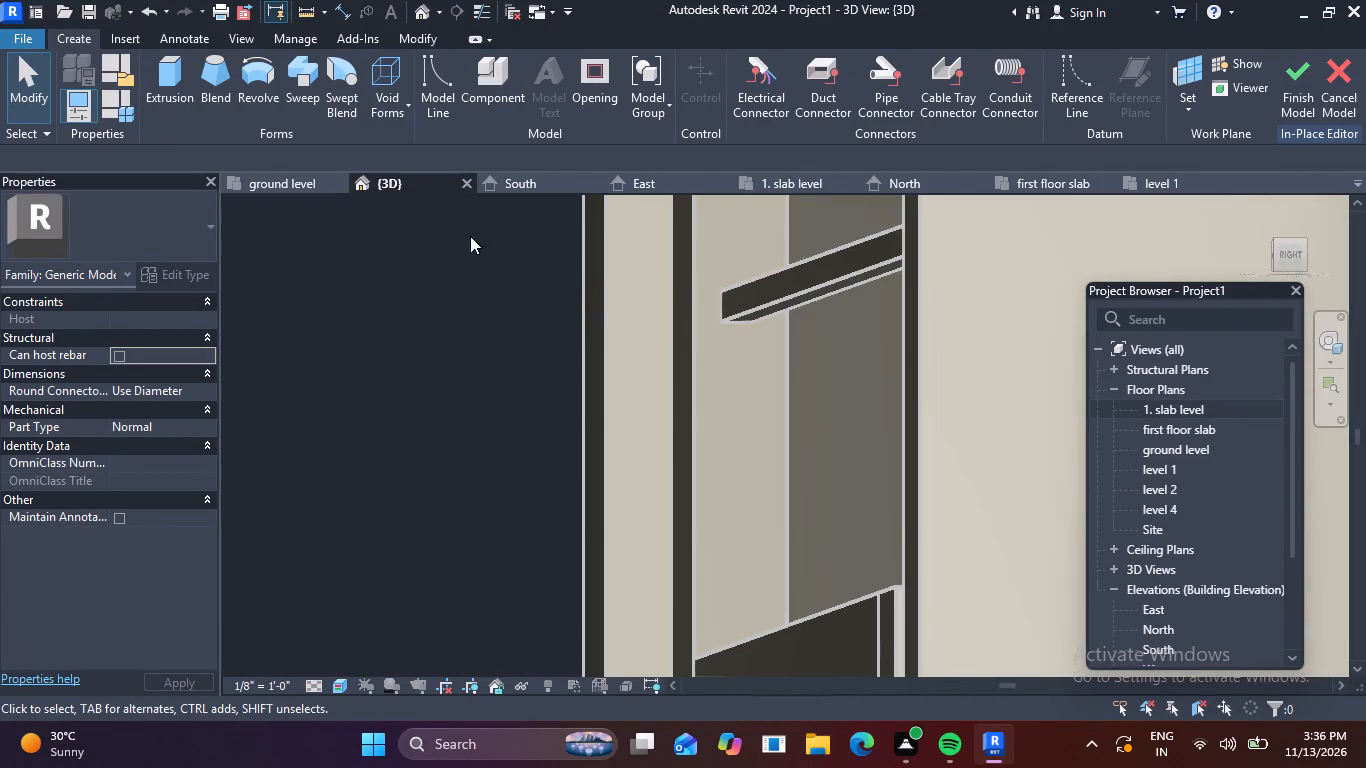
pyautogui.click(177, 98)
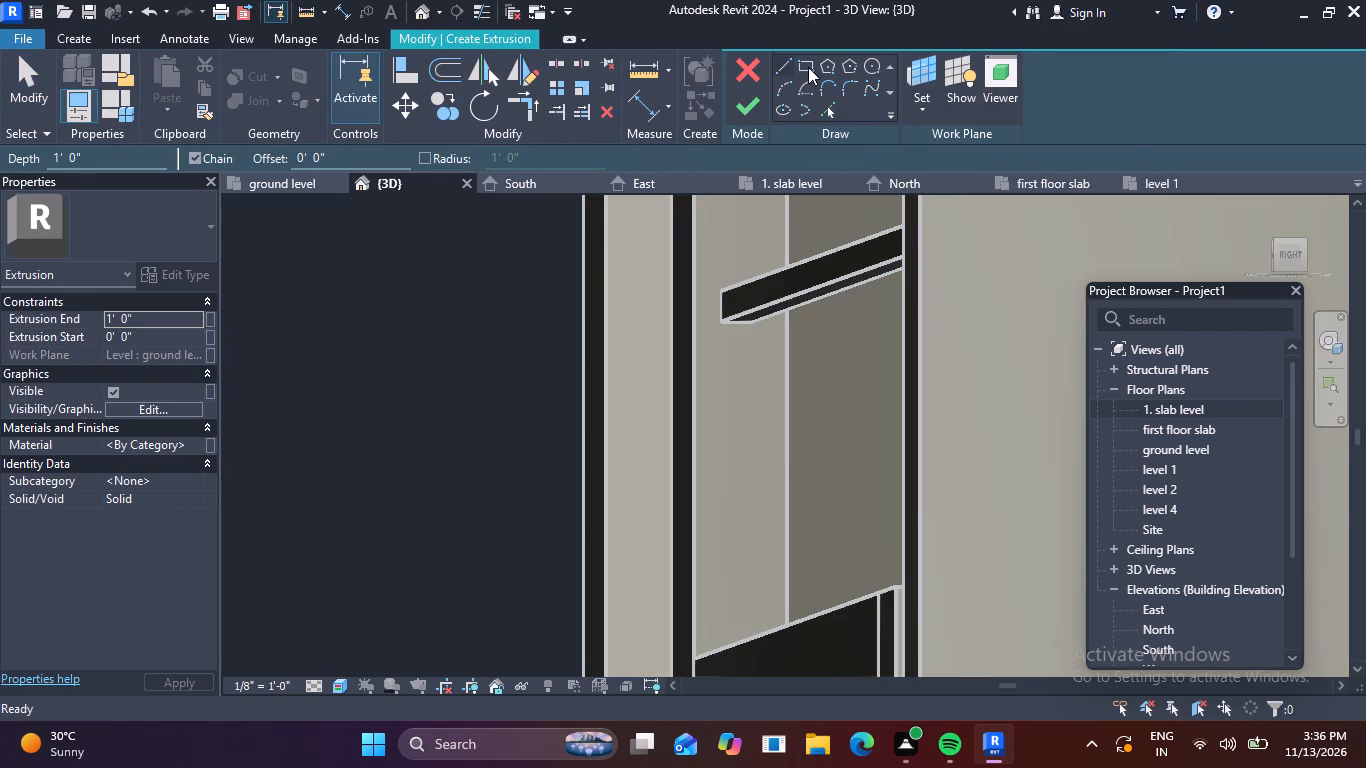
pyautogui.click(921, 105)
pyautogui.click(917, 183)
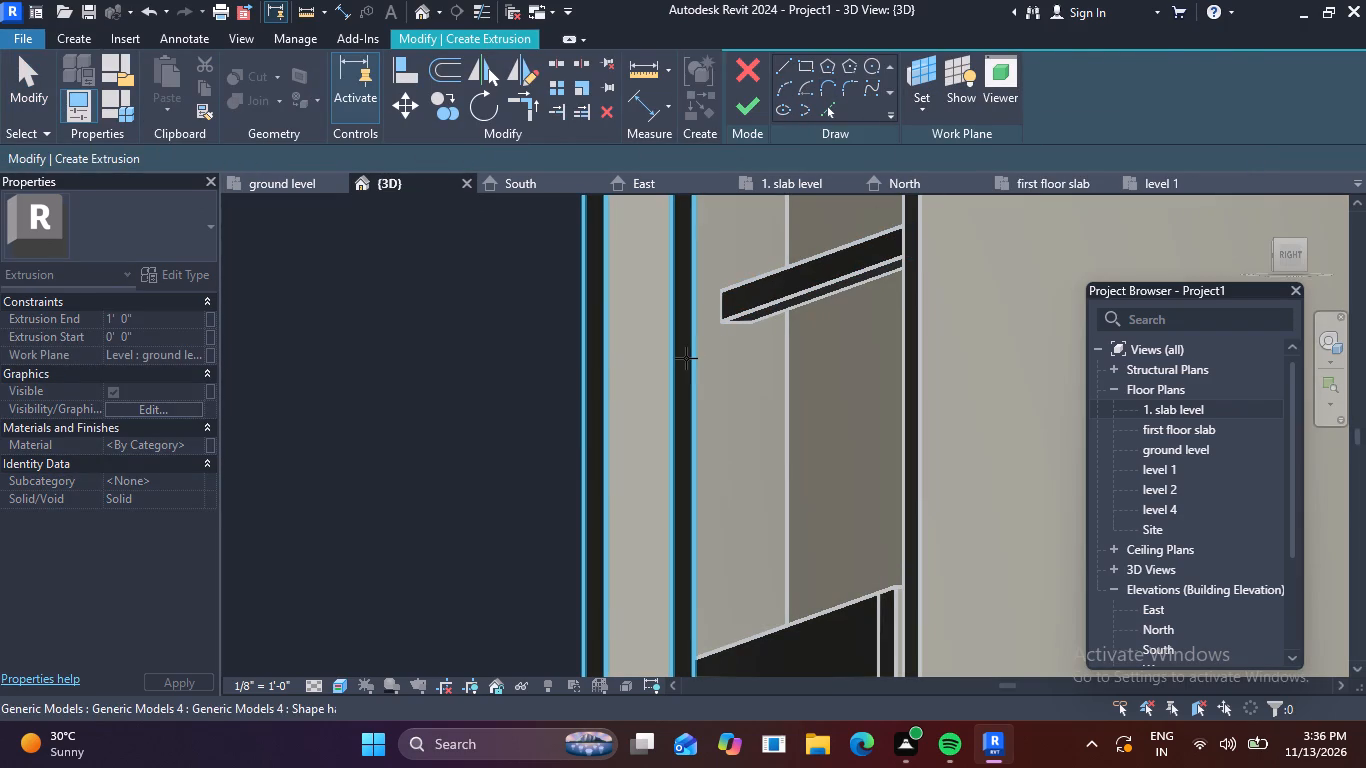
pyautogui.click(698, 358)
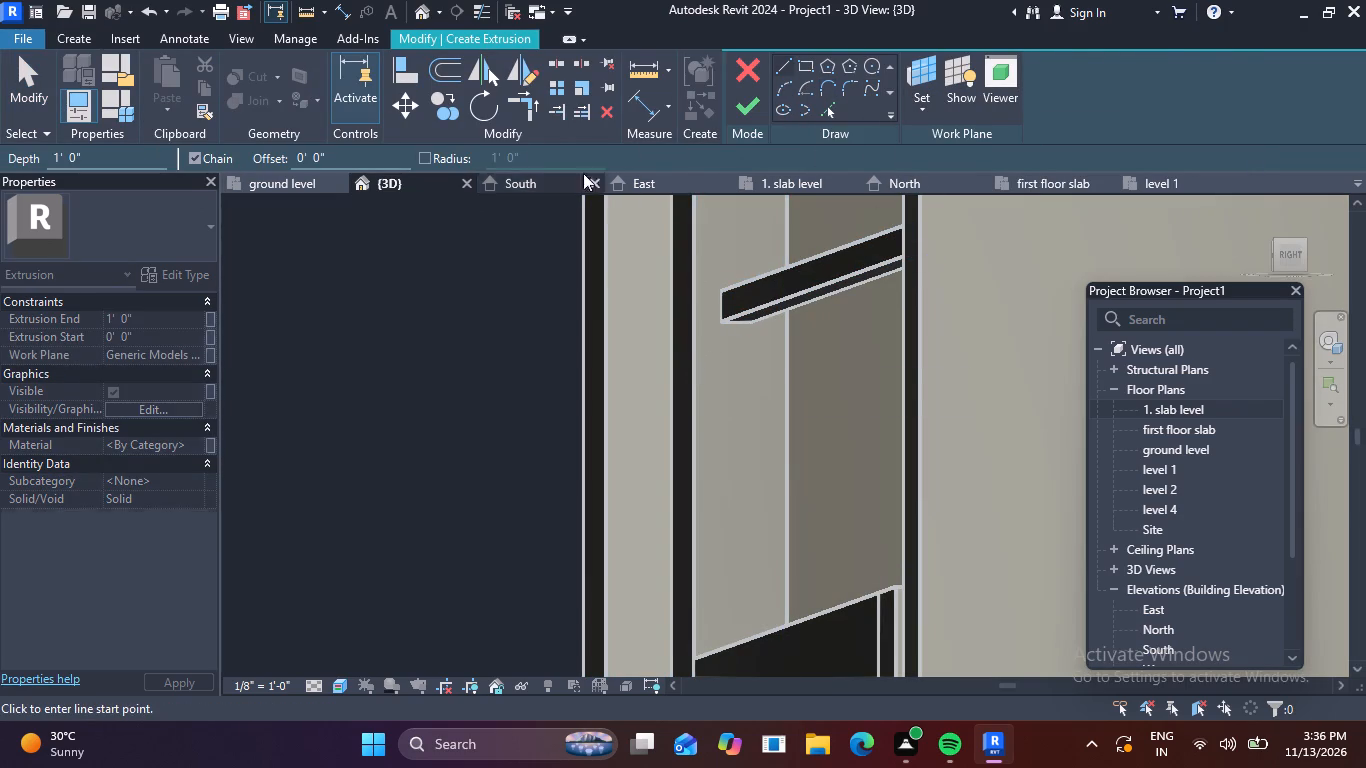
# Sketch a narrow rectangle from the rail's underside down to the balcony parapet's top and finish the extrusion with a 1' 0" depth.
pyautogui.click(796, 71)
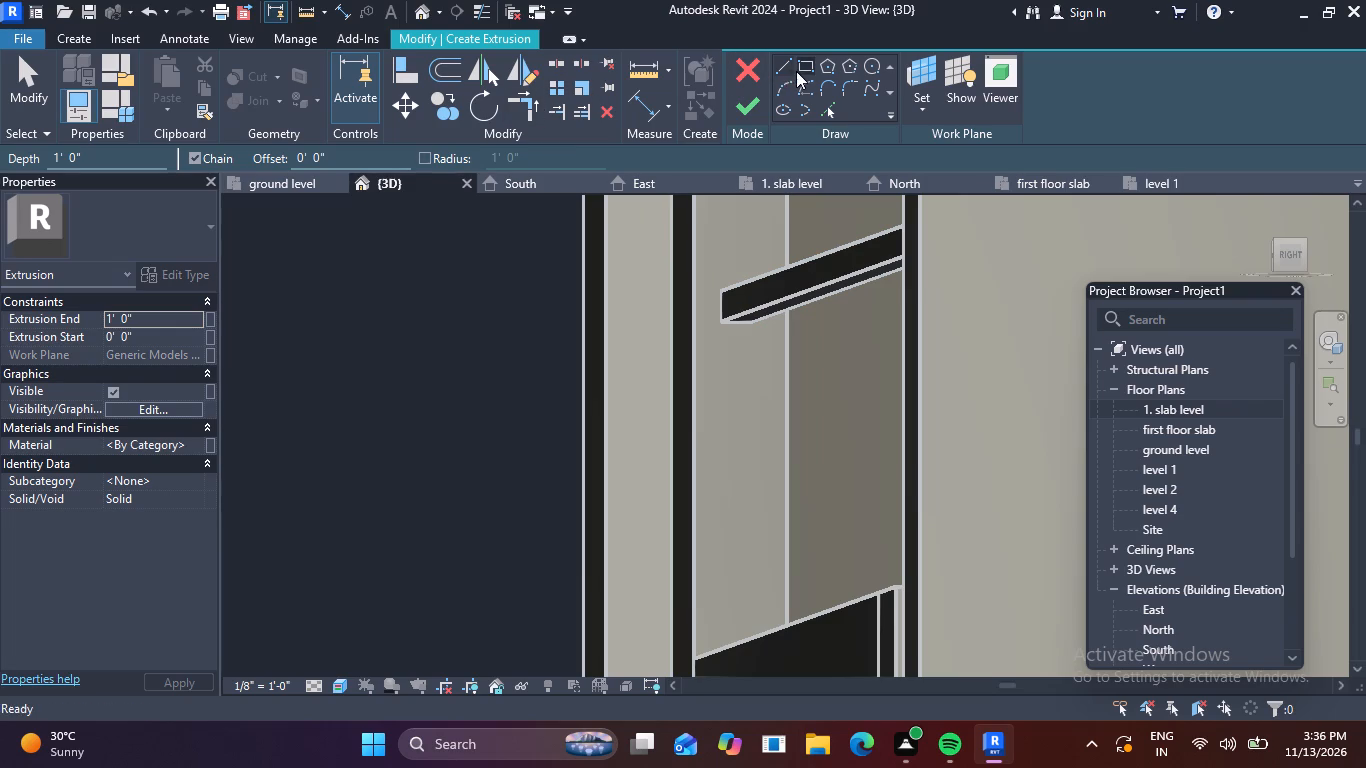
pyautogui.scroll(6, 718, 356)
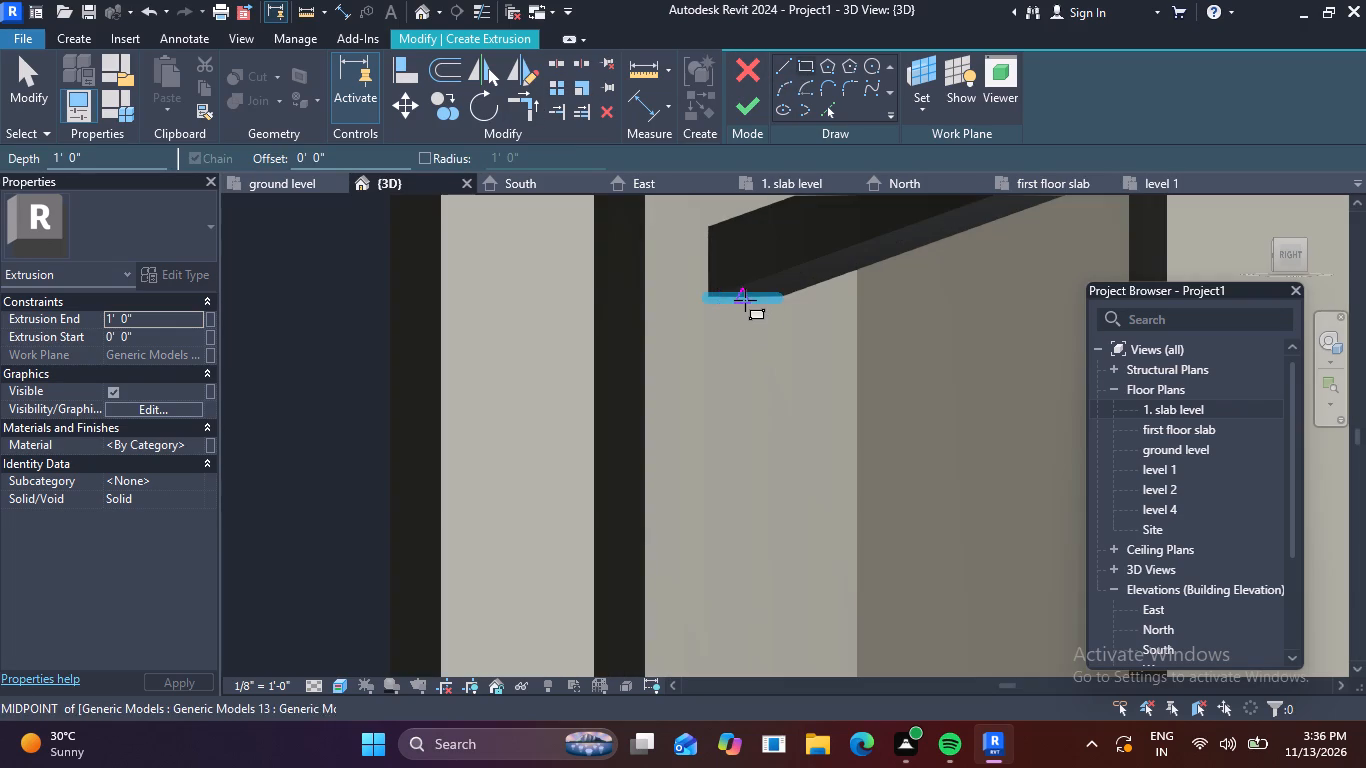
pyautogui.click(733, 300)
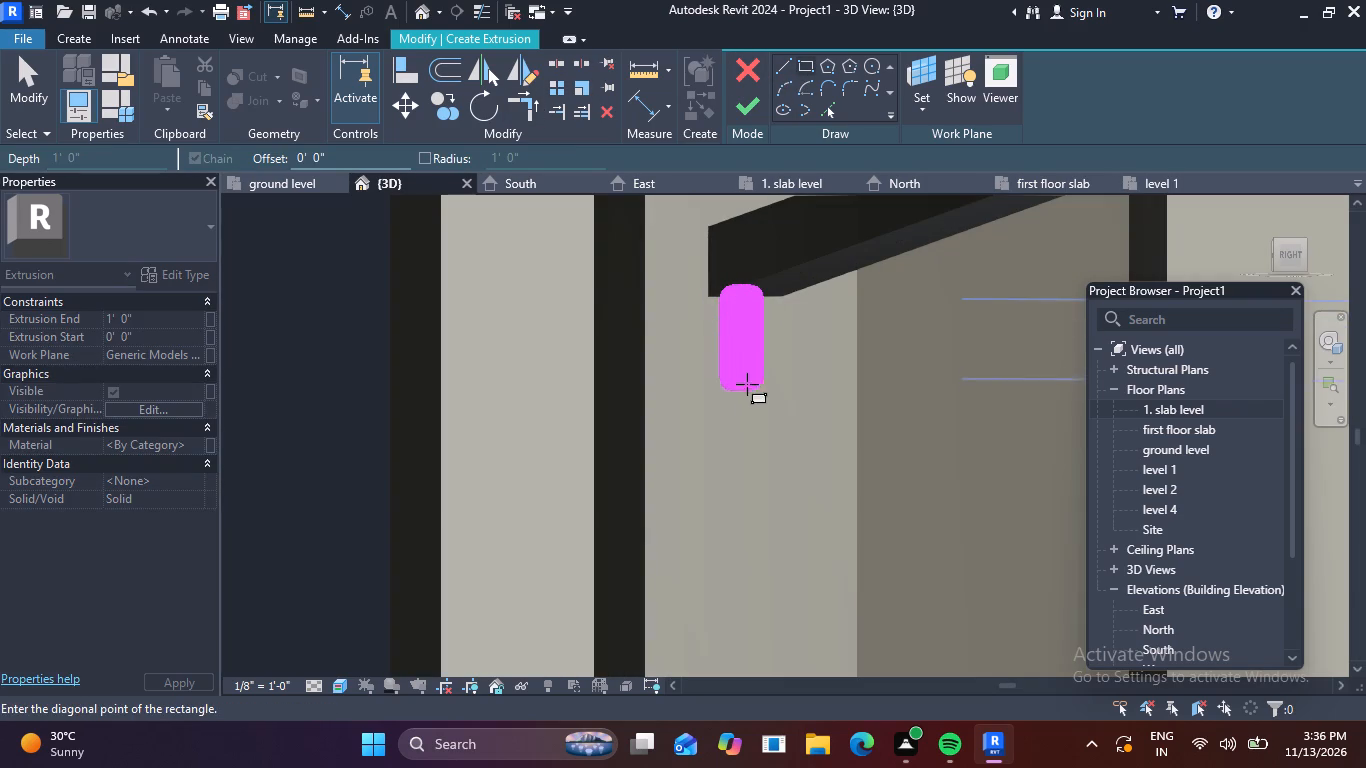
pyautogui.scroll(-5, 750, 486)
pyautogui.moveTo(760, 562); pyautogui.dragTo(703, 357, button='middle')
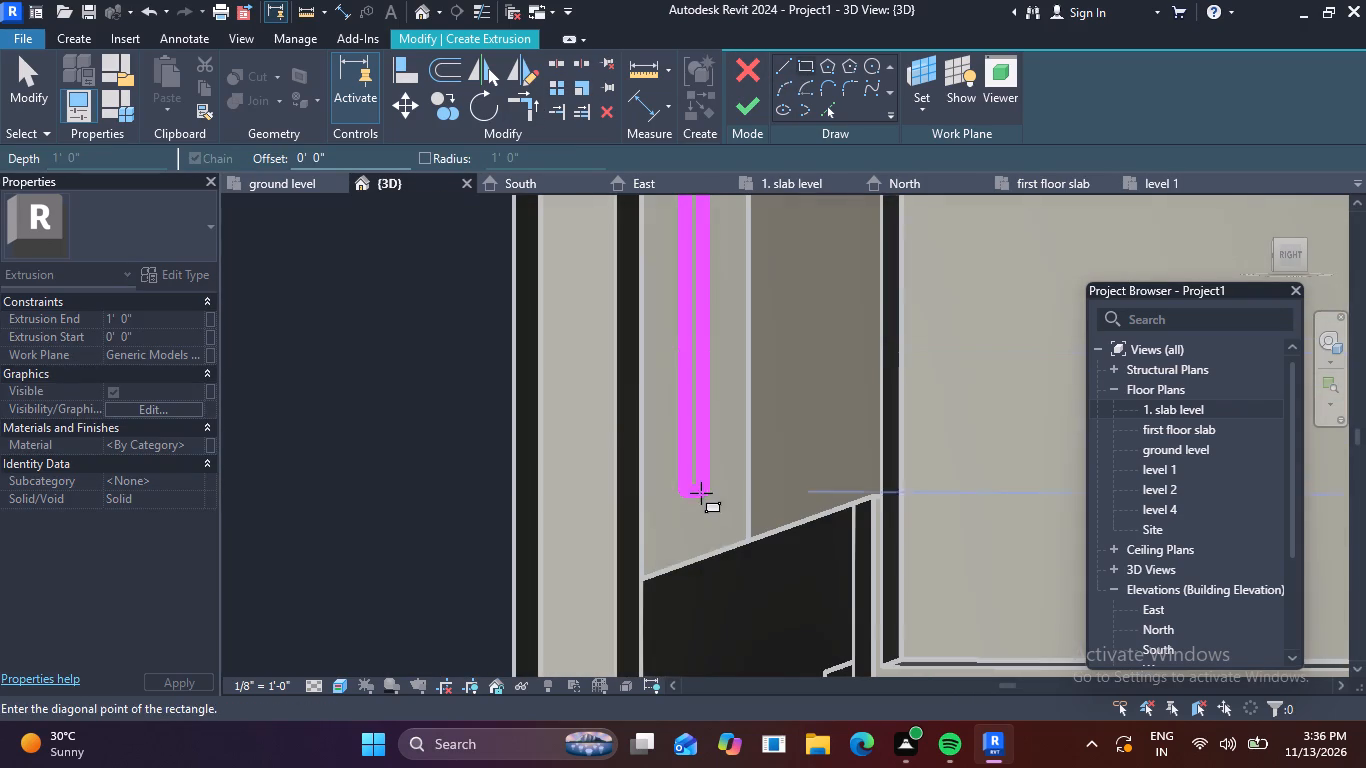
pyautogui.keyDown('shift'); pyautogui.moveTo(708, 552); pyautogui.dragTo(706, 582, button='middle'); pyautogui.keyUp('shift')
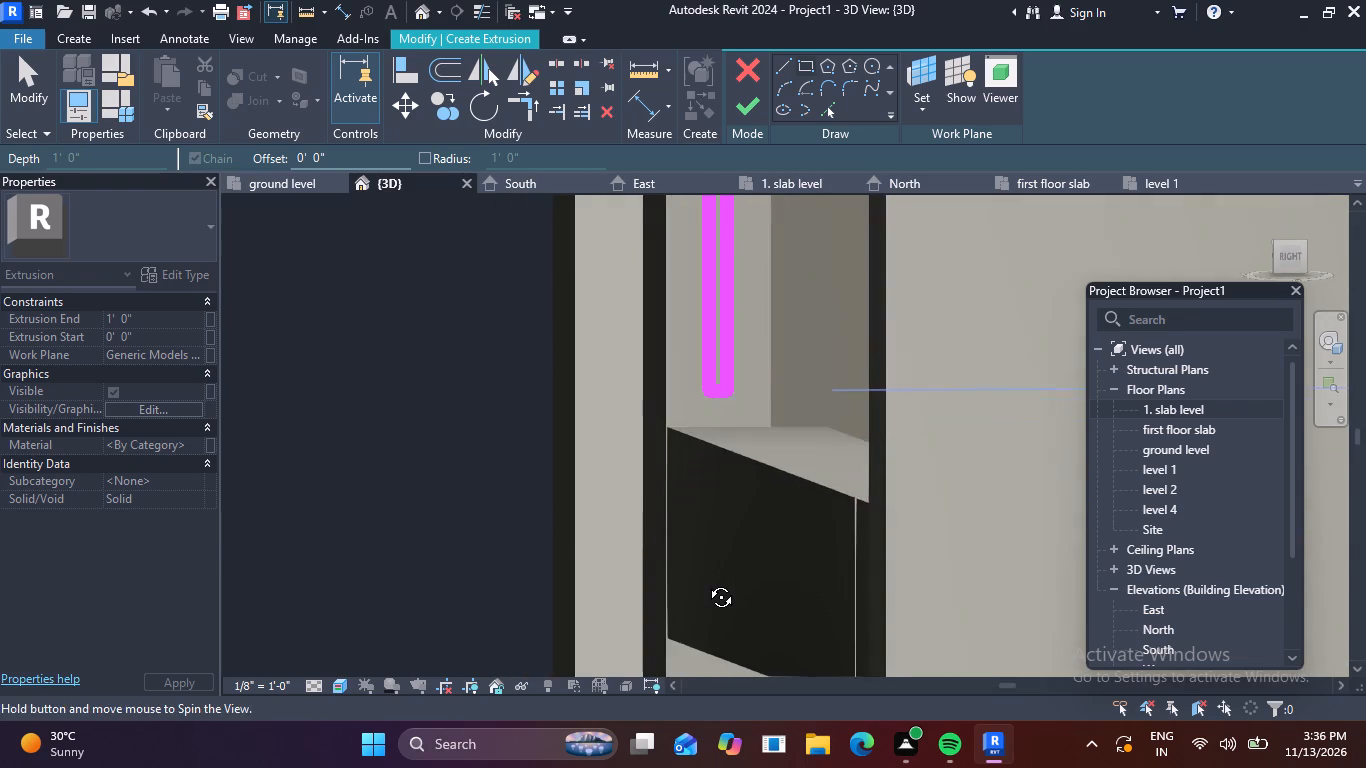
pyautogui.keyDown('shift'); pyautogui.moveTo(706, 582); pyautogui.dragTo(706, 583, button='middle'); pyautogui.keyUp('shift')
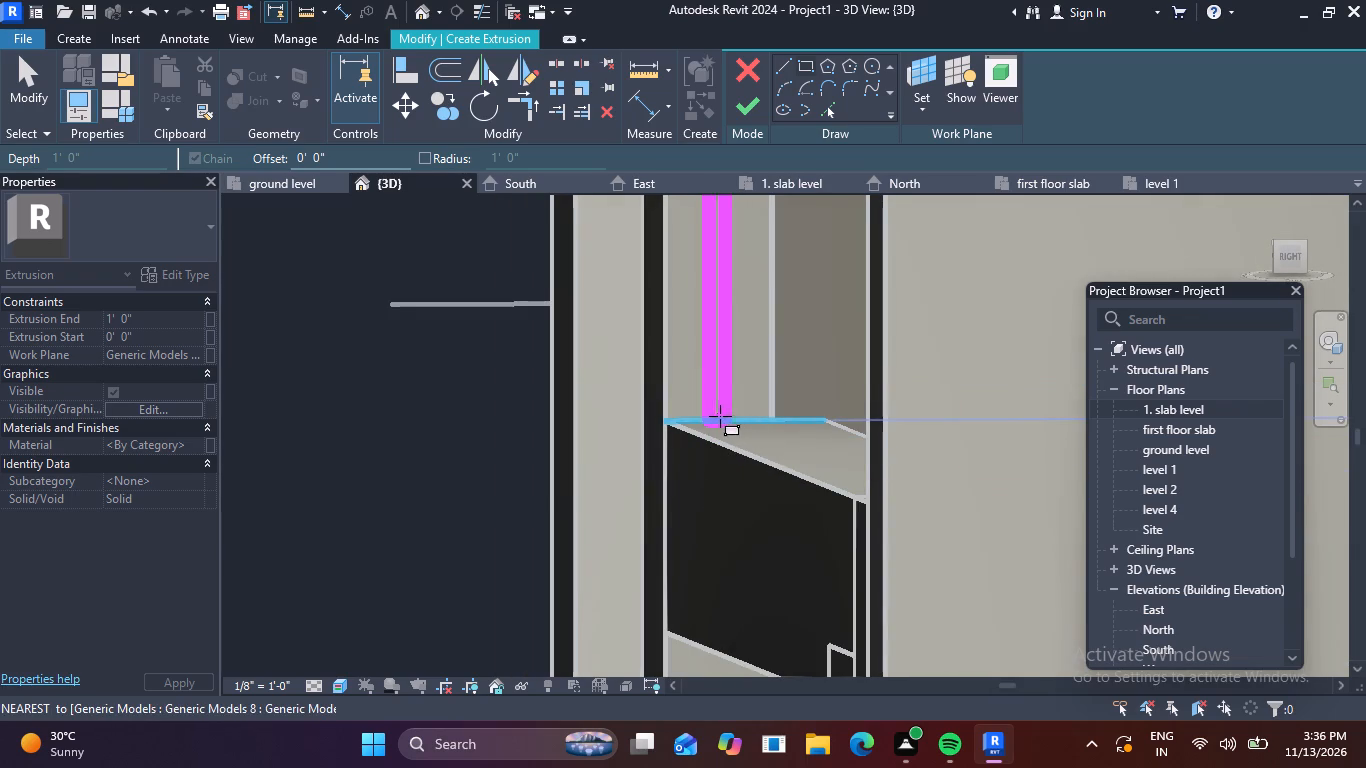
pyautogui.scroll(7, 720, 416)
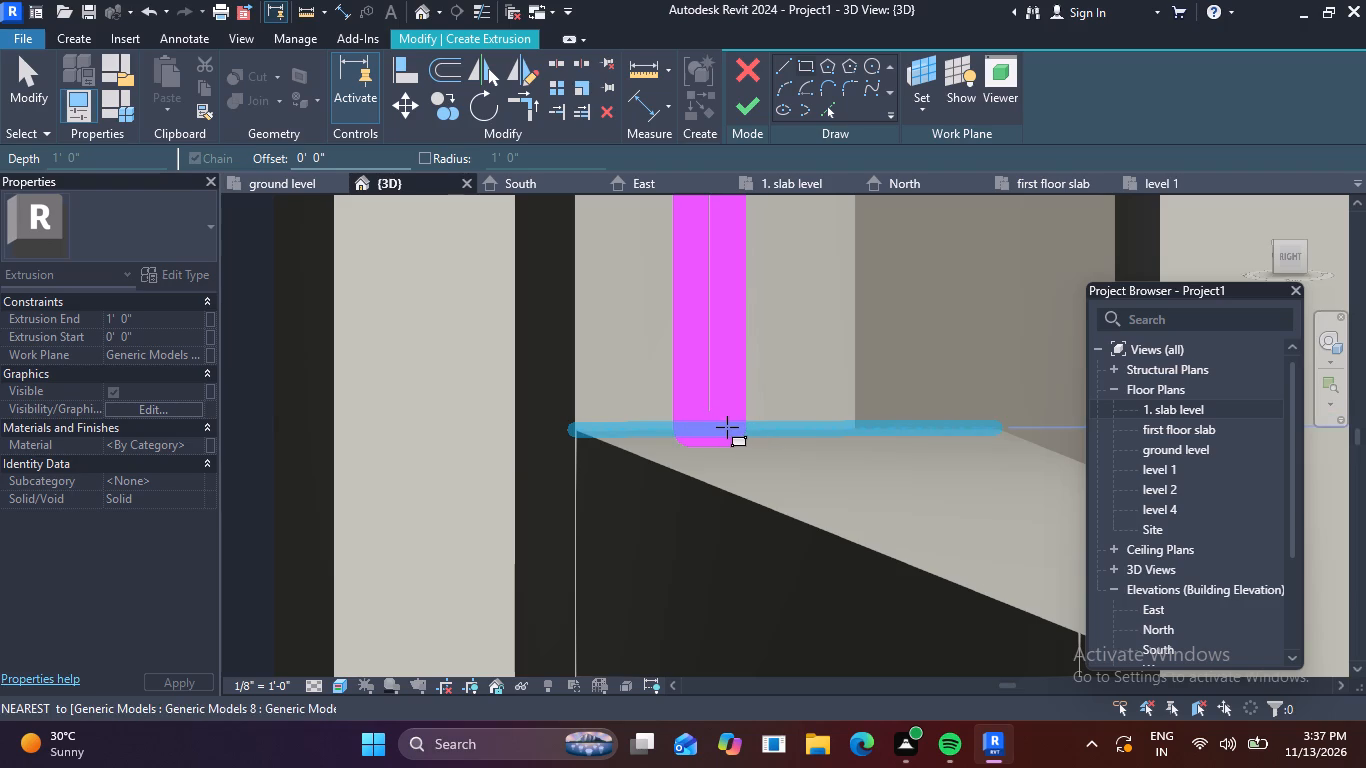
pyautogui.click(727, 427)
pyautogui.scroll(-4, 790, 396)
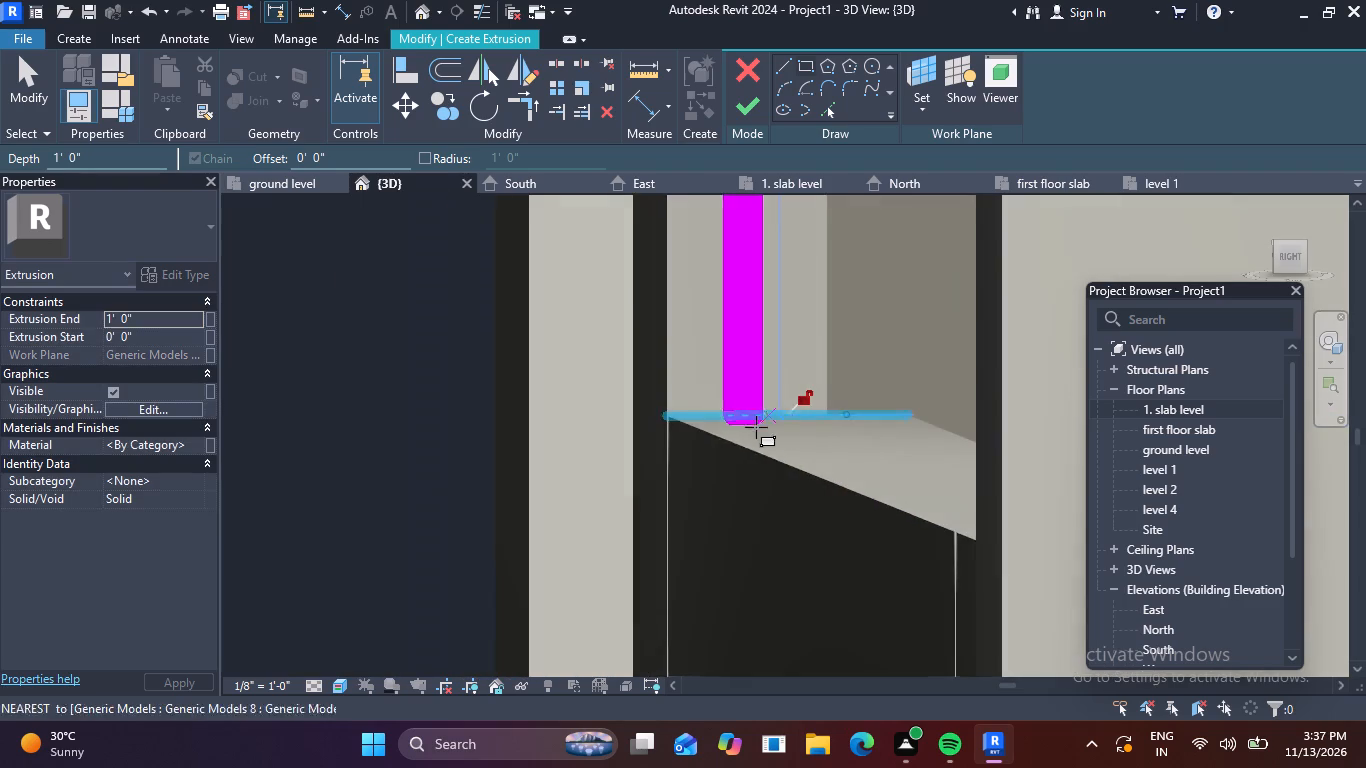
pyautogui.scroll(-2, 696, 429)
pyautogui.click(750, 115)
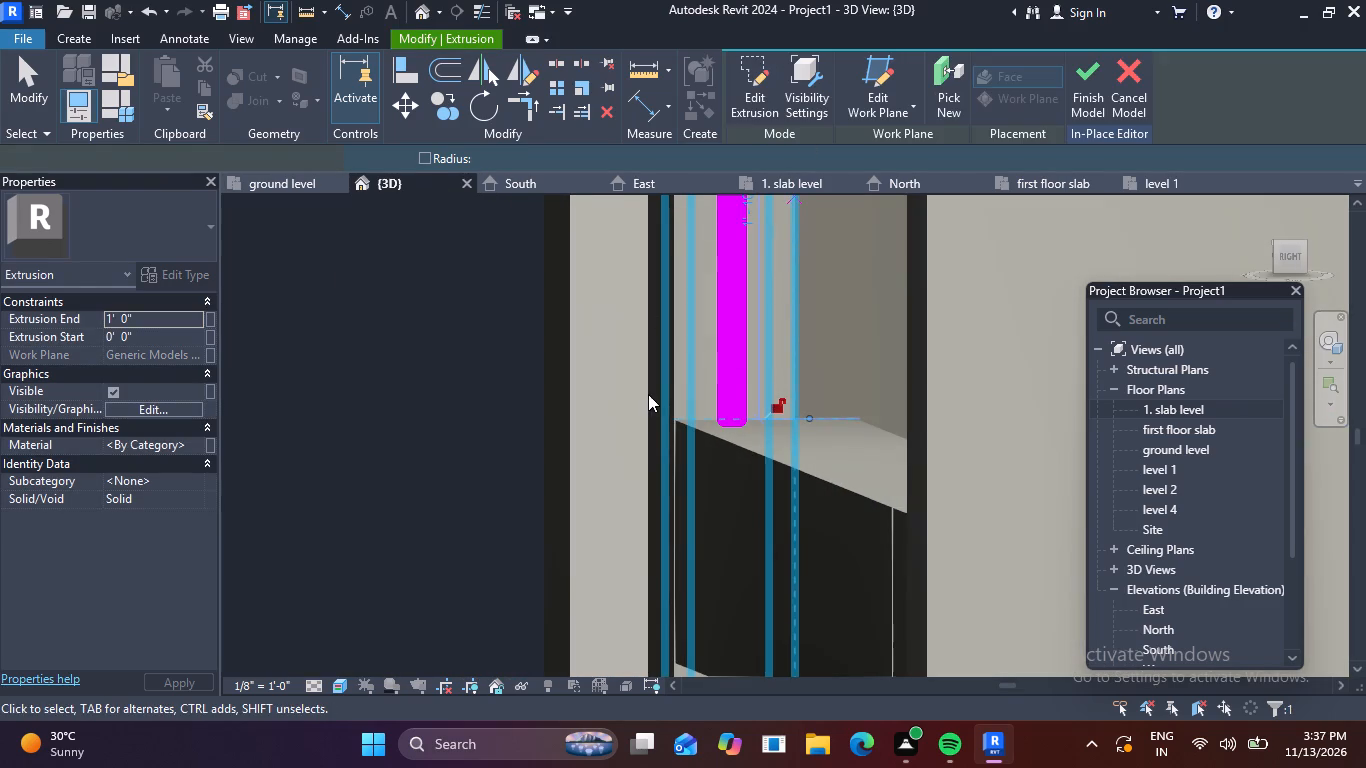
# Stretch the panel beneath the long rail to the corner return, giving it a depth of 8' 6 1/2".
pyautogui.scroll(-2, 734, 406)
pyautogui.keyDown('shift'); pyautogui.moveTo(456, 510); pyautogui.dragTo(497, 514, button='middle'); pyautogui.keyUp('shift')
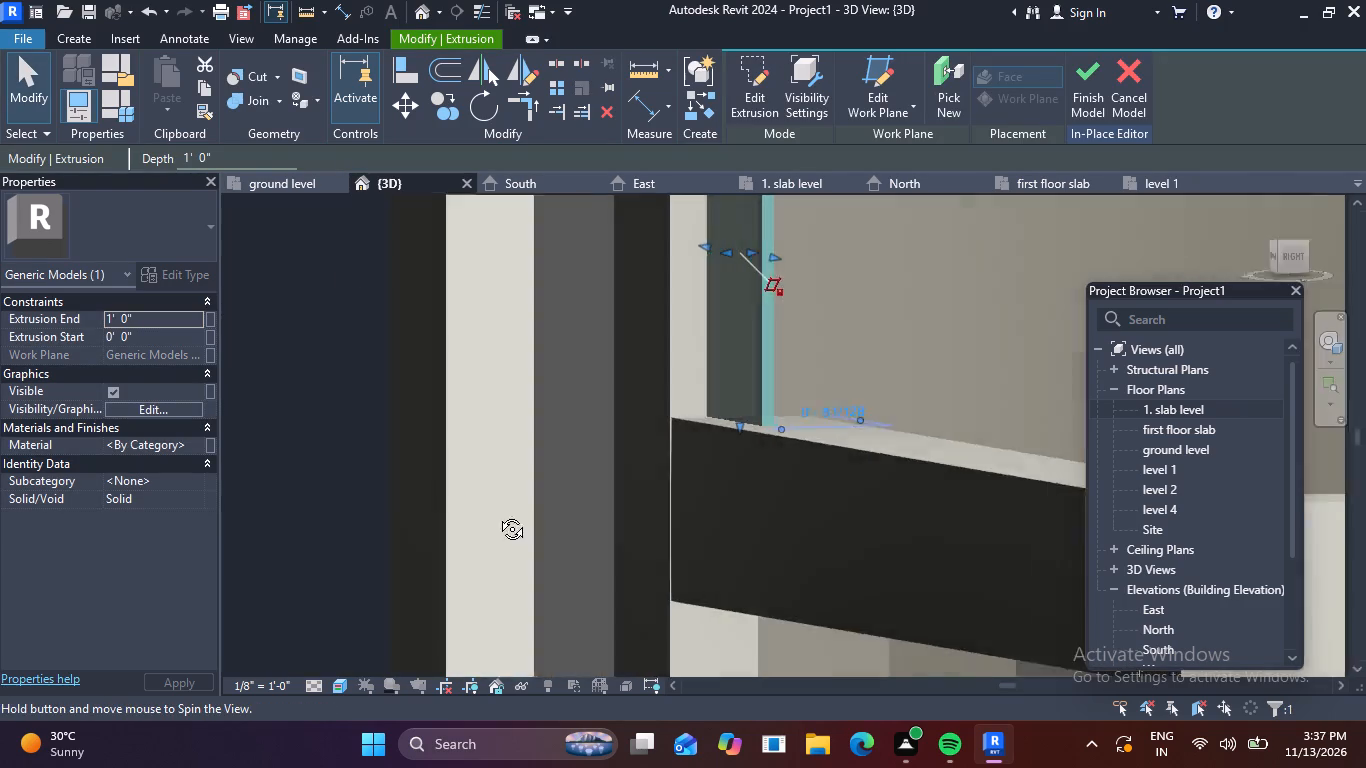
pyautogui.keyDown('shift'); pyautogui.moveTo(497, 514); pyautogui.dragTo(637, 516, button='middle'); pyautogui.keyUp('shift')
pyautogui.keyDown('shift'); pyautogui.moveTo(637, 516); pyautogui.dragTo(648, 526, button='middle'); pyautogui.keyUp('shift')
pyautogui.scroll(-3, 604, 479)
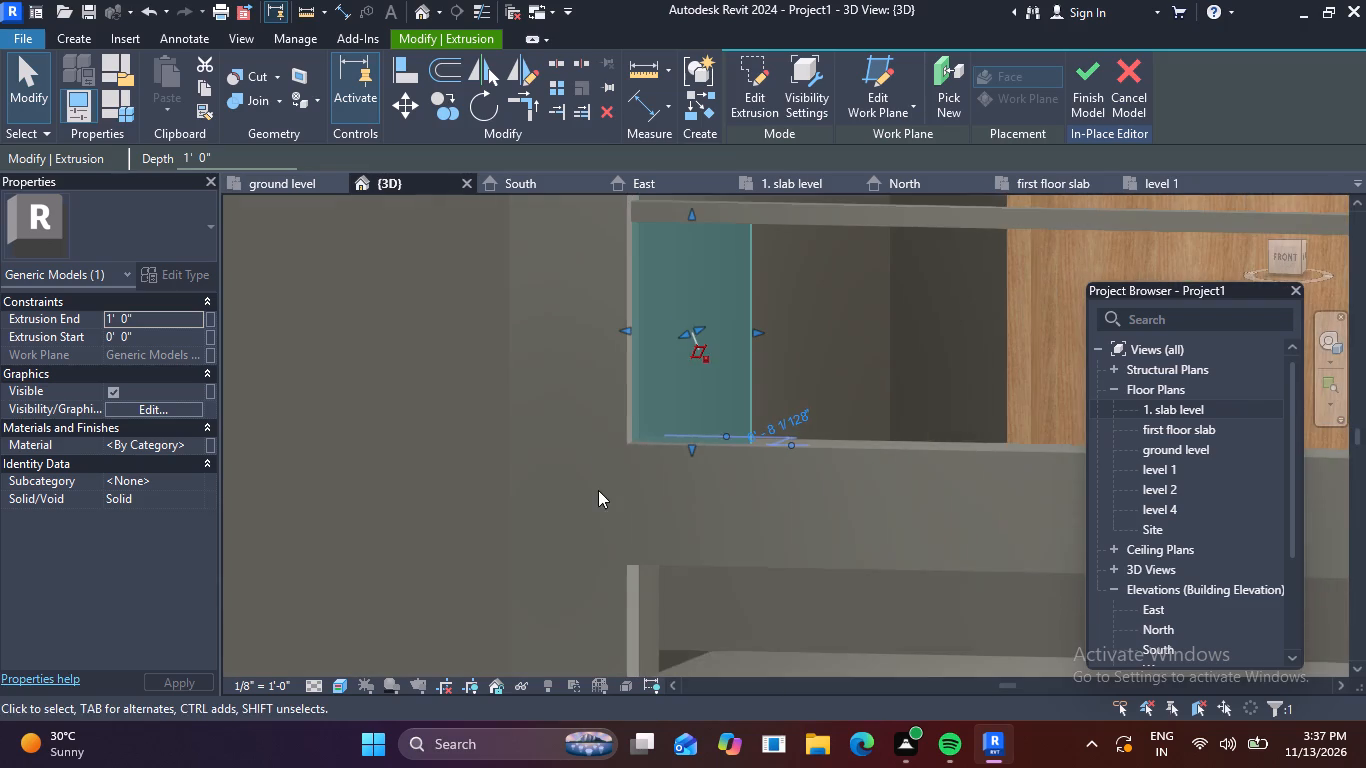
pyautogui.moveTo(625, 487); pyautogui.dragTo(372, 622, button='middle')
pyautogui.scroll(-2, 533, 550)
pyautogui.moveTo(623, 533); pyautogui.dragTo(246, 470, button='middle')
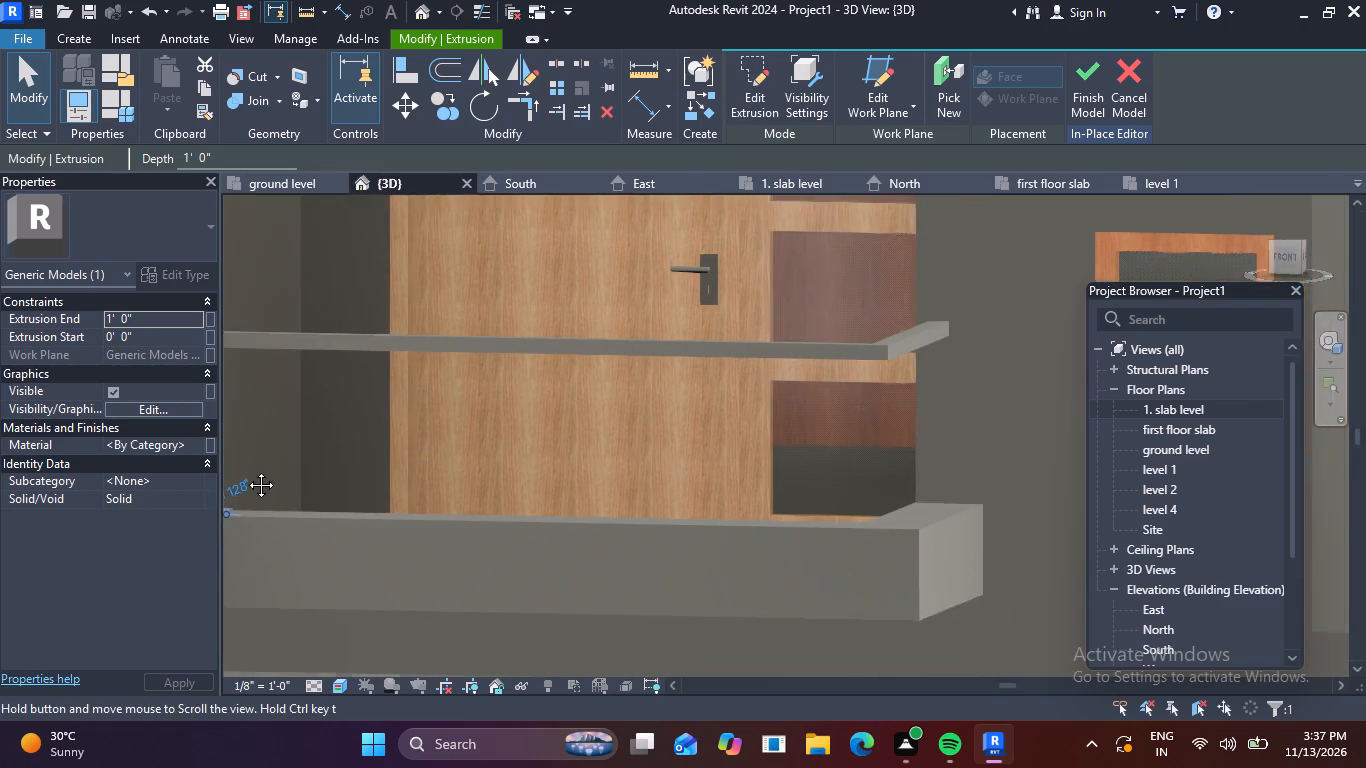
pyautogui.moveTo(246, 470); pyautogui.dragTo(395, 478, button='middle')
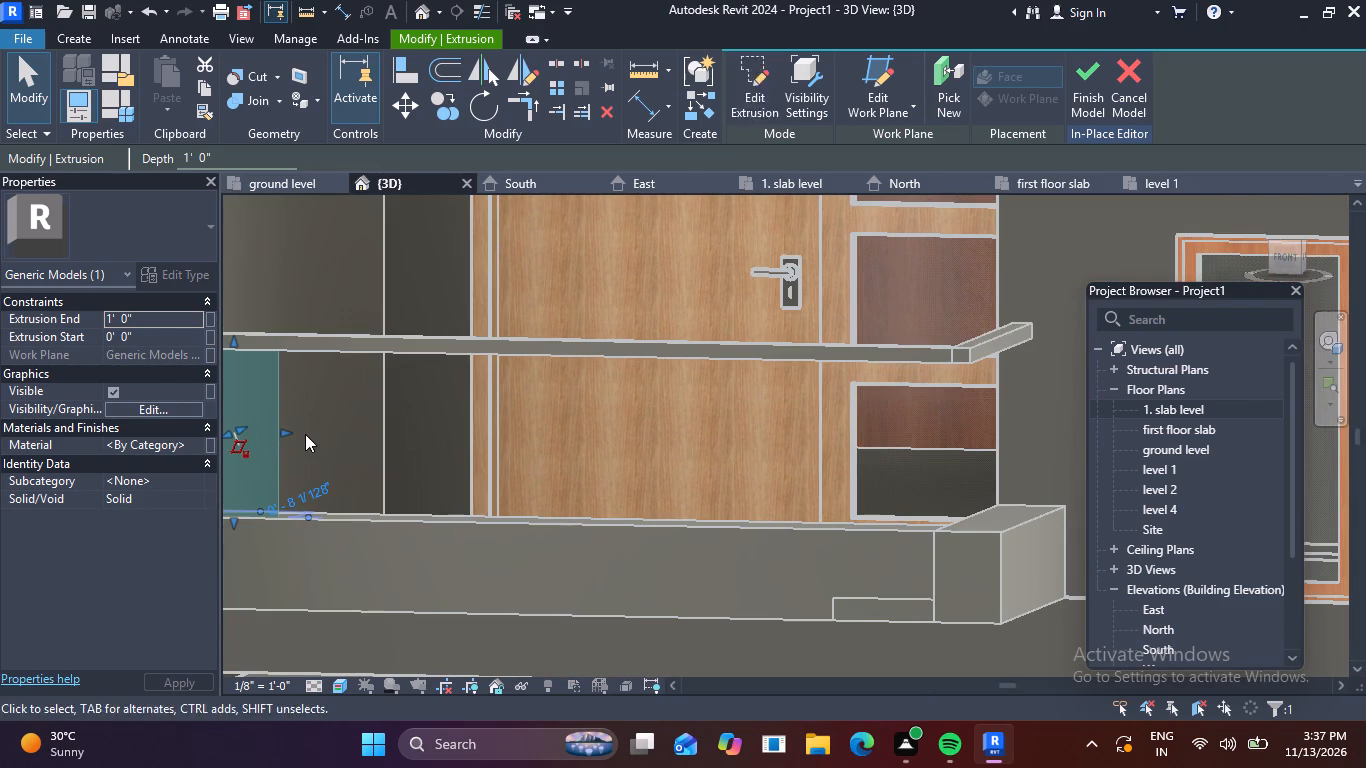
pyautogui.moveTo(284, 432); pyautogui.dragTo(920, 461)
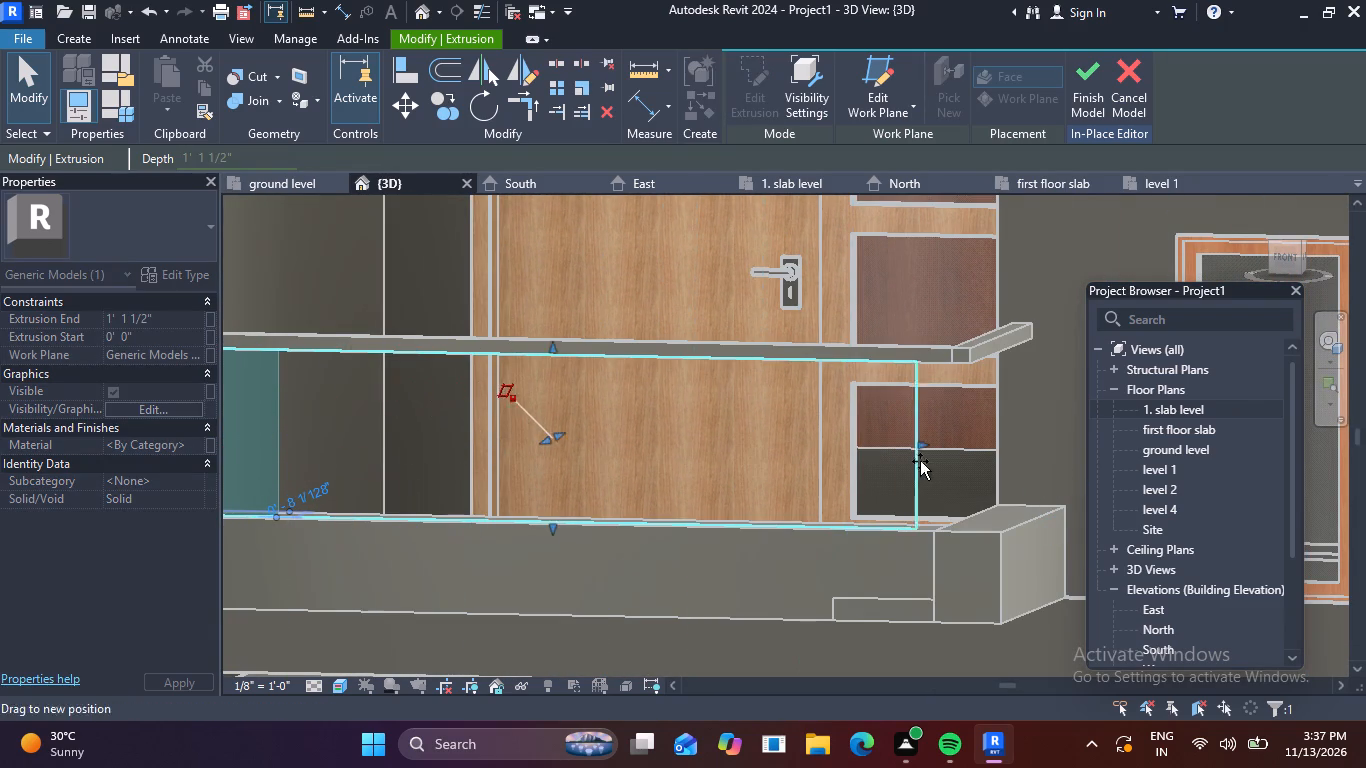
pyautogui.moveTo(920, 461); pyautogui.dragTo(958, 460)
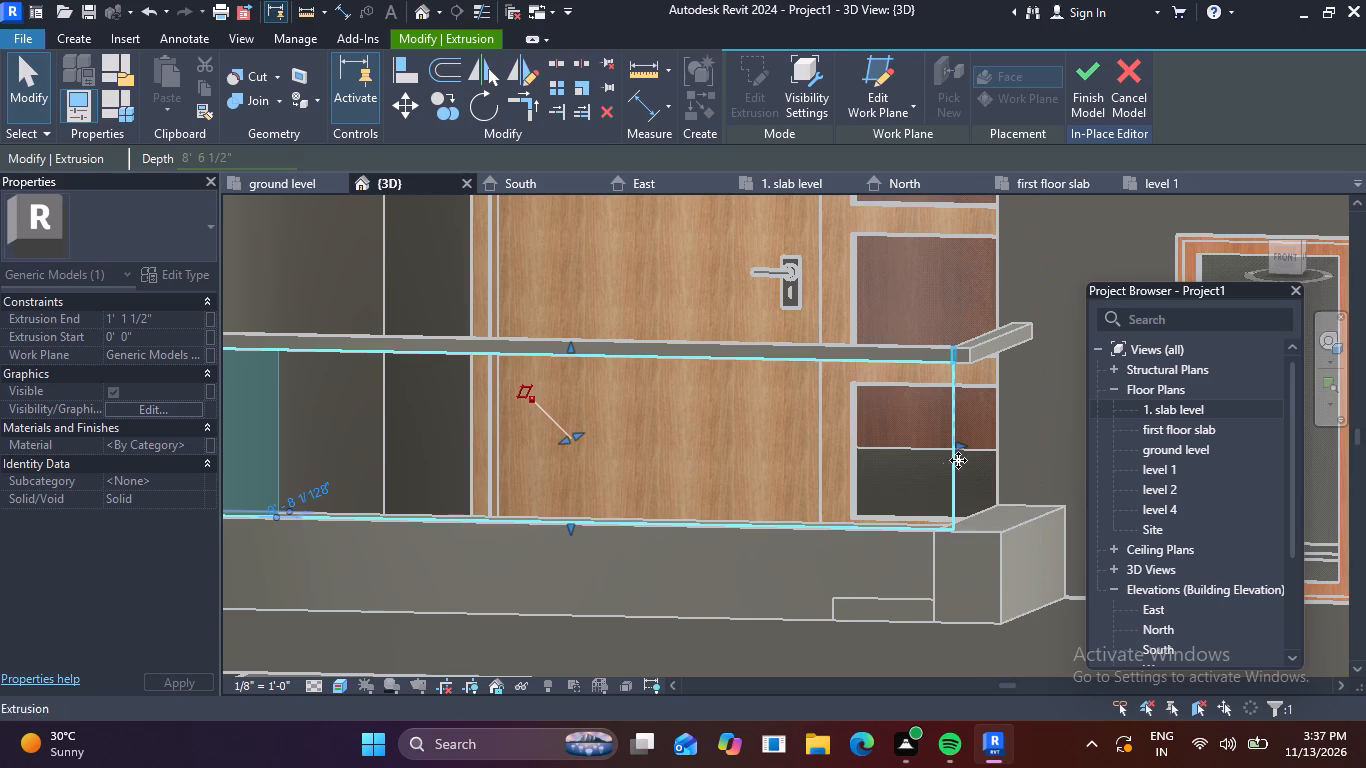
pyautogui.scroll(-1, 569, 614)
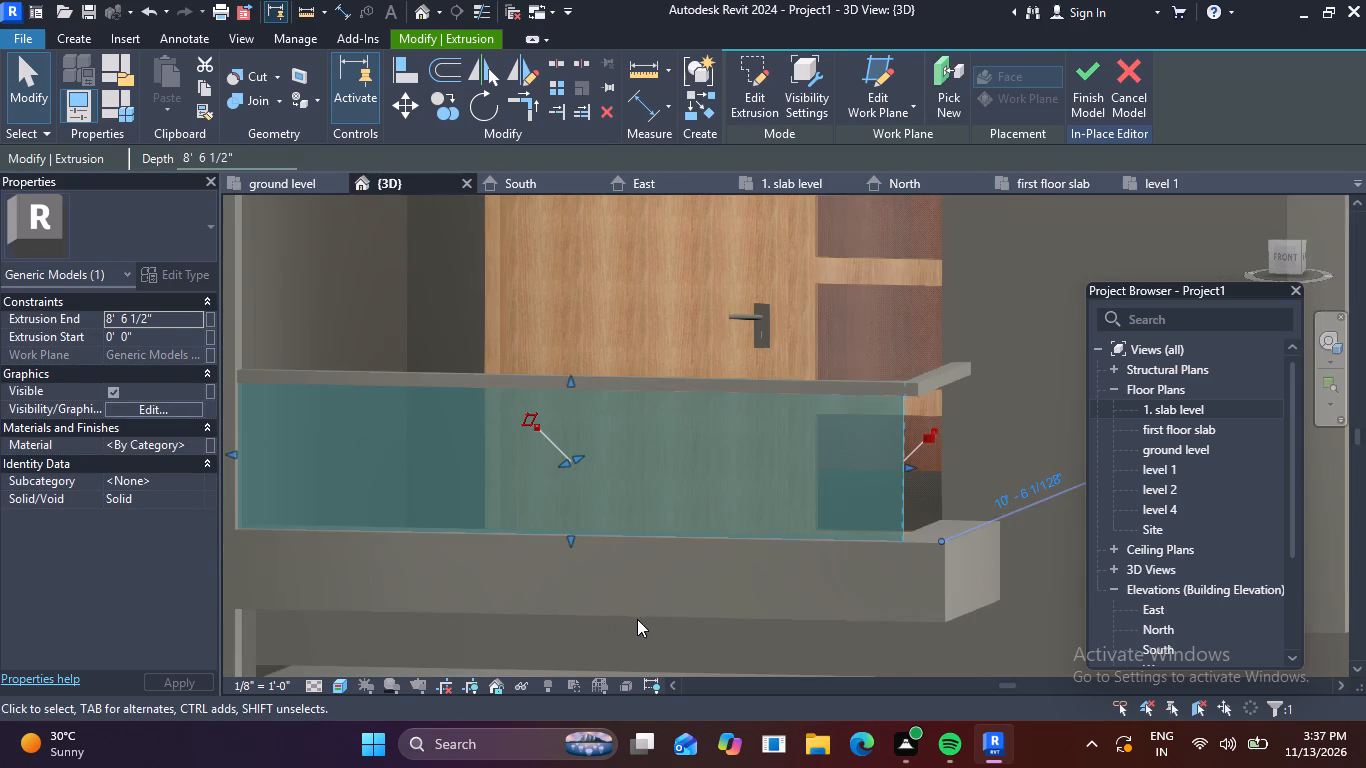
pyautogui.press('Escape')
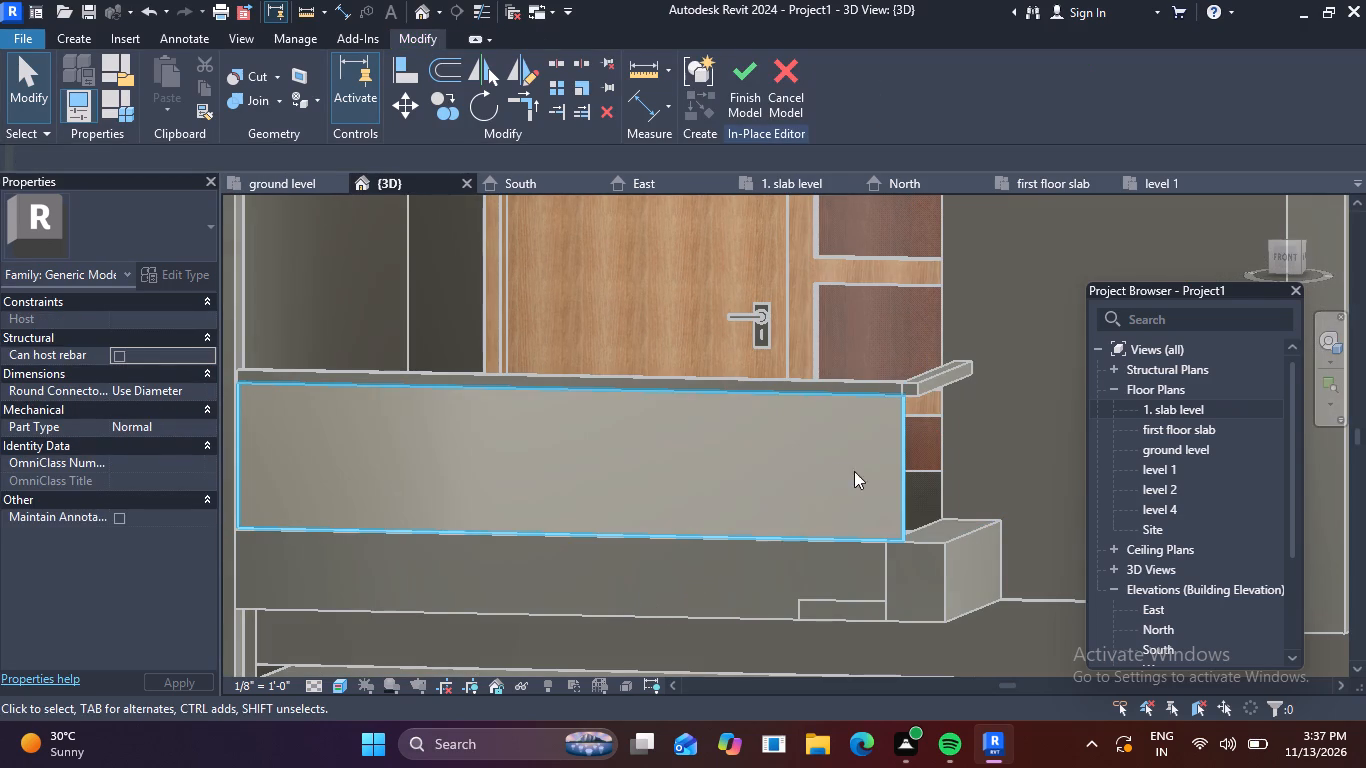
# Start another extrusion in the in-place model and set its work plane on the 9" wall face behind the balcony's corner return.
pyautogui.keyDown('shift'); pyautogui.moveTo(860, 502); pyautogui.dragTo(677, 489, button='middle'); pyautogui.keyUp('shift')
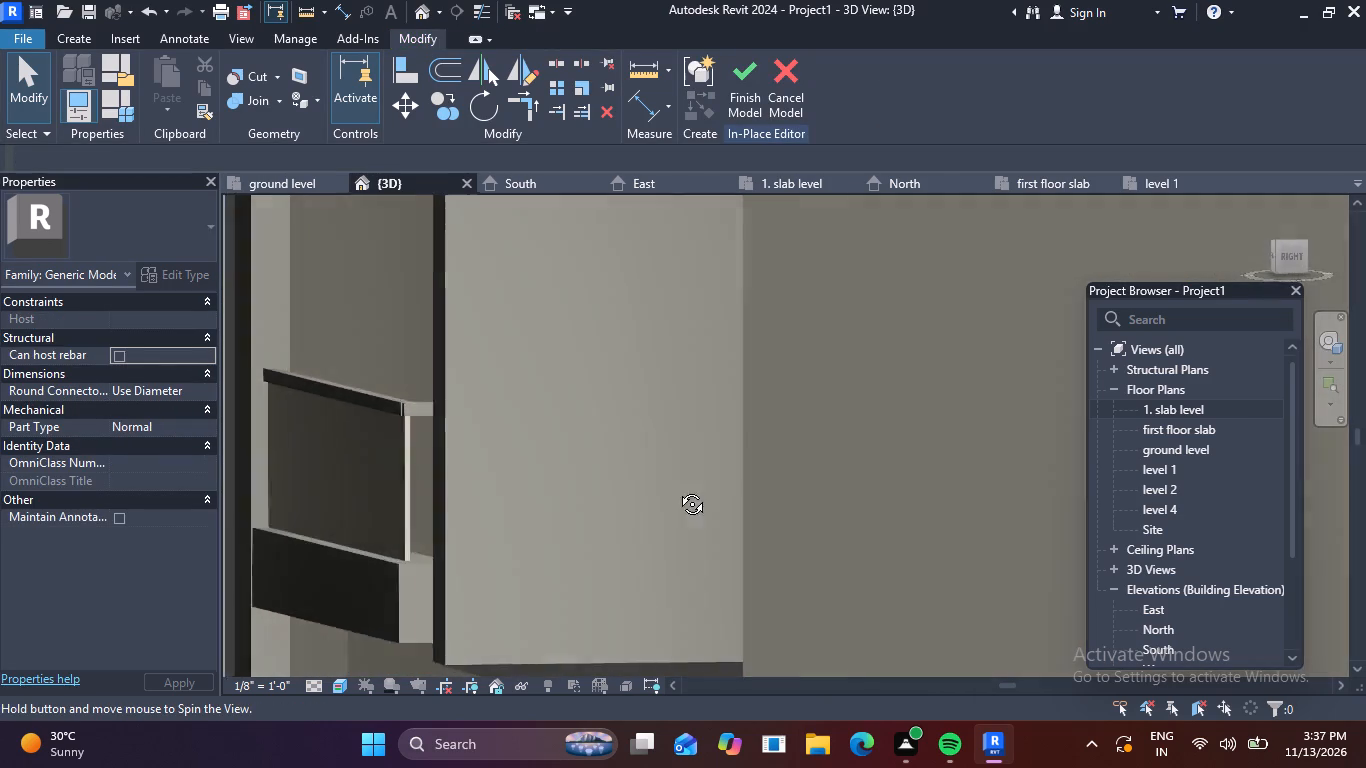
pyautogui.keyDown('shift'); pyautogui.moveTo(677, 489); pyautogui.dragTo(839, 471, button='middle'); pyautogui.keyUp('shift')
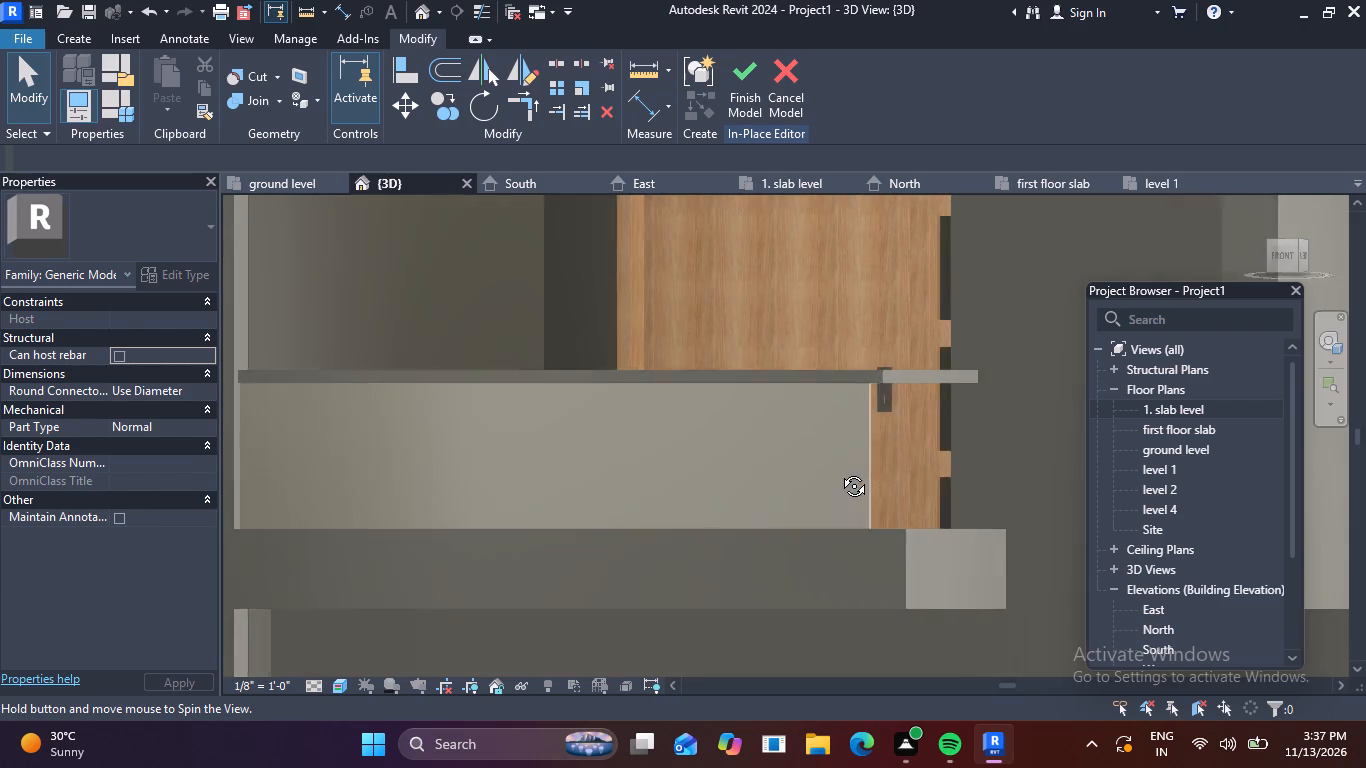
pyautogui.keyDown('shift'); pyautogui.moveTo(839, 471); pyautogui.dragTo(888, 452, button='middle'); pyautogui.keyUp('shift')
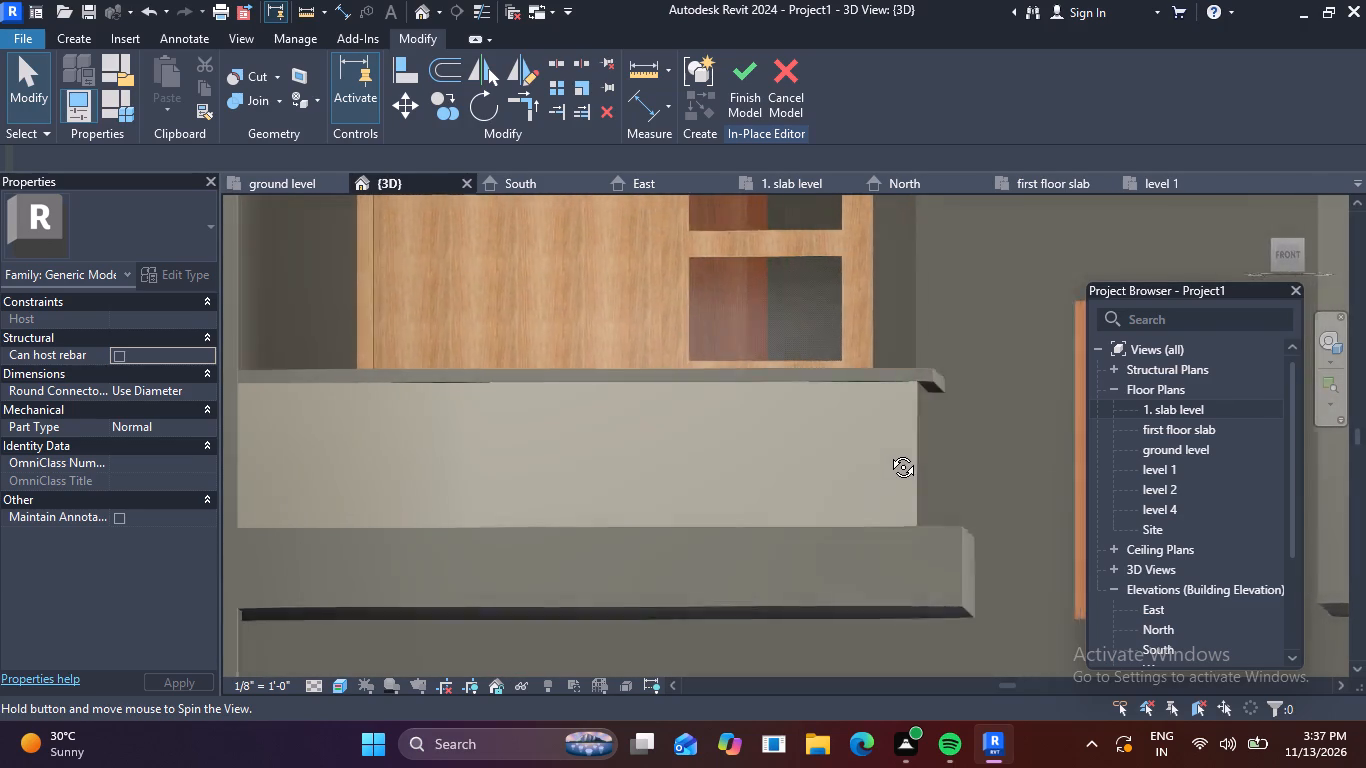
pyautogui.keyDown('shift'); pyautogui.moveTo(888, 452); pyautogui.dragTo(893, 450, button='middle'); pyautogui.keyUp('shift')
pyautogui.scroll(11, 928, 414)
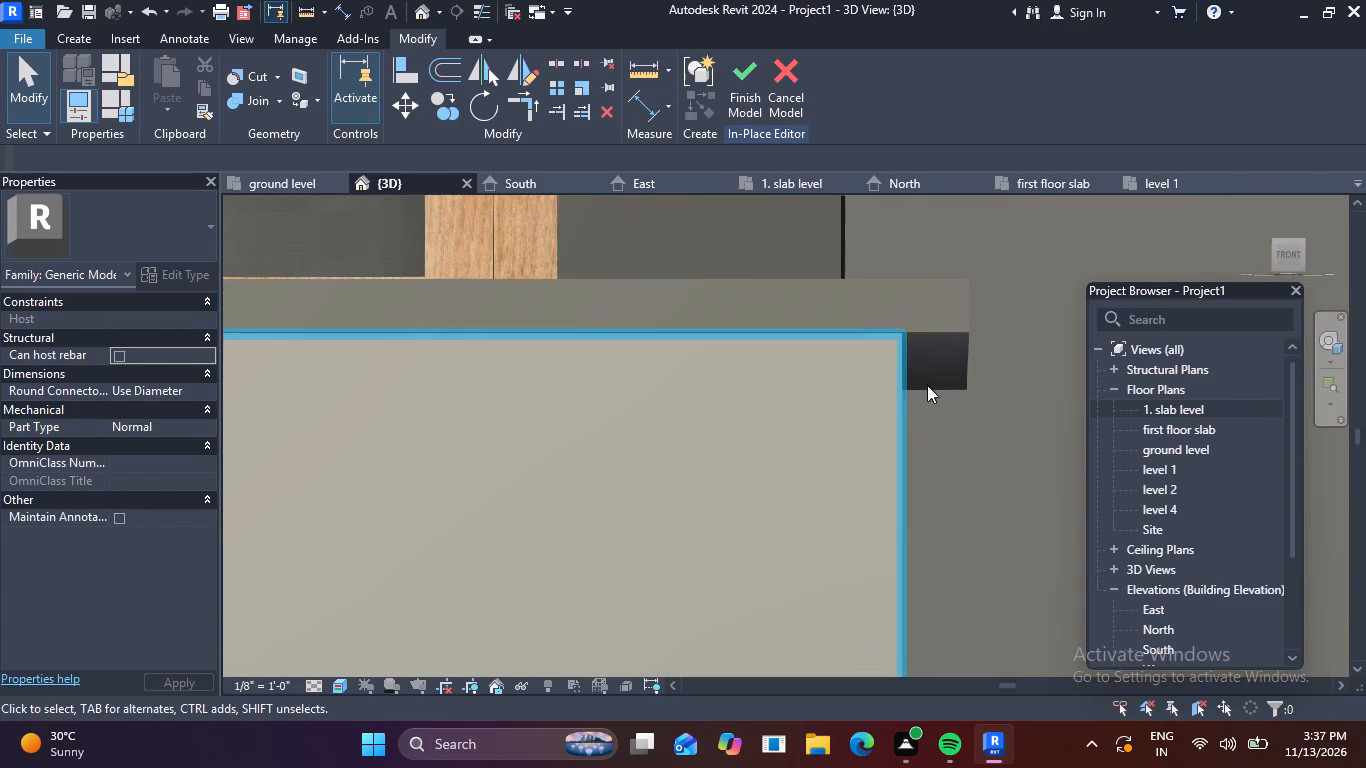
pyautogui.keyDown('shift'); pyautogui.middleClick(971, 421); pyautogui.keyUp('shift')
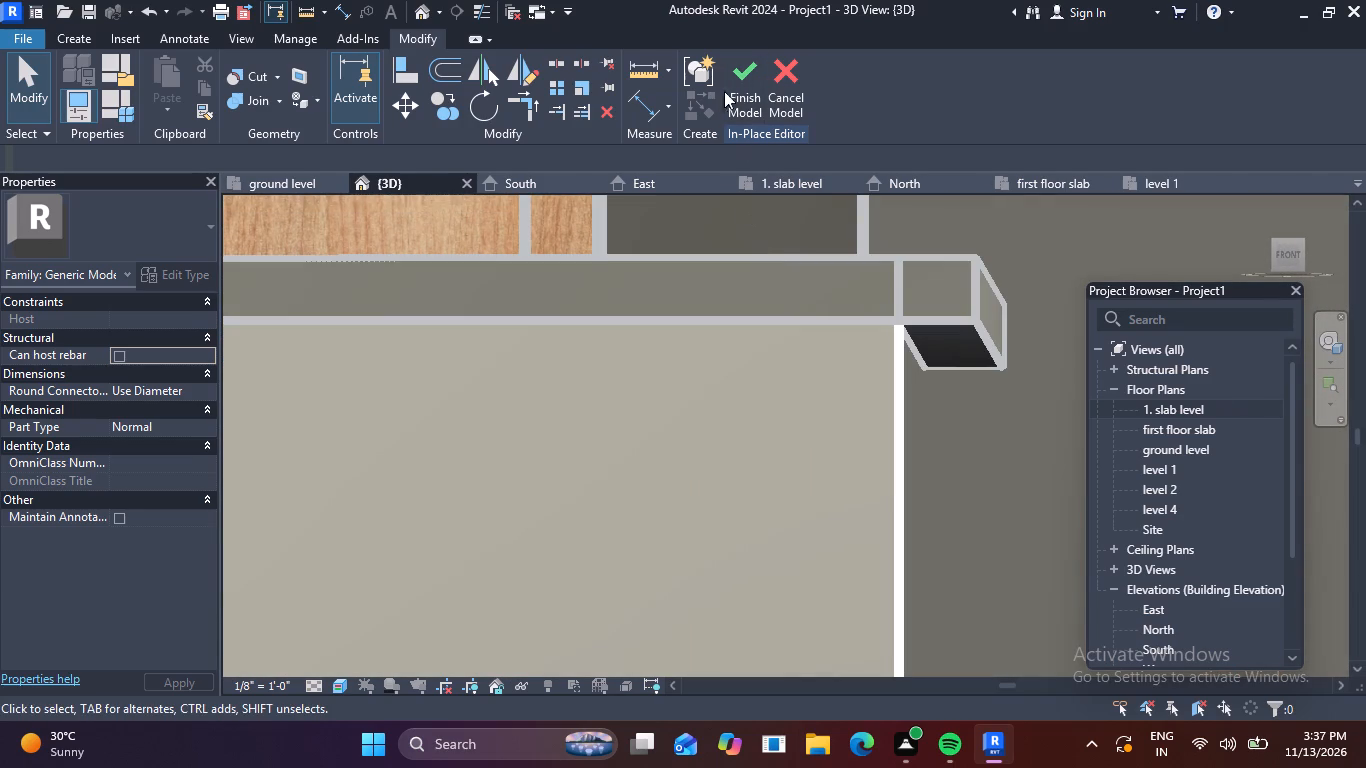
pyautogui.click(80, 41)
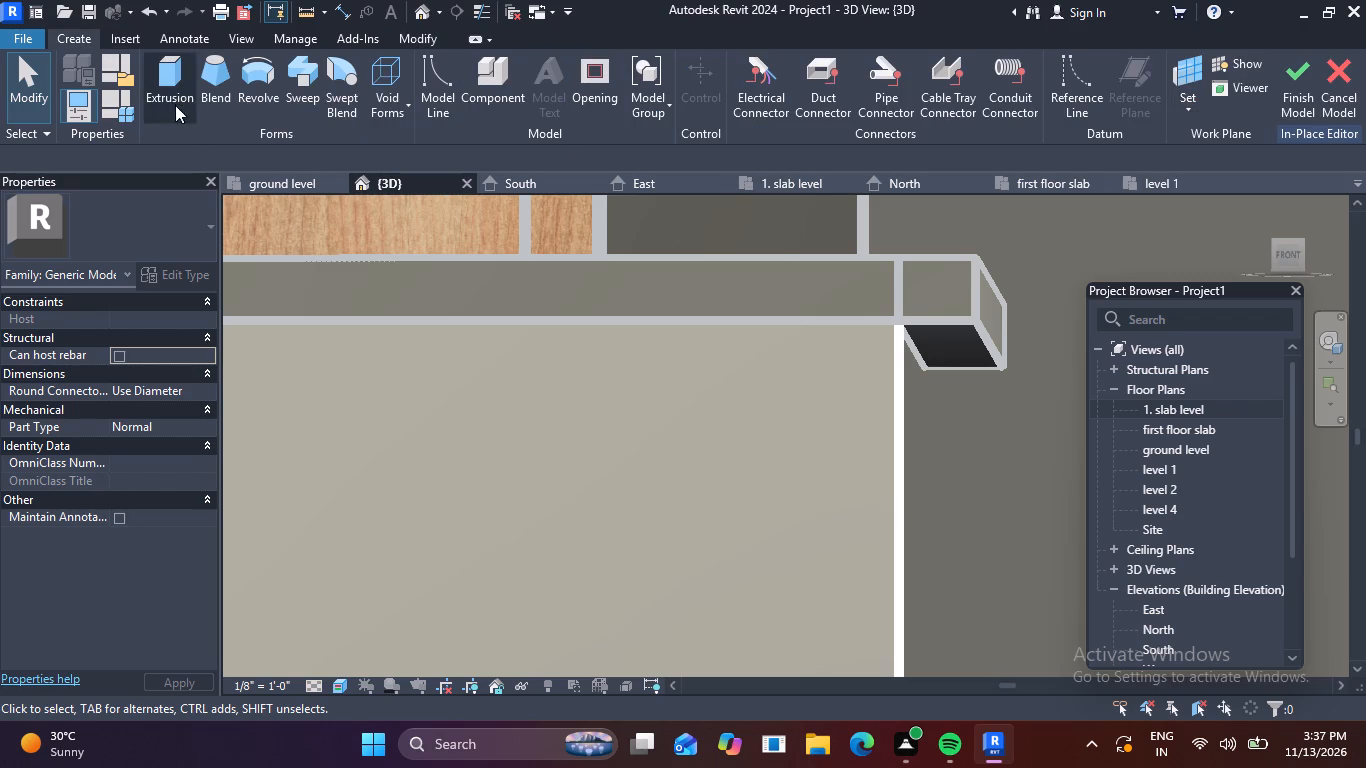
pyautogui.click(163, 82)
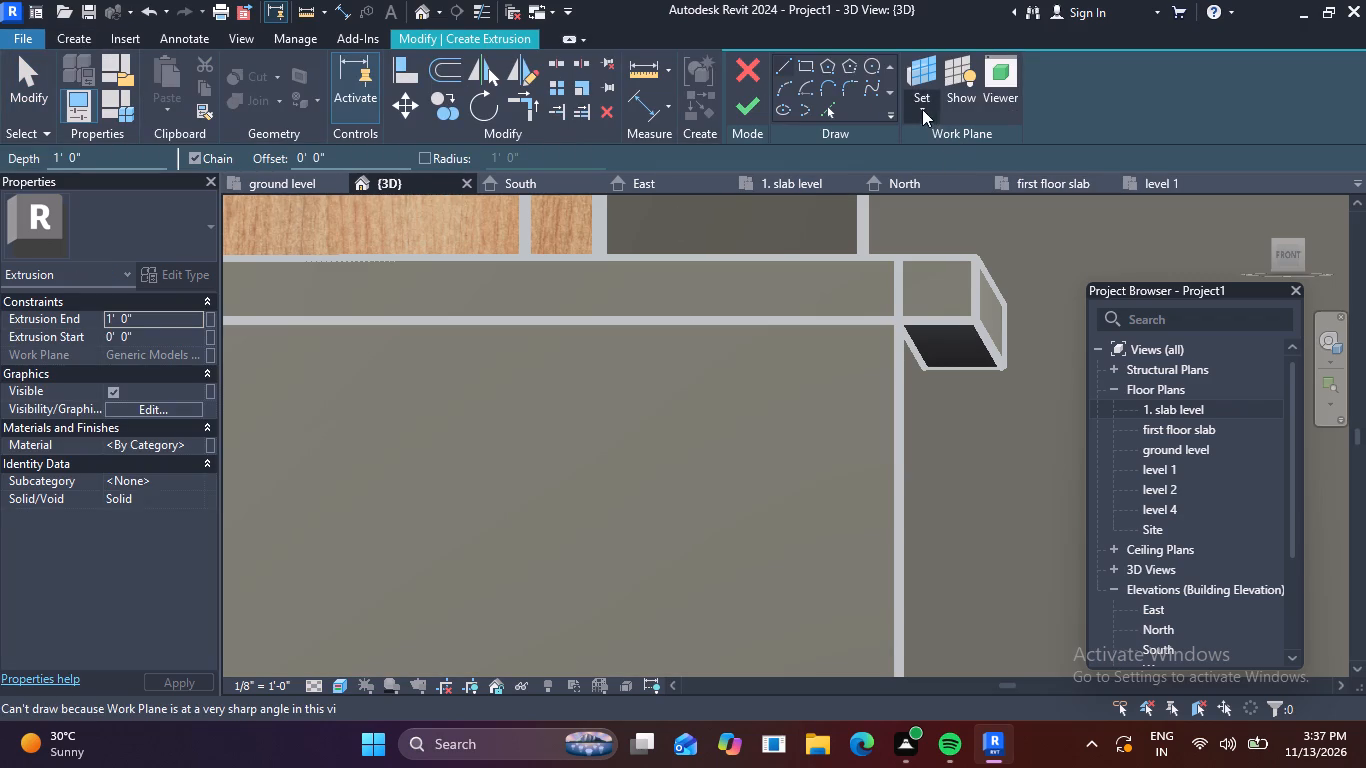
pyautogui.click(918, 107)
pyautogui.click(934, 186)
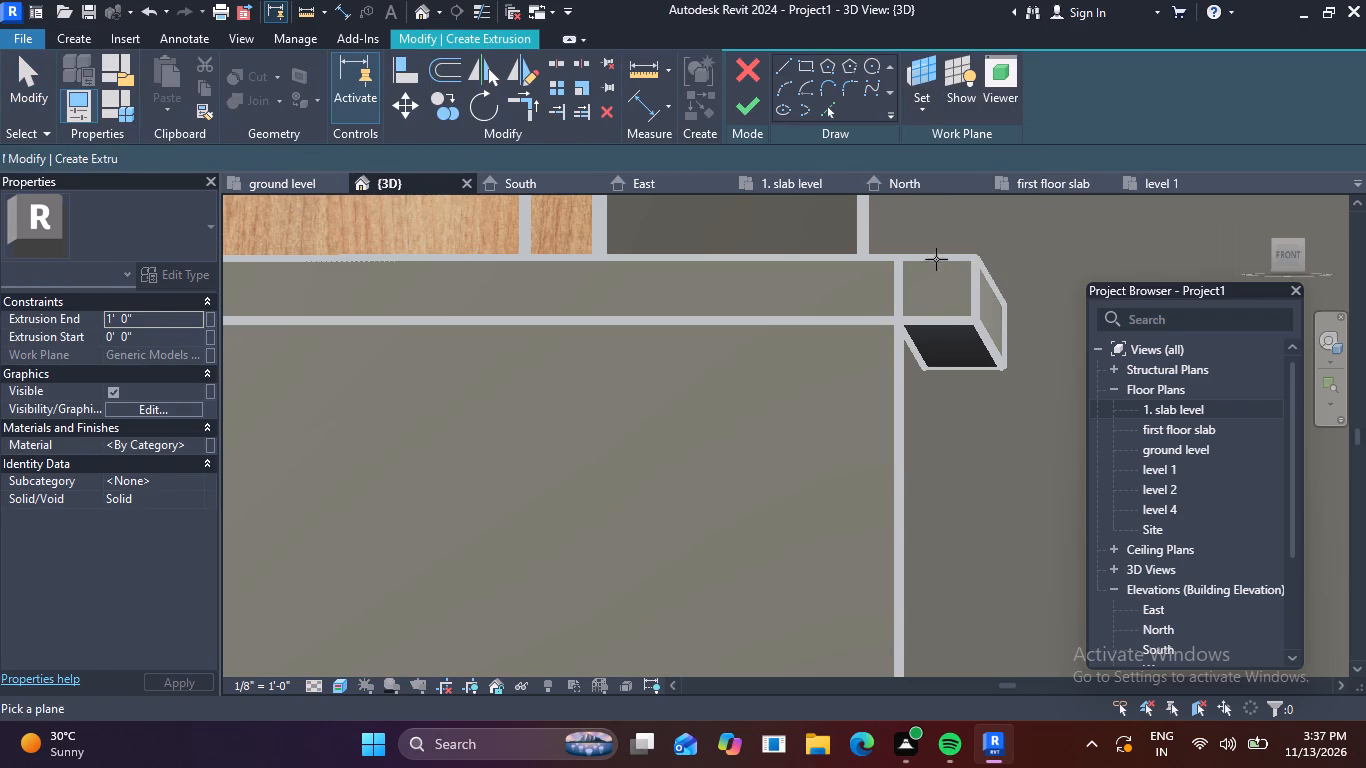
pyautogui.scroll(-9, 954, 357)
pyautogui.moveTo(976, 442); pyautogui.dragTo(807, 390, button='middle')
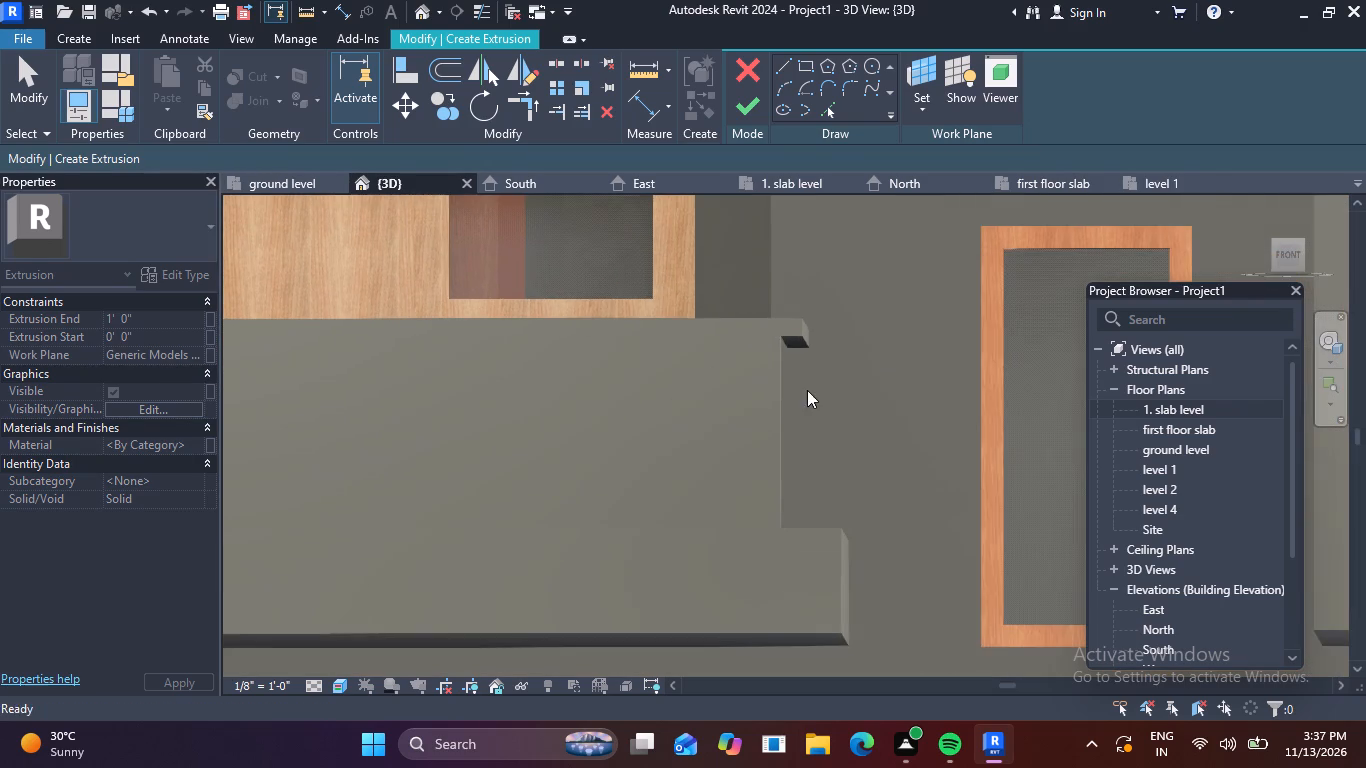
pyautogui.click(767, 260)
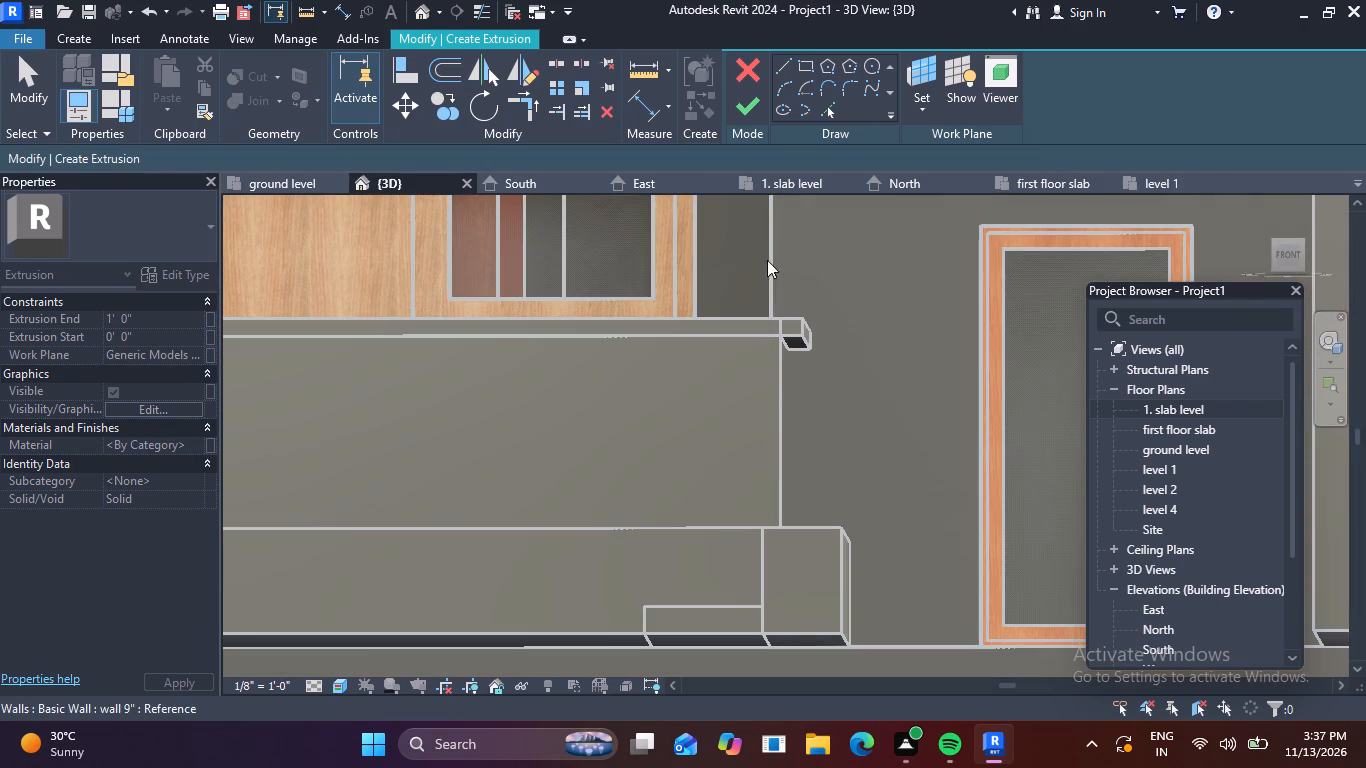
# Sketch a thin rectangle about 1' 10" tall from the return rail's underside to the parapet's top and finish the extrusion with 1' 0" depth.
pyautogui.scroll(9, 809, 372)
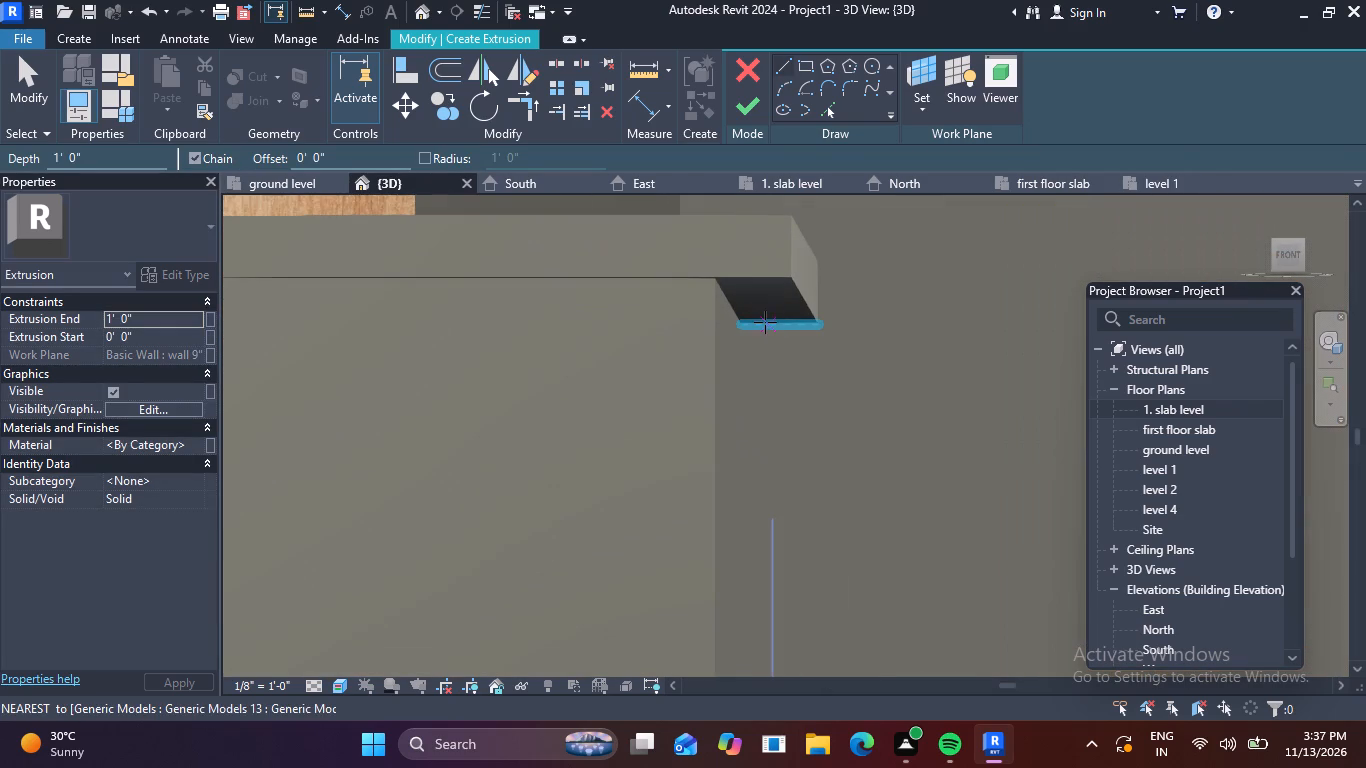
pyautogui.click(762, 322)
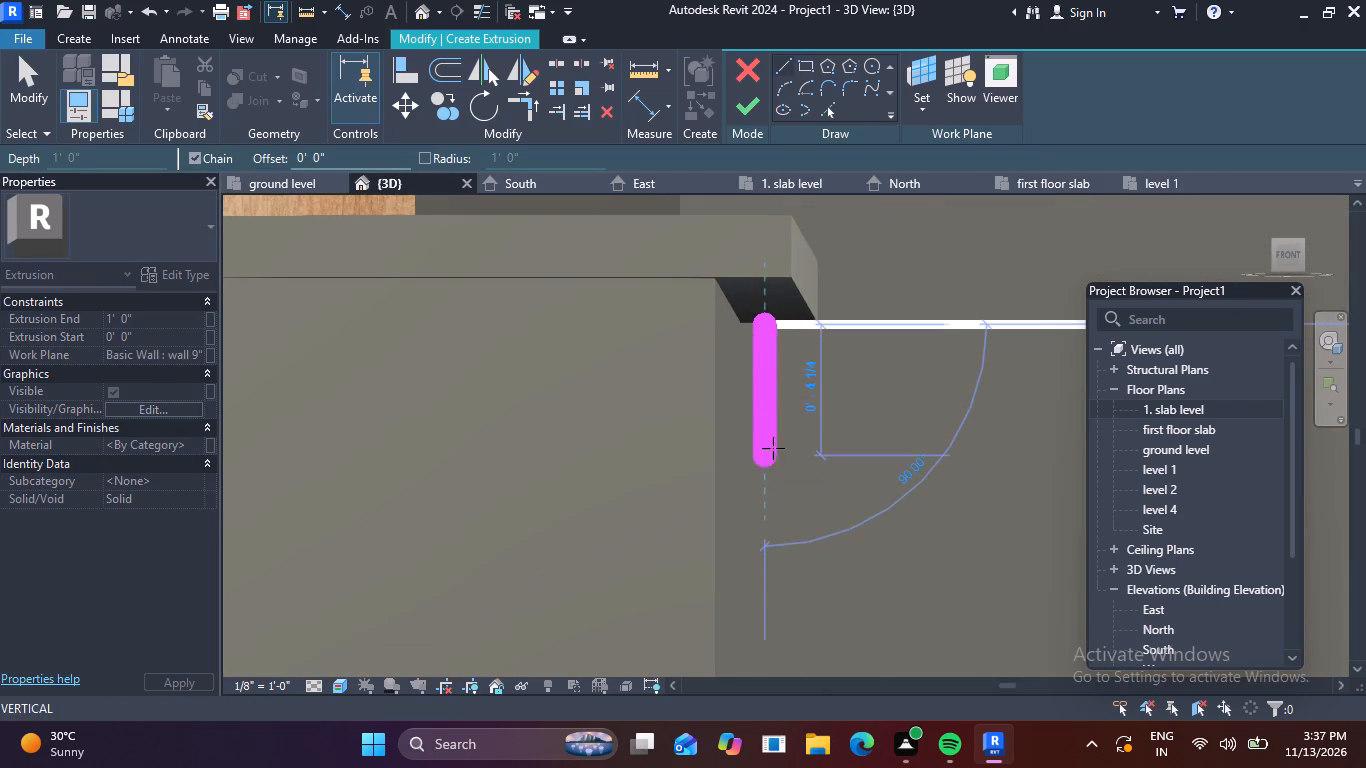
pyautogui.press('Escape')
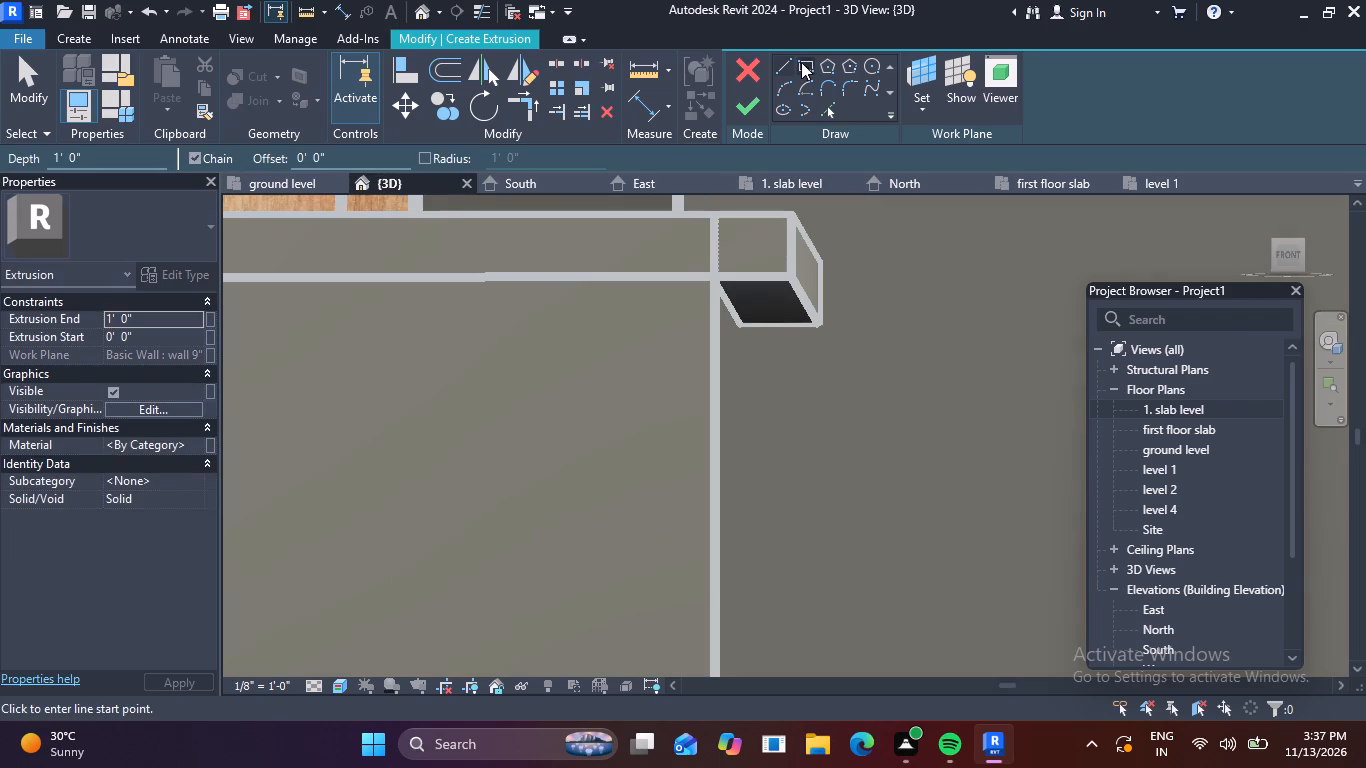
pyautogui.click(803, 65)
pyautogui.click(761, 332)
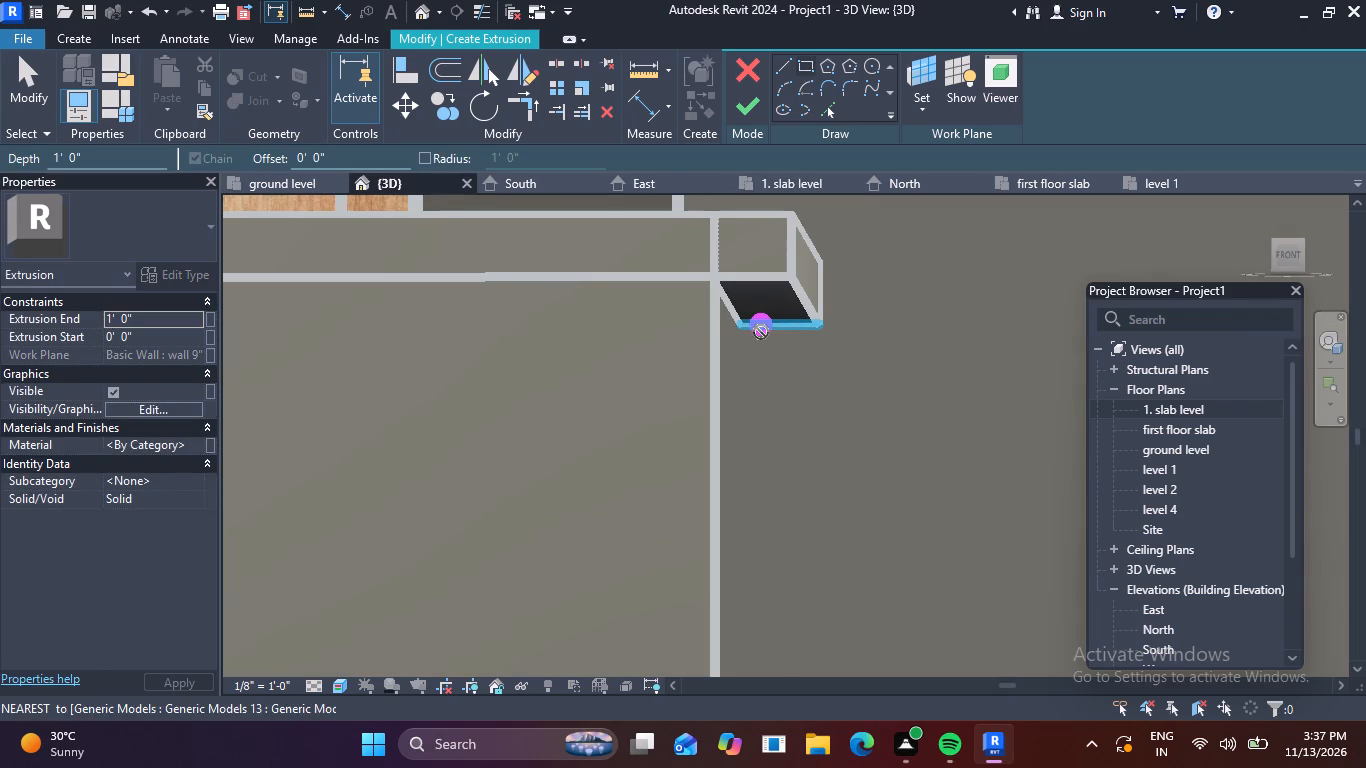
pyautogui.scroll(-4, 795, 509)
pyautogui.moveTo(778, 594); pyautogui.dragTo(770, 436, button='middle')
pyautogui.keyDown('shift'); pyautogui.moveTo(769, 525); pyautogui.dragTo(760, 598, button='middle'); pyautogui.keyUp('shift')
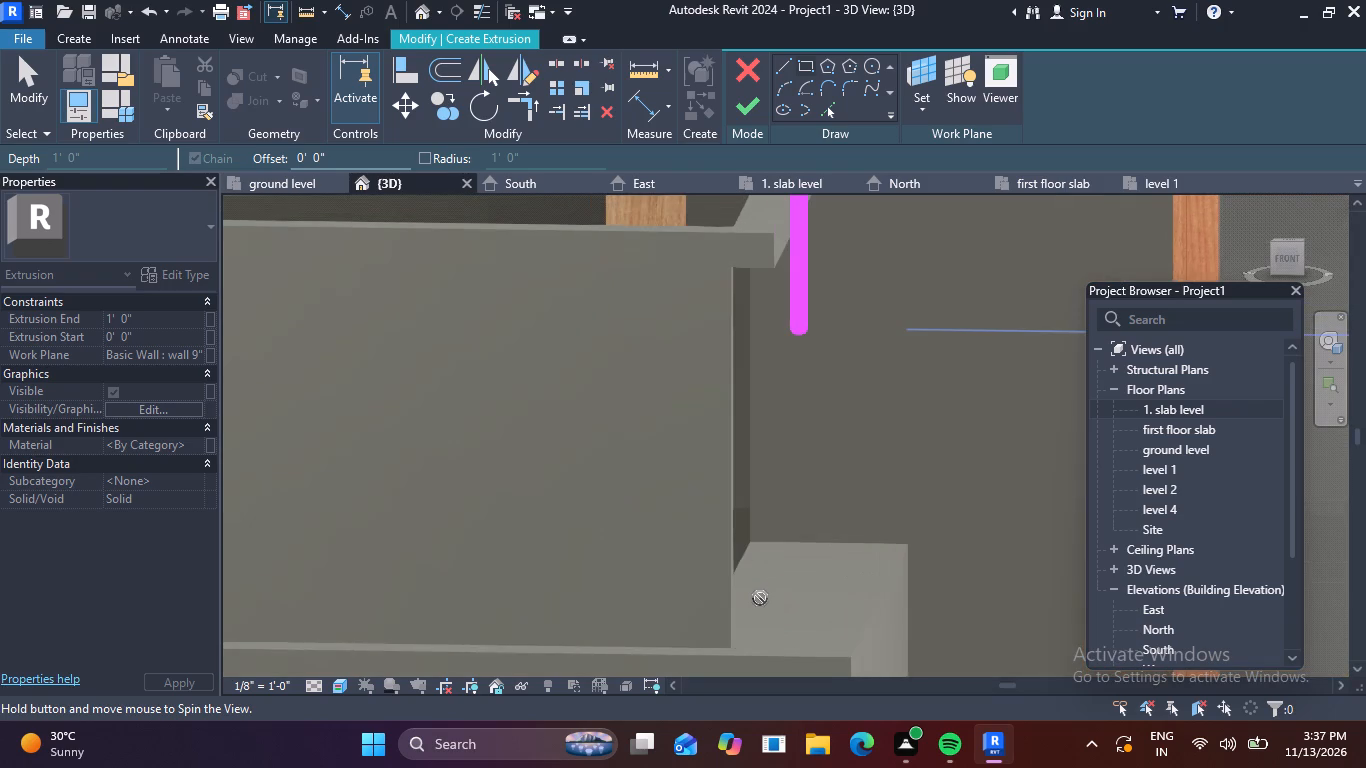
pyautogui.keyDown('shift'); pyautogui.moveTo(760, 598); pyautogui.dragTo(761, 601, button='middle'); pyautogui.keyUp('shift')
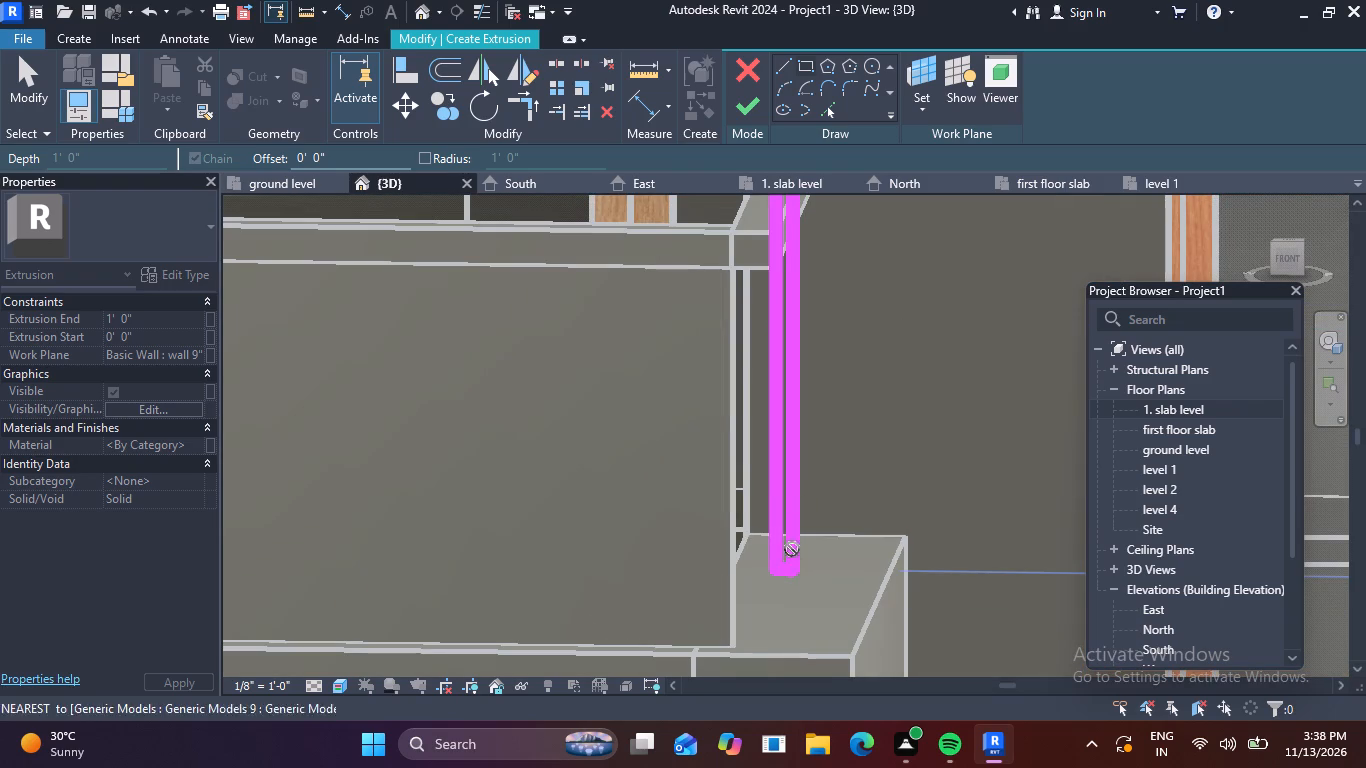
pyautogui.scroll(2, 788, 546)
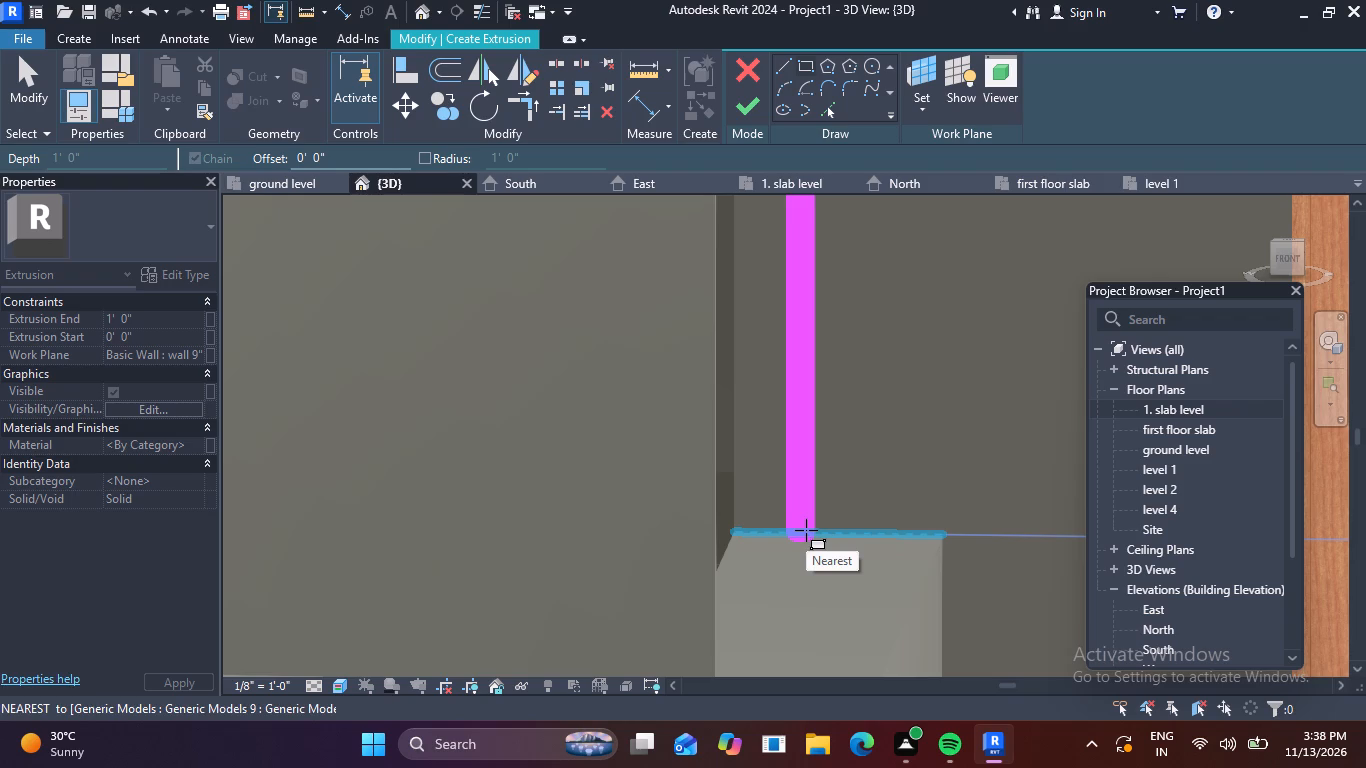
pyautogui.click(806, 530)
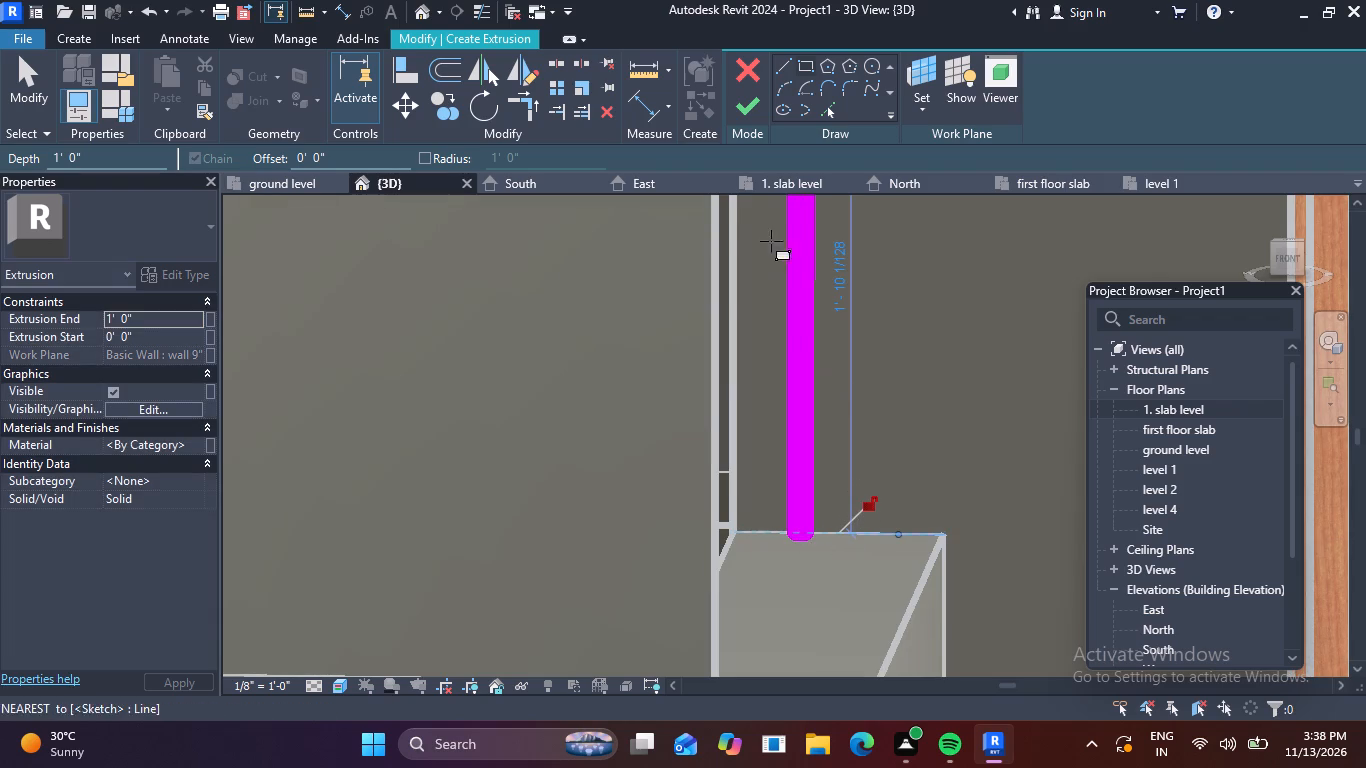
pyautogui.click(745, 104)
# Stretch the side panel beneath the return rail forward to the long front panel, giving it a depth of about 3' 1 1/2".
pyautogui.scroll(-2, 859, 410)
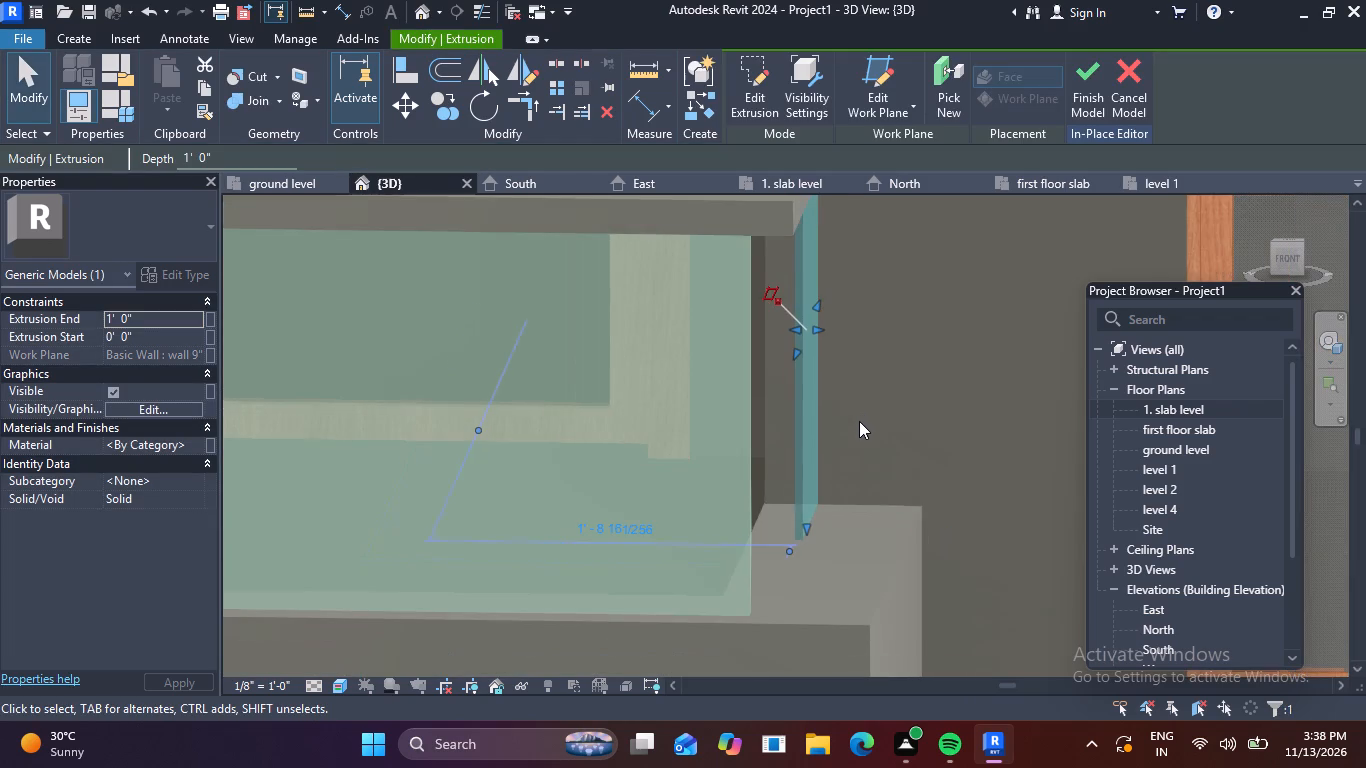
pyautogui.keyDown('shift'); pyautogui.scroll(-1, 859, 459); pyautogui.keyUp('shift')
pyautogui.keyDown('shift'); pyautogui.moveTo(860, 461); pyautogui.dragTo(749, 492, button='middle'); pyautogui.keyUp('shift')
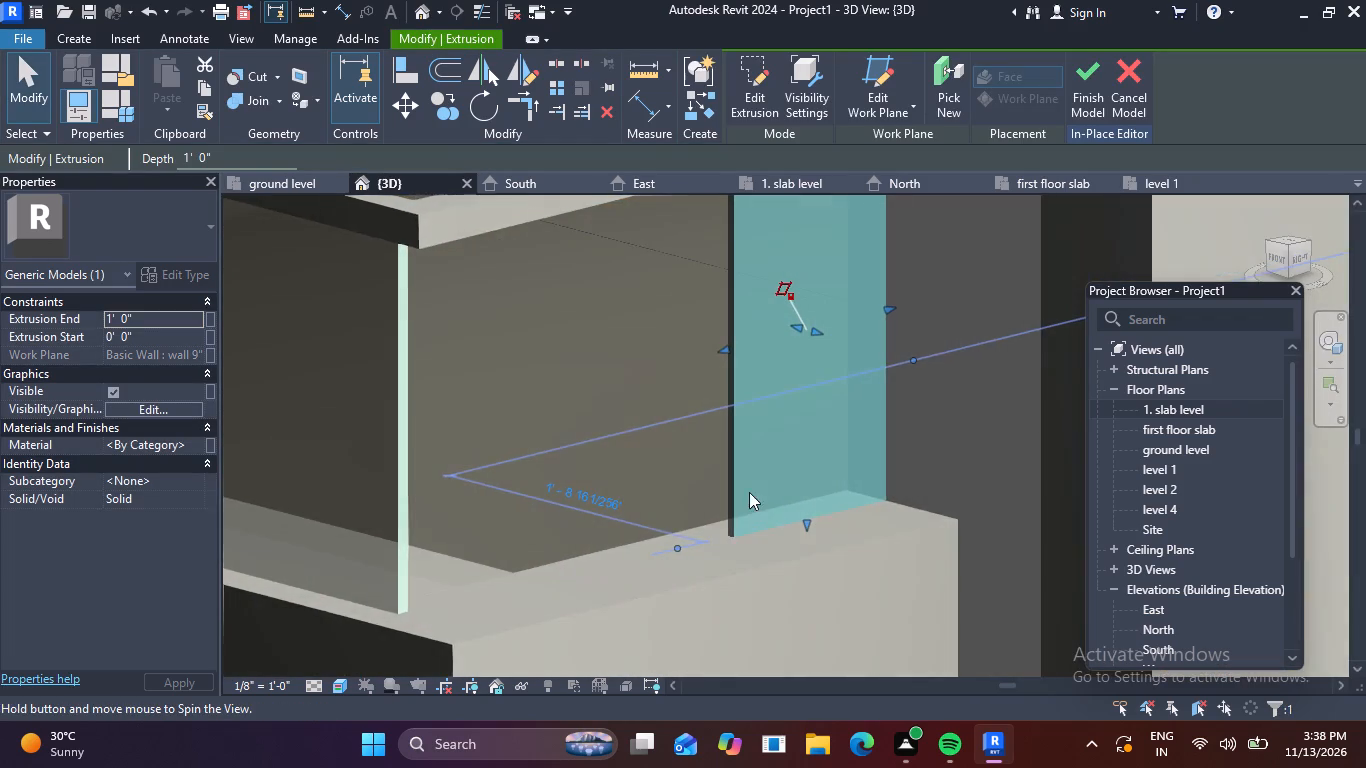
pyautogui.scroll(-2, 738, 484)
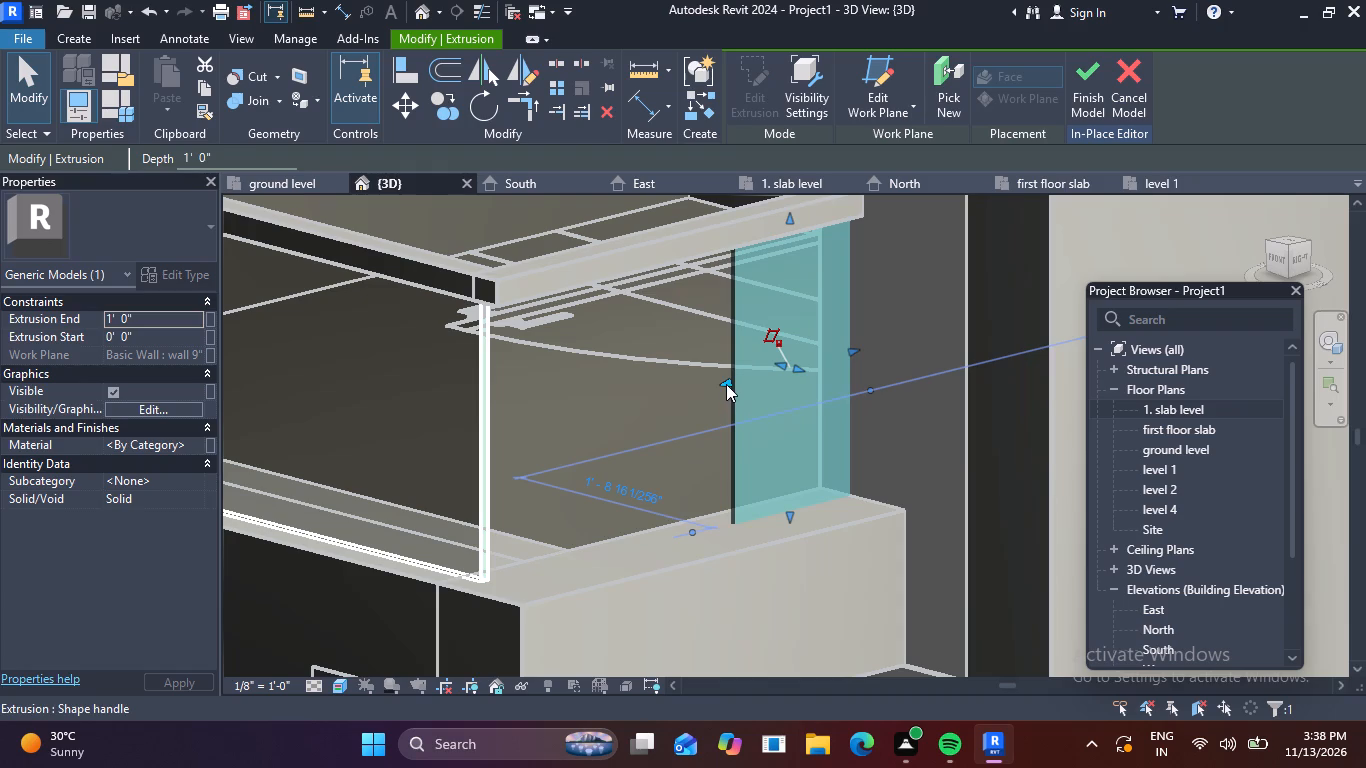
pyautogui.moveTo(726, 384); pyautogui.dragTo(499, 440)
pyautogui.scroll(4, 553, 376)
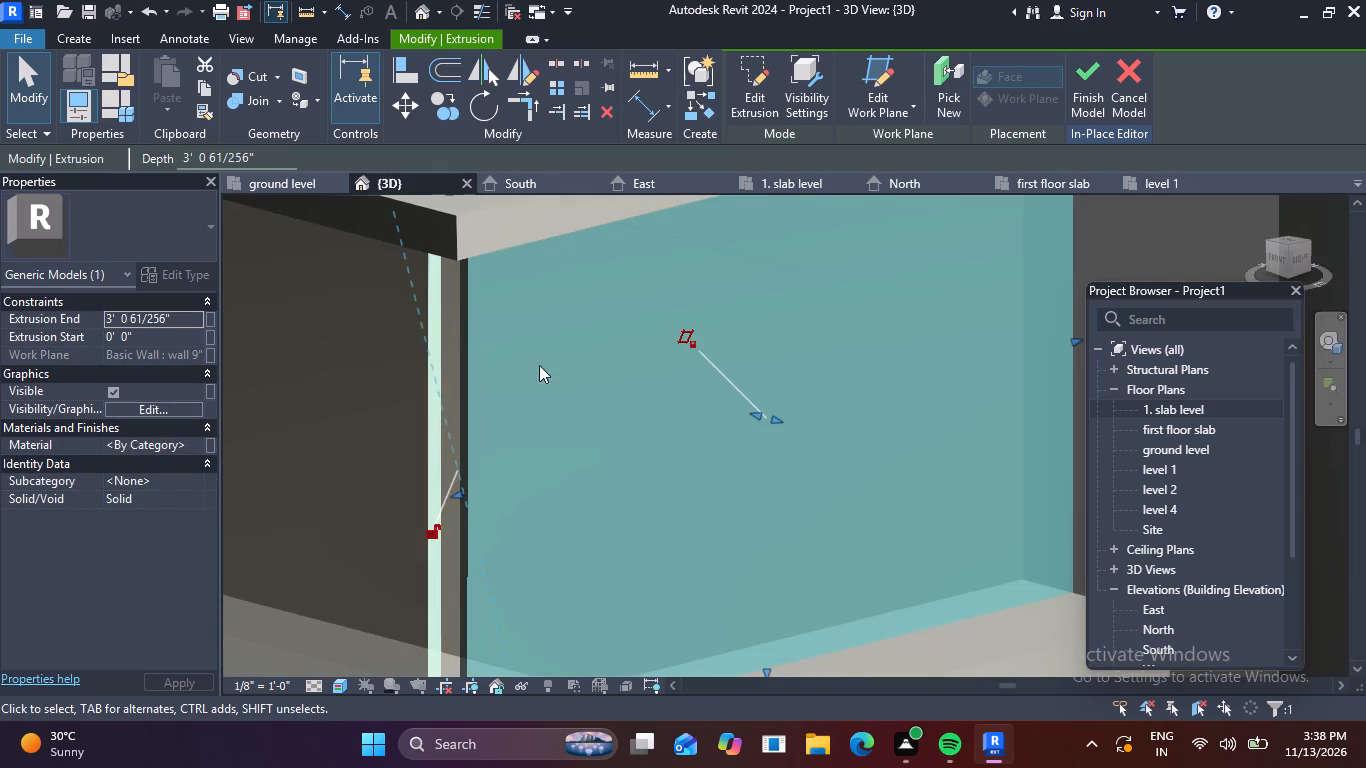
pyautogui.keyDown('shift'); pyautogui.moveTo(308, 530); pyautogui.dragTo(362, 456, button='middle'); pyautogui.keyUp('shift')
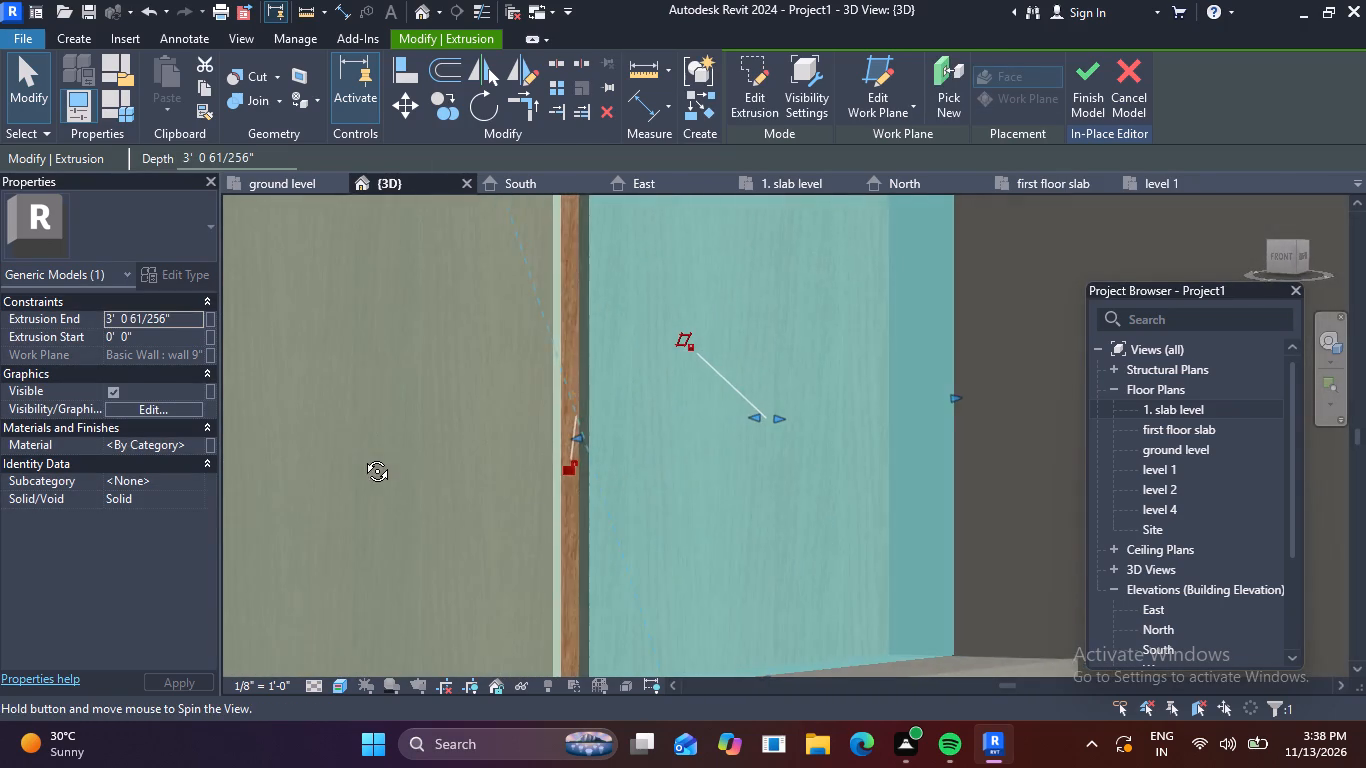
pyautogui.keyDown('shift'); pyautogui.moveTo(362, 456); pyautogui.dragTo(363, 471, button='middle'); pyautogui.keyUp('shift')
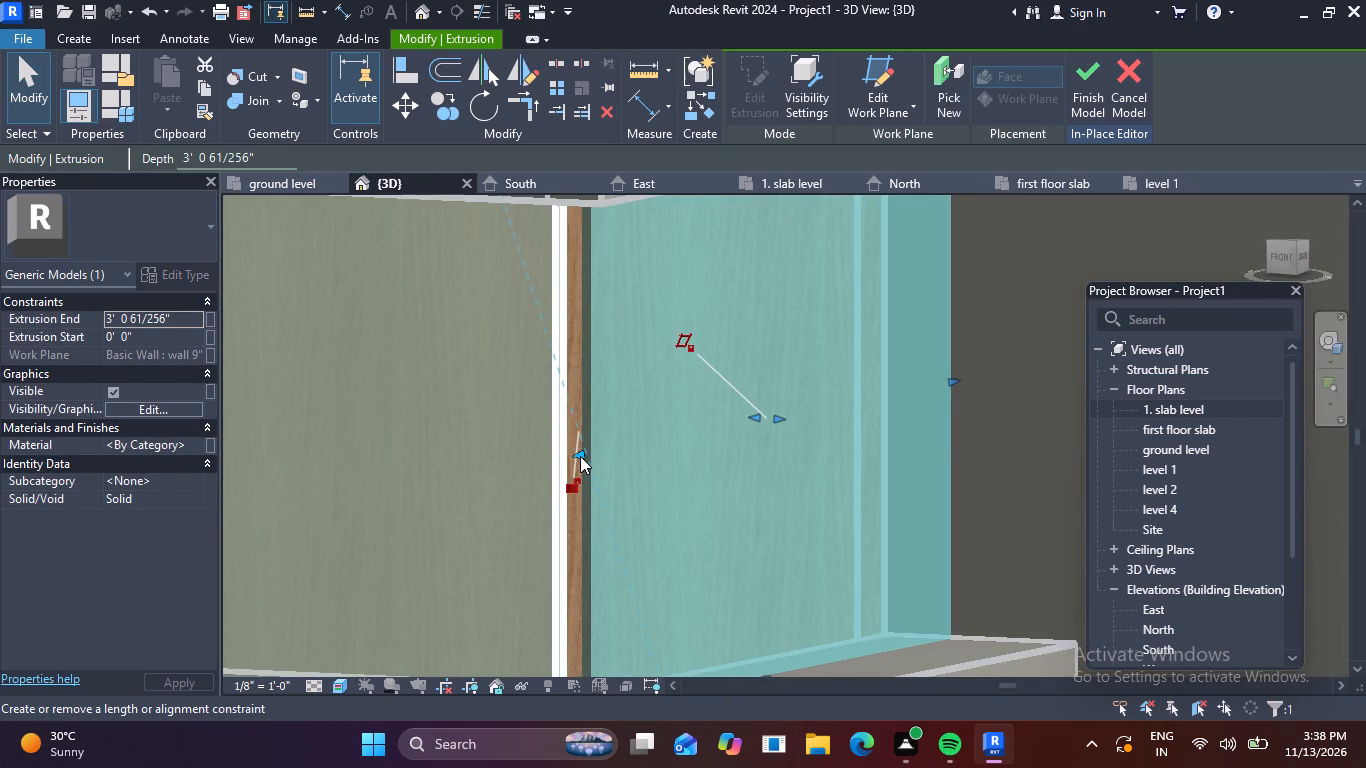
pyautogui.moveTo(580, 456); pyautogui.dragTo(571, 460)
pyautogui.scroll(-2, 480, 519)
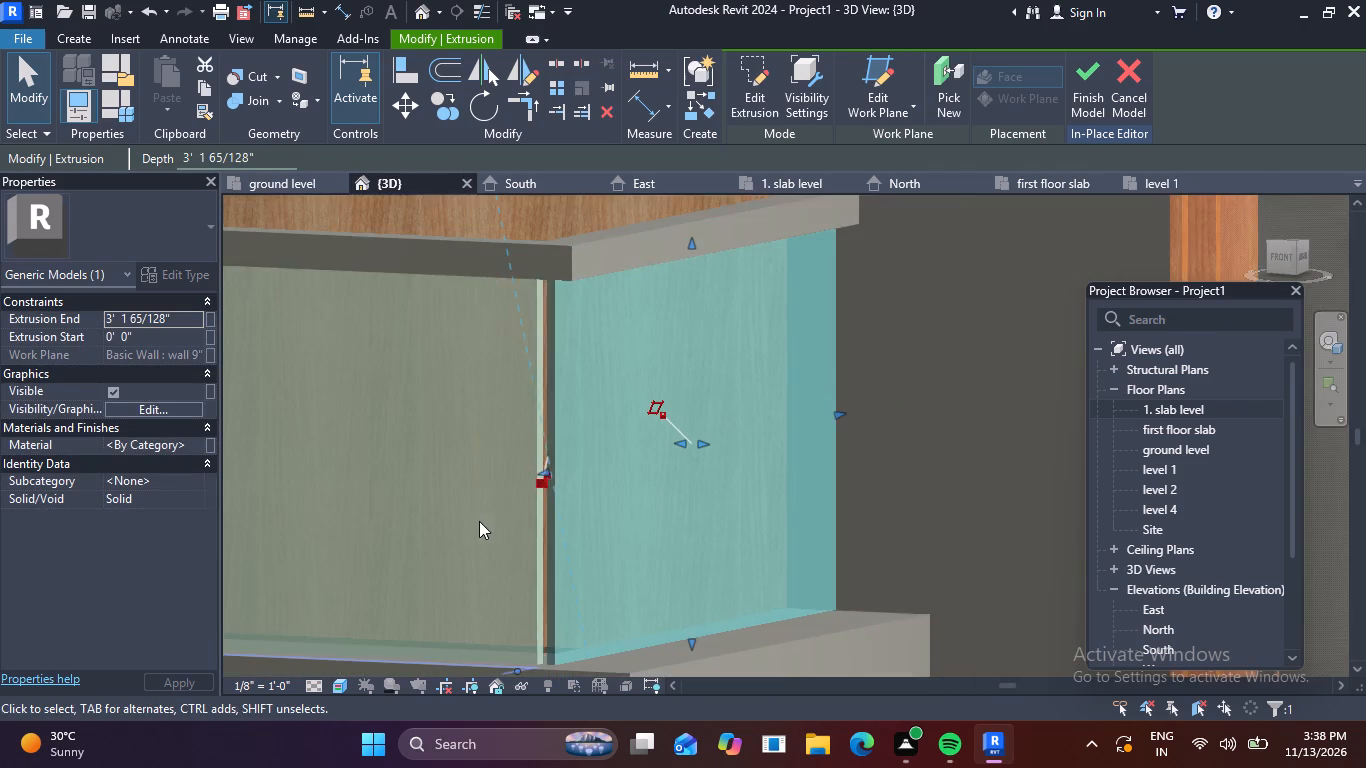
# Extend the long front panel's end to close the corner with the side panel, giving it a depth of 8' 7 19/32".
pyautogui.moveTo(511, 528); pyautogui.dragTo(590, 541, button='middle')
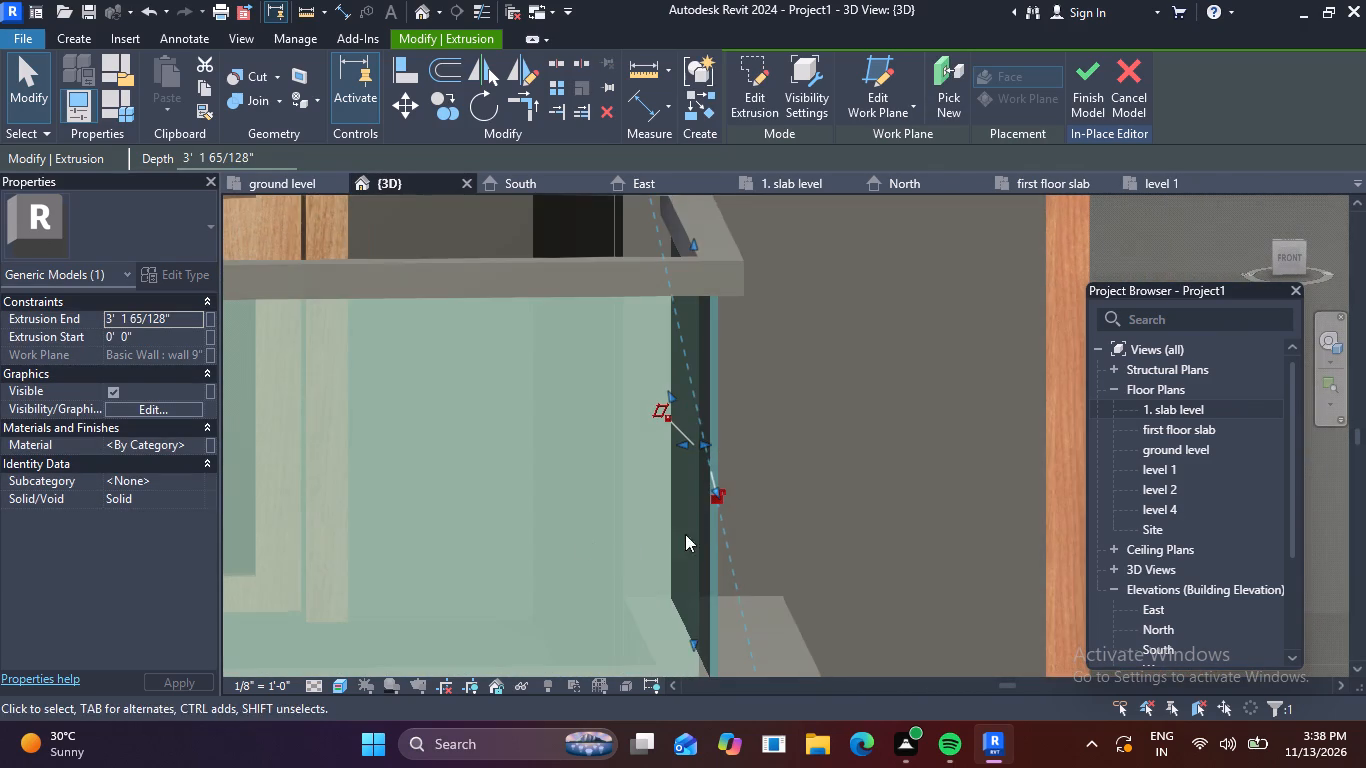
pyautogui.scroll(5, 712, 479)
pyautogui.press('Escape')
pyautogui.scroll(-1, 695, 503)
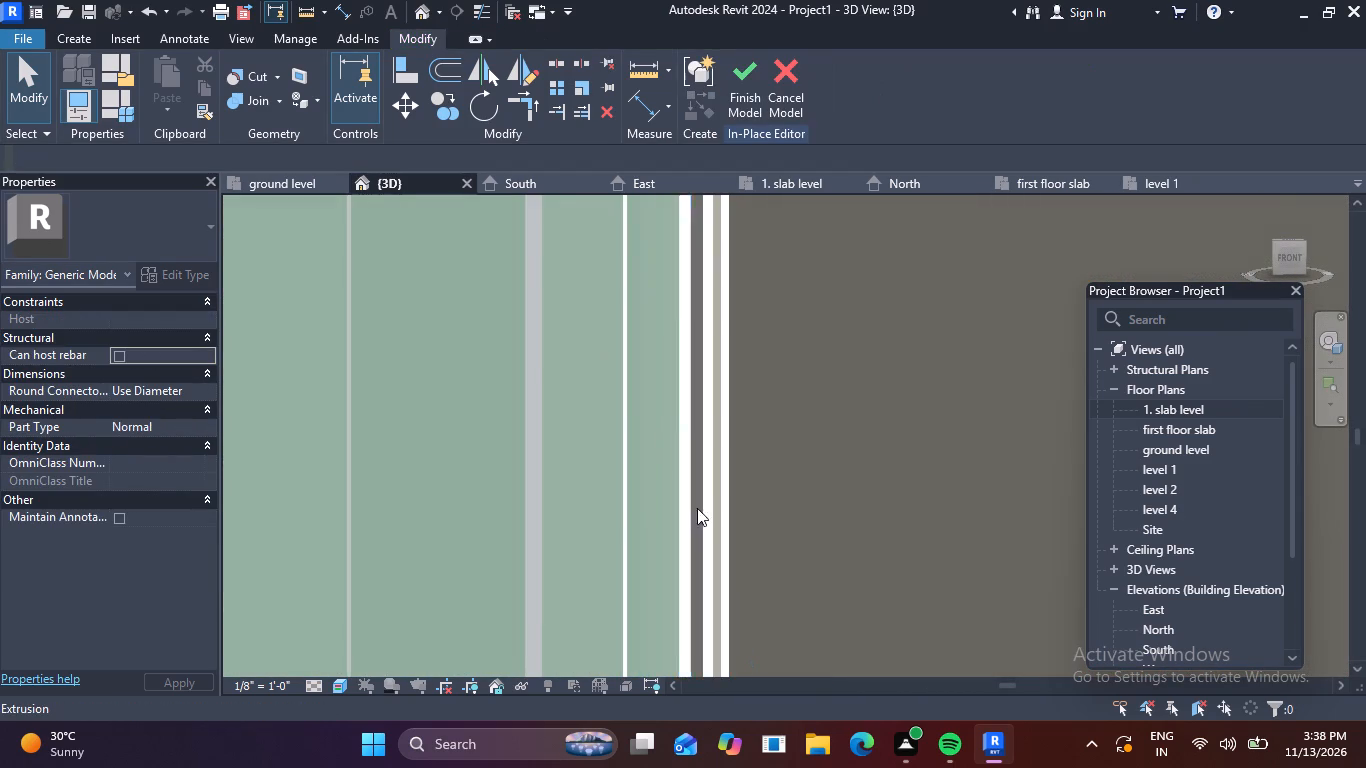
pyautogui.scroll(-1, 697, 508)
pyautogui.click(638, 510)
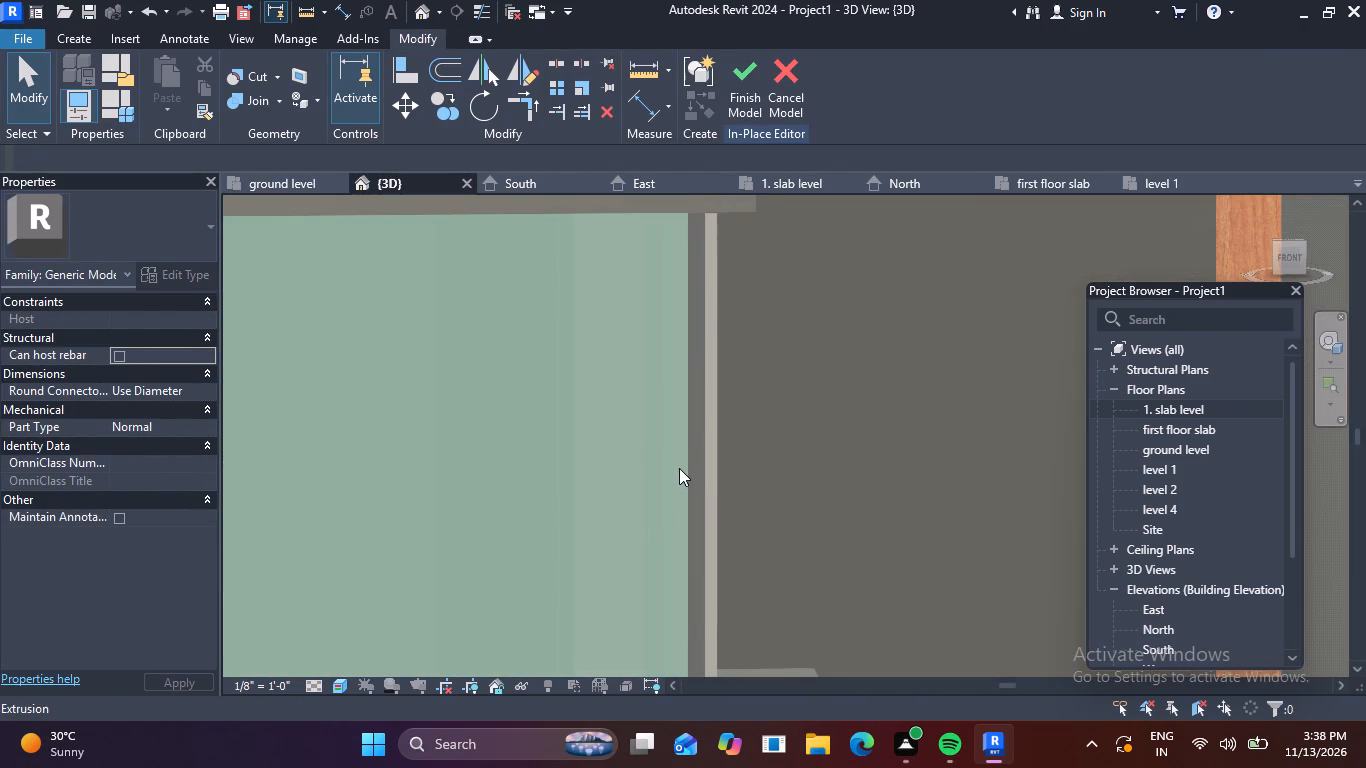
pyautogui.click(688, 458)
pyautogui.scroll(-3, 768, 523)
pyautogui.keyDown('shift'); pyautogui.moveTo(795, 510); pyautogui.dragTo(767, 534, button='middle'); pyautogui.keyUp('shift')
pyautogui.moveTo(714, 537); pyautogui.dragTo(715, 537)
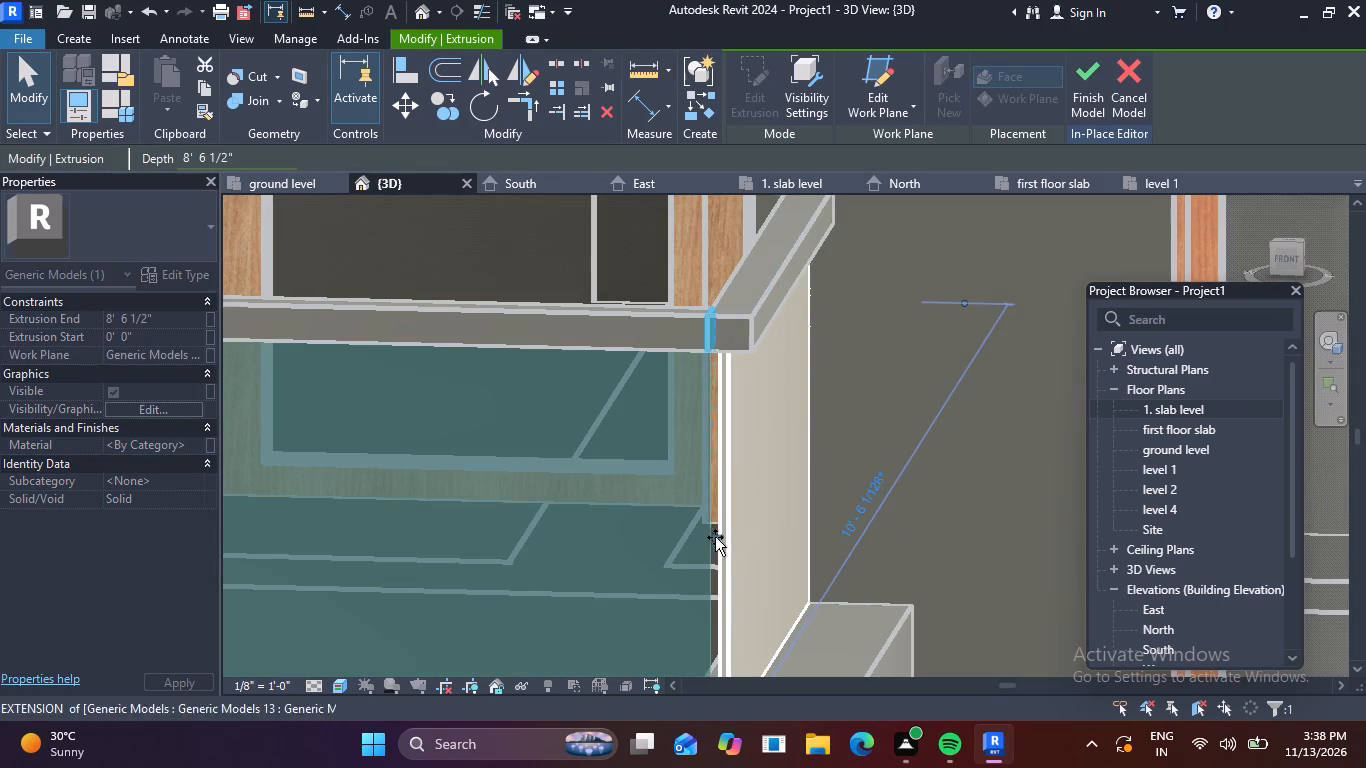
pyautogui.moveTo(715, 537); pyautogui.dragTo(727, 537)
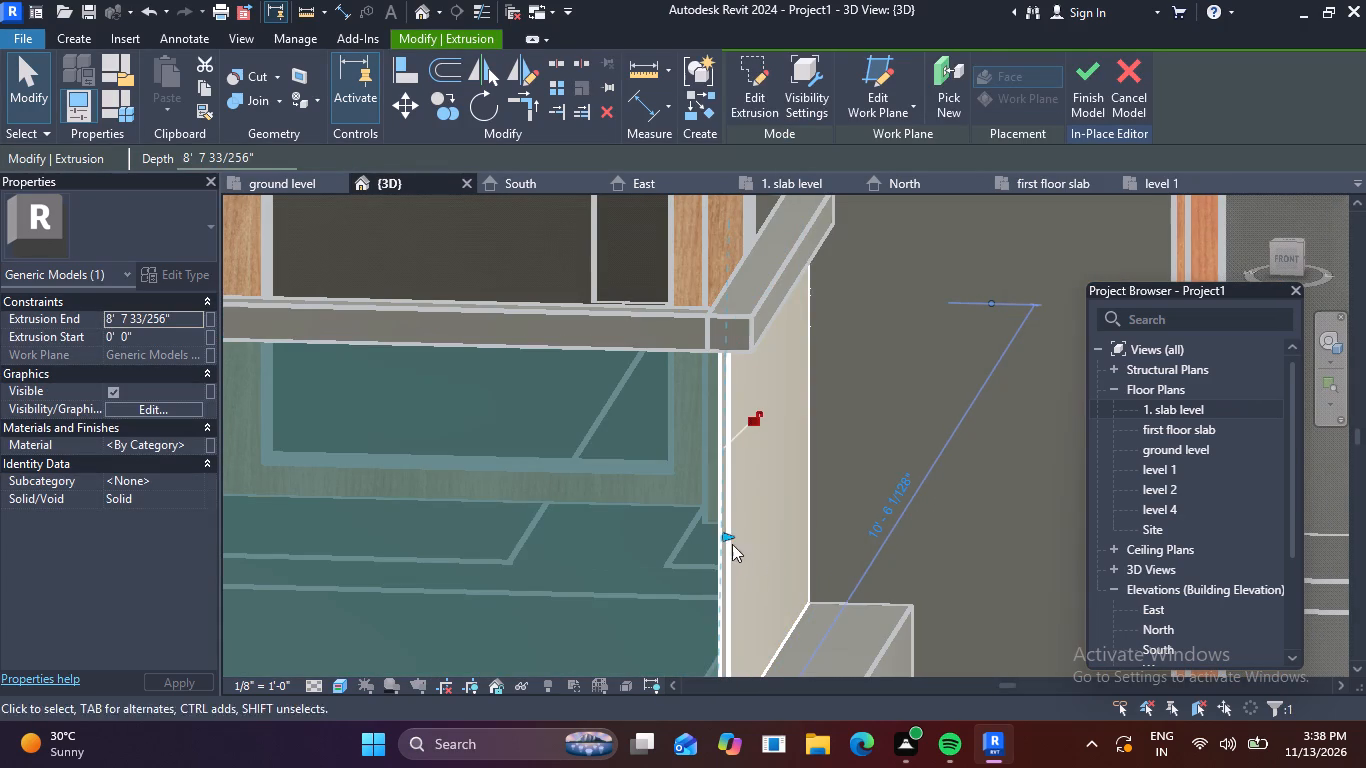
pyautogui.scroll(1, 722, 532)
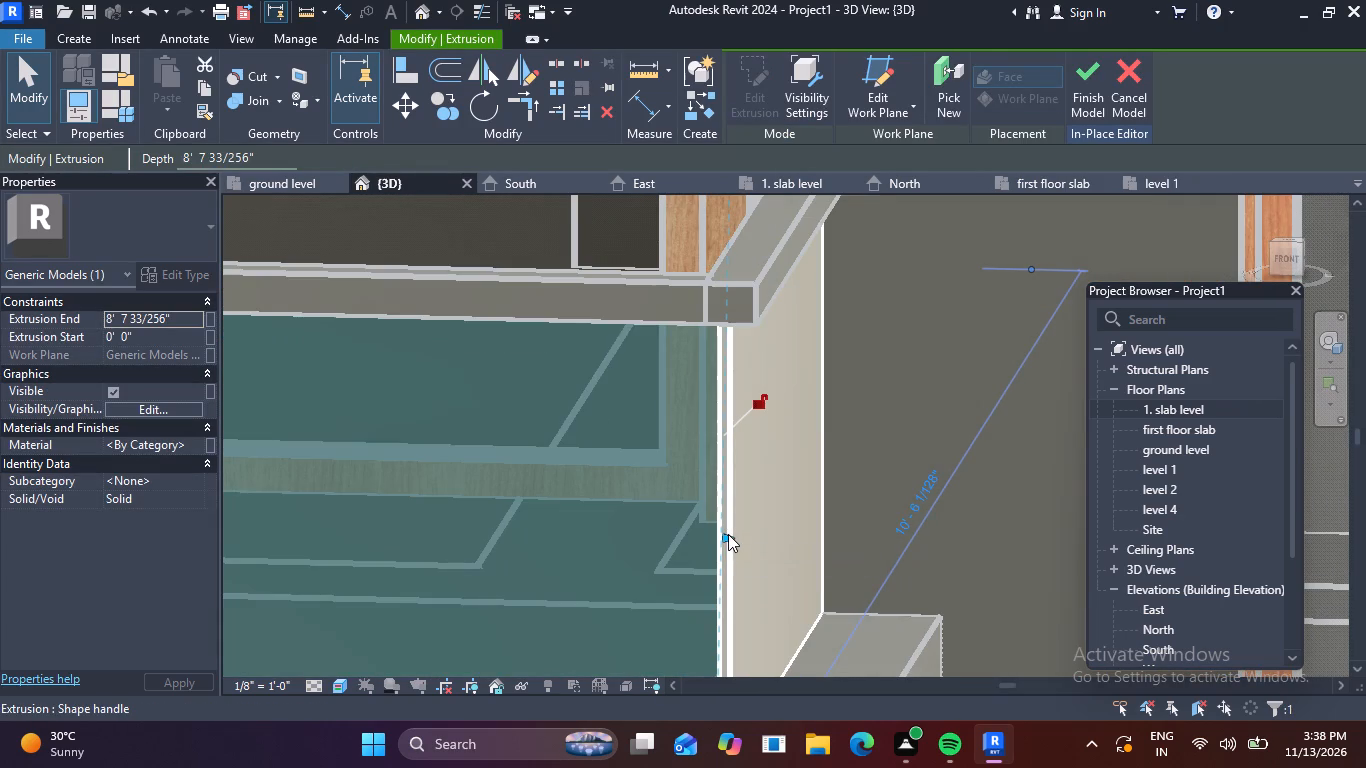
pyautogui.moveTo(726, 535); pyautogui.dragTo(730, 536)
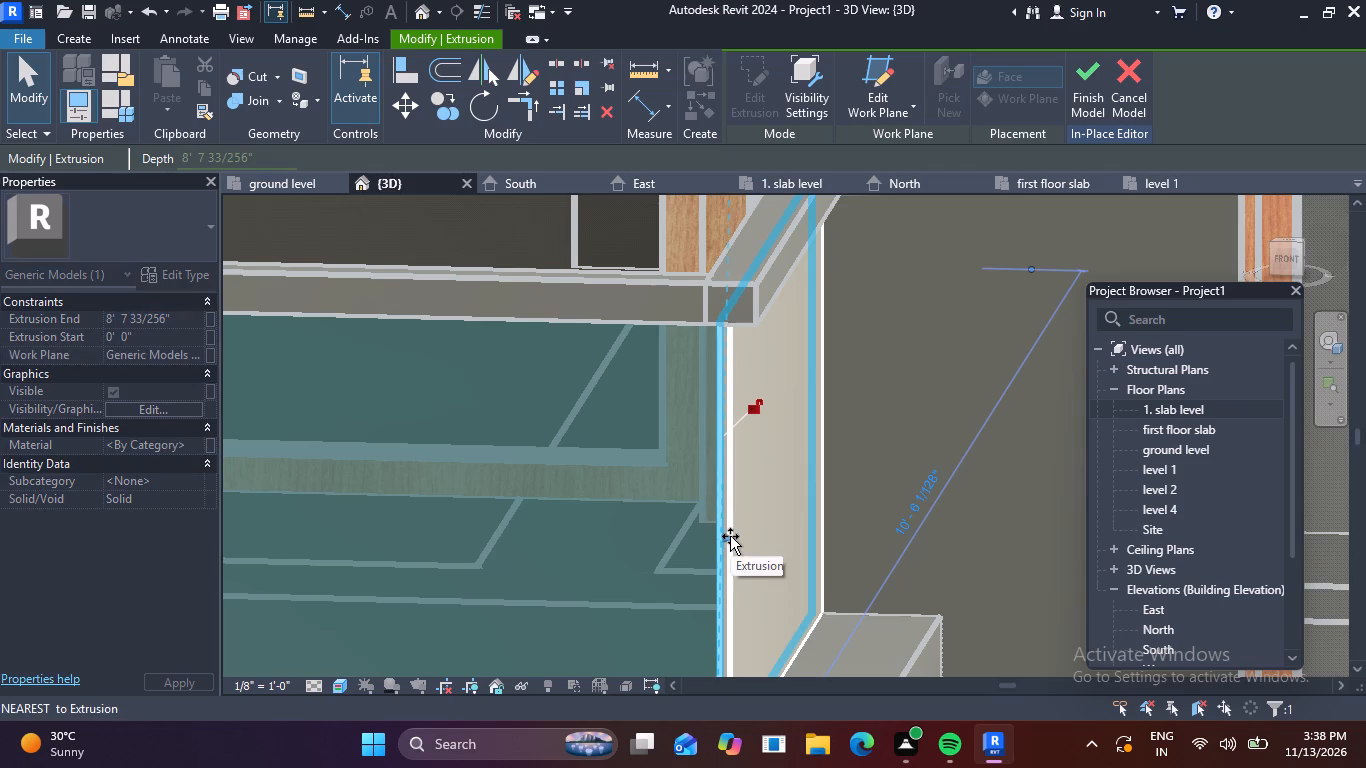
pyautogui.moveTo(730, 536); pyautogui.dragTo(737, 535)
pyautogui.press('Escape')
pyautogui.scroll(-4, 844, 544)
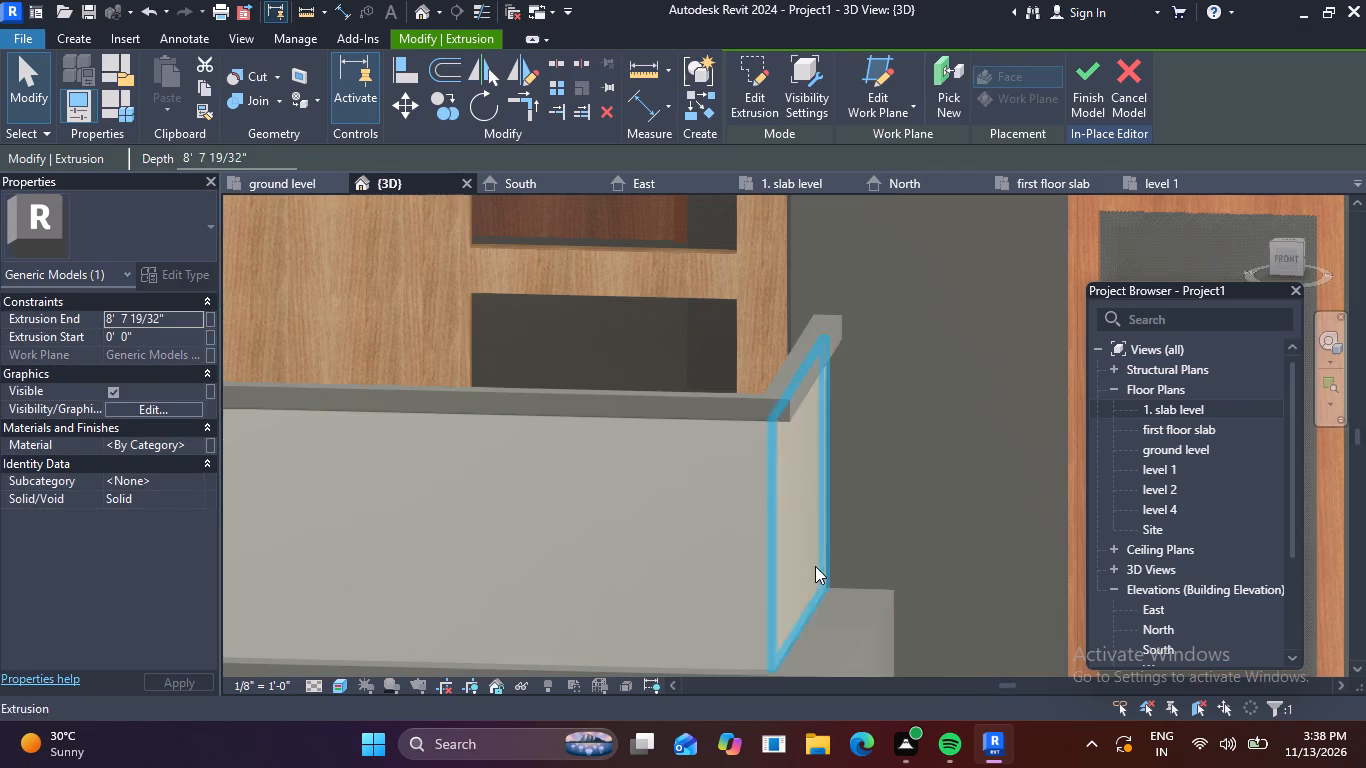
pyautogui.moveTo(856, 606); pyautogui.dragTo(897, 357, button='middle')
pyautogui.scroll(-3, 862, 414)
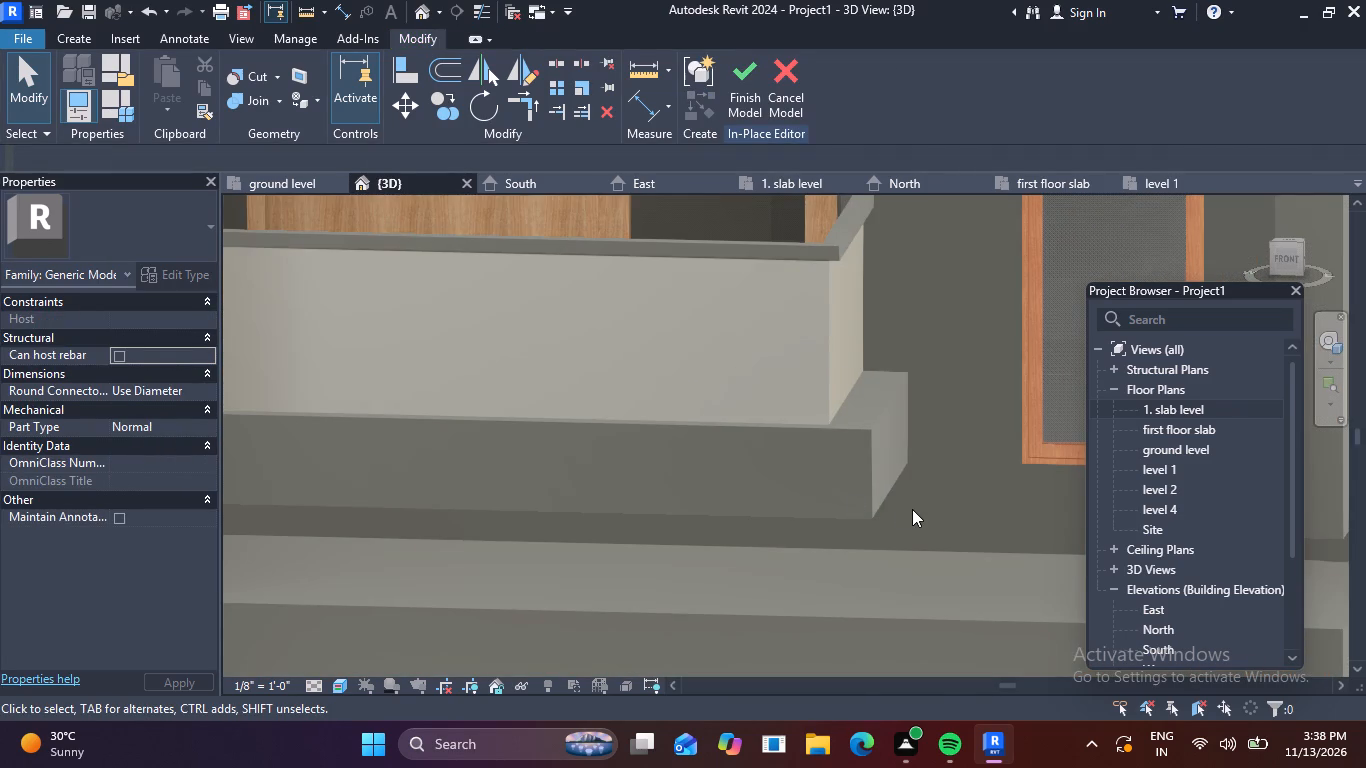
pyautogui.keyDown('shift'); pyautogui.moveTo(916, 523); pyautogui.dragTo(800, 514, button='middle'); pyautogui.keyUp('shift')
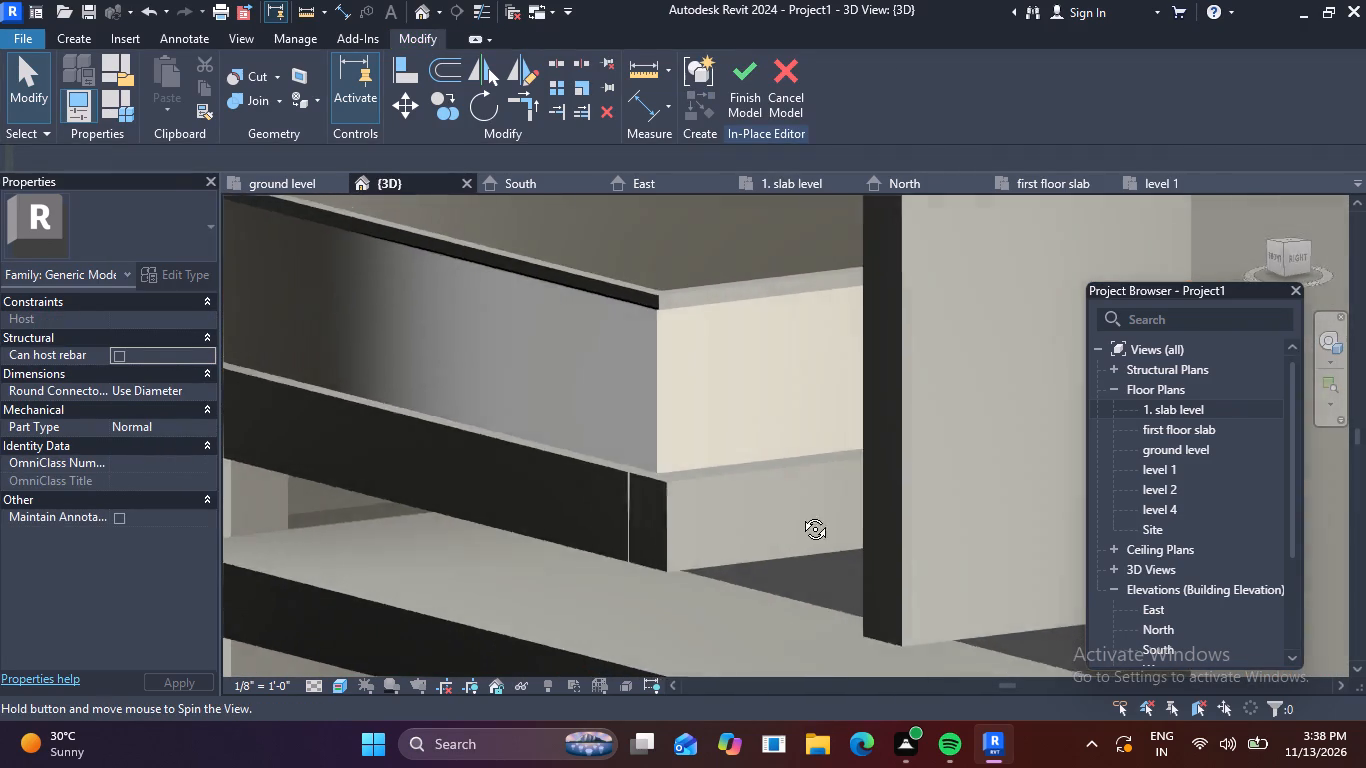
# Finish the in-place model holding the thin panels beneath the balcony's corner rail.
pyautogui.keyDown('shift'); pyautogui.moveTo(800, 514); pyautogui.dragTo(850, 504, button='middle'); pyautogui.keyUp('shift')
pyautogui.scroll(-5, 850, 504)
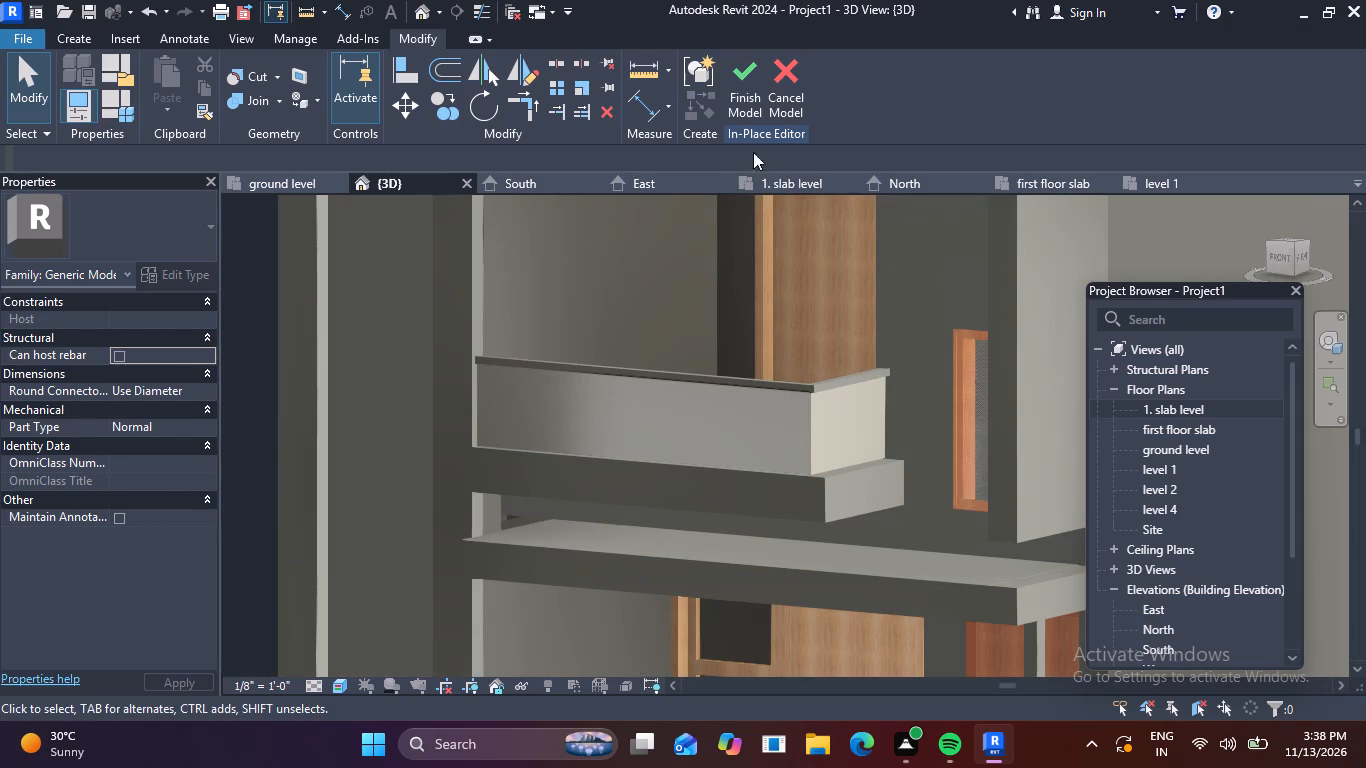
pyautogui.click(735, 79)
# Examine the front facade from several angles, including the tall side frame and its recessed infill.
pyautogui.scroll(-6, 911, 447)
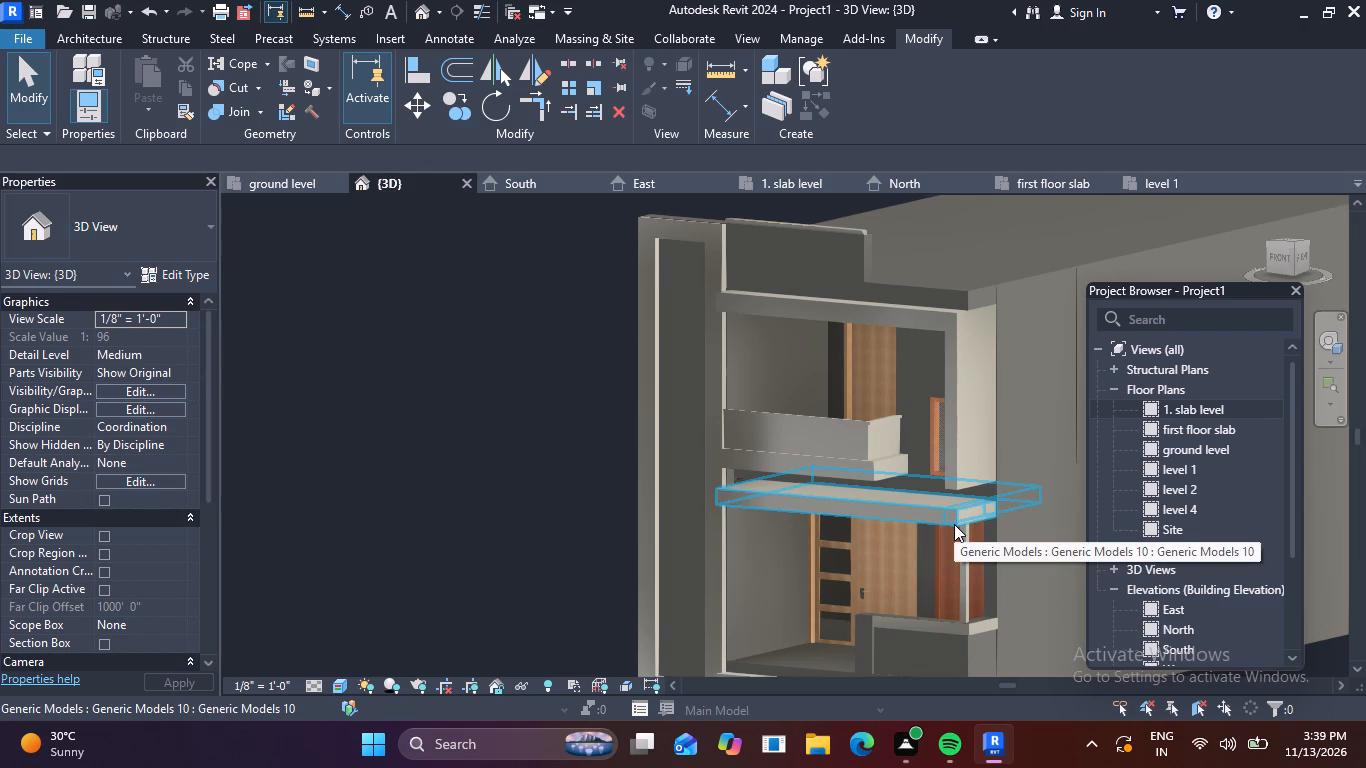
pyautogui.scroll(-2, 930, 525)
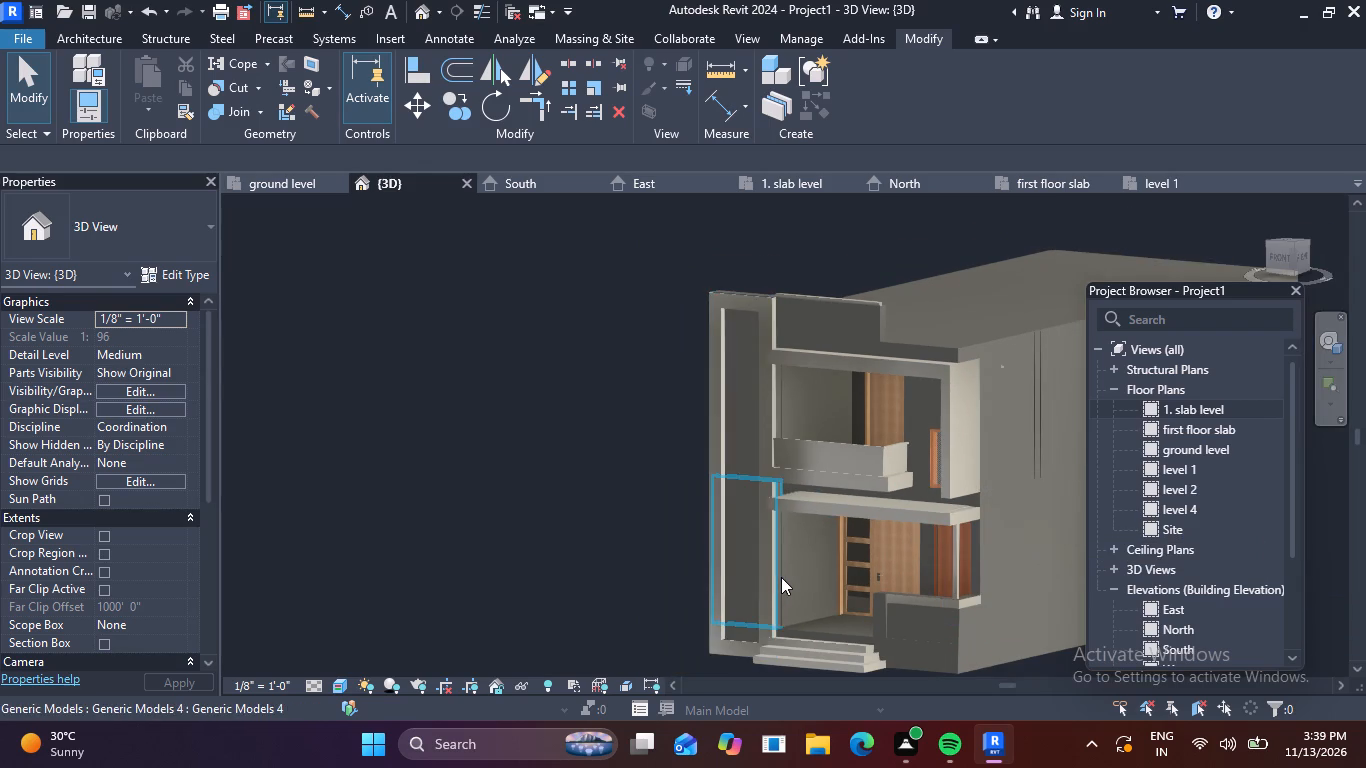
pyautogui.keyDown('shift'); pyautogui.moveTo(786, 579); pyautogui.dragTo(876, 585, button='middle'); pyautogui.keyUp('shift')
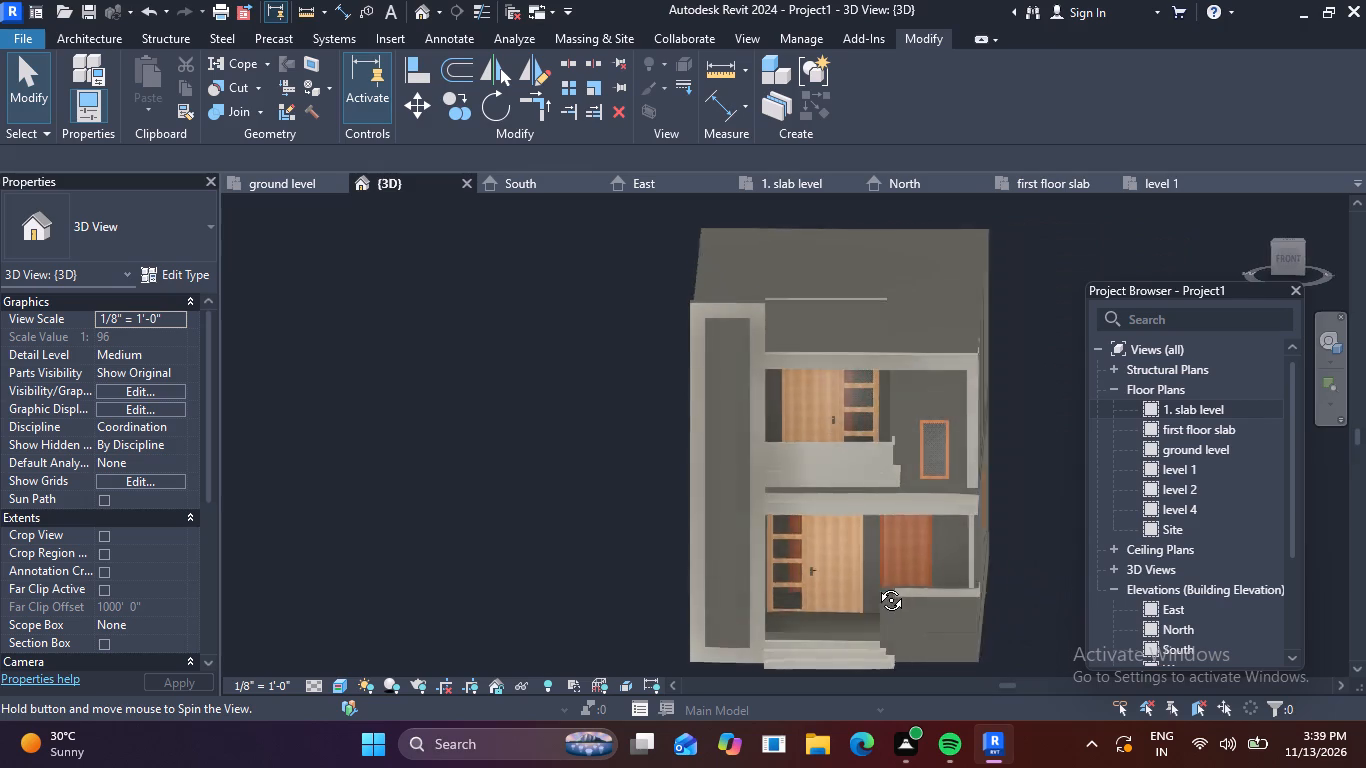
pyautogui.keyDown('shift'); pyautogui.moveTo(876, 585); pyautogui.dragTo(798, 548, button='middle'); pyautogui.keyUp('shift')
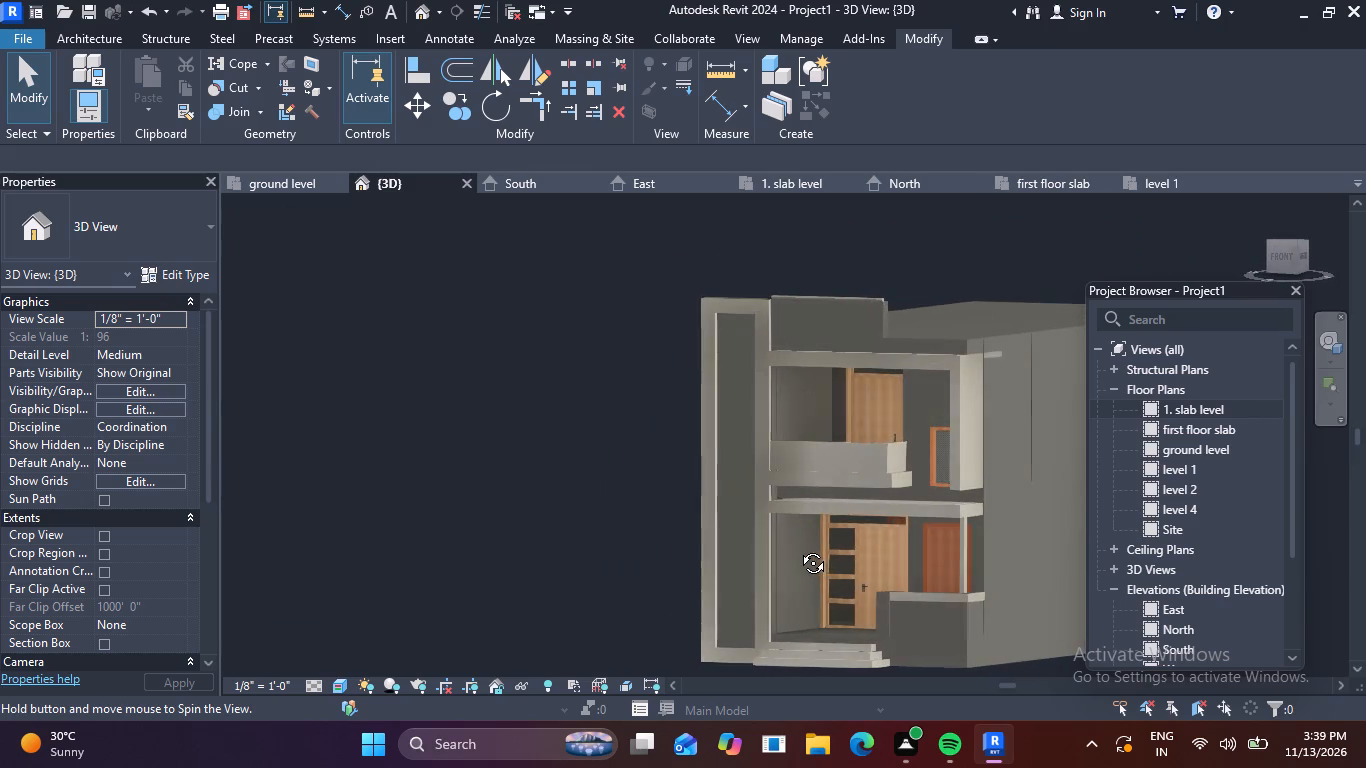
pyautogui.keyDown('shift'); pyautogui.moveTo(798, 548); pyautogui.dragTo(825, 559, button='middle'); pyautogui.keyUp('shift')
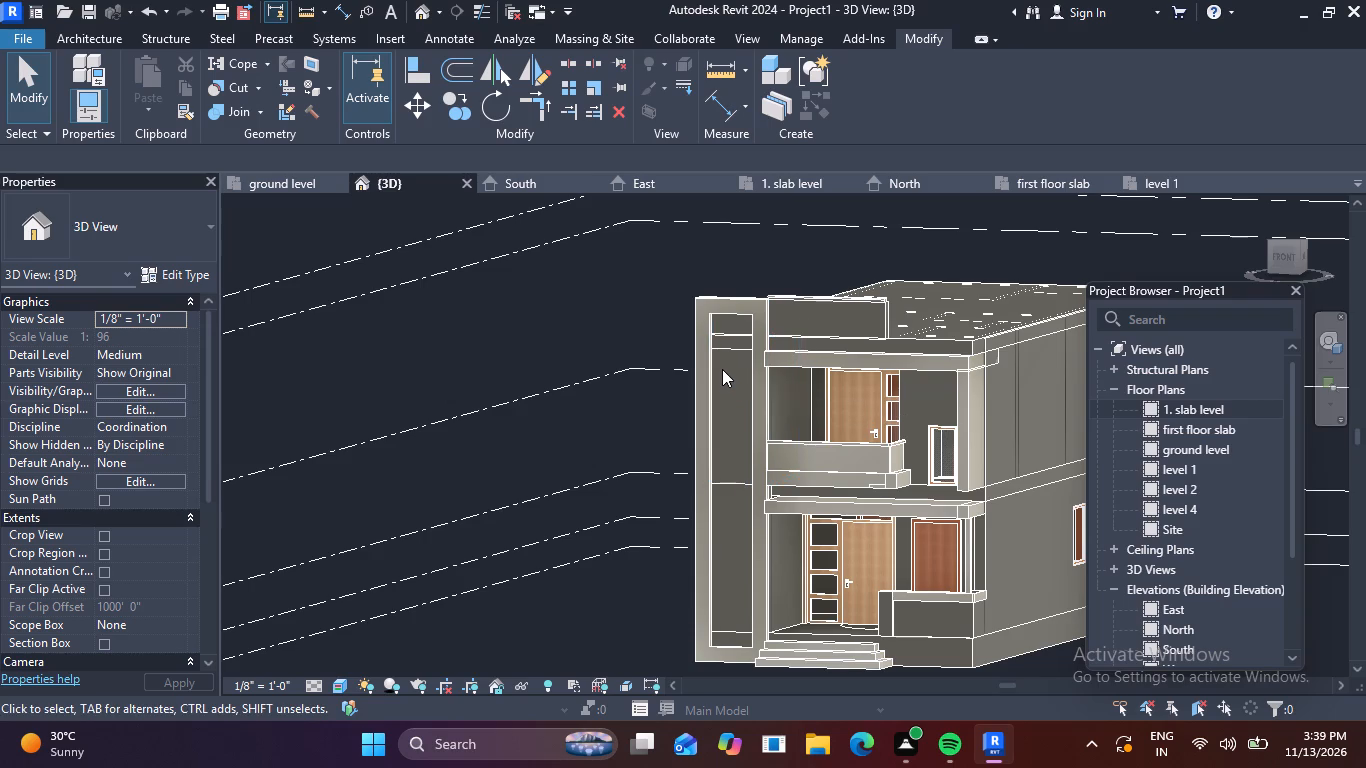
pyautogui.scroll(5, 711, 315)
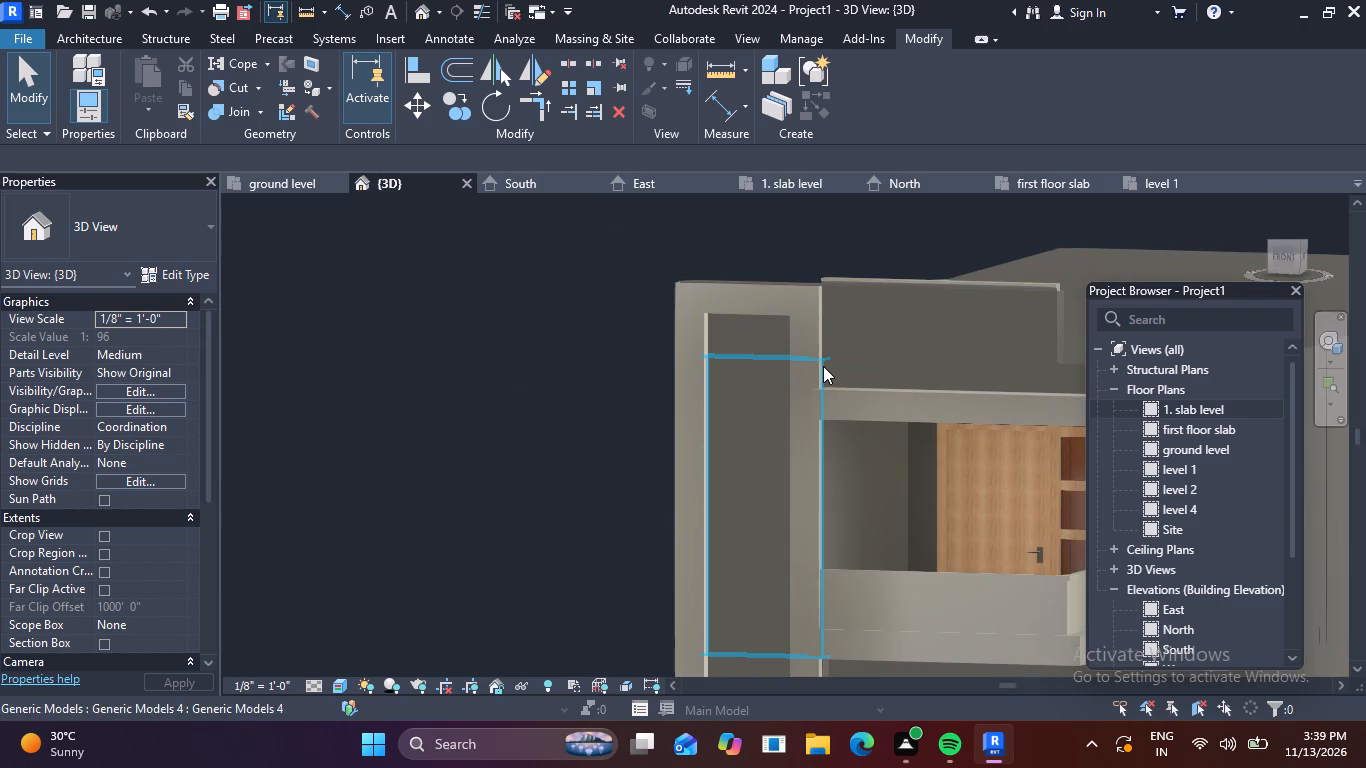
pyautogui.scroll(-2, 750, 359)
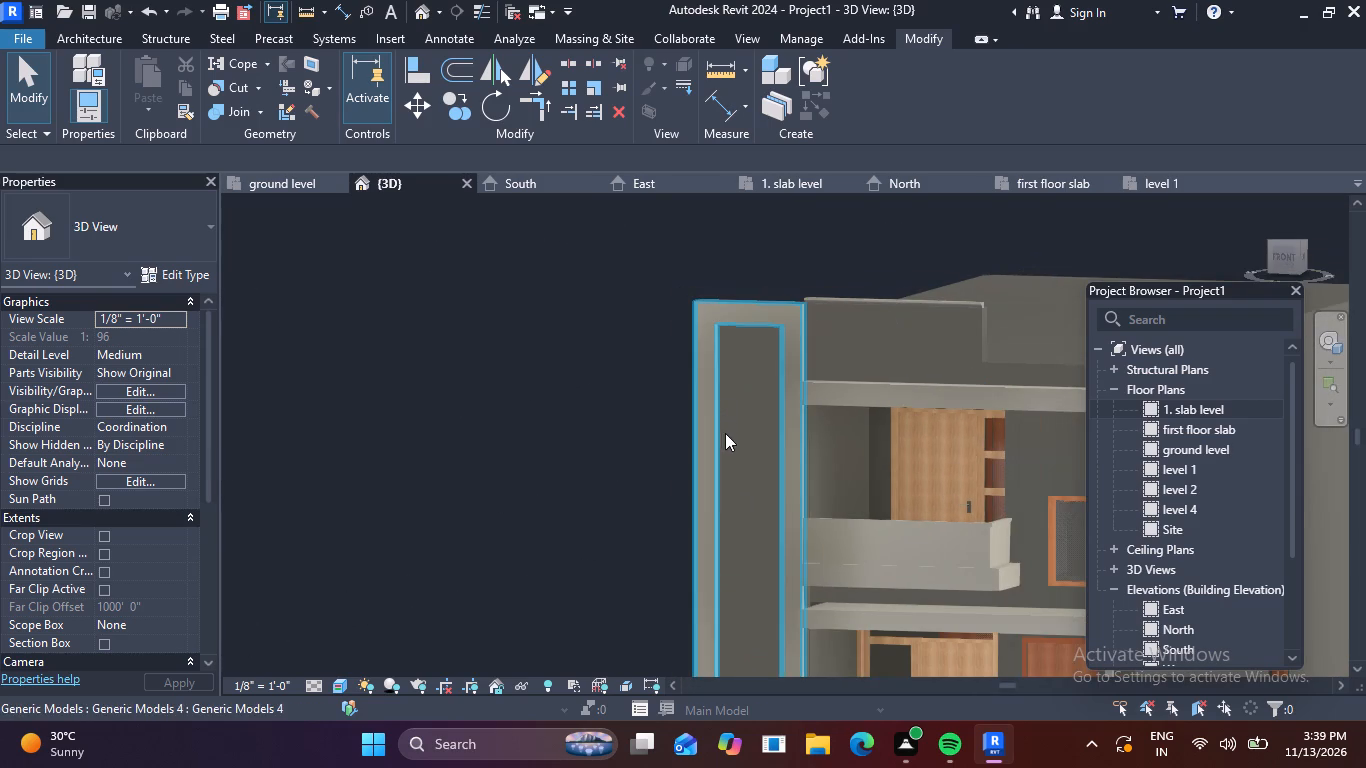
pyautogui.keyDown('shift'); pyautogui.moveTo(723, 442); pyautogui.dragTo(781, 451, button='middle'); pyautogui.keyUp('shift')
# Create a new in-place model in the Generic Models category with the default name and start an extrusion in it.
pyautogui.click(114, 35)
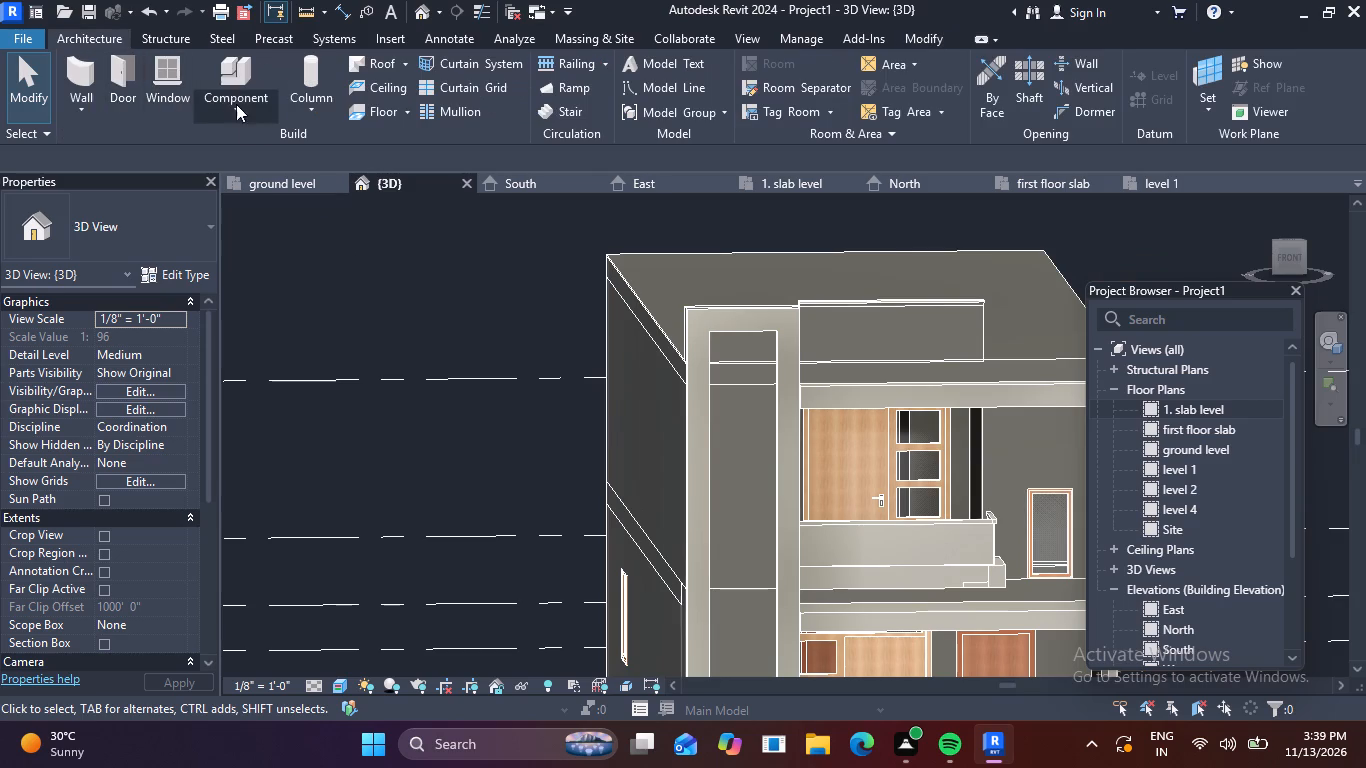
pyautogui.click(257, 106)
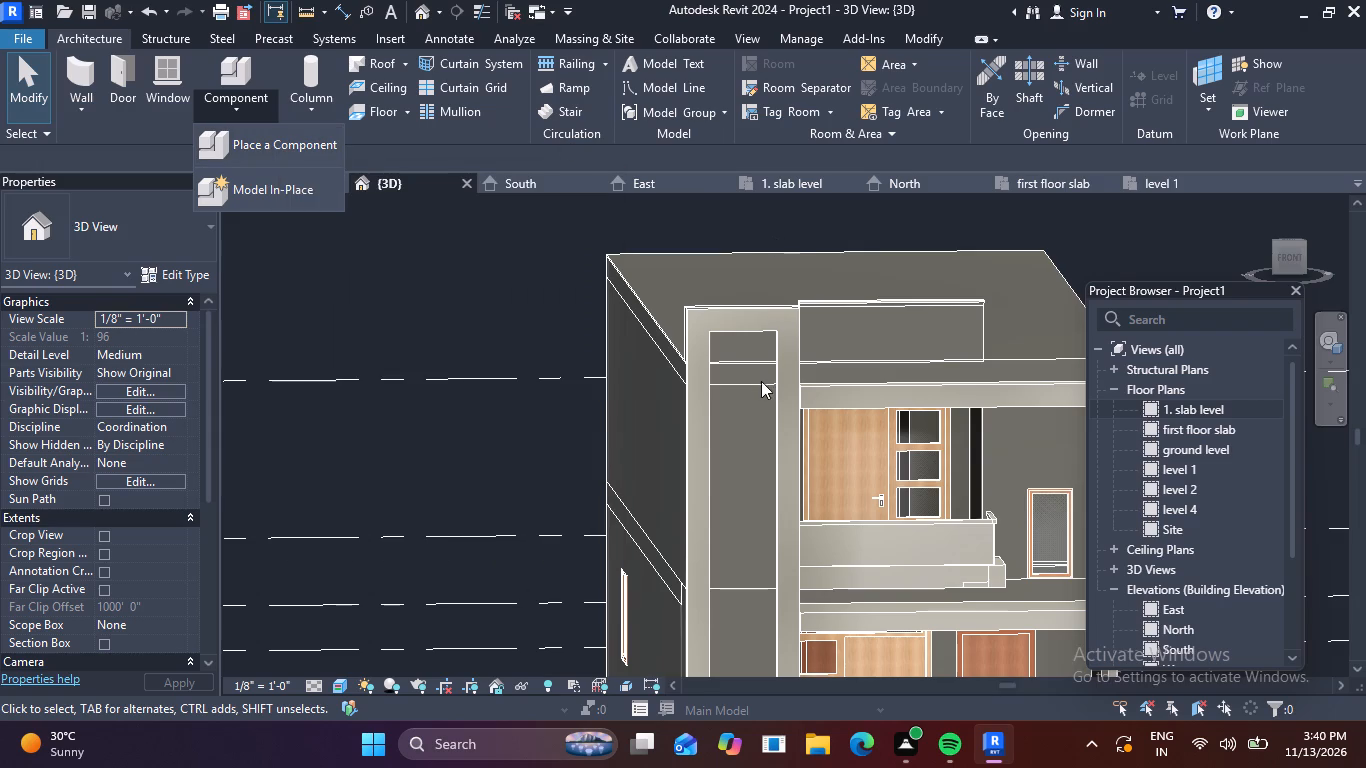
pyautogui.keyDown('shift'); pyautogui.moveTo(821, 453); pyautogui.dragTo(791, 398, button='middle'); pyautogui.keyUp('shift')
pyautogui.keyDown('shift'); pyautogui.moveTo(791, 398); pyautogui.dragTo(791, 394, button='middle'); pyautogui.keyUp('shift')
pyautogui.click(238, 193)
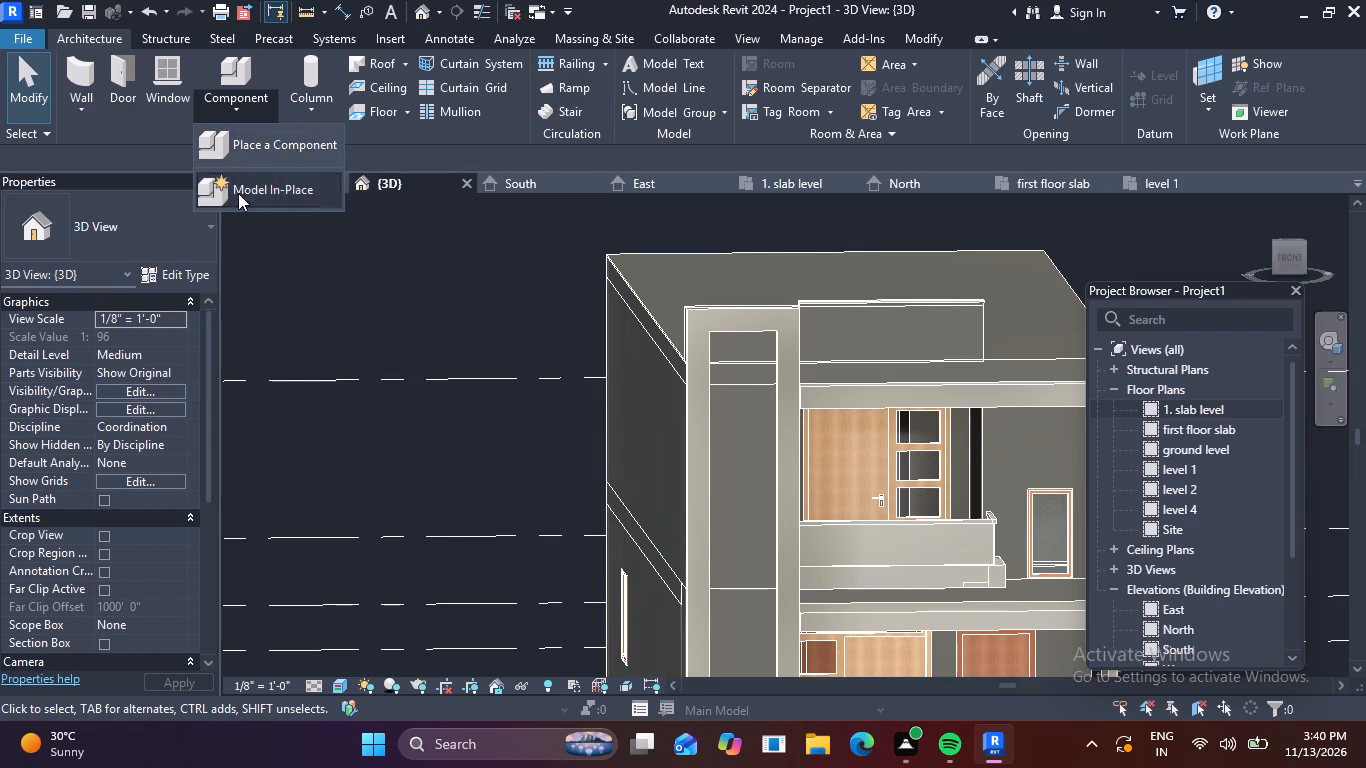
pyautogui.scroll(-8, 611, 311)
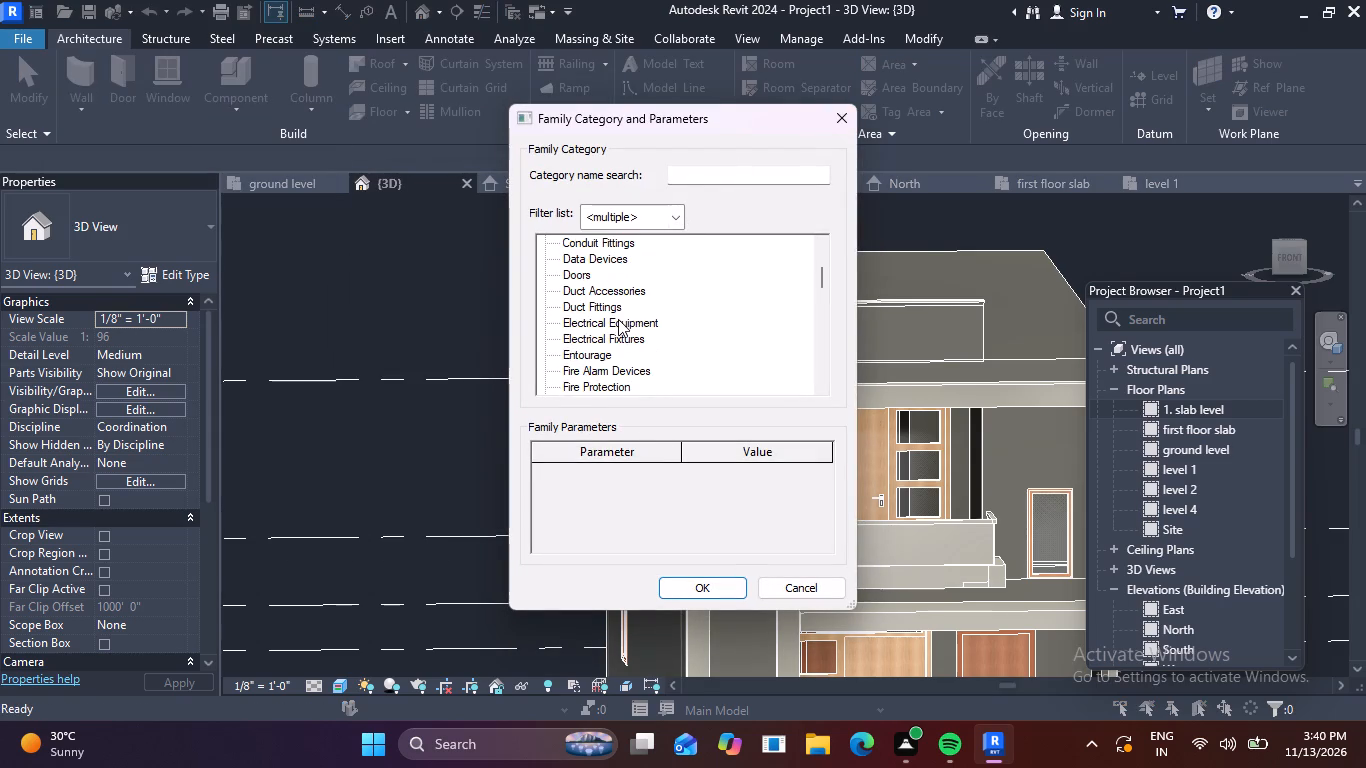
pyautogui.scroll(-6, 629, 273)
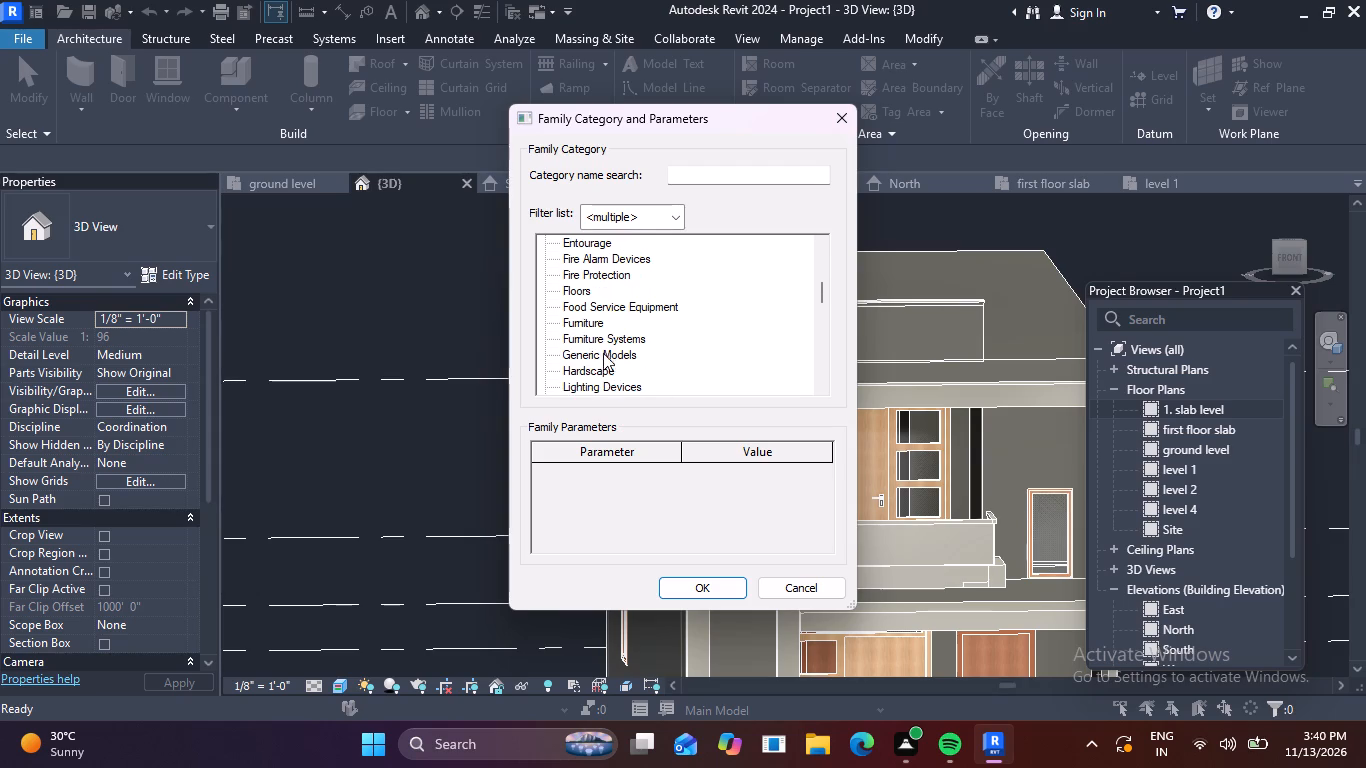
pyautogui.click(603, 350)
pyautogui.click(699, 592)
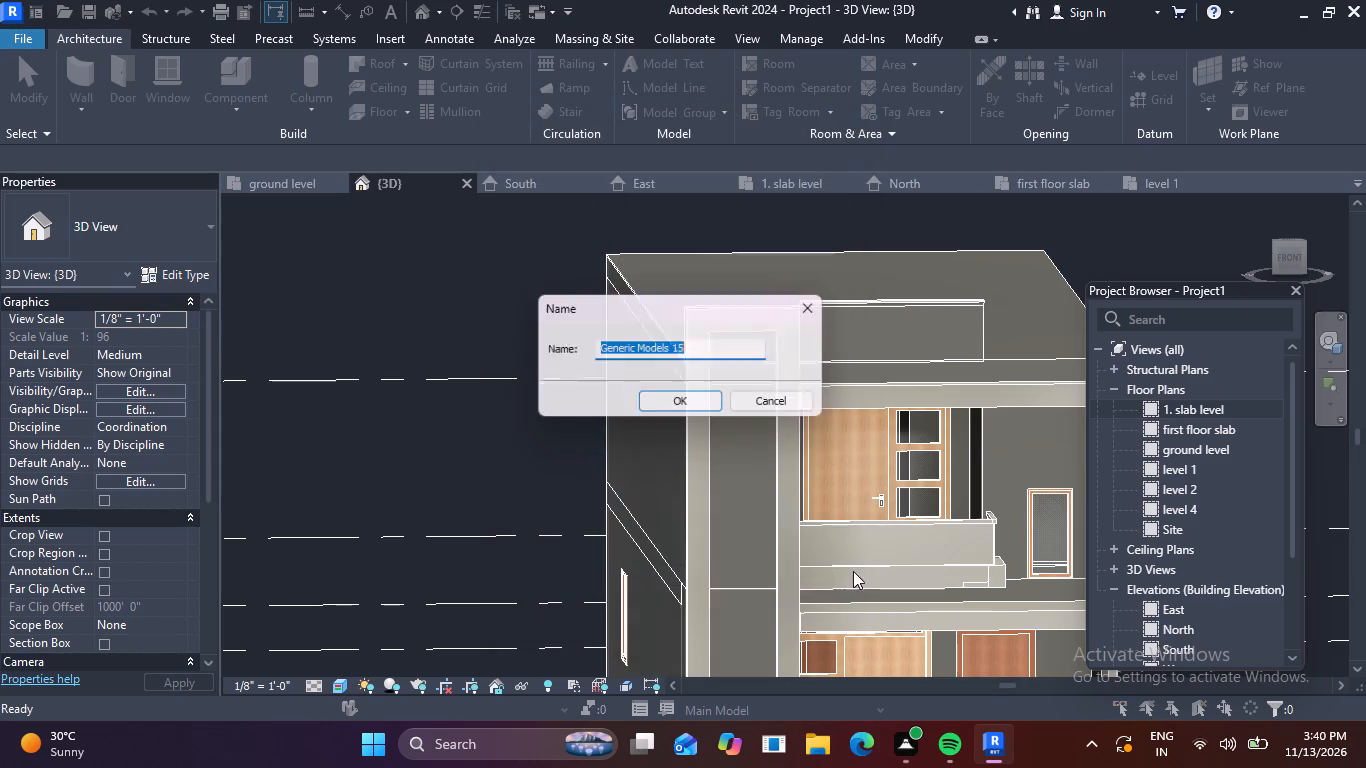
pyautogui.click(709, 401)
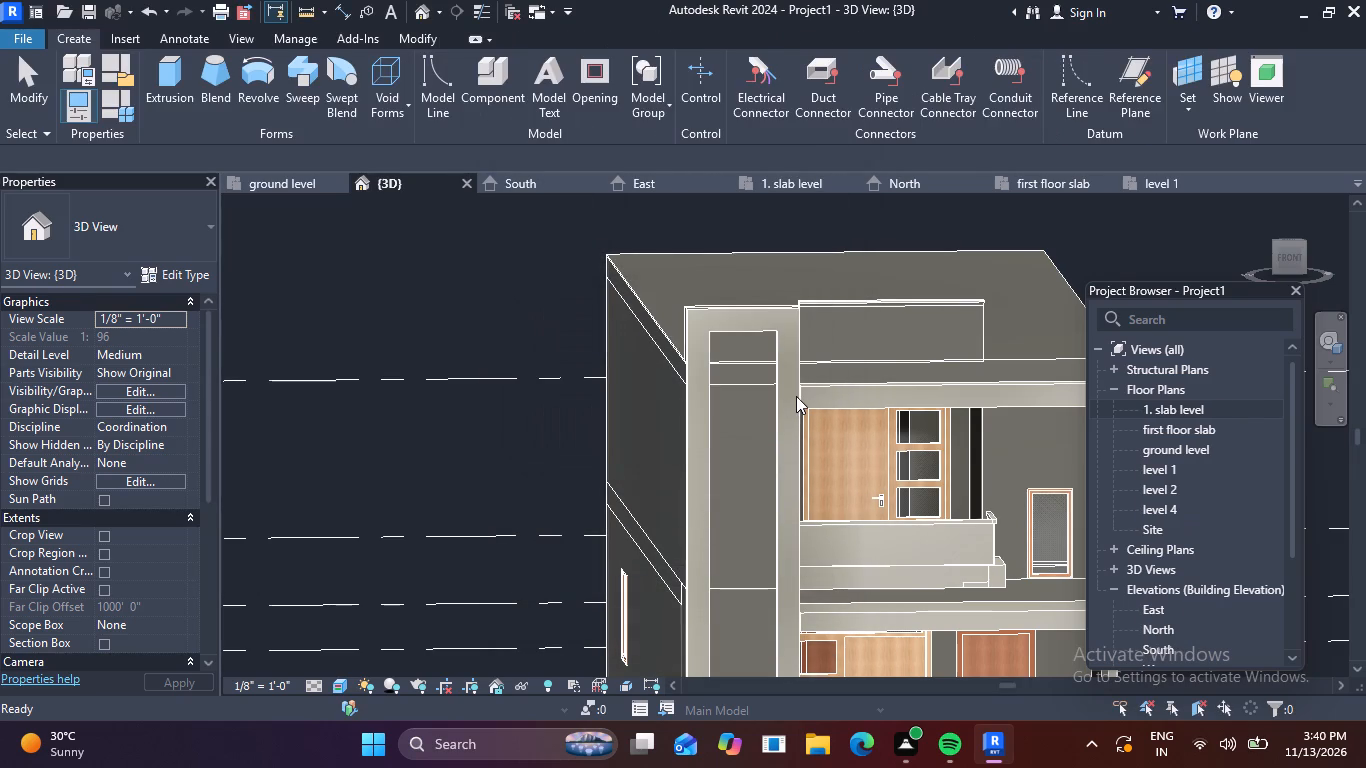
pyautogui.click(174, 84)
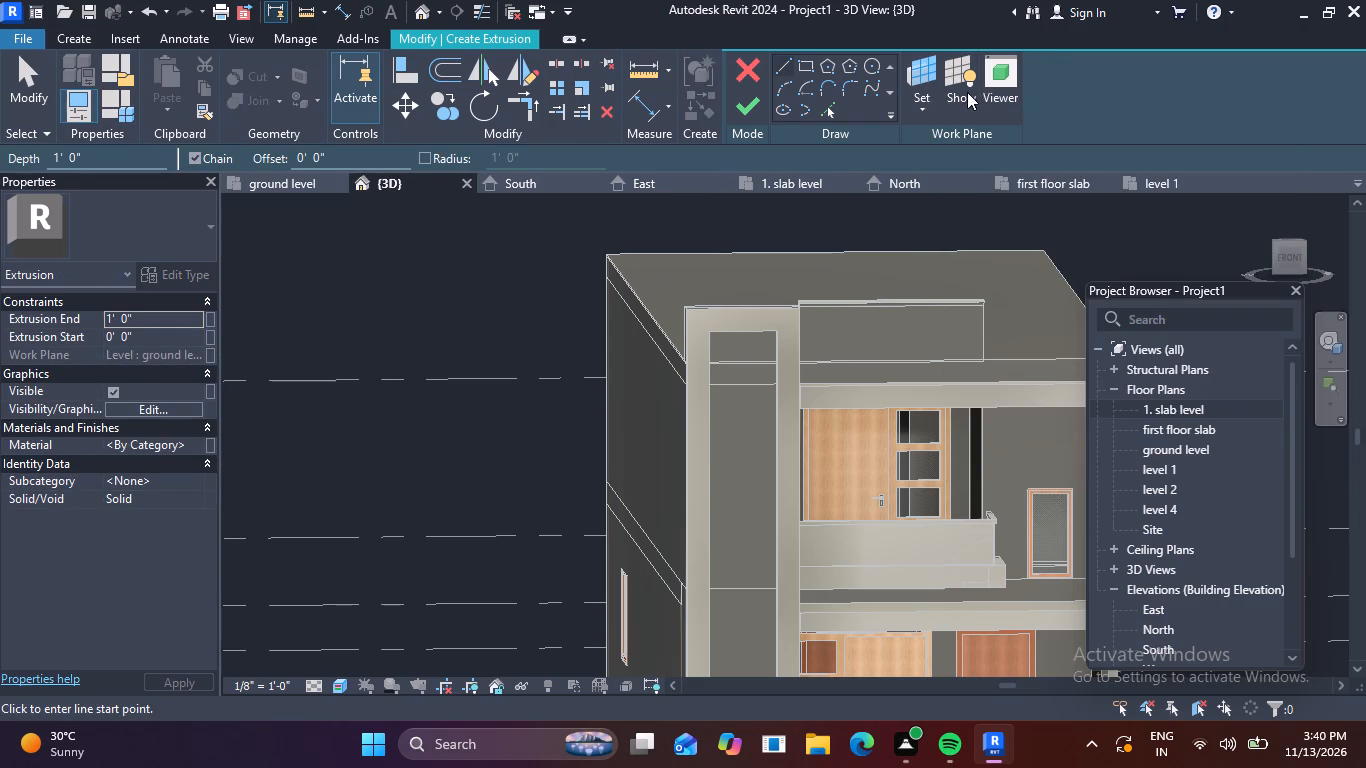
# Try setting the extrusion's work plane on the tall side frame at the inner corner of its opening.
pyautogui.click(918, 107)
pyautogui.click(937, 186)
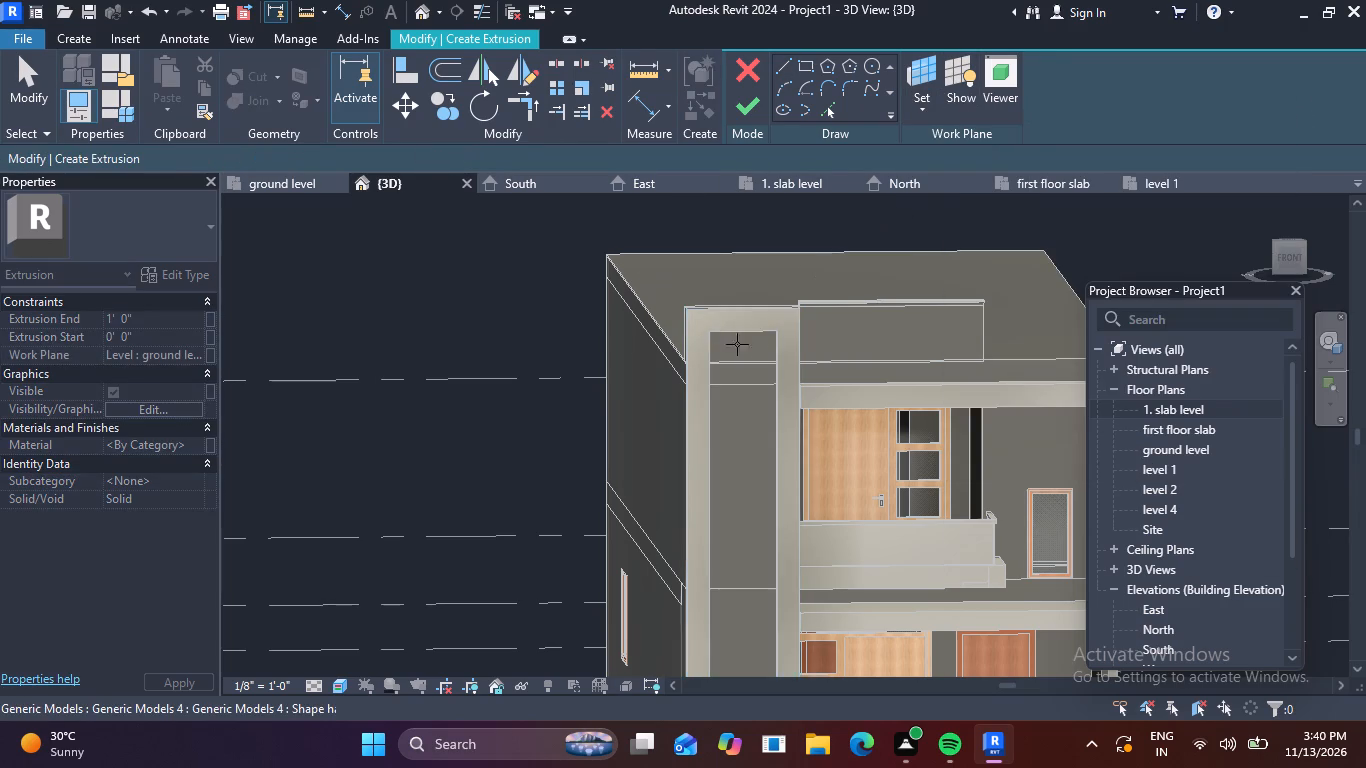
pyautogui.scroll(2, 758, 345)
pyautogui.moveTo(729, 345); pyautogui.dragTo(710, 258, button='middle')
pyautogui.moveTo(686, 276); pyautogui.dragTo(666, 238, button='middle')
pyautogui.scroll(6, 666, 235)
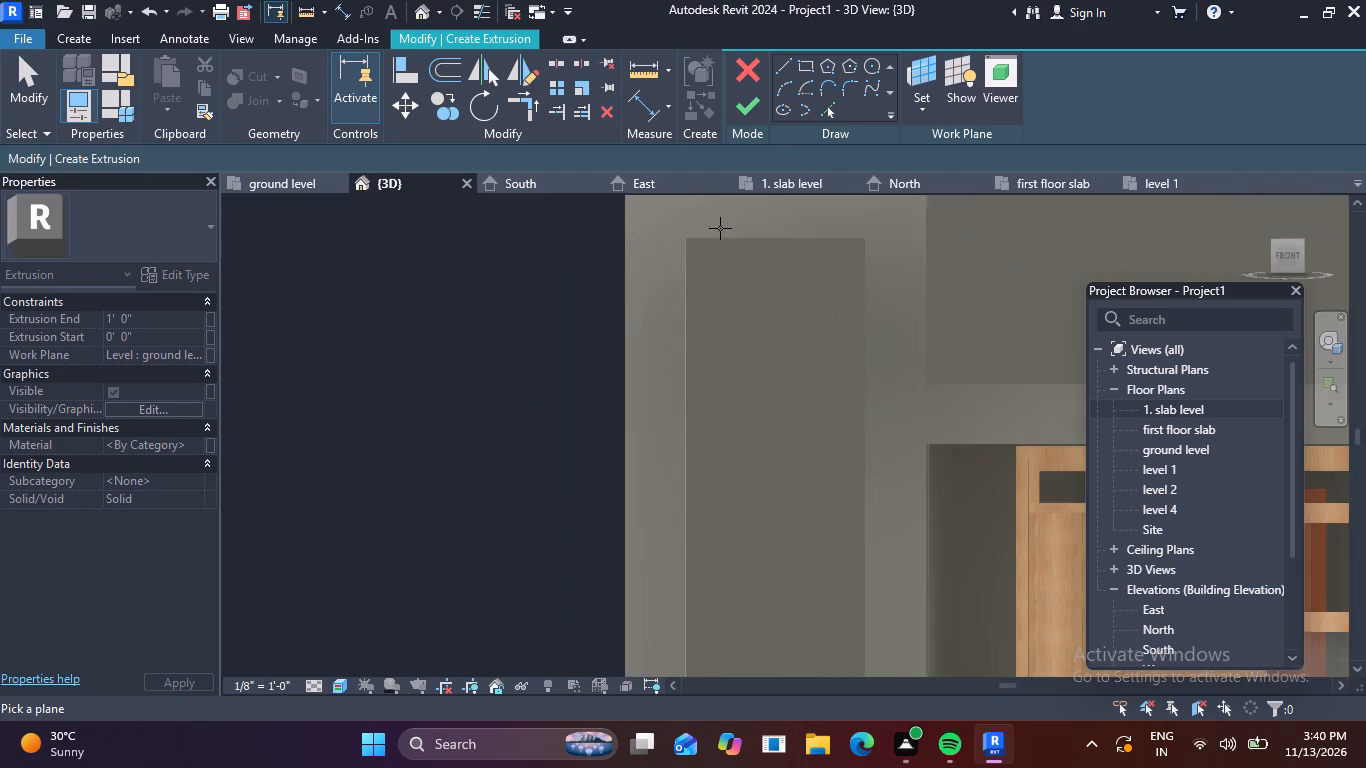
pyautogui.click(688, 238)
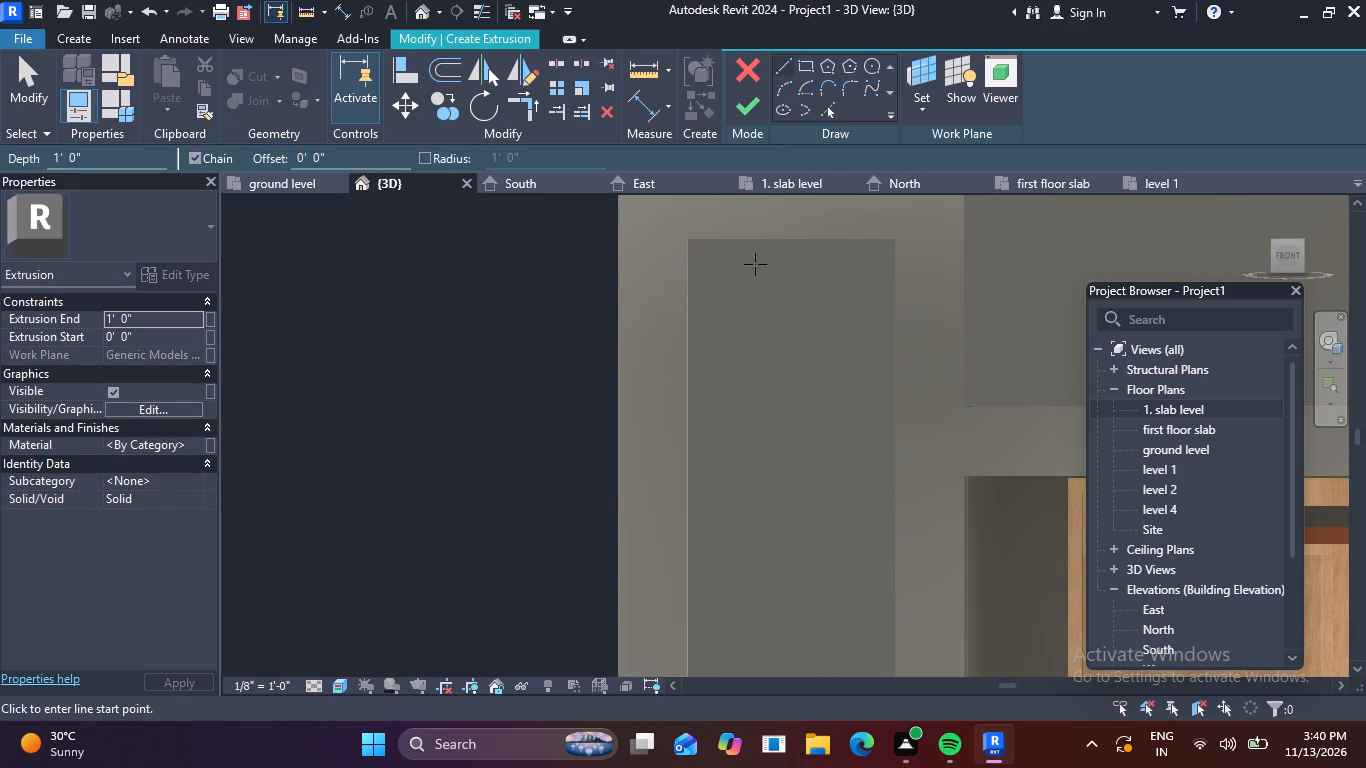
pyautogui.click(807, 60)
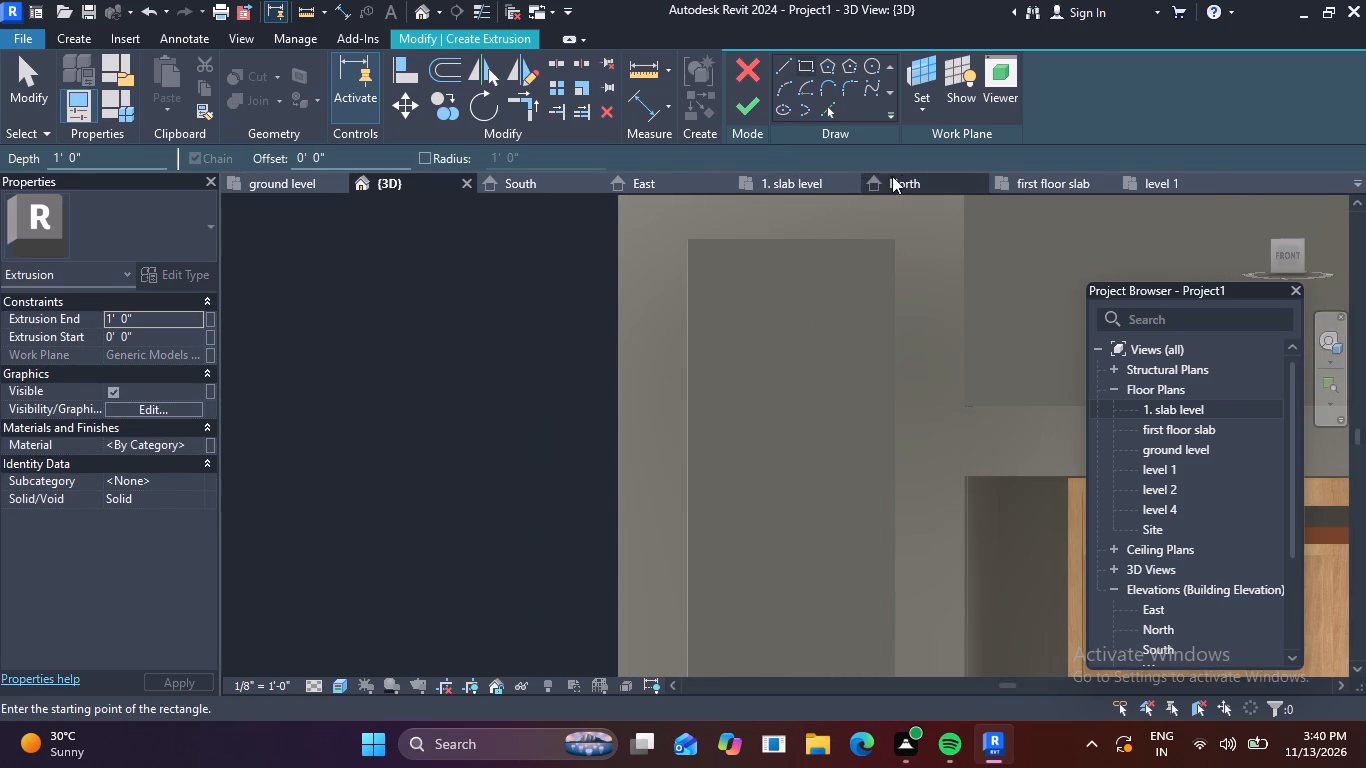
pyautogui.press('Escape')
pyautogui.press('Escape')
# Set the extrusion's work plane on the 9" wall face recessed inside the tall side frame.
pyautogui.click(919, 103)
pyautogui.click(927, 180)
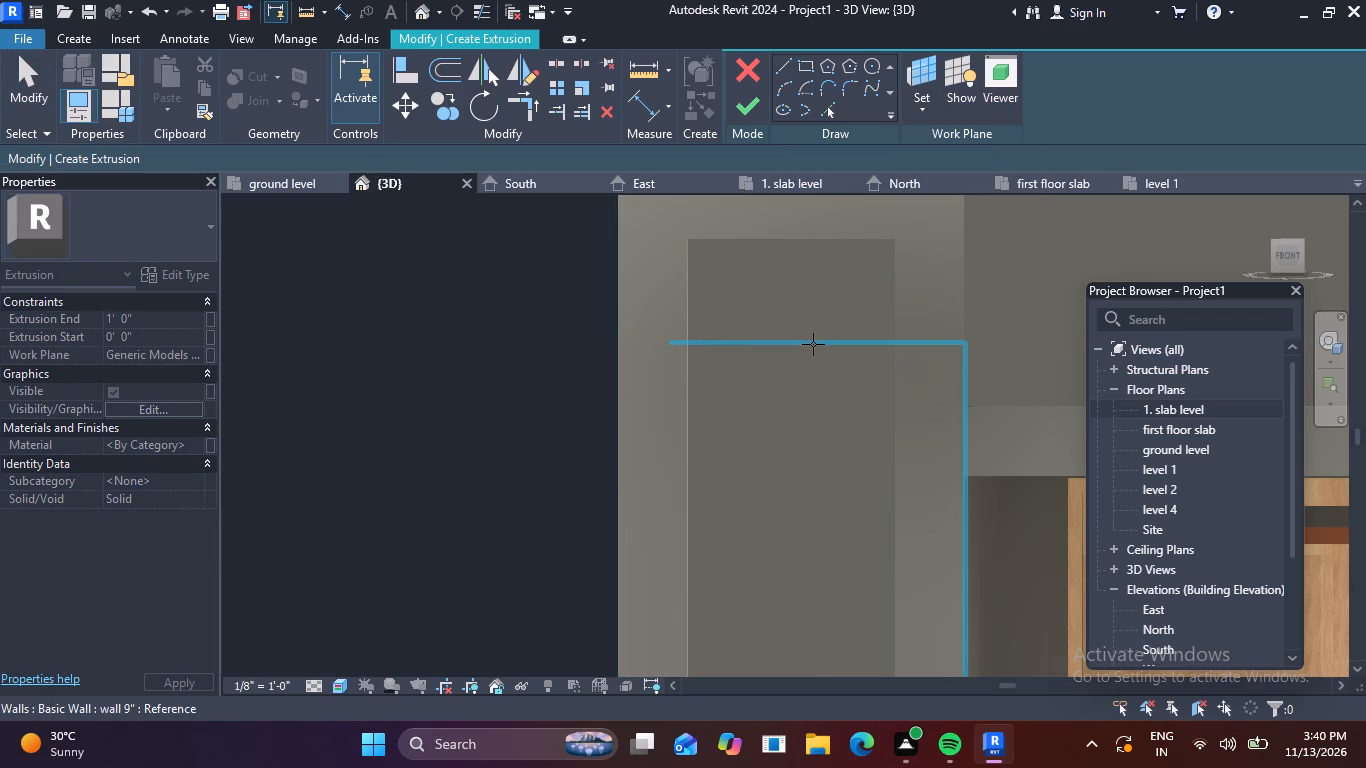
pyautogui.click(813, 344)
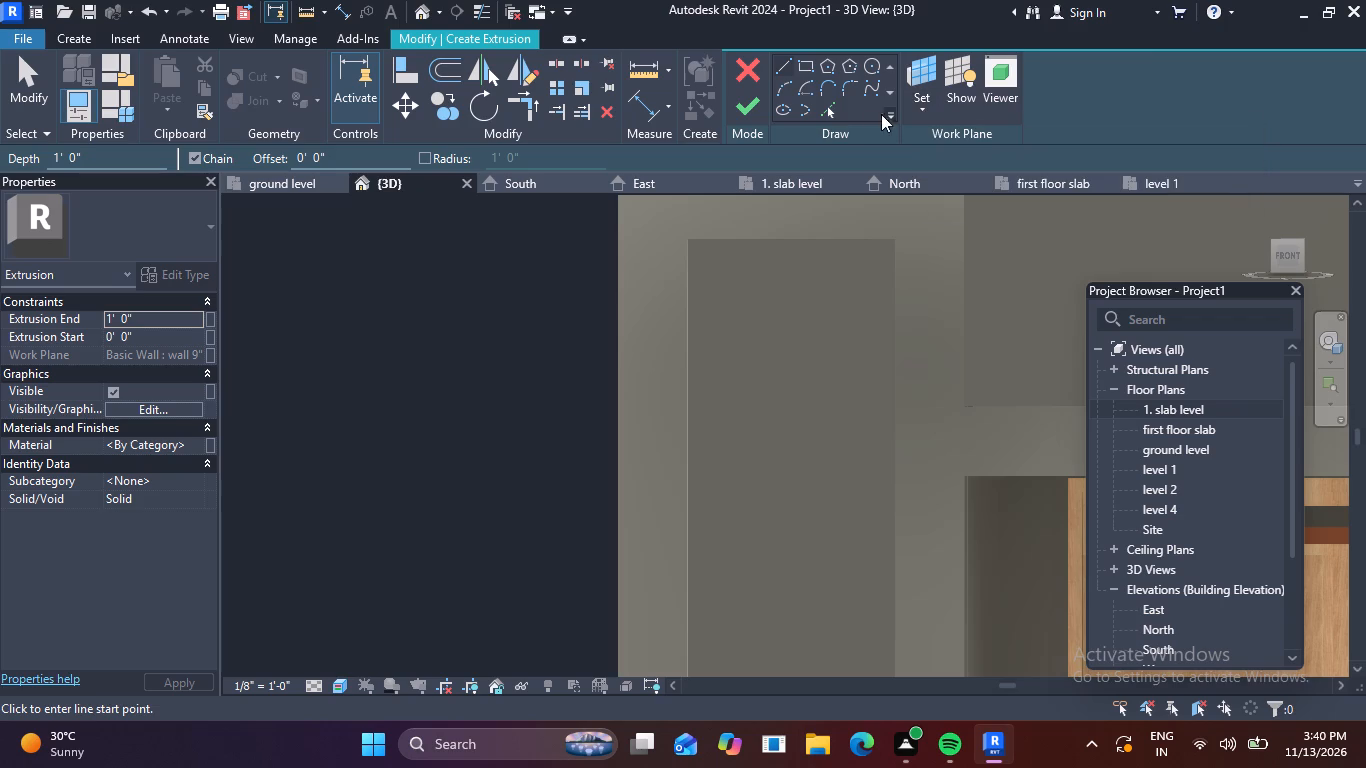
# Sketch a rectangle filling the tall side frame's opening from corner to opposite corner and finish the extrusion with 1' 0" depth.
pyautogui.click(802, 66)
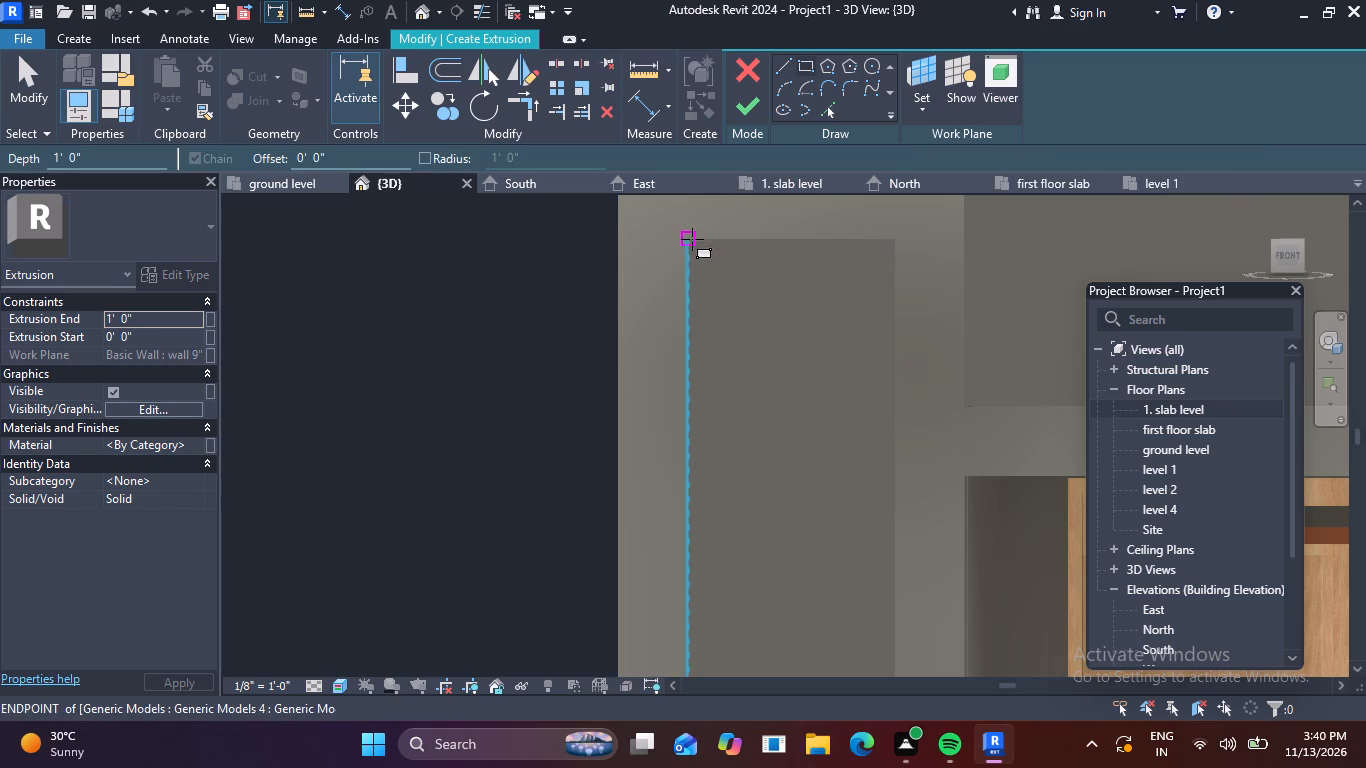
pyautogui.click(692, 239)
pyautogui.scroll(-5, 769, 332)
pyautogui.moveTo(792, 404); pyautogui.dragTo(734, 208, button='middle')
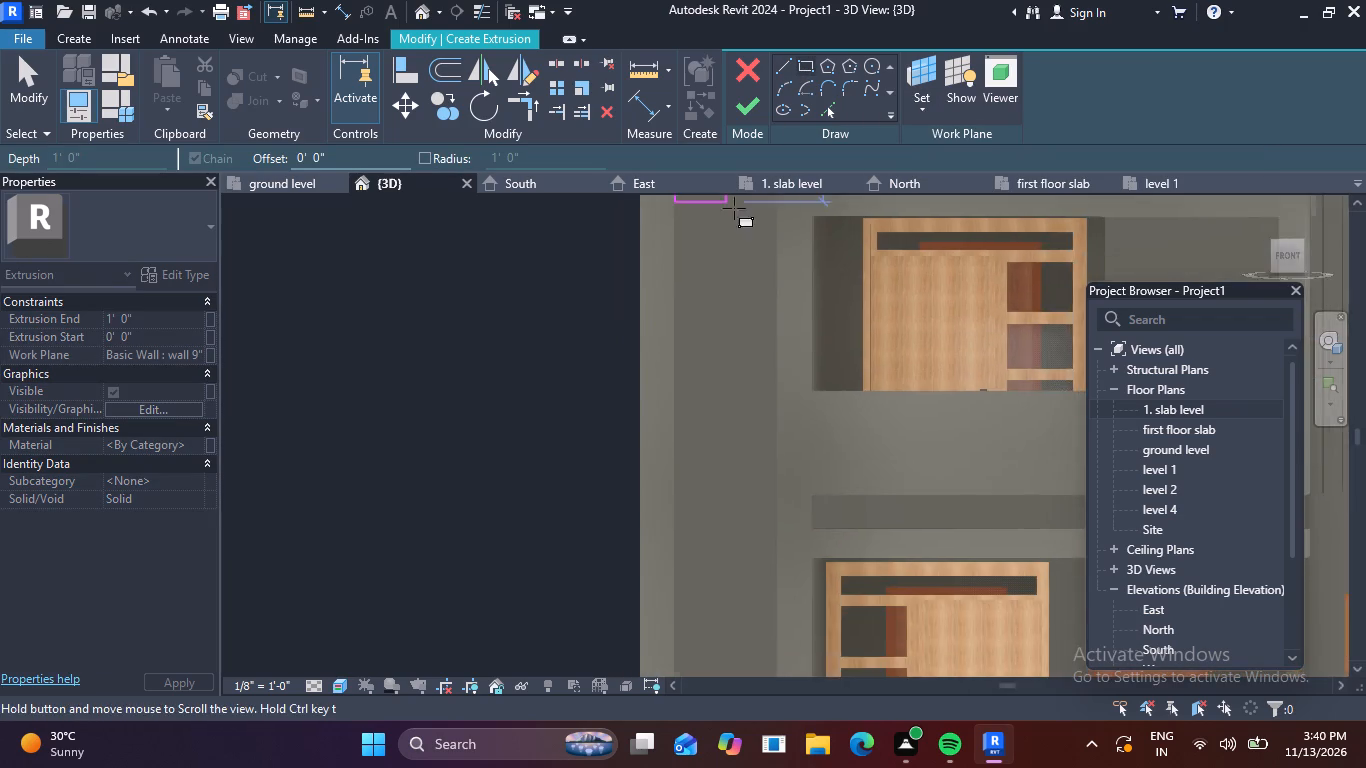
pyautogui.scroll(-5, 721, 311)
pyautogui.moveTo(743, 429); pyautogui.dragTo(724, 338, button='middle')
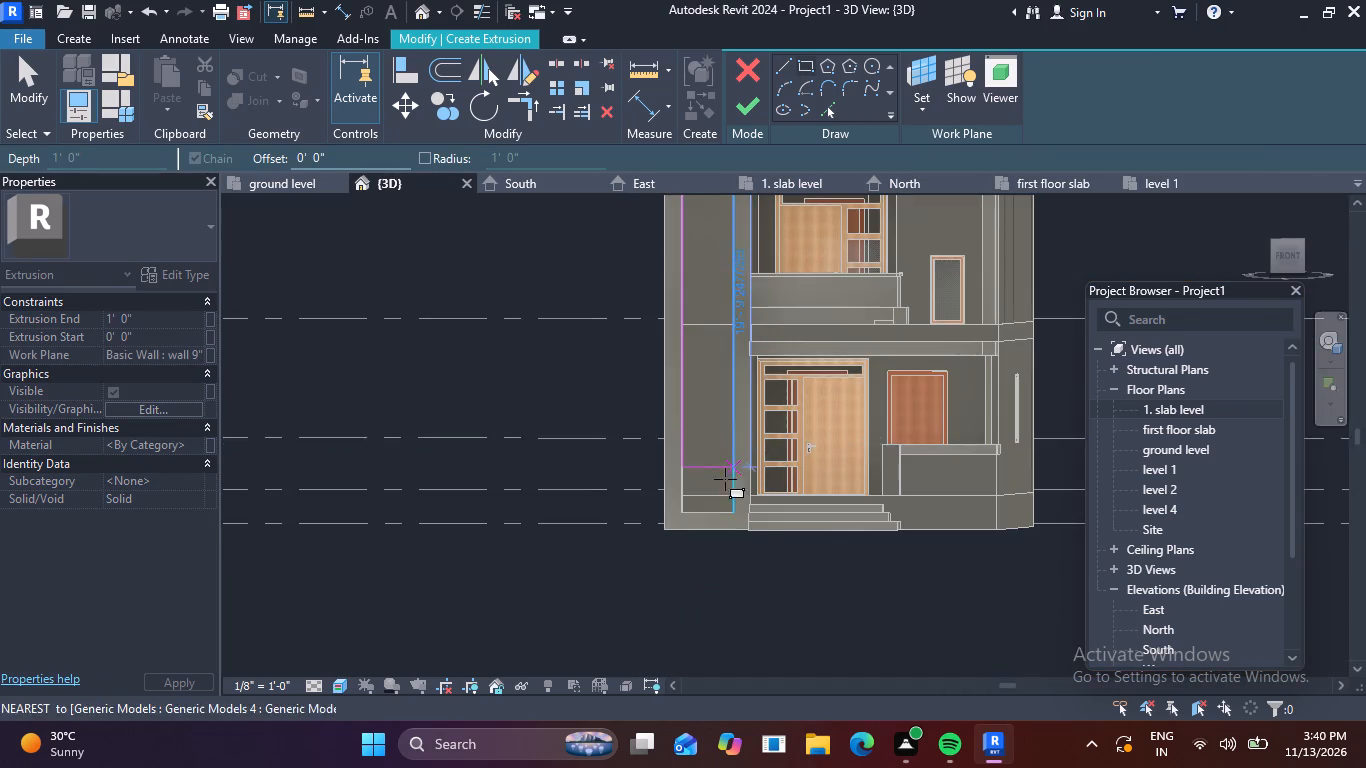
pyautogui.scroll(5, 727, 524)
pyautogui.click(736, 501)
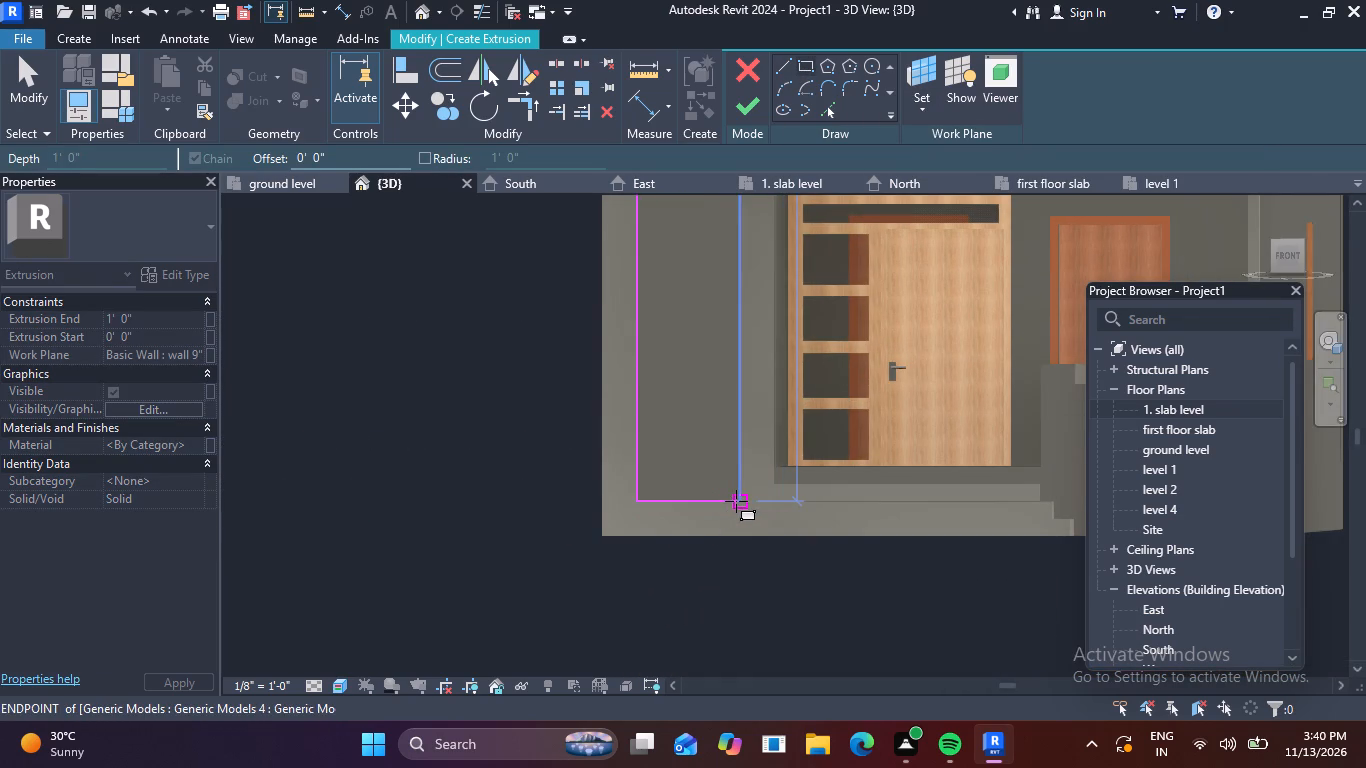
pyautogui.scroll(-3, 676, 234)
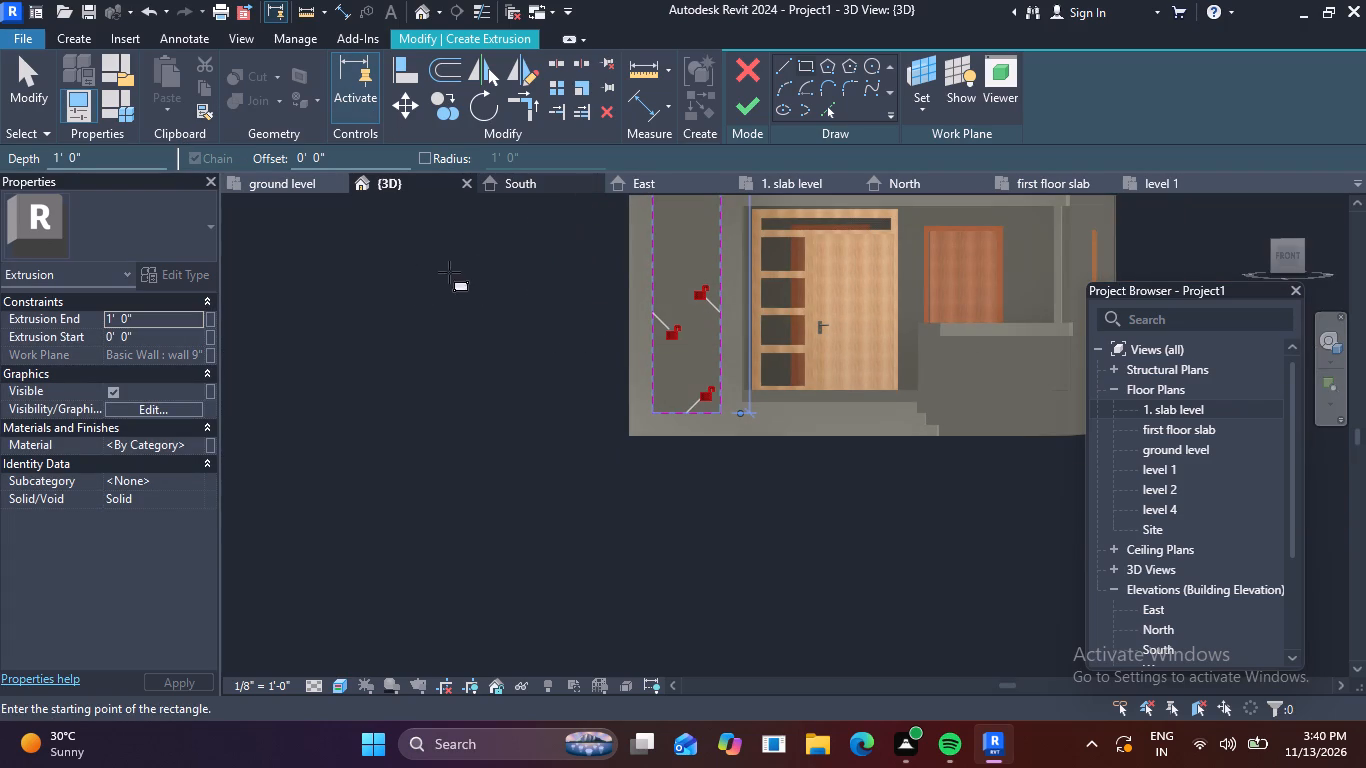
pyautogui.click(751, 98)
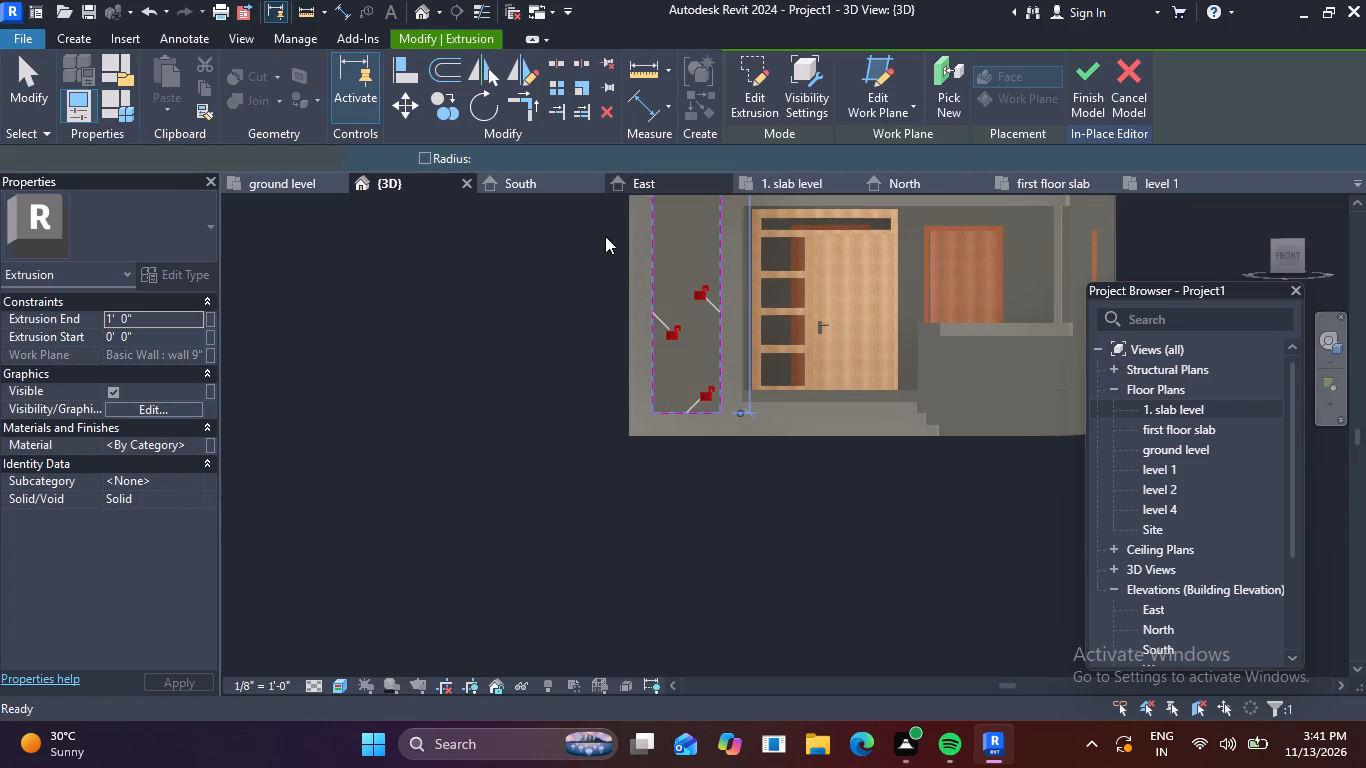
# Set the new infill panel's extrusion end to 1" so it forms a thin sheet on the recessed wall.
pyautogui.scroll(-2, 605, 246)
pyautogui.keyDown('shift'); pyautogui.moveTo(540, 304); pyautogui.dragTo(425, 327, button='middle'); pyautogui.keyUp('shift')
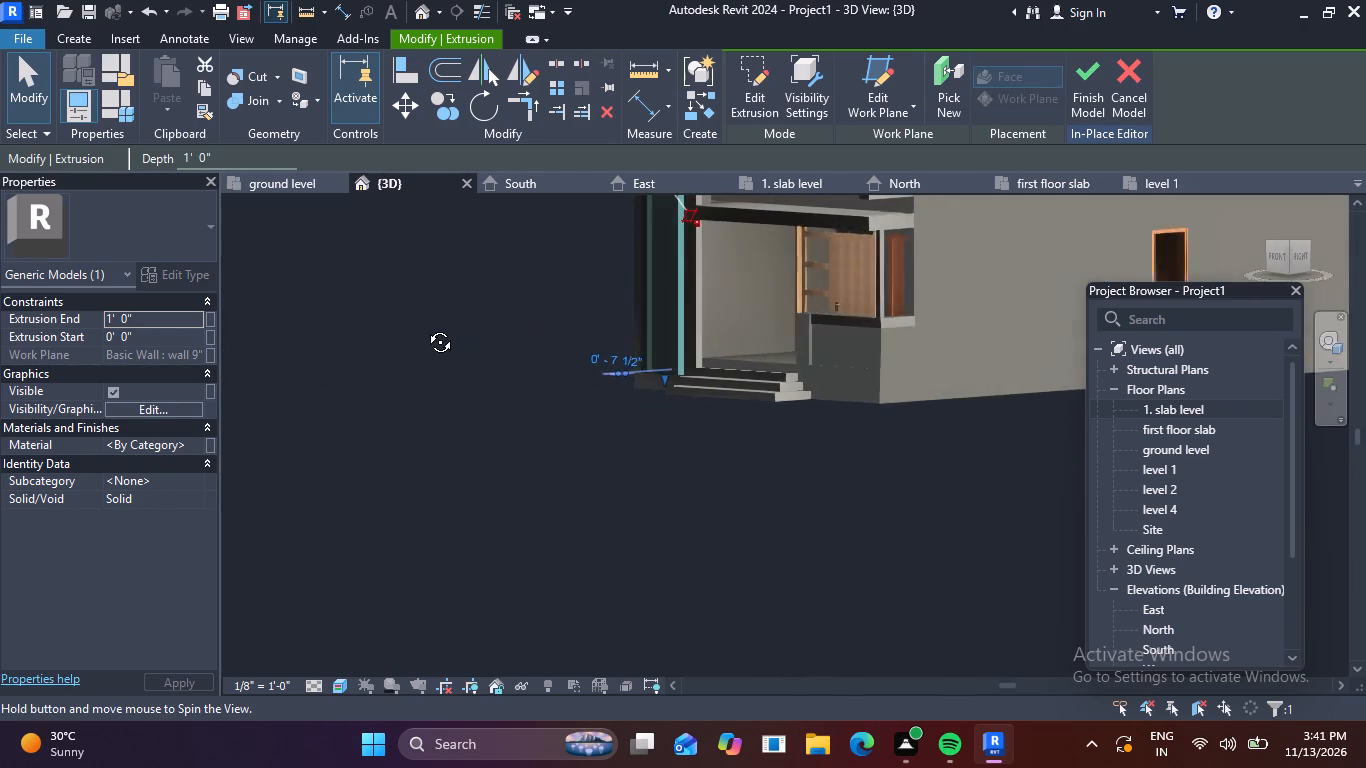
pyautogui.keyDown('shift'); pyautogui.moveTo(425, 327); pyautogui.dragTo(388, 329, button='middle'); pyautogui.keyUp('shift')
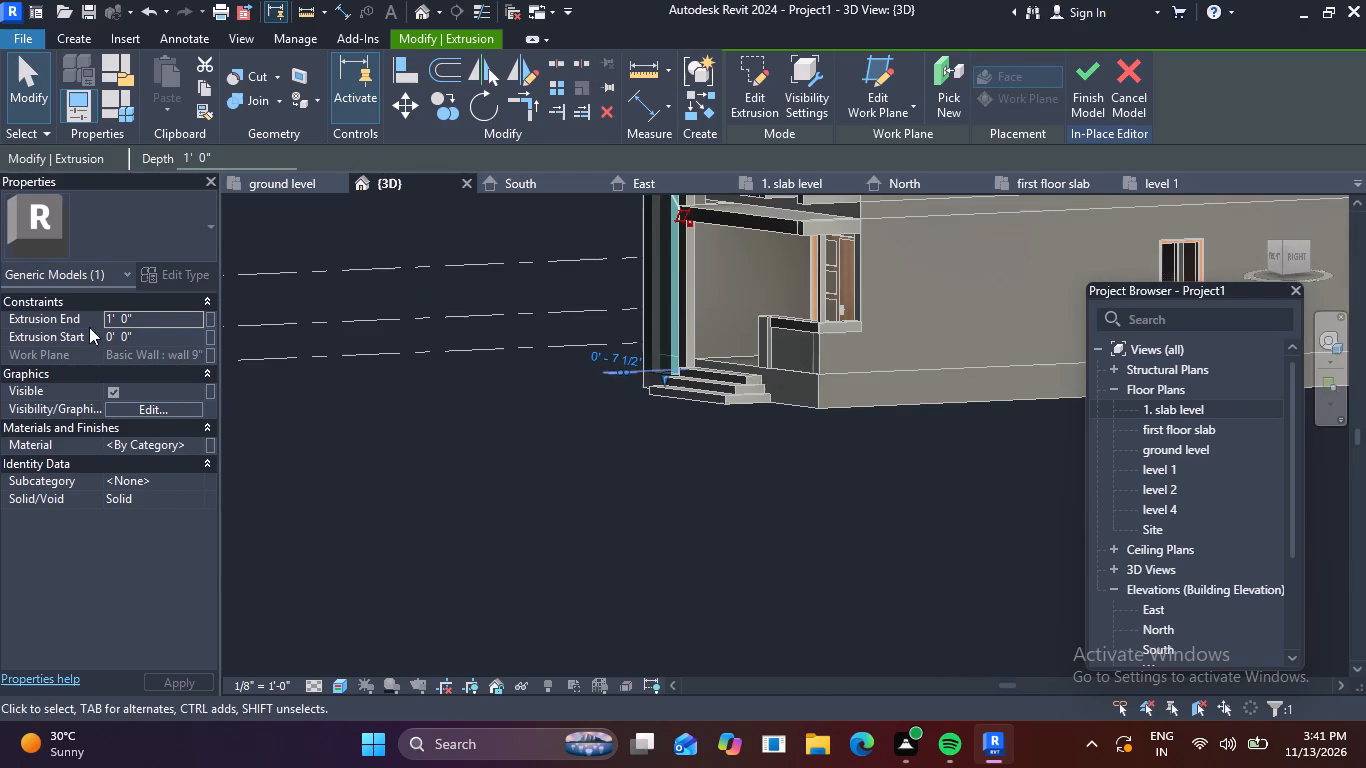
pyautogui.click(157, 323)
pyautogui.press('BackSpace')
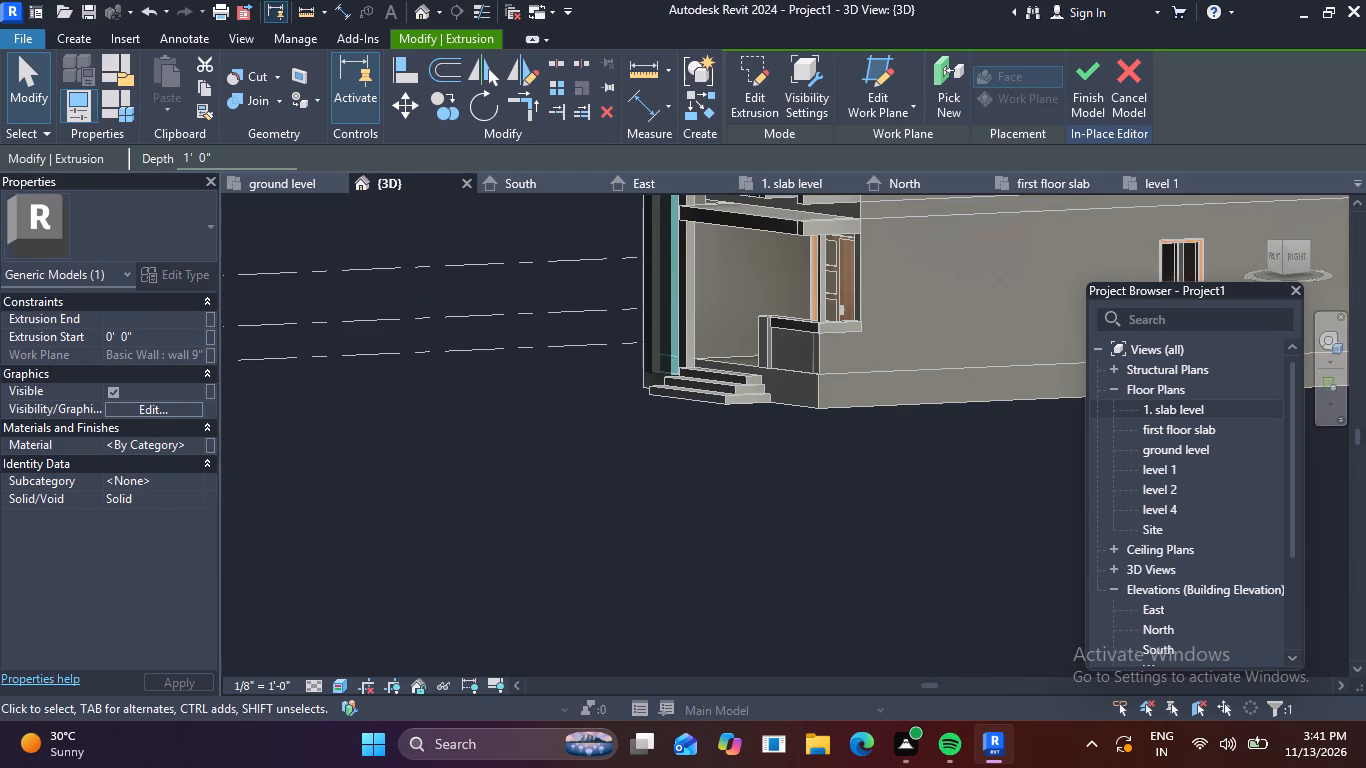
pyautogui.write('1"')
pyautogui.press('Return')
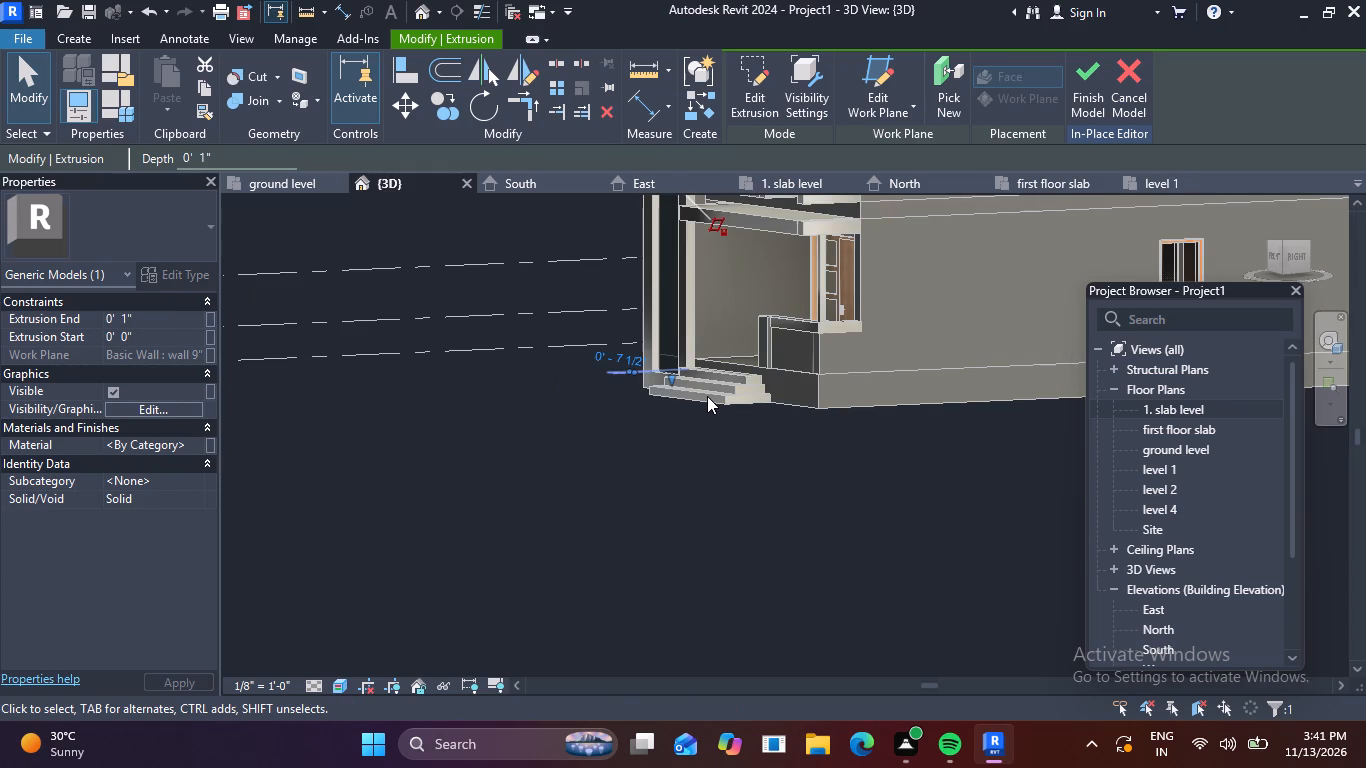
pyautogui.press('Escape')
pyautogui.scroll(-2, 696, 341)
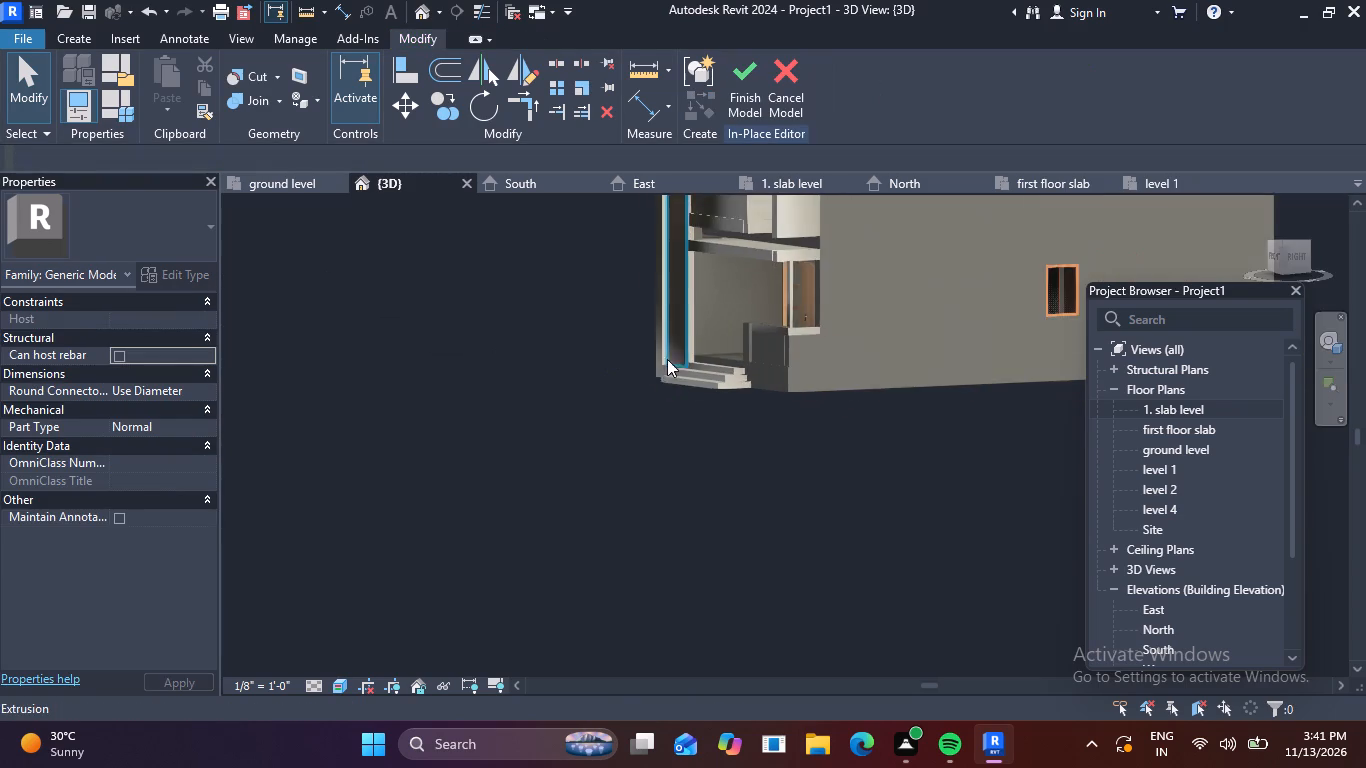
pyautogui.moveTo(601, 362); pyautogui.dragTo(660, 624, button='middle')
pyautogui.keyDown('shift'); pyautogui.moveTo(640, 427); pyautogui.dragTo(725, 481, button='middle'); pyautogui.keyUp('shift')
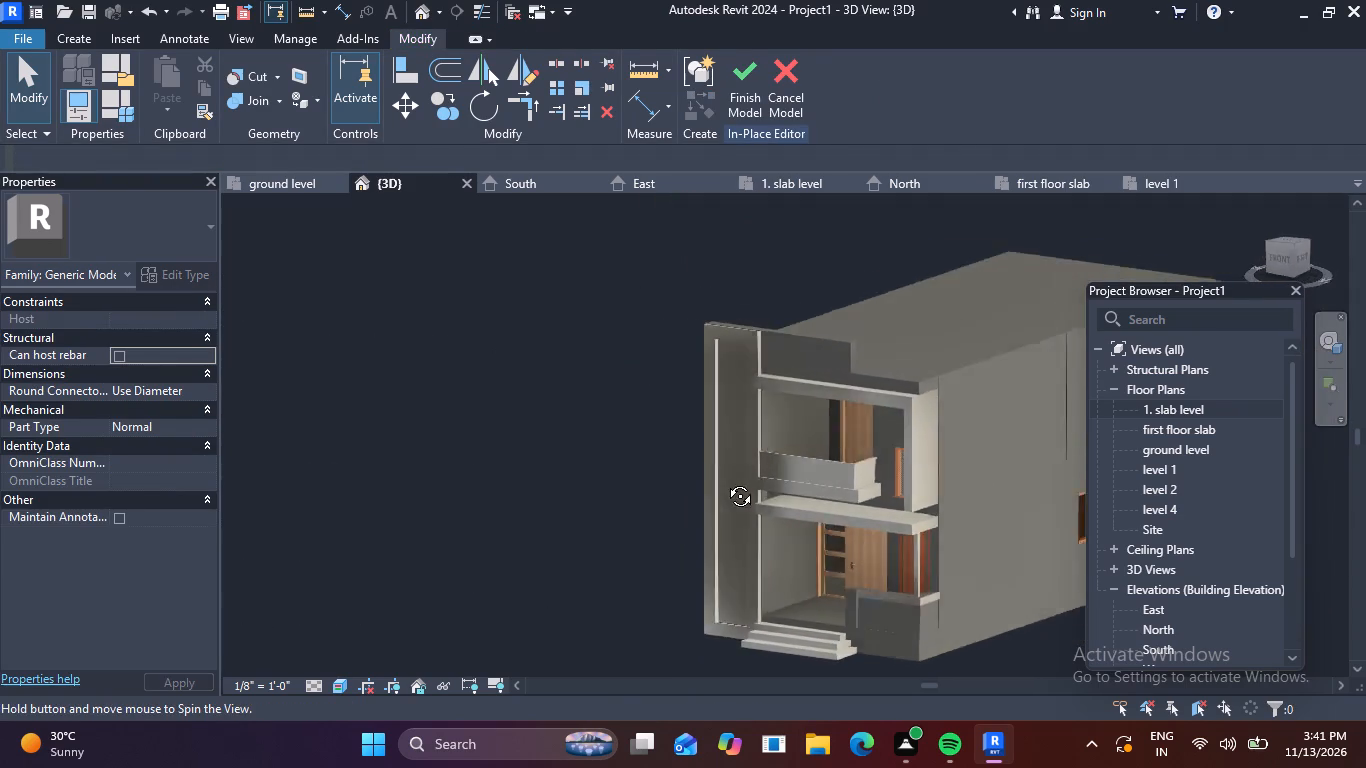
# Finish the in-place model containing the thin infill panel inside the tall side frame.
pyautogui.keyDown('shift'); pyautogui.moveTo(725, 481); pyautogui.dragTo(800, 451, button='middle'); pyautogui.keyUp('shift')
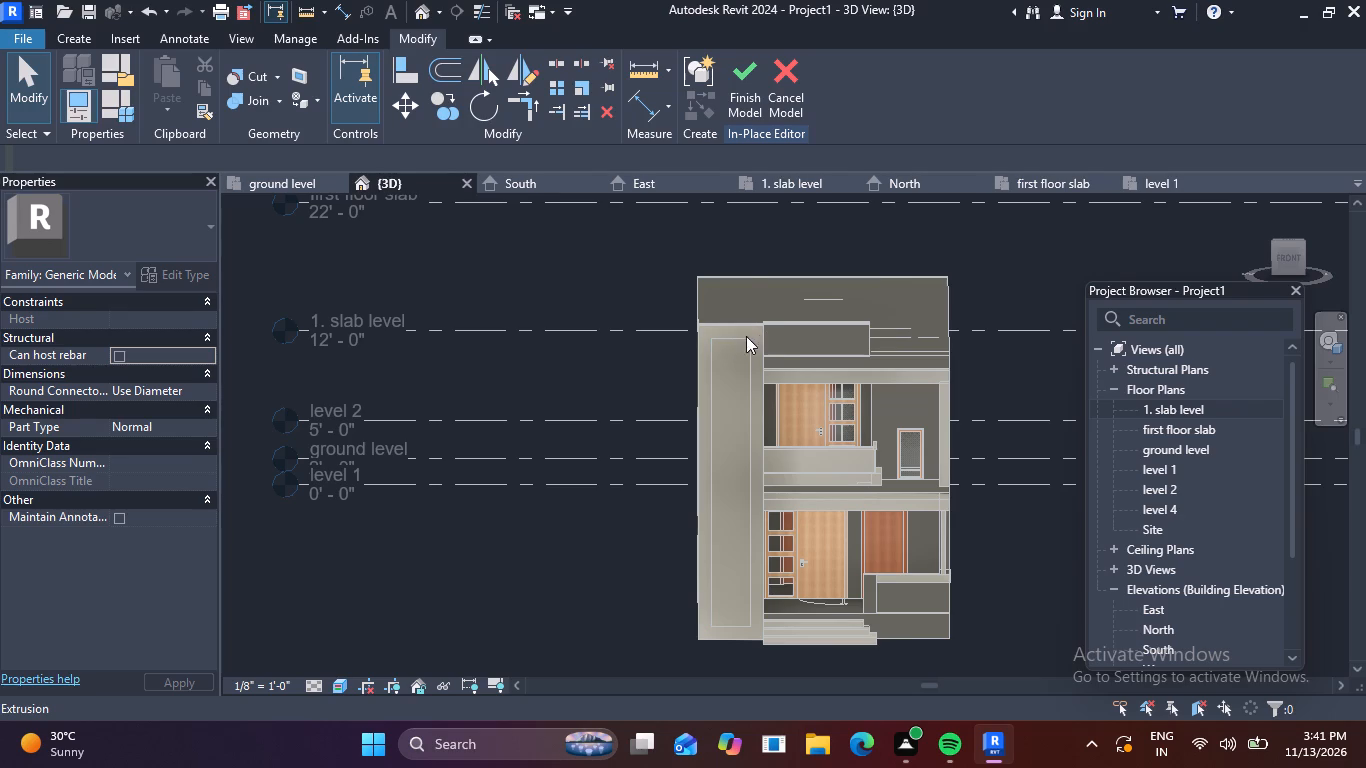
pyautogui.click(748, 81)
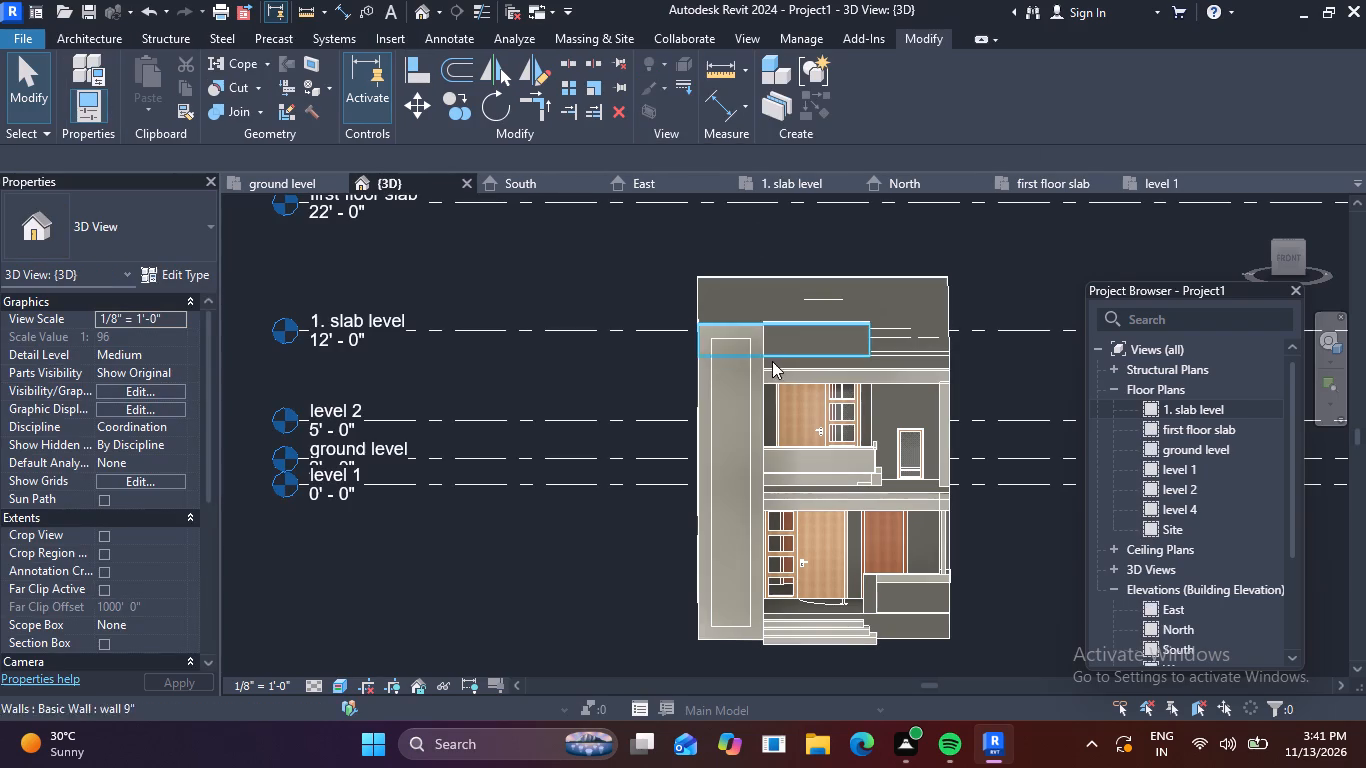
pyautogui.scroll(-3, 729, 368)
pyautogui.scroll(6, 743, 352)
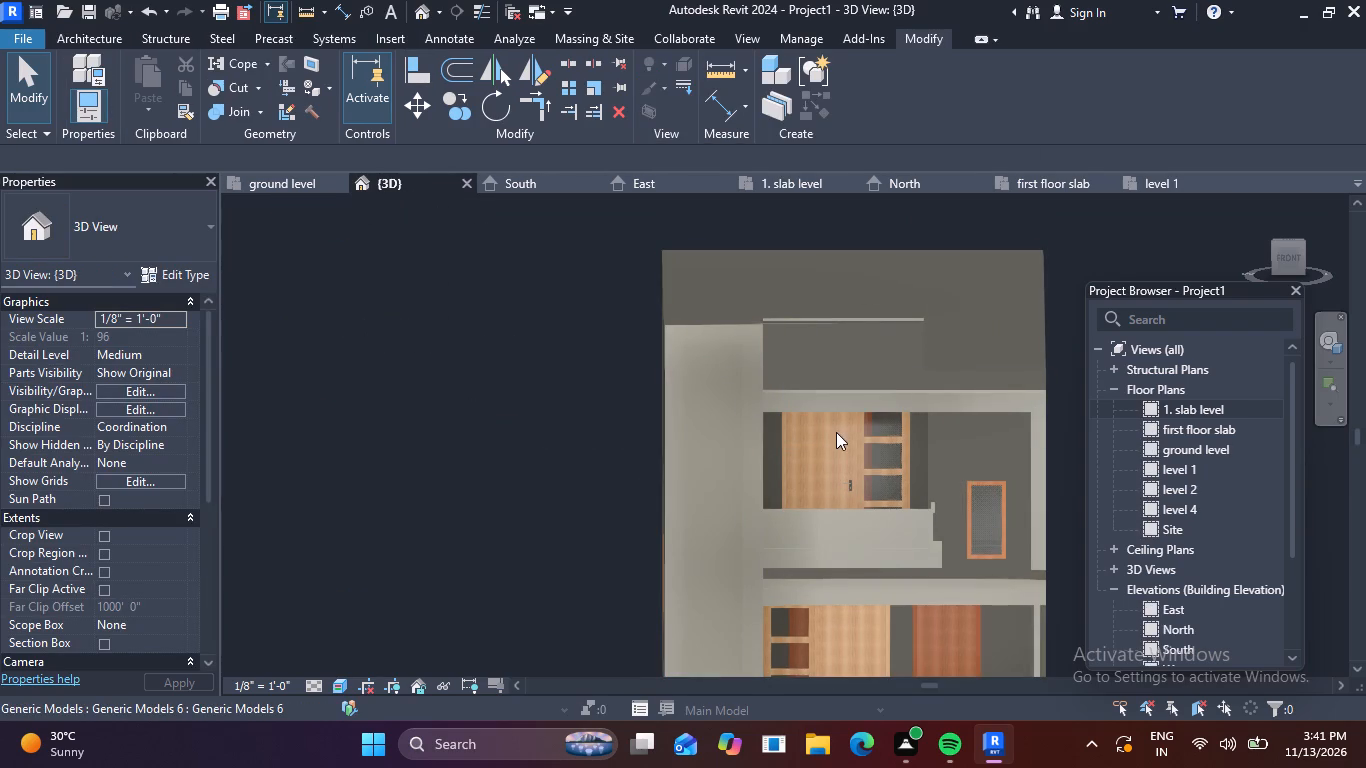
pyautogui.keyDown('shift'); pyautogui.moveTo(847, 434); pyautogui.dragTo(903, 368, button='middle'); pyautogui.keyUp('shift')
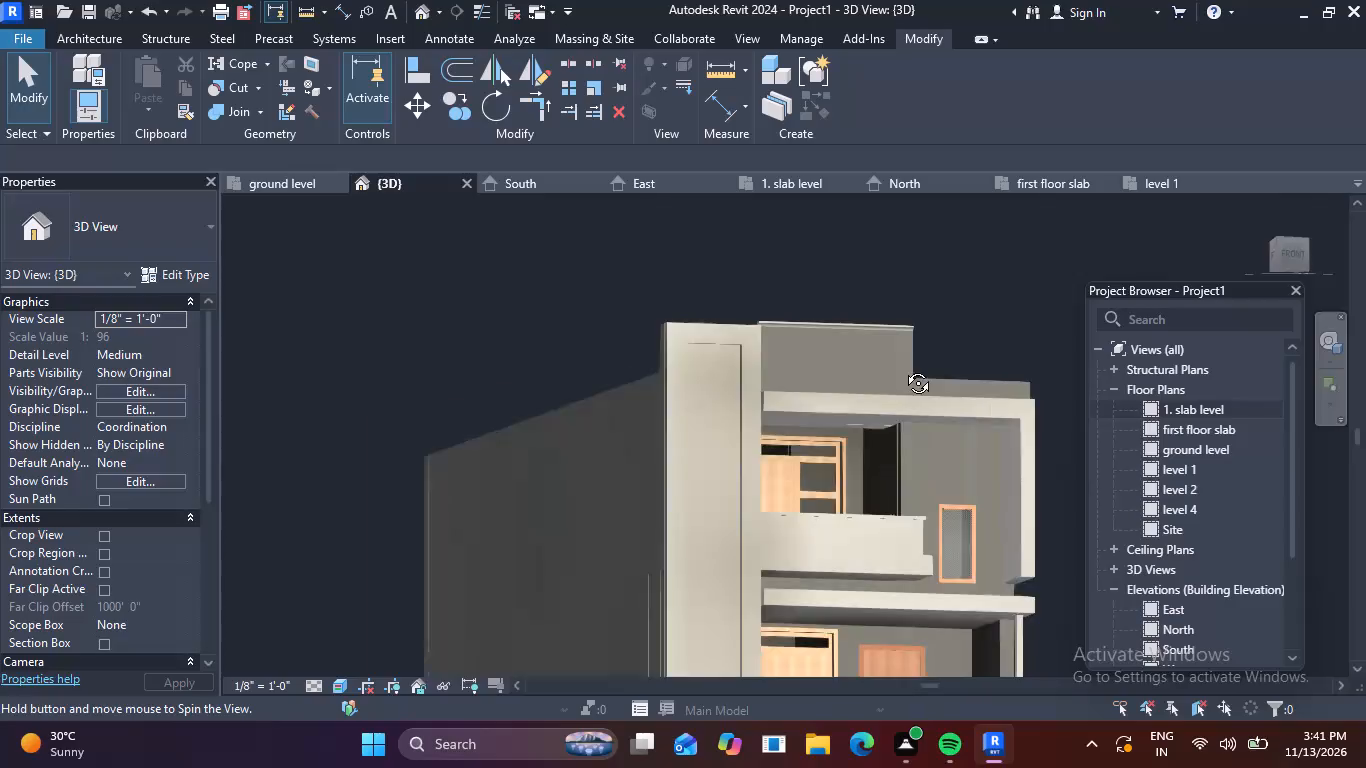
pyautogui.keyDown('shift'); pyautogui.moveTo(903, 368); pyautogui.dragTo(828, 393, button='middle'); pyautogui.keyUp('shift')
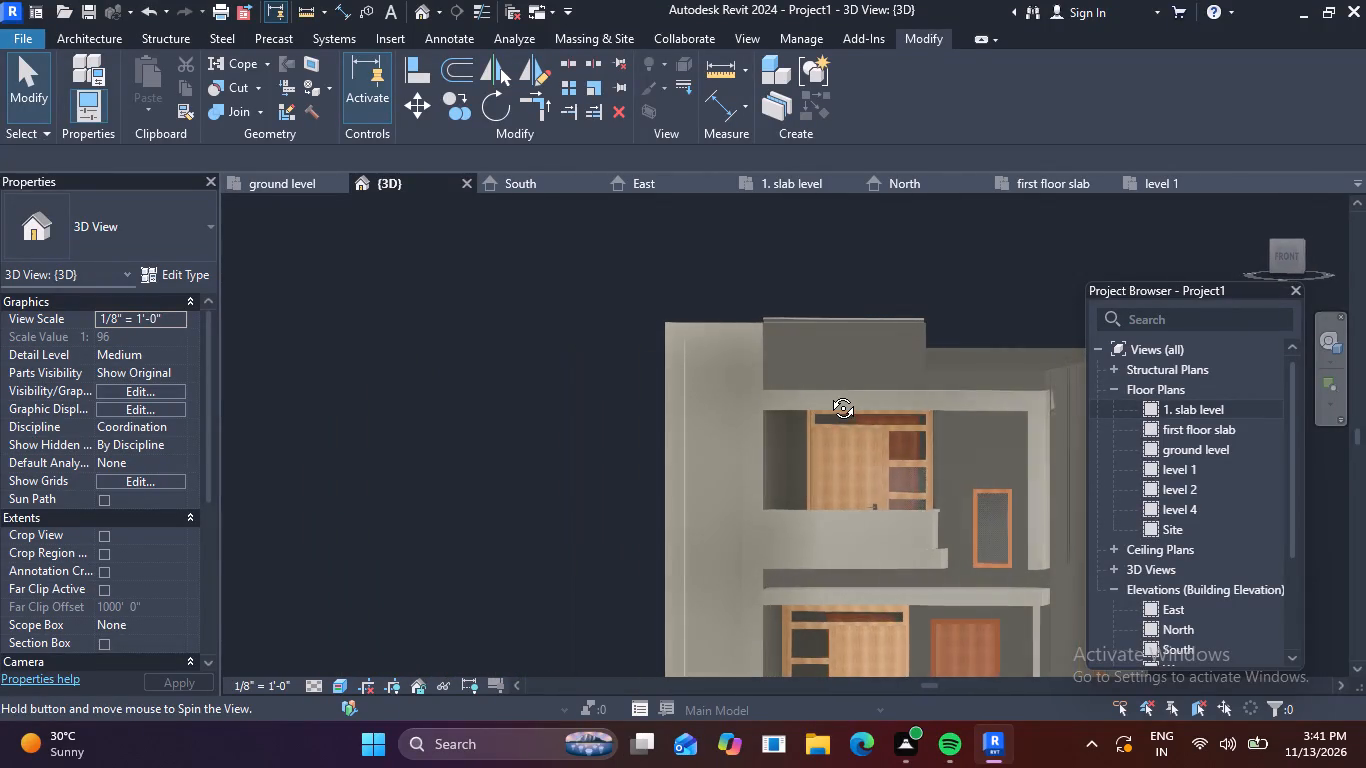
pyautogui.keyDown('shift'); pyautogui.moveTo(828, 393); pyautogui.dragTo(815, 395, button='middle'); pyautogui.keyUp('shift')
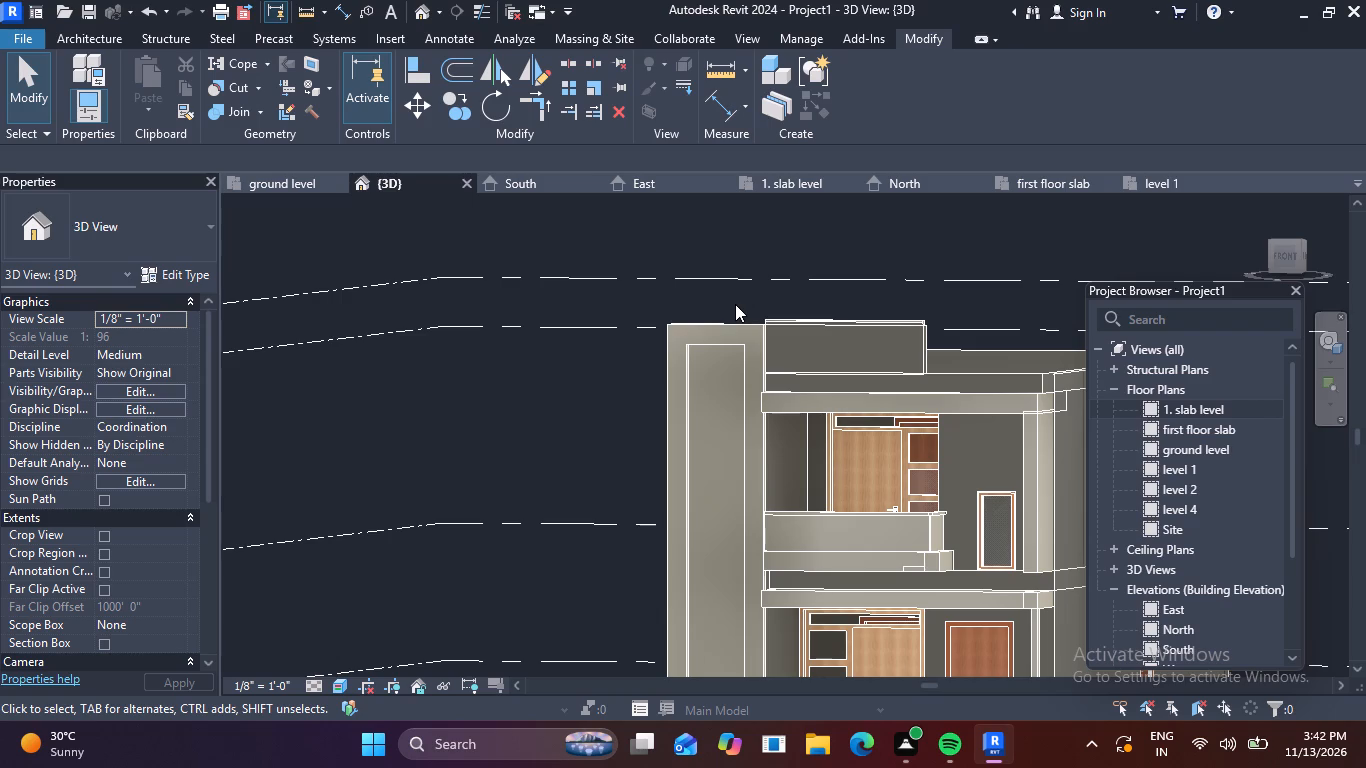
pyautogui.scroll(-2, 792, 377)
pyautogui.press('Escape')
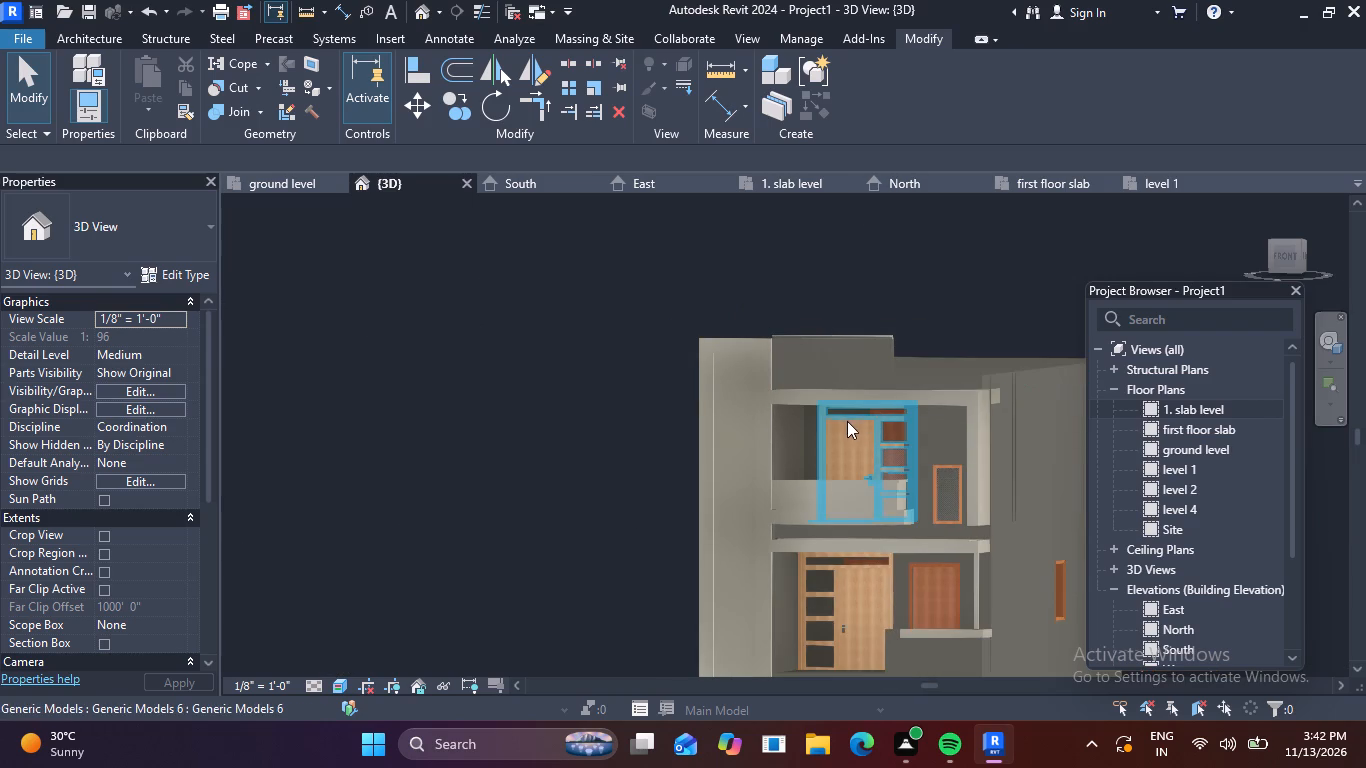
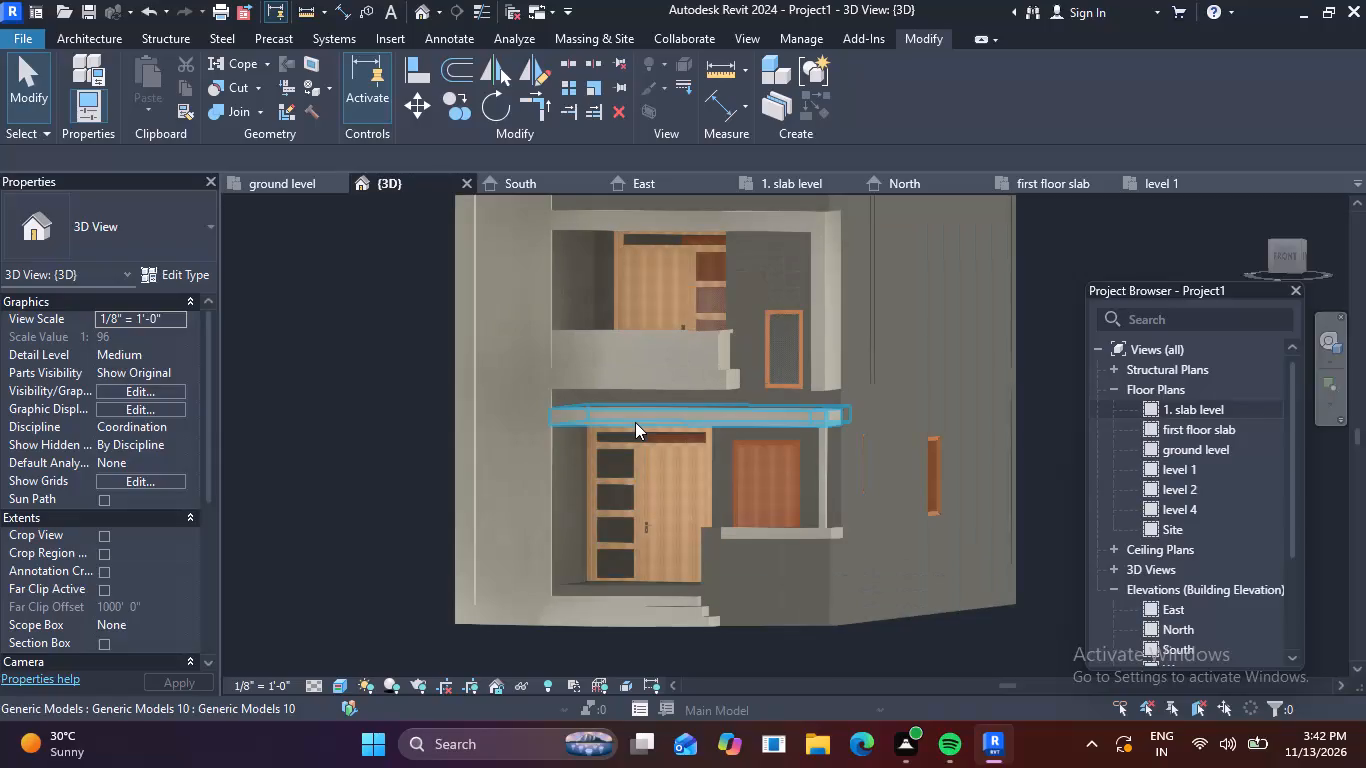
# Examine the two-storey house model in 3D from the front, sides and rear.
pyautogui.scroll(-4, 635, 422)
pyautogui.scroll(4, 654, 482)
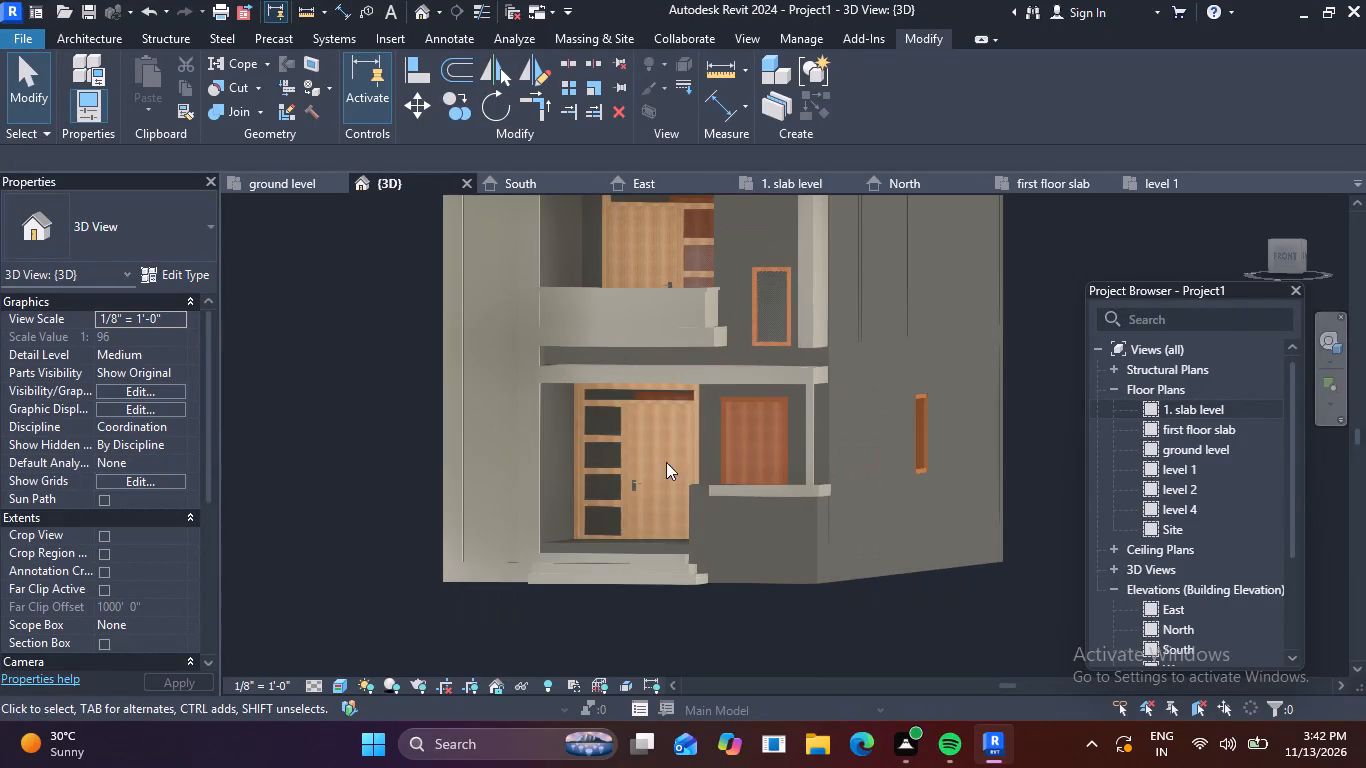
pyautogui.moveTo(668, 411); pyautogui.dragTo(719, 559, button='middle')
pyautogui.scroll(5, 714, 316)
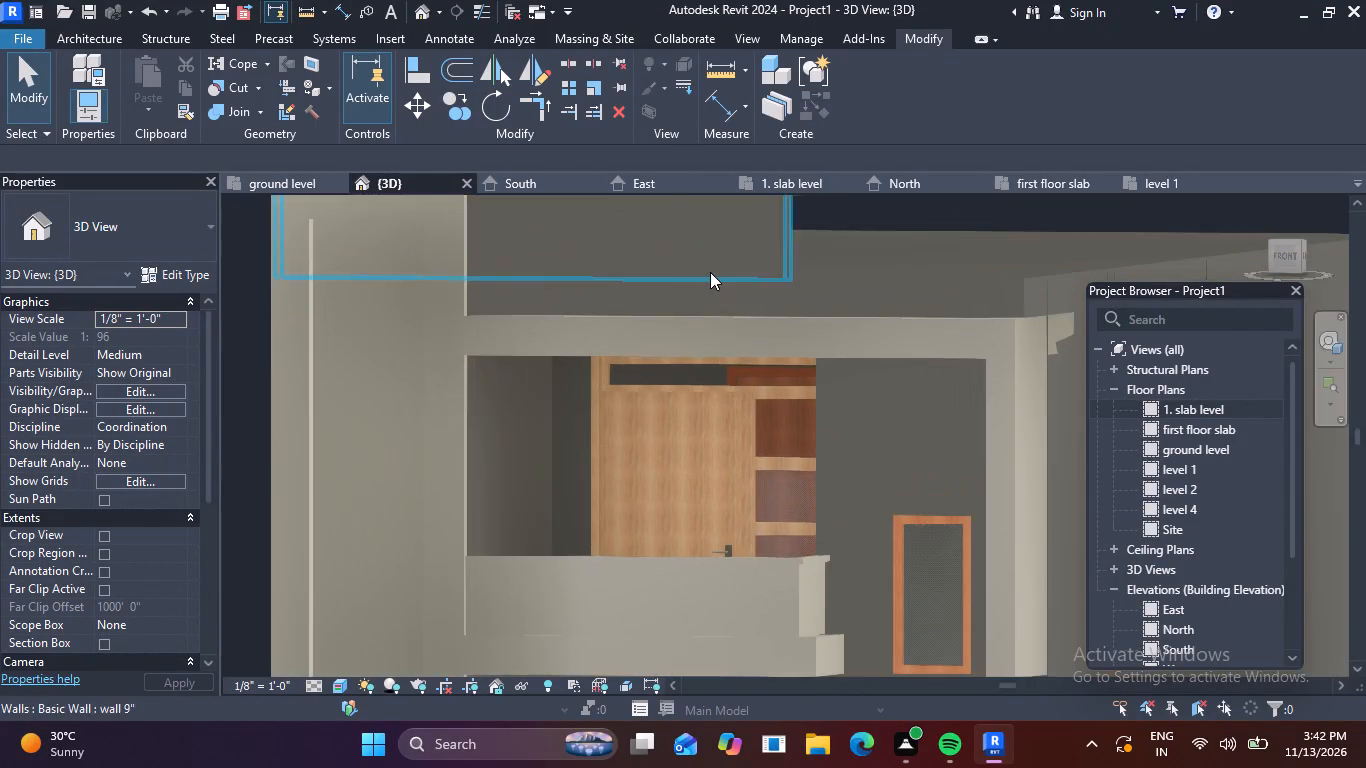
pyautogui.scroll(-4, 710, 272)
pyautogui.moveTo(710, 283); pyautogui.dragTo(726, 356, button='middle')
pyautogui.middleClick(726, 357)
pyautogui.keyDown('shift'); pyautogui.moveTo(714, 402); pyautogui.dragTo(656, 402, button='middle'); pyautogui.keyUp('shift')
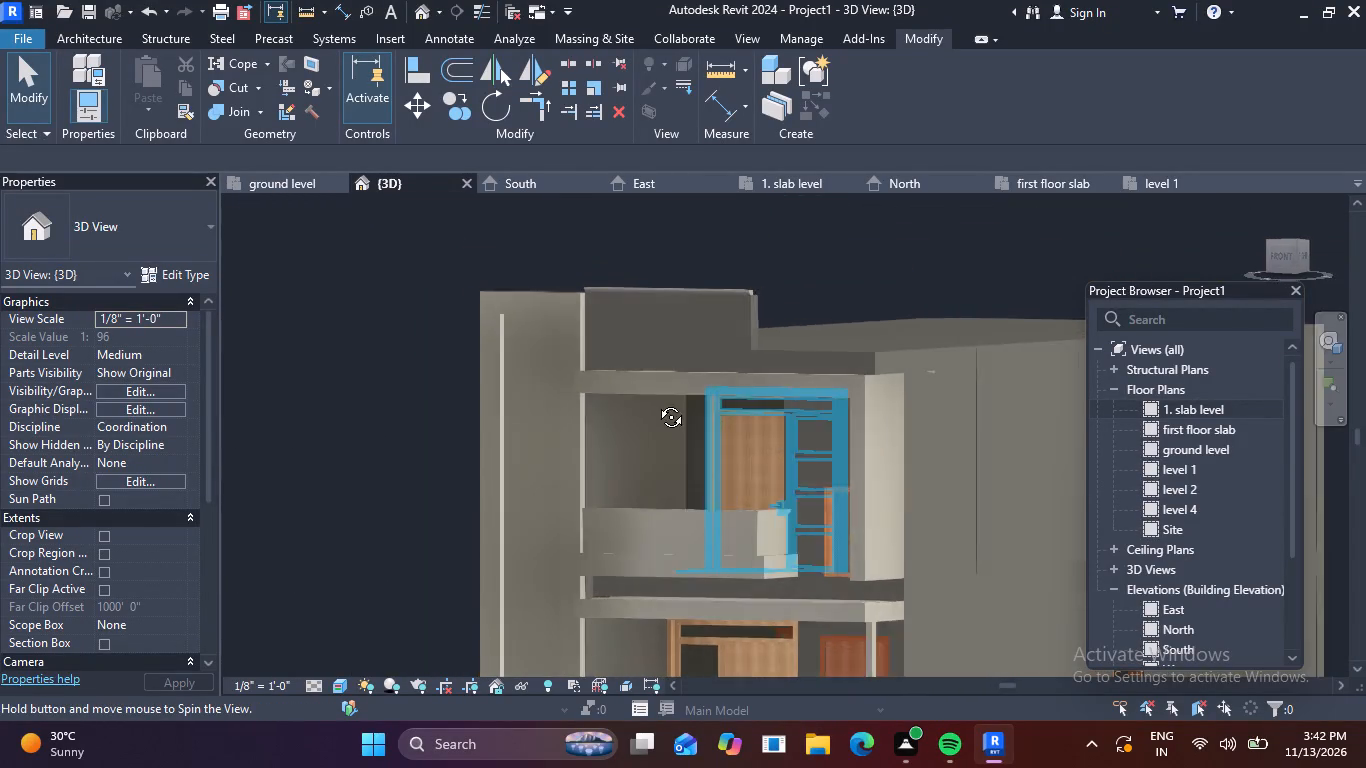
pyautogui.keyDown('shift'); pyautogui.moveTo(656, 402); pyautogui.dragTo(429, 423, button='middle'); pyautogui.keyUp('shift')
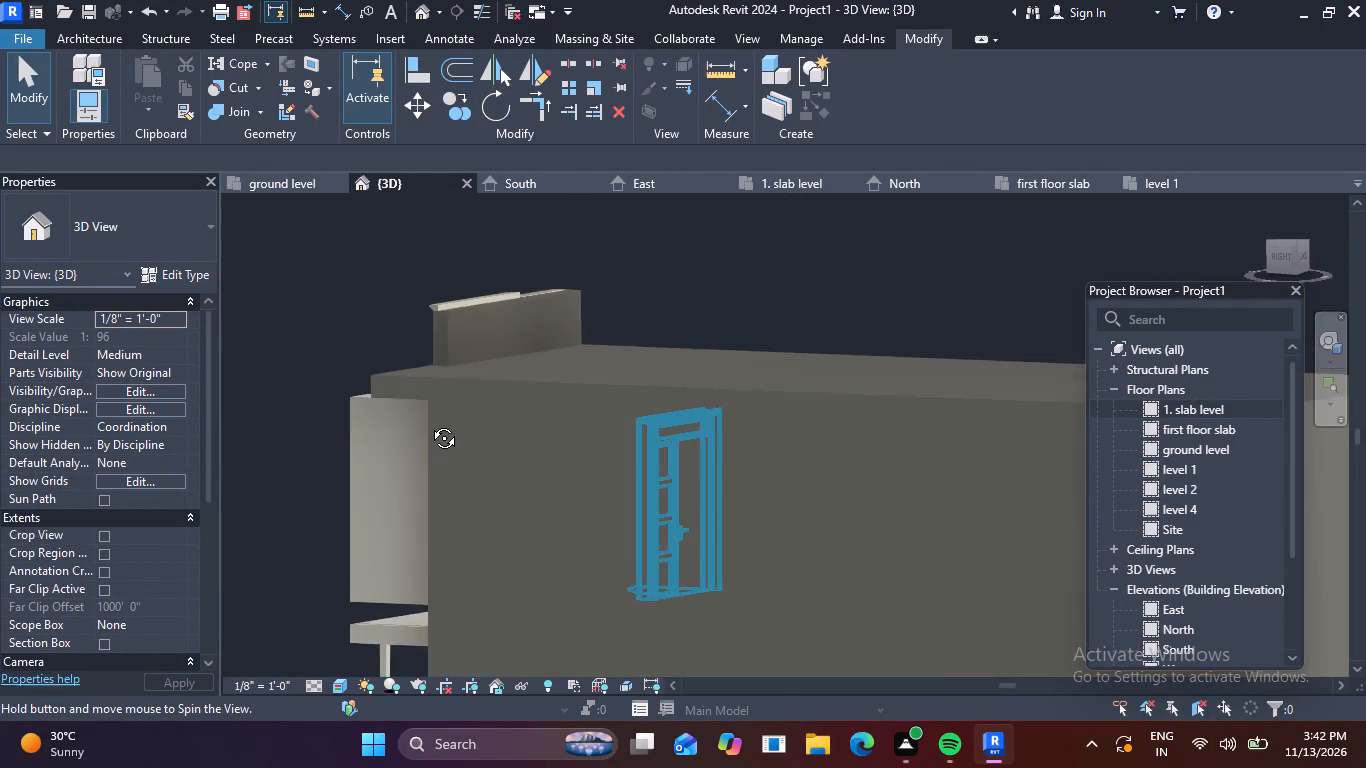
pyautogui.keyDown('shift'); pyautogui.moveTo(429, 423); pyautogui.dragTo(423, 424, button='middle'); pyautogui.keyUp('shift')
pyautogui.scroll(-5, 711, 375)
pyautogui.moveTo(734, 481); pyautogui.dragTo(583, 373, button='middle')
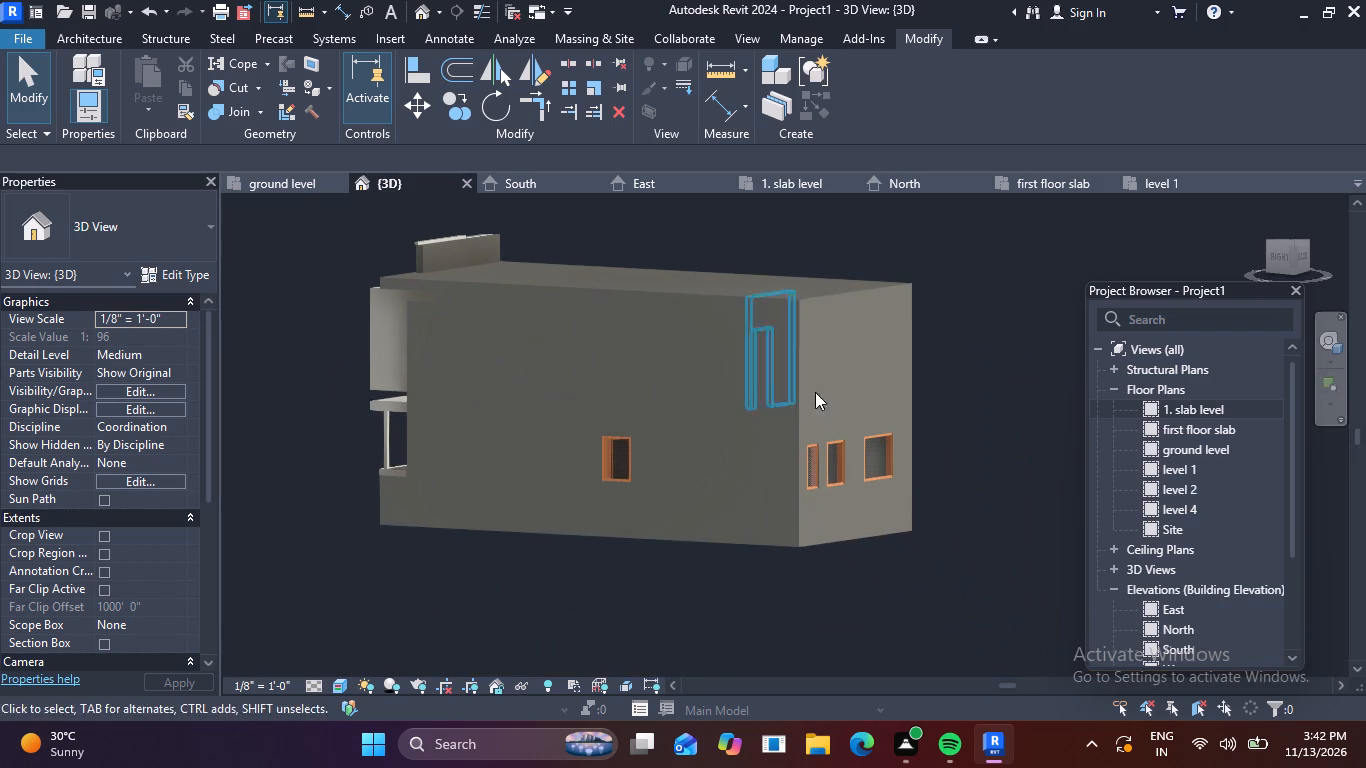
pyautogui.keyDown('shift'); pyautogui.moveTo(934, 417); pyautogui.dragTo(580, 462, button='middle'); pyautogui.keyUp('shift')
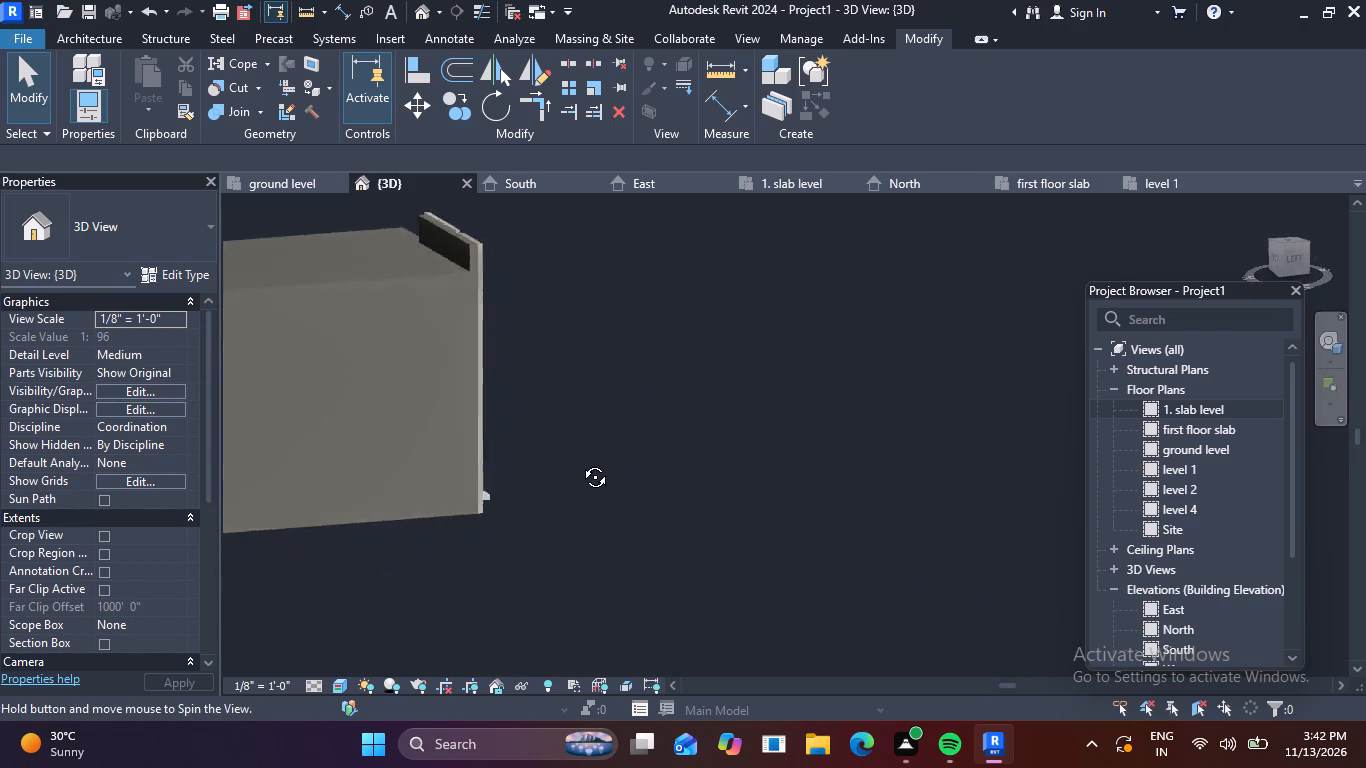
pyautogui.keyDown('shift'); pyautogui.moveTo(580, 462); pyautogui.dragTo(271, 390, button='middle'); pyautogui.keyUp('shift')
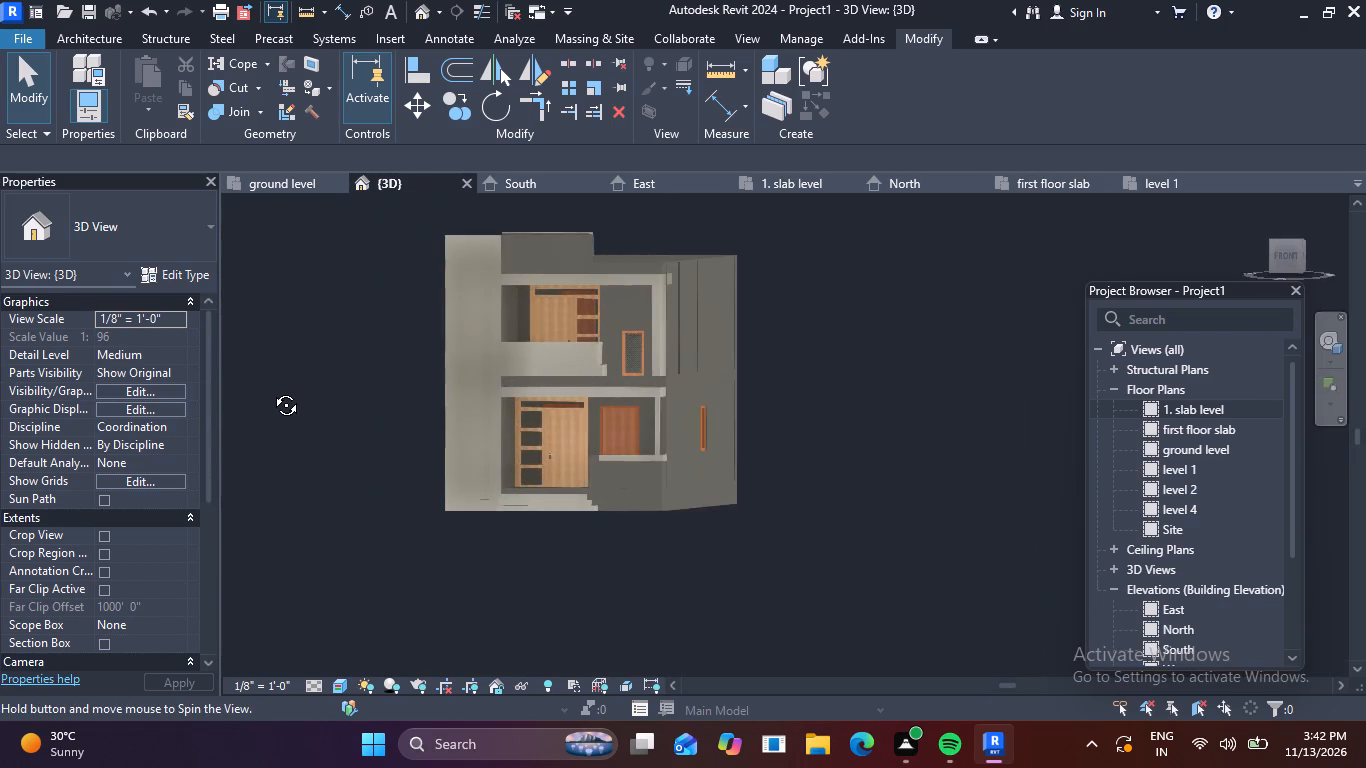
pyautogui.keyDown('shift'); pyautogui.moveTo(271, 390); pyautogui.dragTo(290, 388, button='middle'); pyautogui.keyUp('shift')
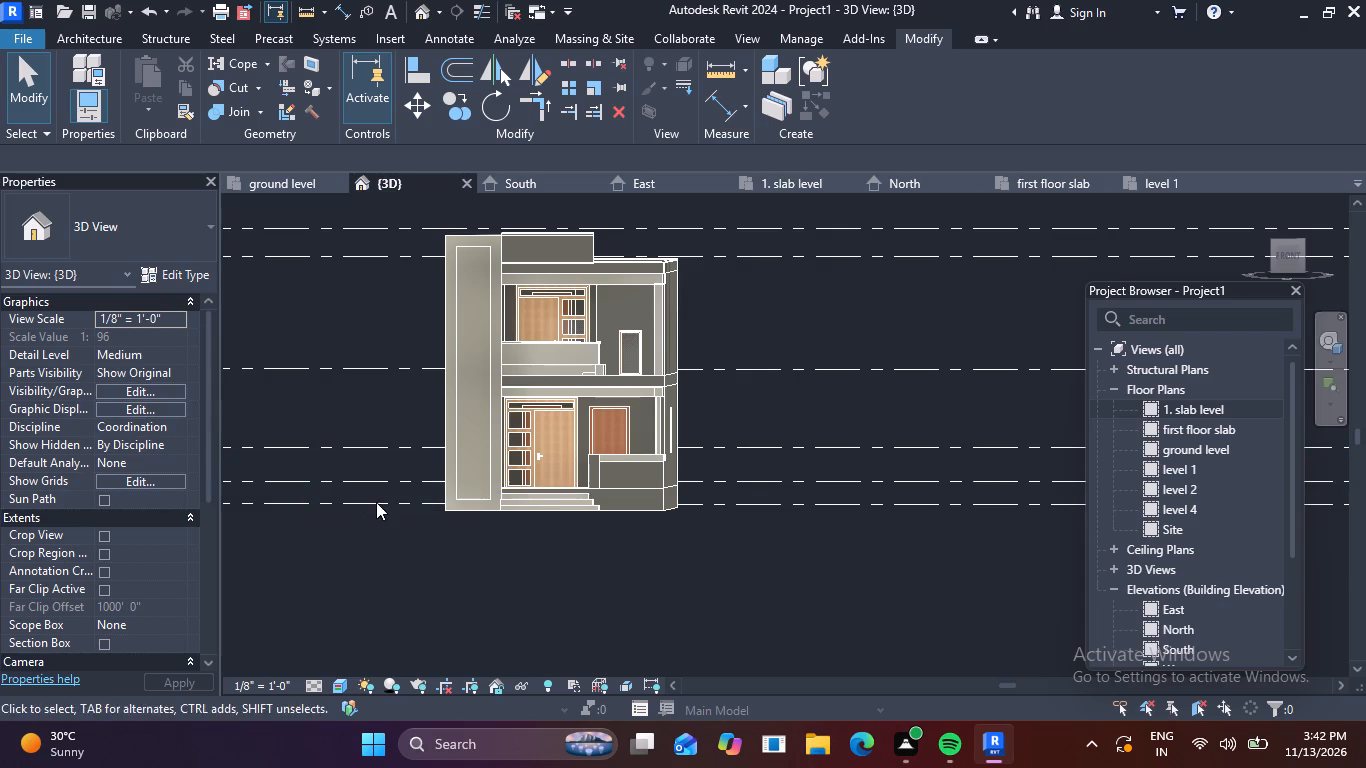
# Open the upper-floor balcony's railing panel for in-place editing.
pyautogui.scroll(8, 572, 347)
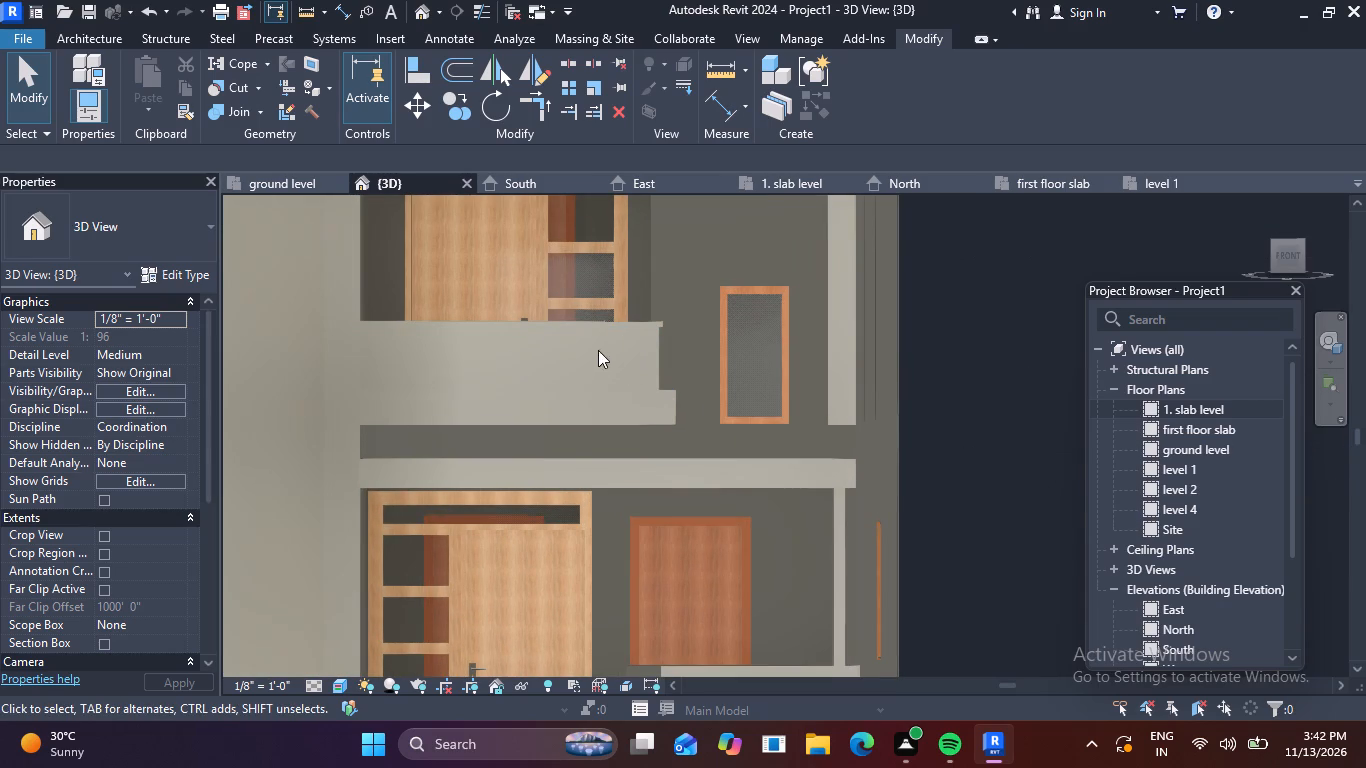
pyautogui.moveTo(614, 337); pyautogui.dragTo(758, 378, button='middle')
pyautogui.click(734, 396)
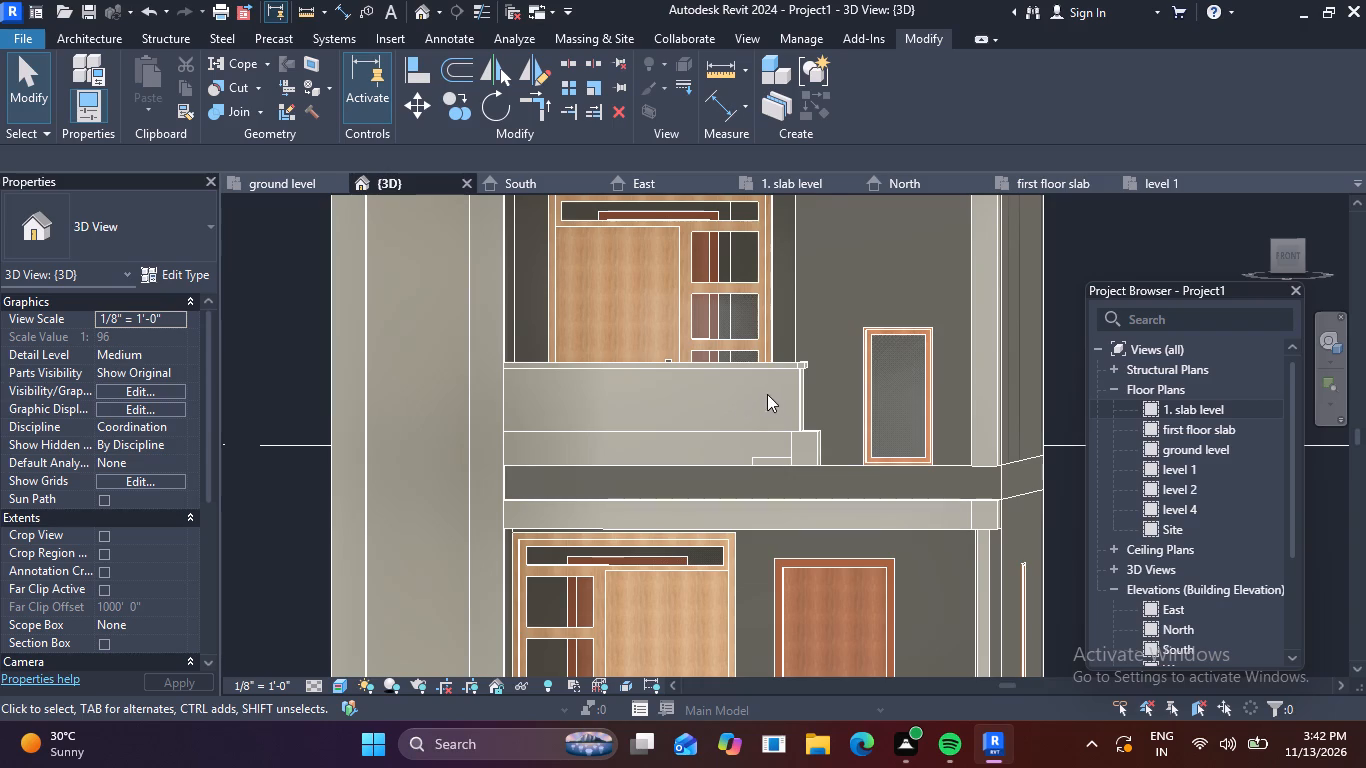
pyautogui.click(796, 392)
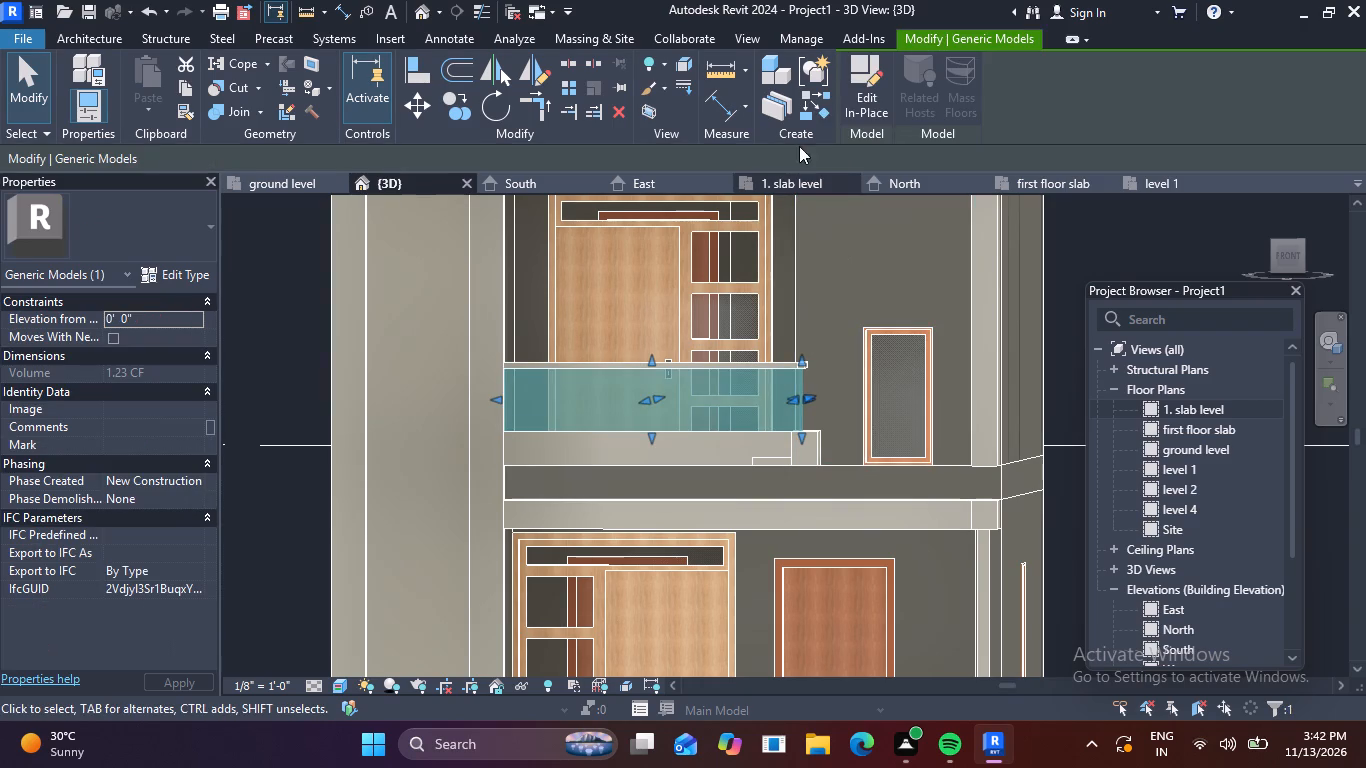
pyautogui.click(867, 105)
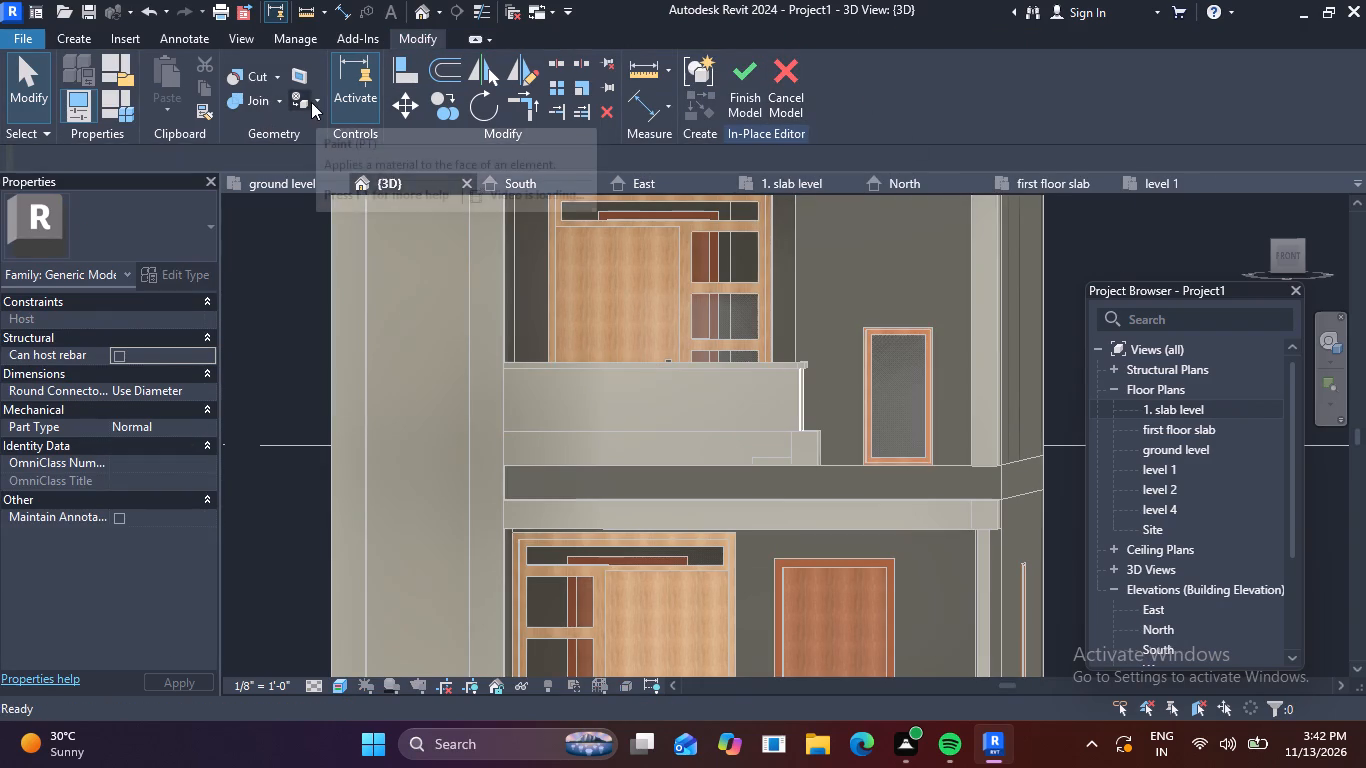
# Paint the front and side faces of the balcony railing panel with the Default Form material.
pyautogui.click(322, 99)
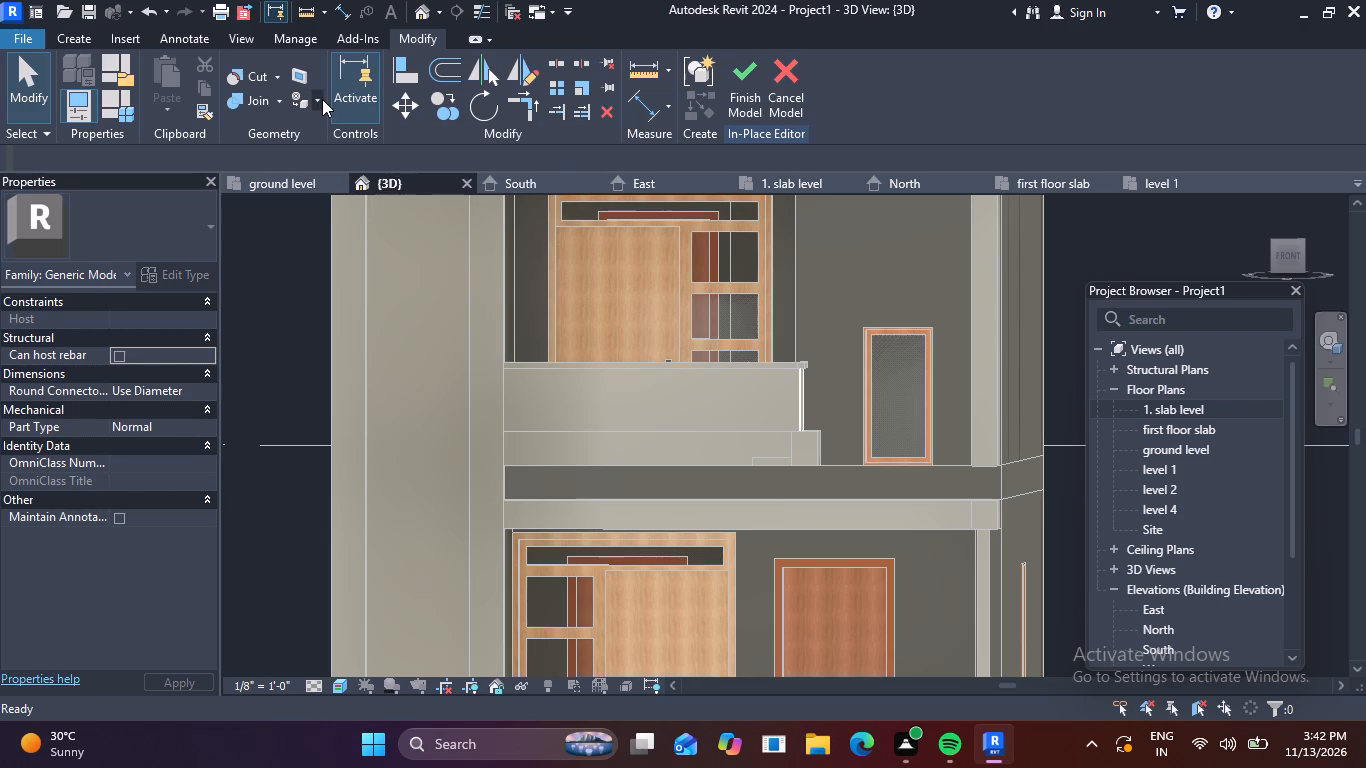
pyautogui.click(308, 122)
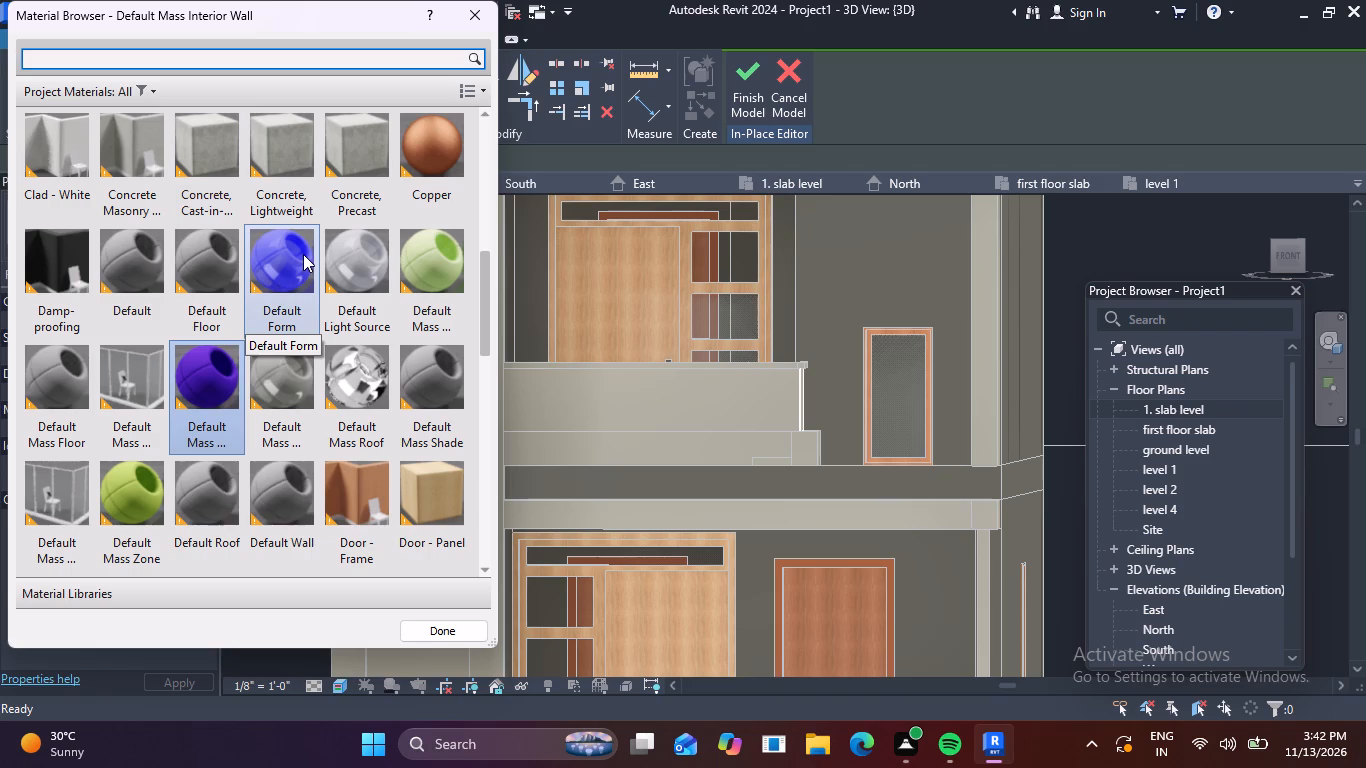
pyautogui.click(303, 254)
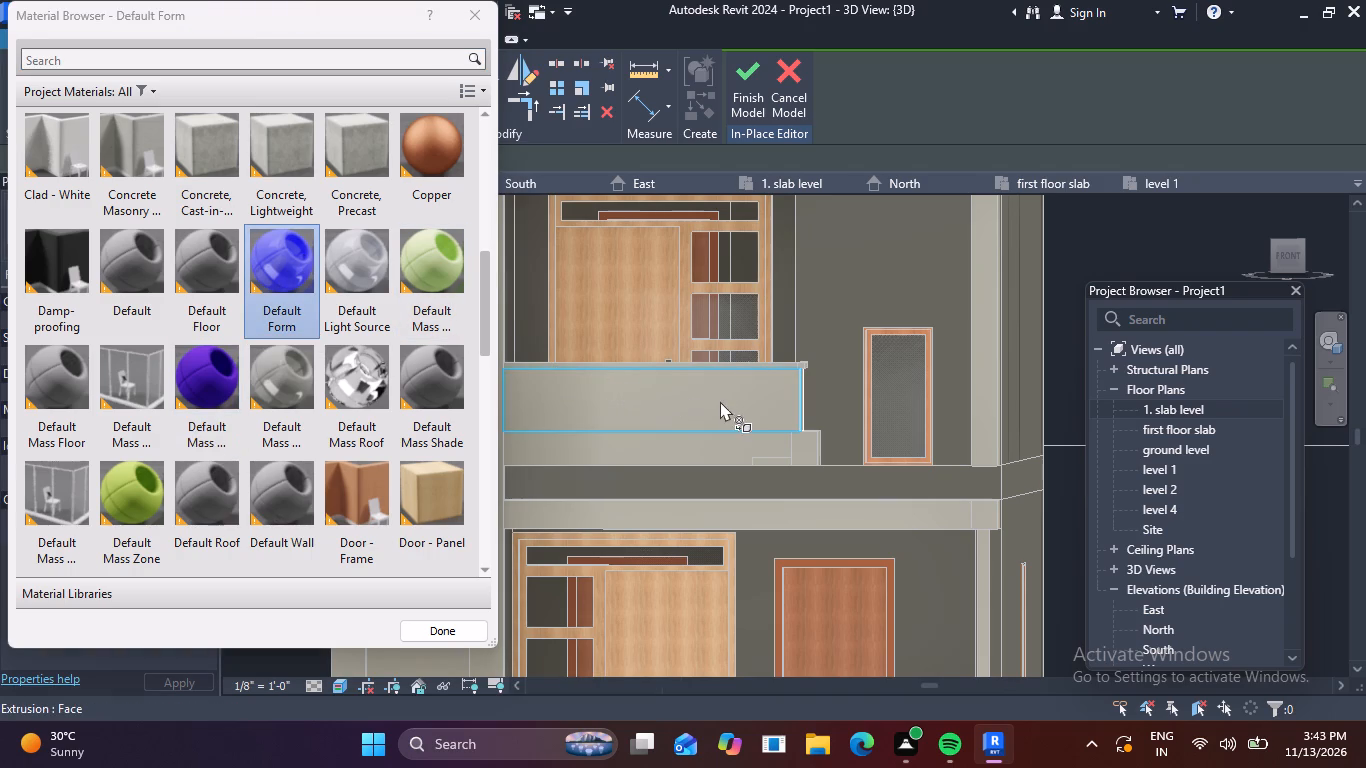
pyautogui.click(789, 394)
pyautogui.keyDown('shift'); pyautogui.moveTo(759, 402); pyautogui.dragTo(755, 402, button='middle'); pyautogui.keyUp('shift')
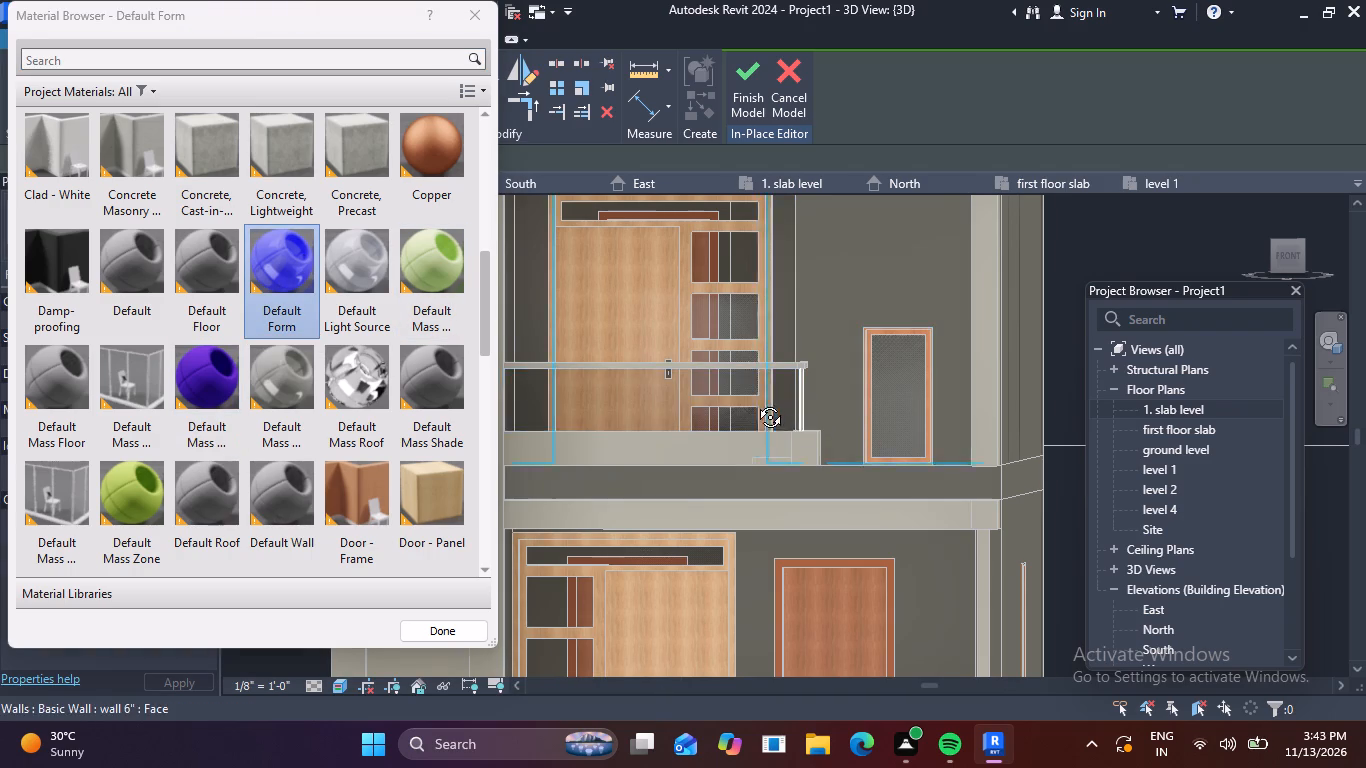
pyautogui.keyDown('shift'); pyautogui.moveTo(755, 402); pyautogui.dragTo(717, 411, button='middle'); pyautogui.keyUp('shift')
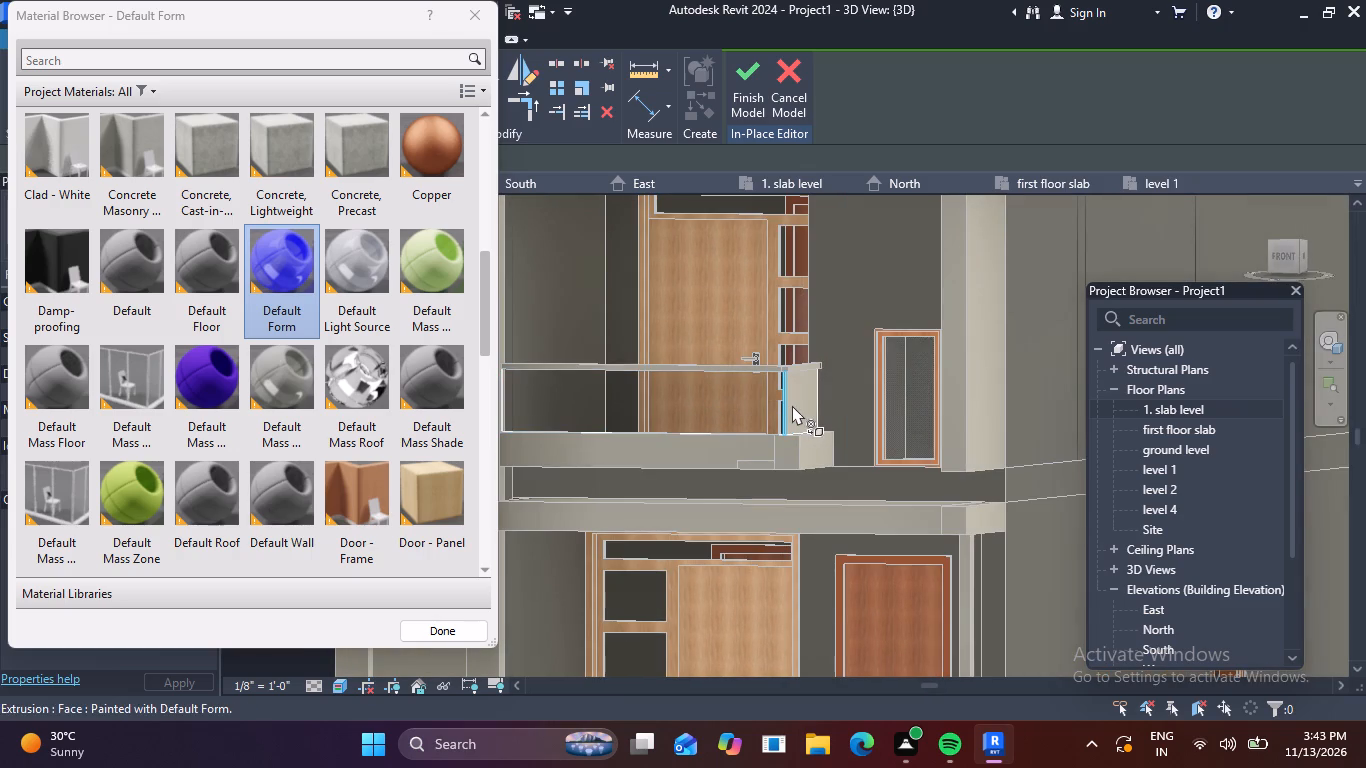
pyautogui.click(792, 405)
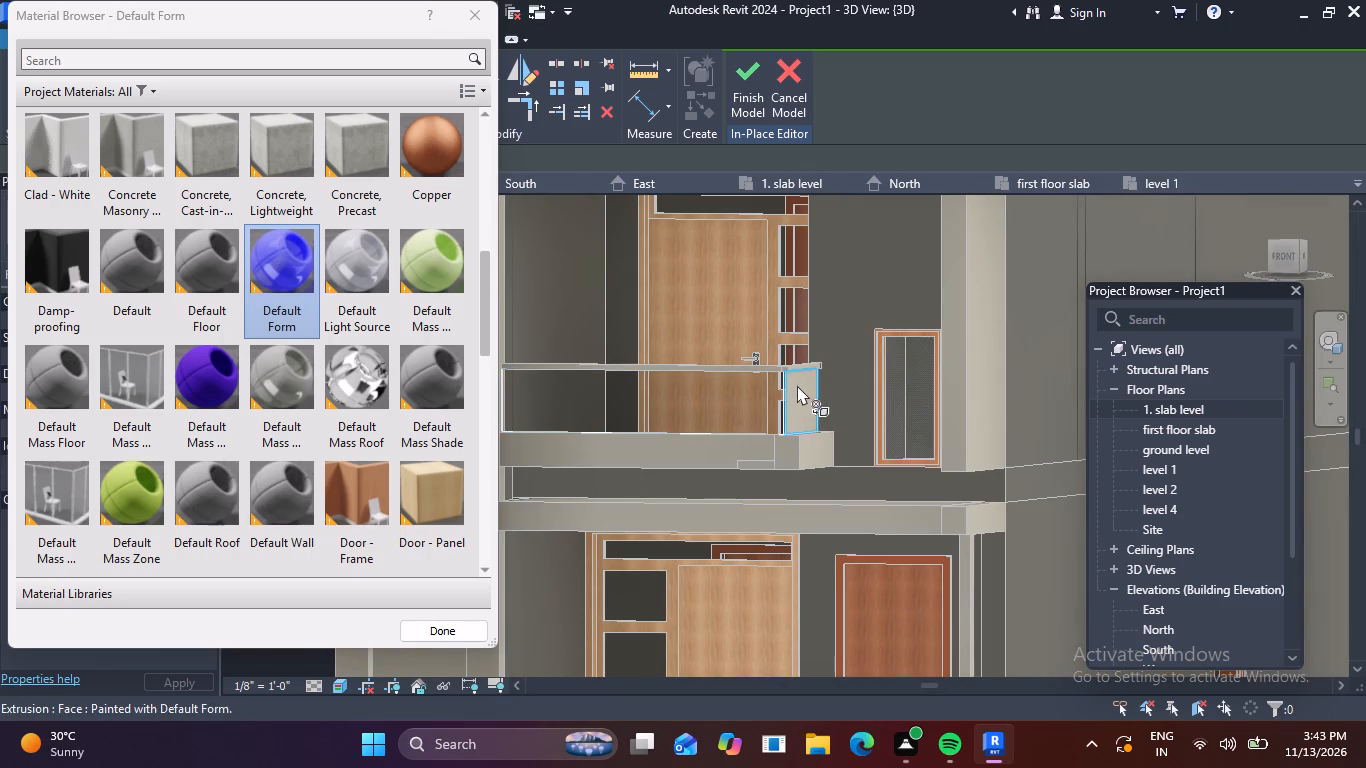
pyautogui.keyDown('shift'); pyautogui.moveTo(797, 385); pyautogui.dragTo(773, 390, button='middle'); pyautogui.keyUp('shift')
pyautogui.keyDown('shift'); pyautogui.scroll(1, 773, 390); pyautogui.keyUp('shift')
pyautogui.click(778, 390)
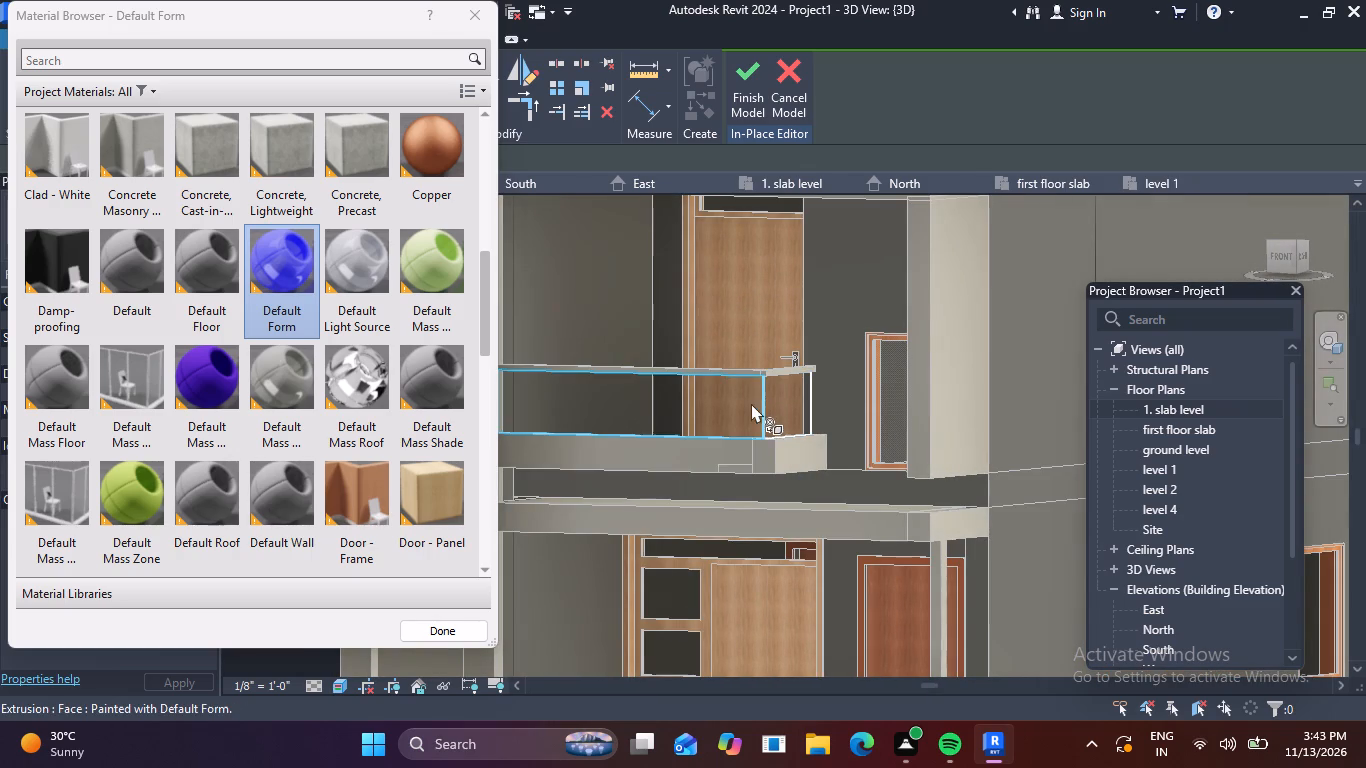
# Inspect the painted balcony railing panel up close and from several angles.
pyautogui.keyDown('shift'); pyautogui.moveTo(773, 393); pyautogui.dragTo(718, 407, button='middle'); pyautogui.keyUp('shift')
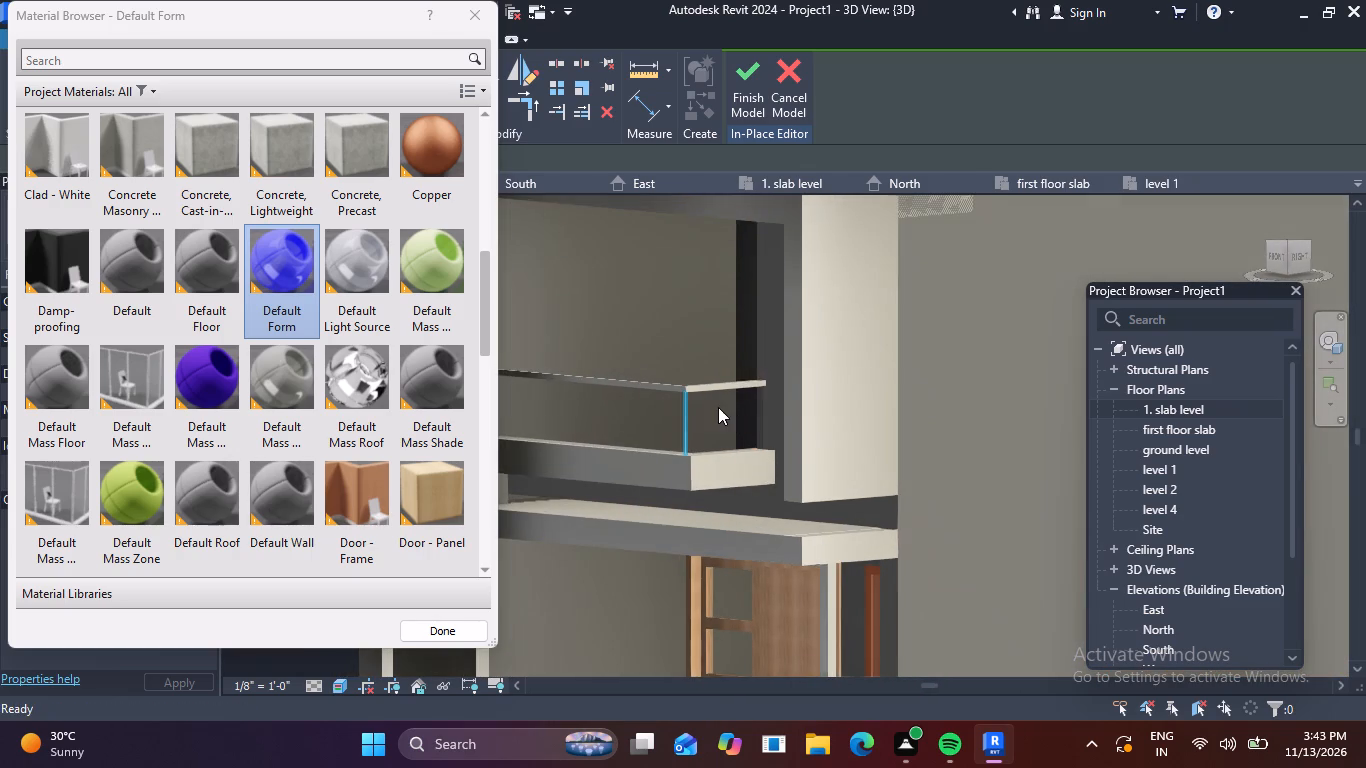
pyautogui.scroll(13, 678, 423)
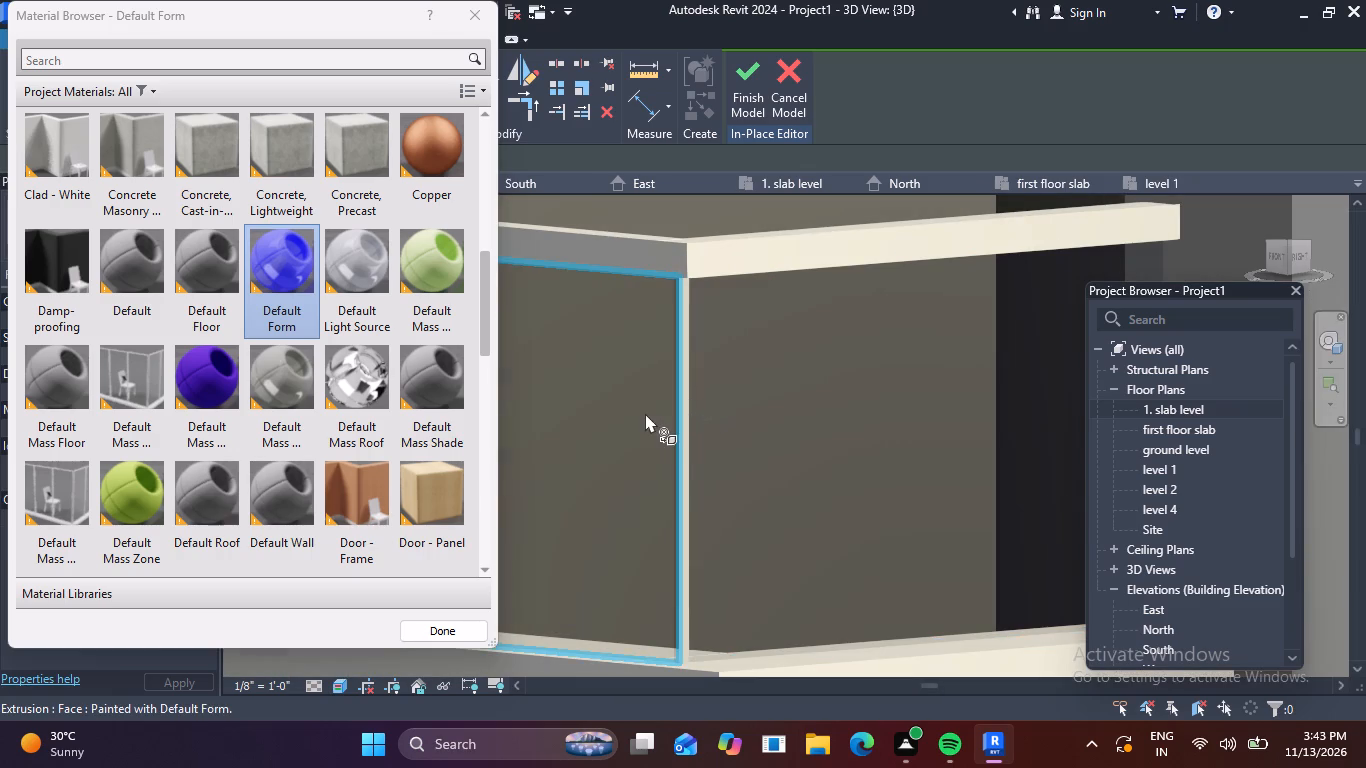
pyautogui.keyDown('shift'); pyautogui.moveTo(685, 414); pyautogui.dragTo(801, 427, button='middle'); pyautogui.keyUp('shift')
pyautogui.scroll(-5, 797, 376)
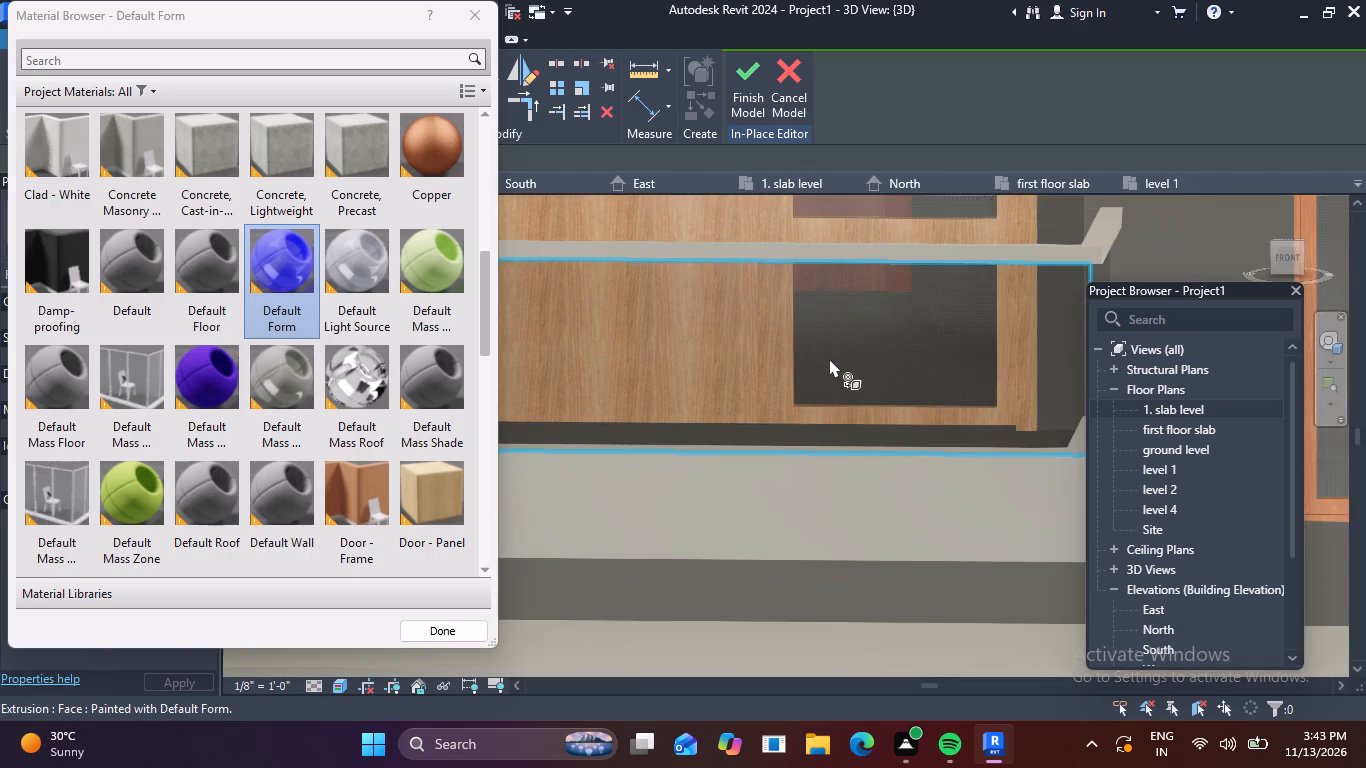
pyautogui.scroll(-3, 840, 348)
pyautogui.moveTo(842, 346); pyautogui.dragTo(668, 346, button='middle')
pyautogui.keyDown('shift'); pyautogui.moveTo(756, 344); pyautogui.dragTo(732, 372, button='middle'); pyautogui.keyUp('shift')
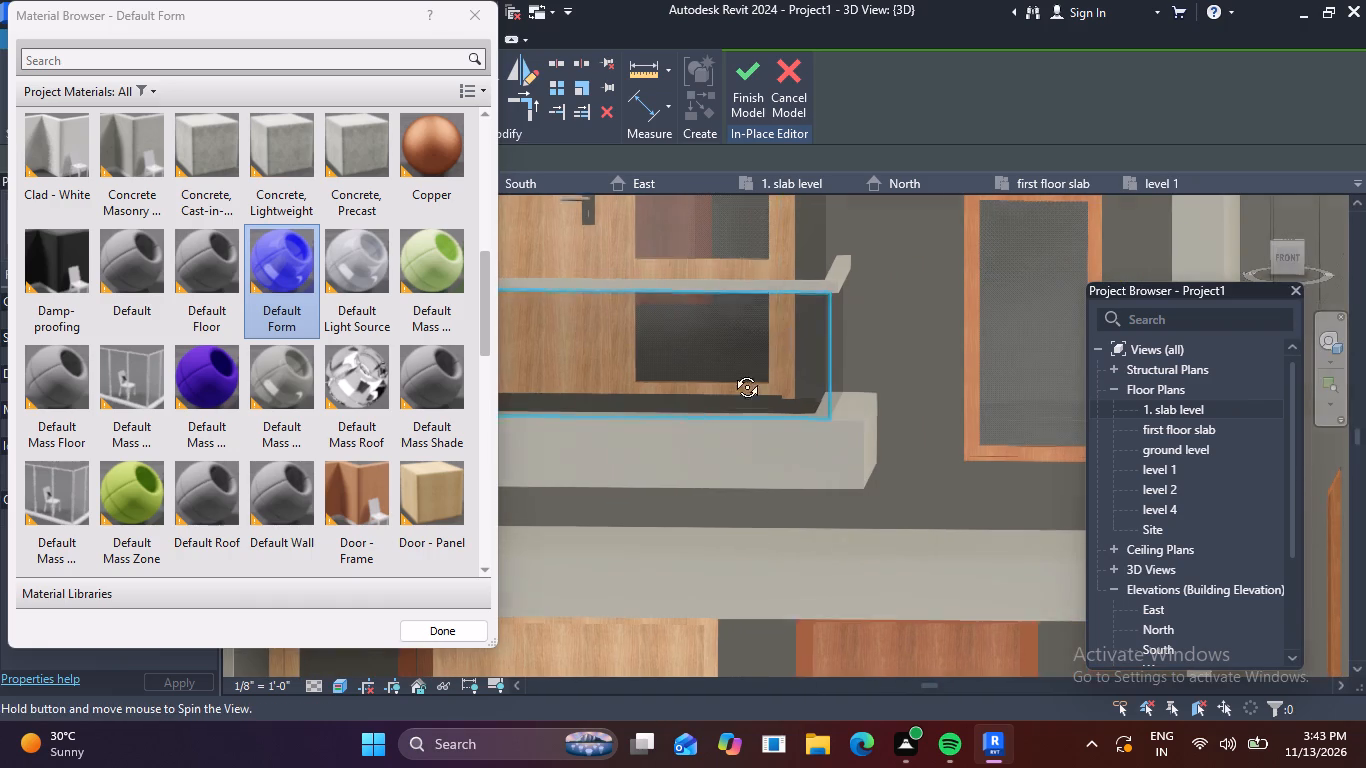
pyautogui.keyDown('shift'); pyautogui.moveTo(732, 372); pyautogui.dragTo(580, 436, button='middle'); pyautogui.keyUp('shift')
pyautogui.scroll(-3, 519, 392)
pyautogui.moveTo(610, 373); pyautogui.dragTo(709, 351, button='middle')
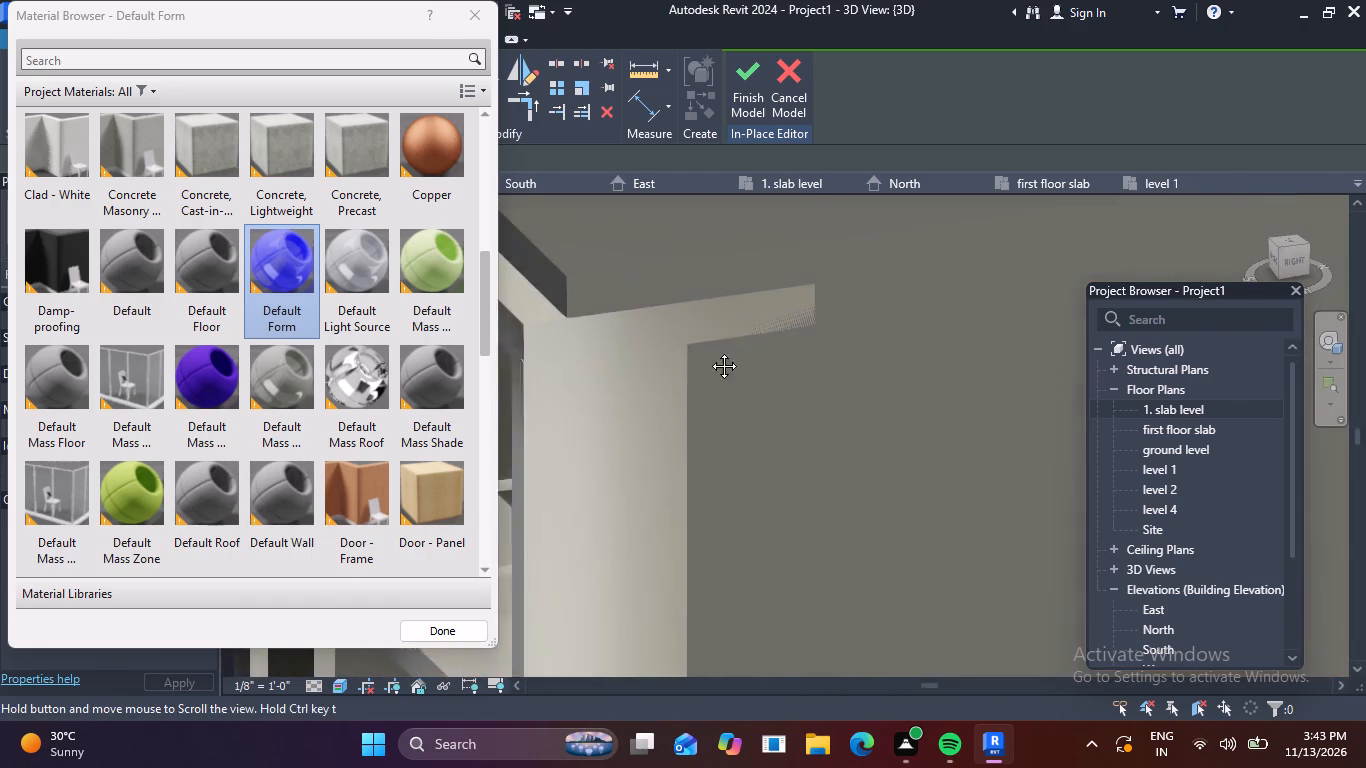
pyautogui.moveTo(709, 351); pyautogui.dragTo(940, 323, button='middle')
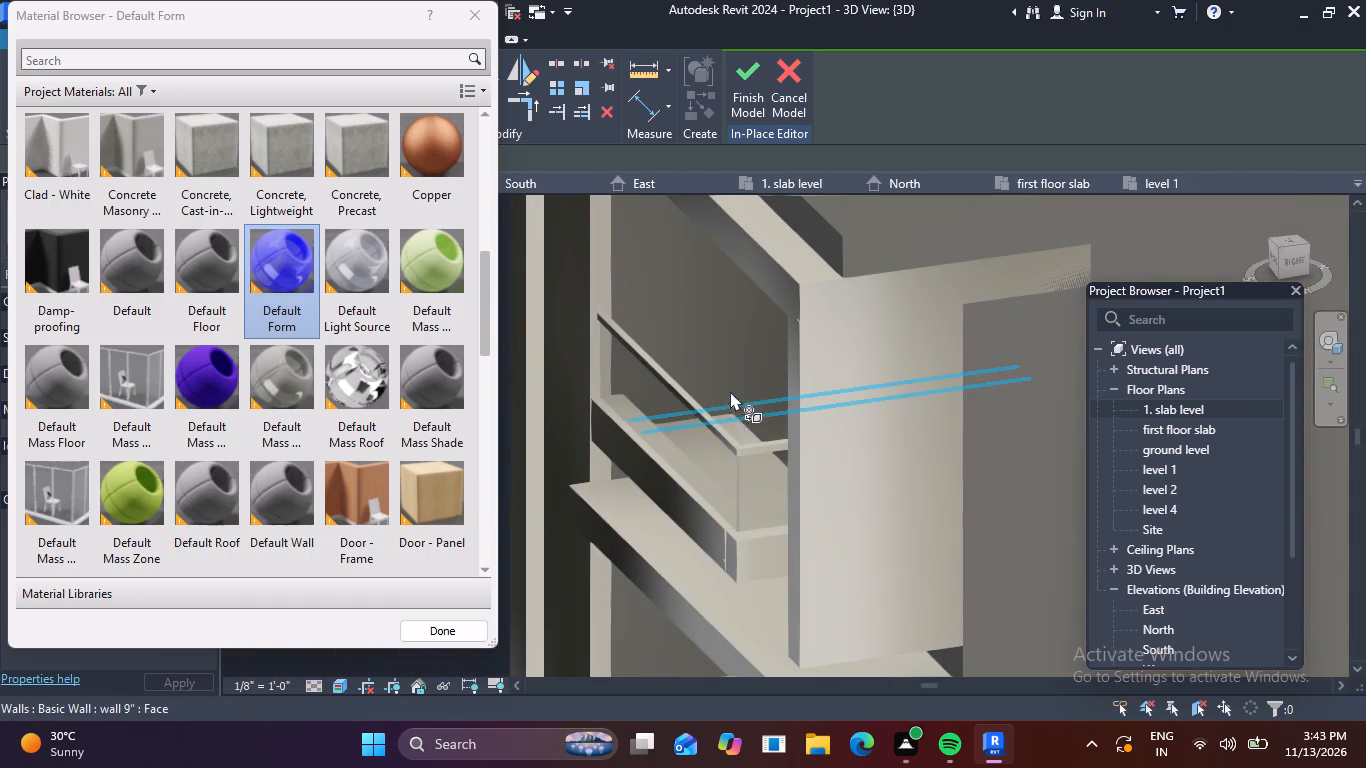
pyautogui.scroll(-4, 609, 405)
pyautogui.keyDown('shift'); pyautogui.moveTo(556, 423); pyautogui.dragTo(752, 377, button='middle'); pyautogui.keyUp('shift')
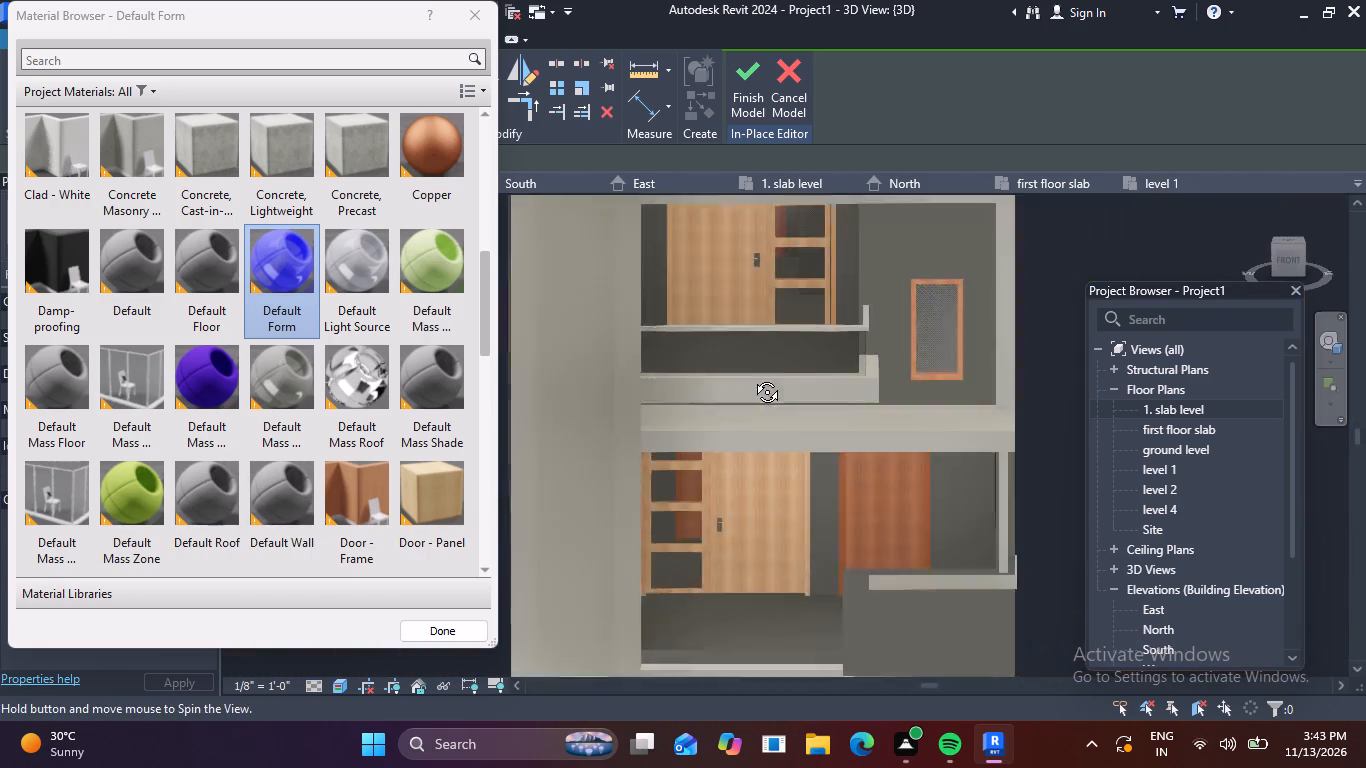
pyautogui.keyDown('shift'); pyautogui.moveTo(752, 377); pyautogui.dragTo(758, 317, button='middle'); pyautogui.keyUp('shift')
# Finish the in-place model of the balcony railing panel.
pyautogui.click(744, 91)
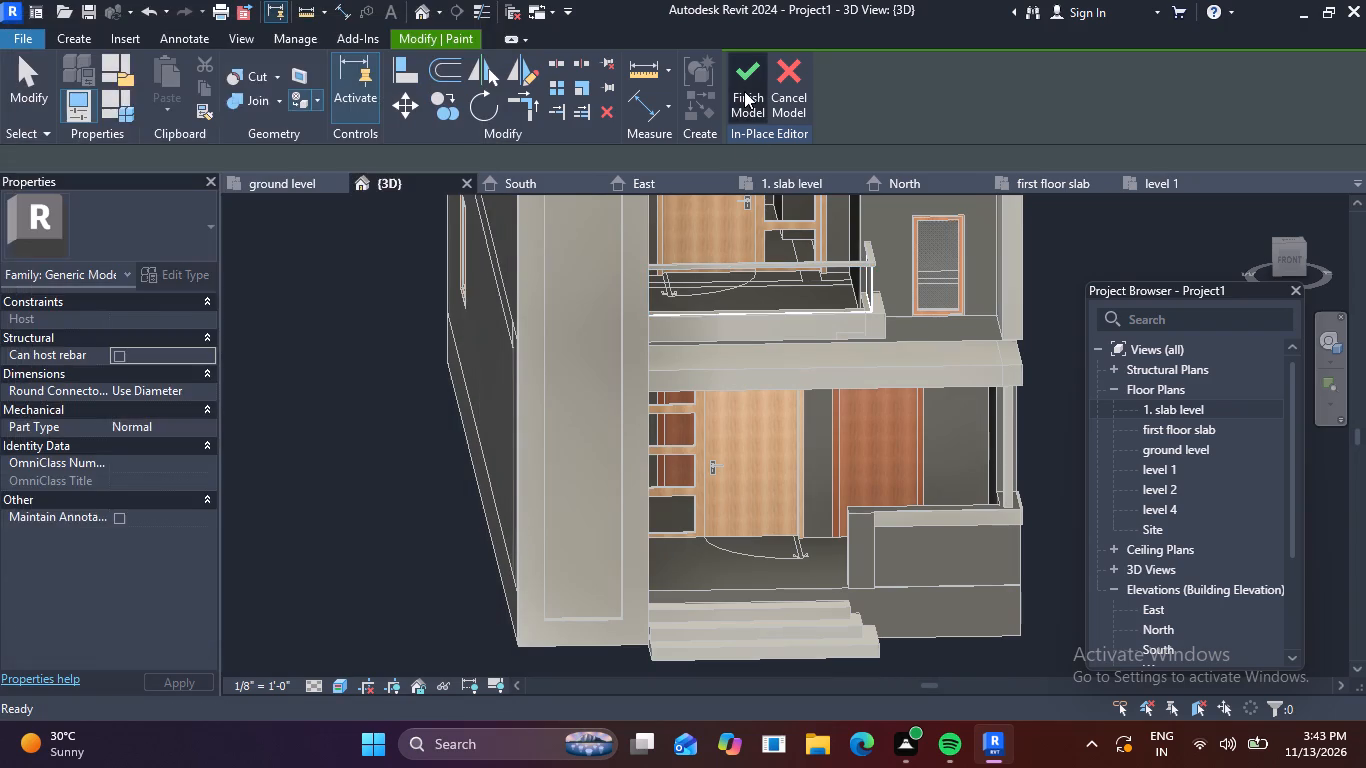
# Raise the bottom edges of the balcony railing panel's side and front panes slightly, leaving a gap above the parapet.
pyautogui.scroll(-3, 814, 342)
pyautogui.moveTo(723, 389); pyautogui.dragTo(586, 591, button='middle')
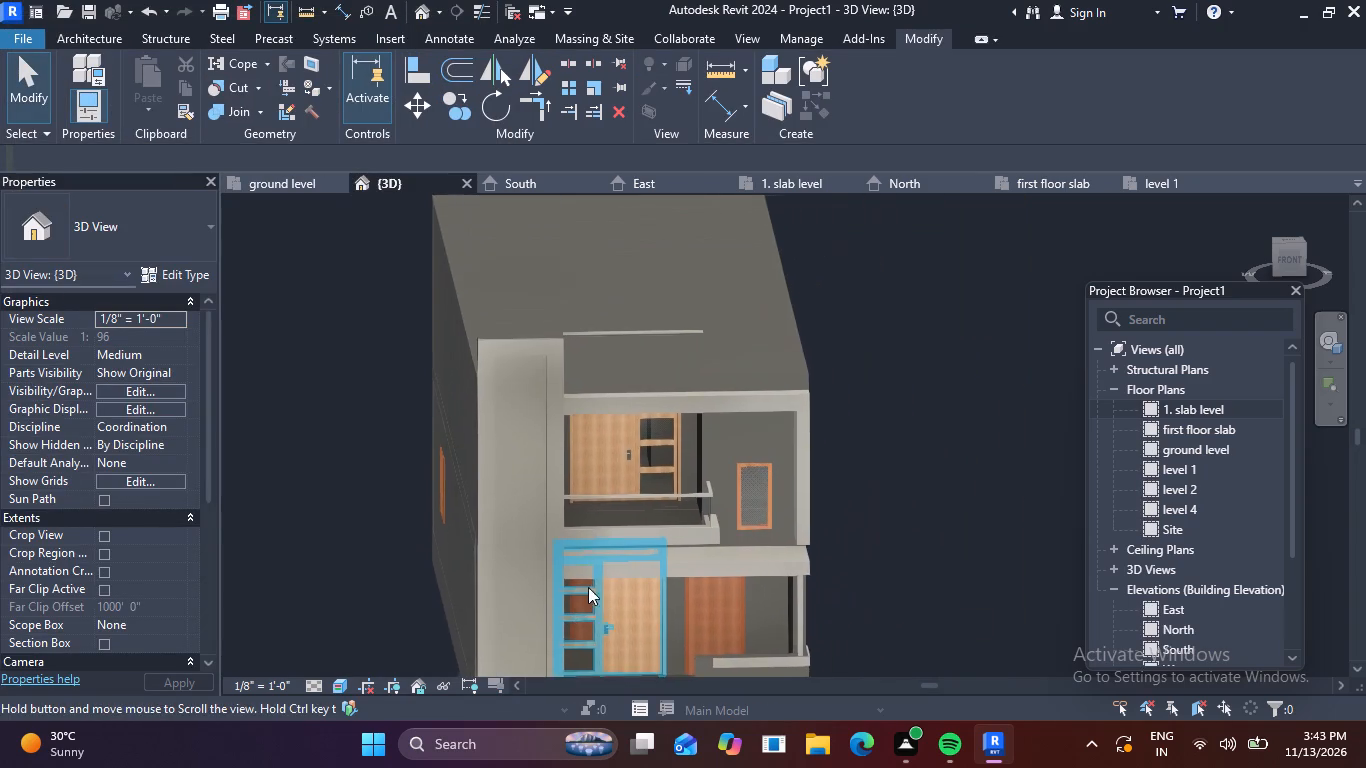
pyautogui.keyDown('shift'); pyautogui.moveTo(738, 547); pyautogui.dragTo(721, 428, button='middle'); pyautogui.keyUp('shift')
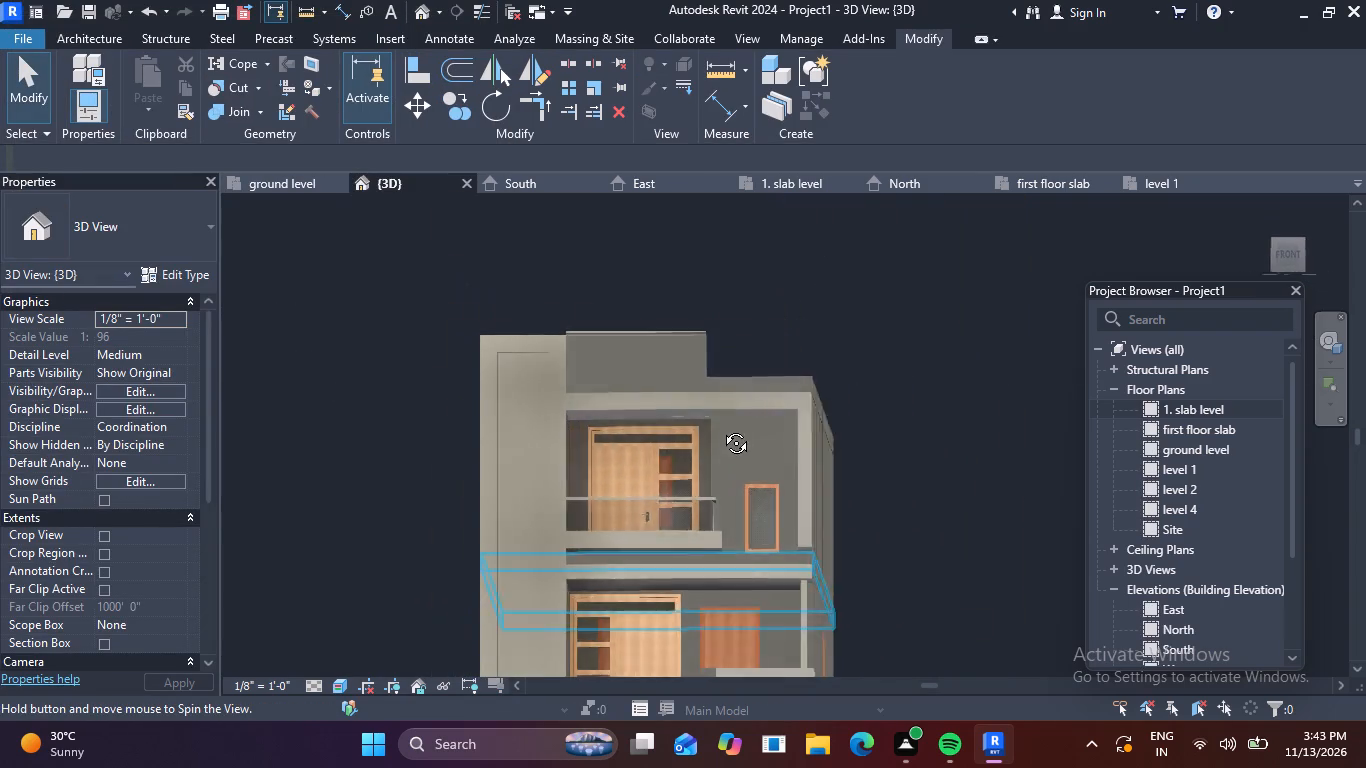
pyautogui.keyDown('shift'); pyautogui.moveTo(721, 428); pyautogui.dragTo(687, 456, button='middle'); pyautogui.keyUp('shift')
pyautogui.scroll(1, 634, 527)
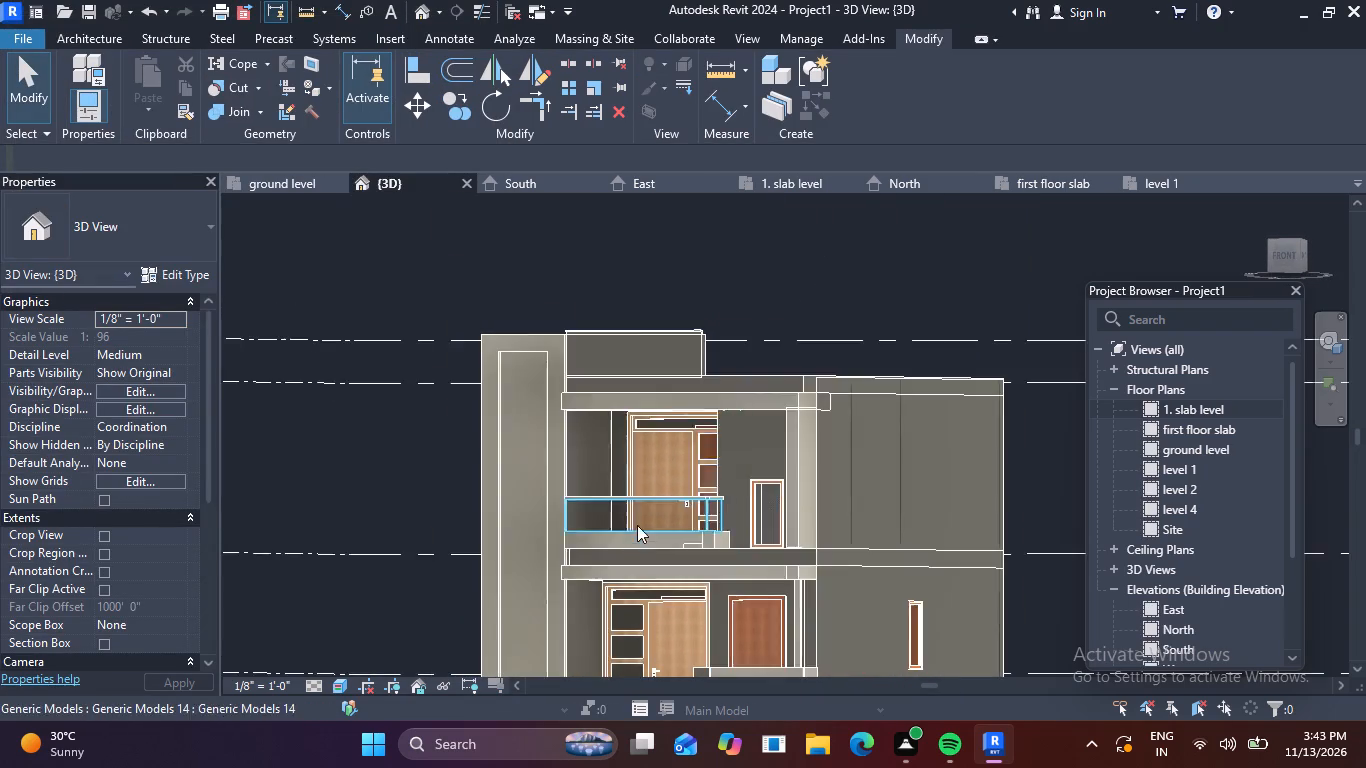
pyautogui.scroll(5, 637, 525)
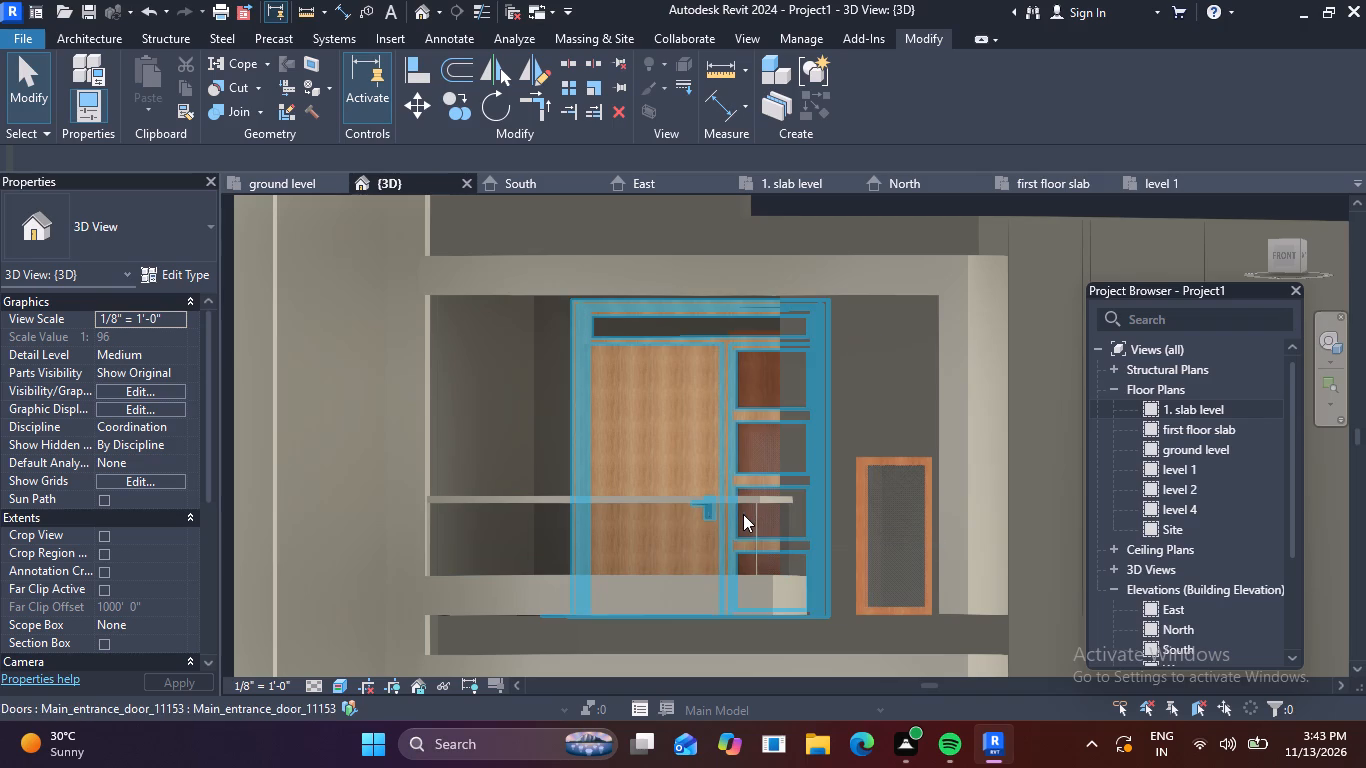
pyautogui.scroll(3, 714, 528)
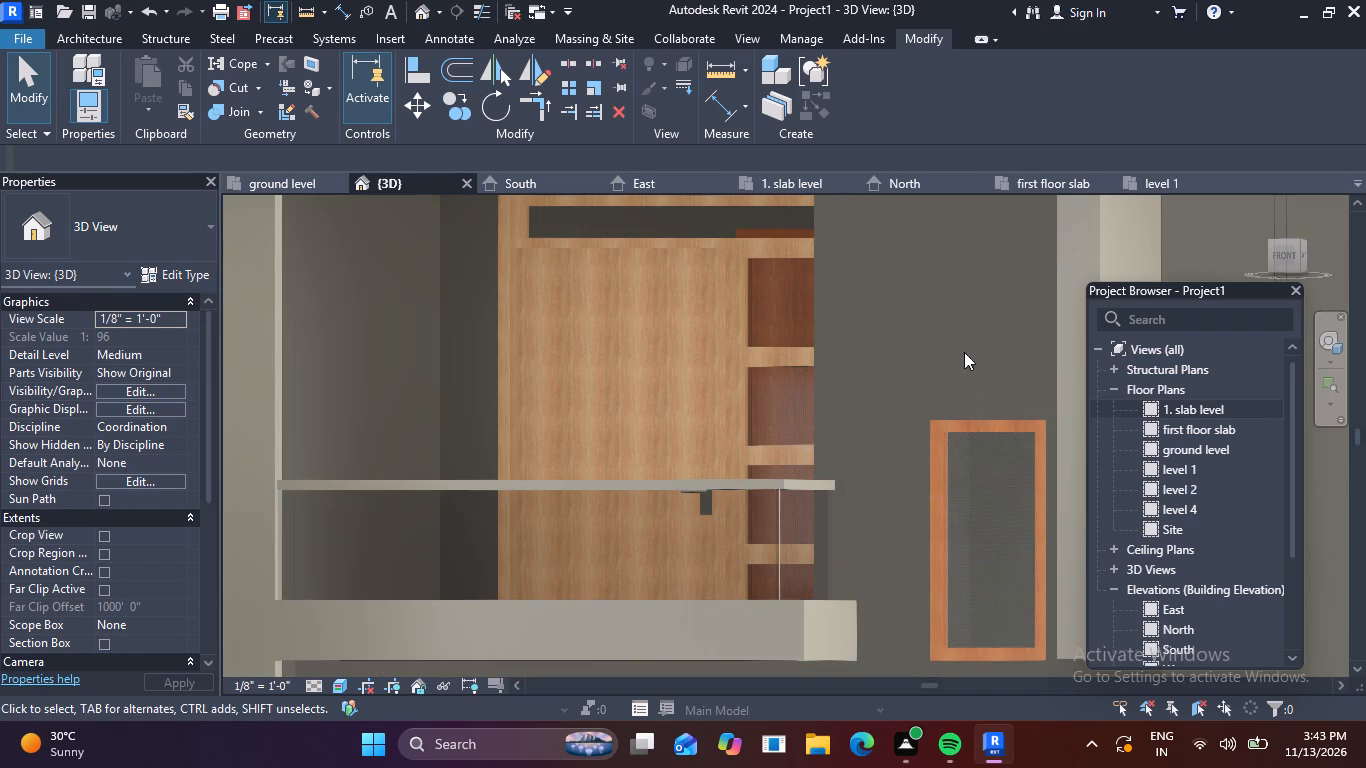
pyautogui.click(700, 549)
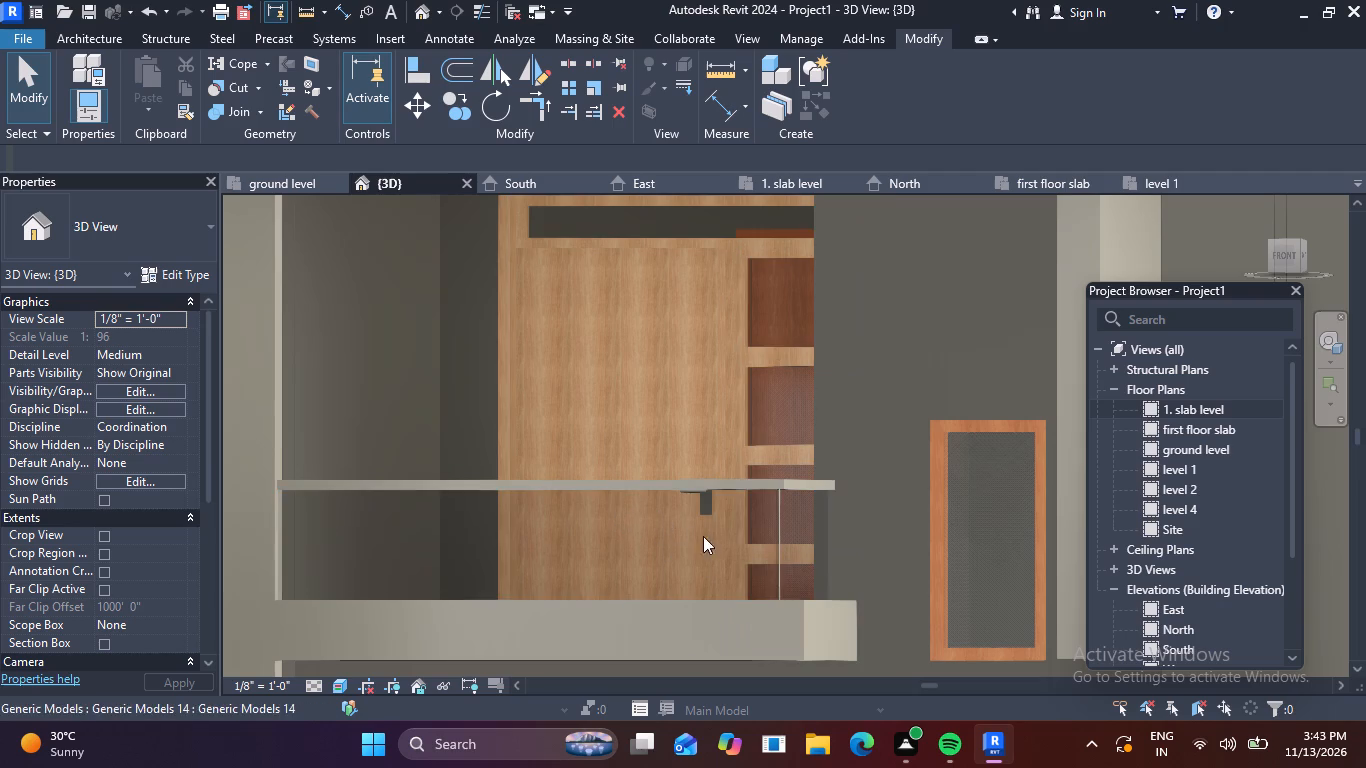
pyautogui.click(783, 536)
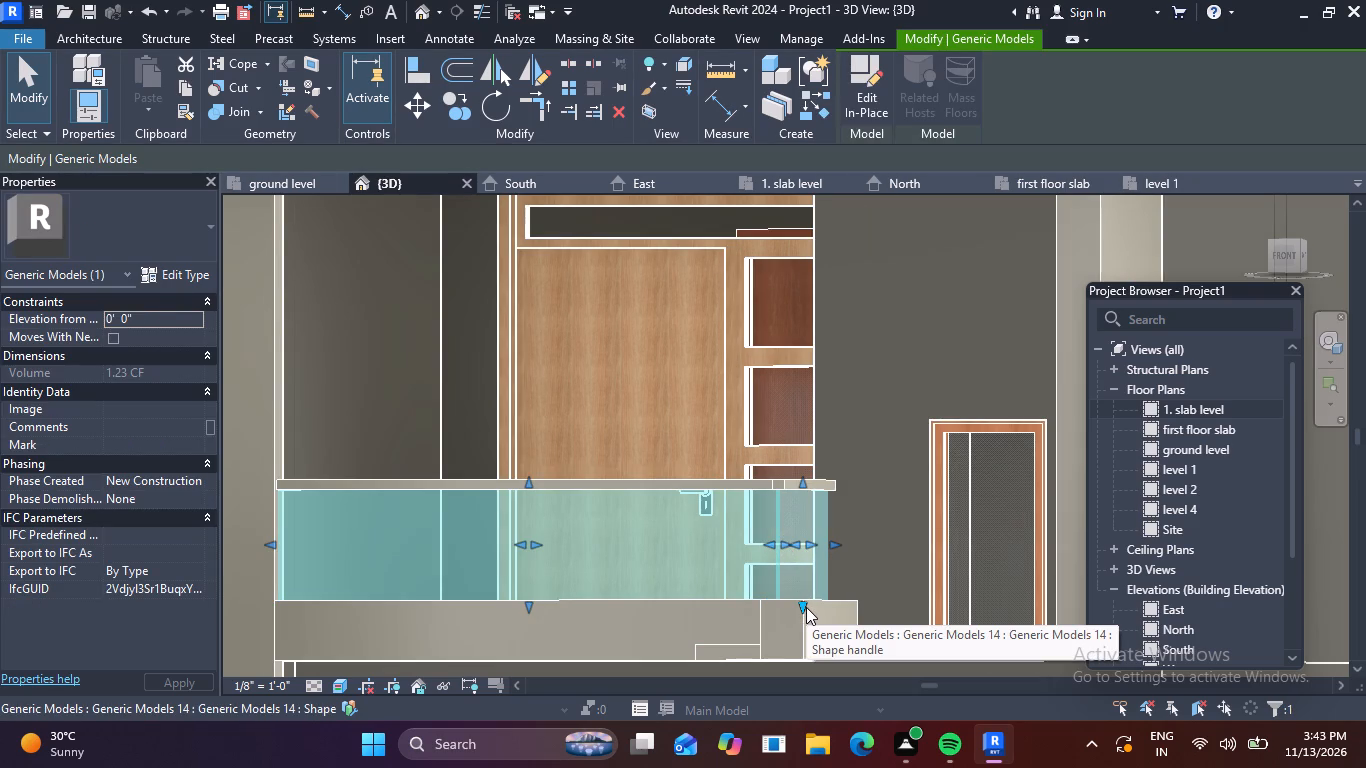
pyautogui.scroll(4, 806, 611)
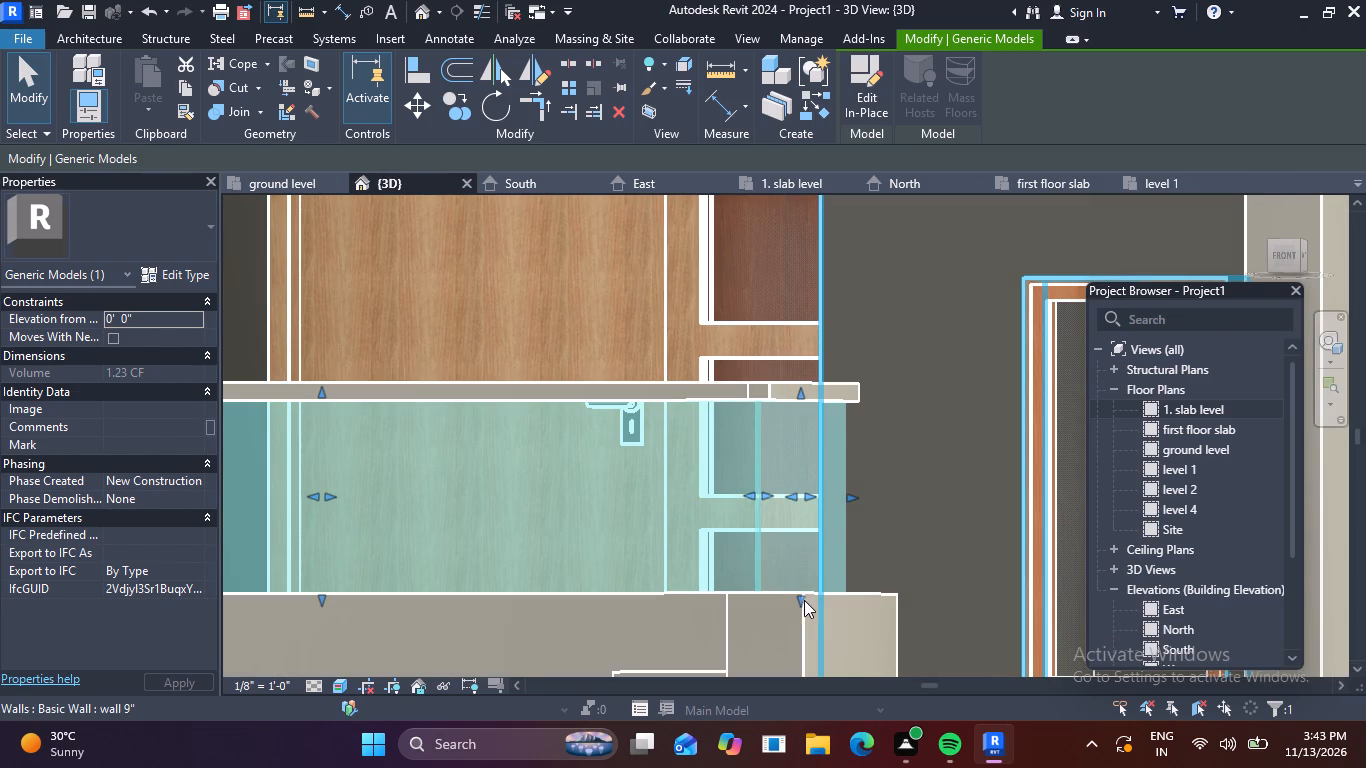
pyautogui.moveTo(801, 598); pyautogui.dragTo(803, 577)
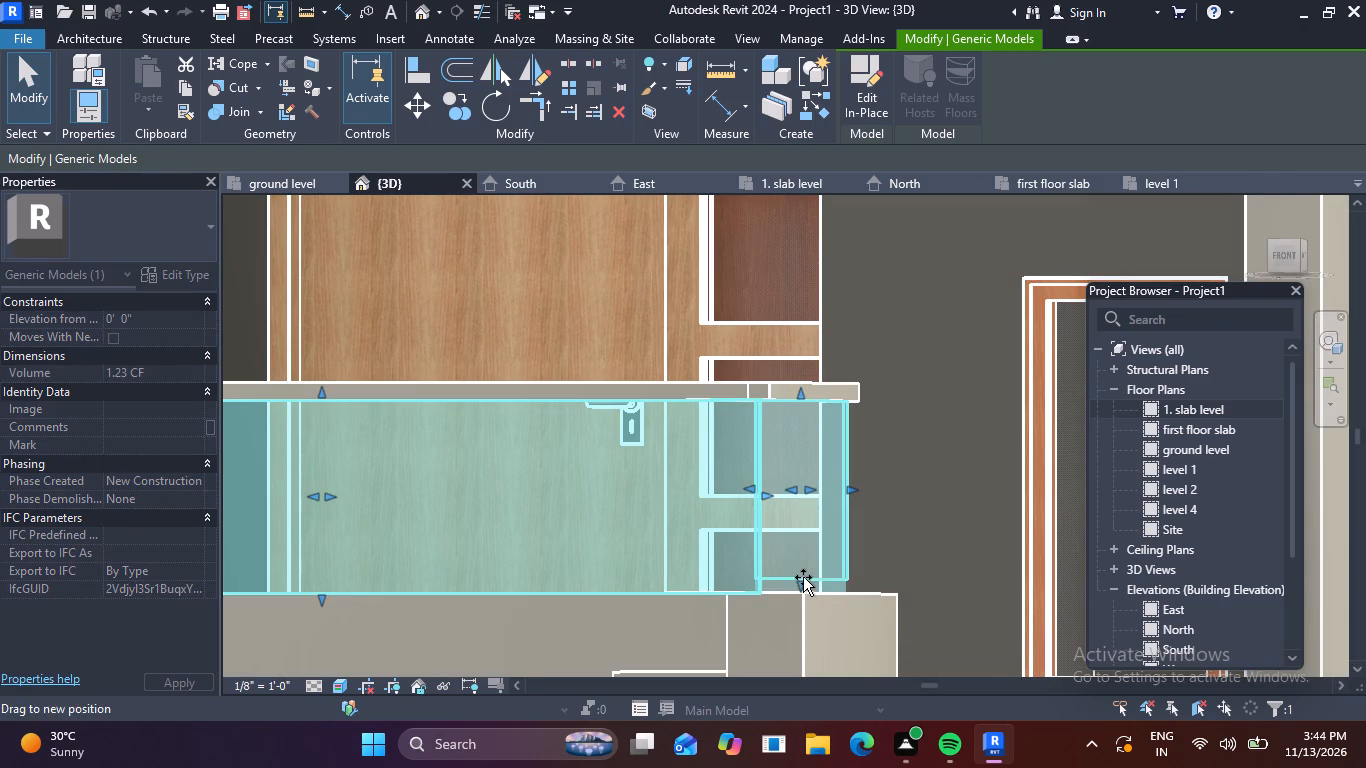
pyautogui.moveTo(803, 577); pyautogui.dragTo(806, 580)
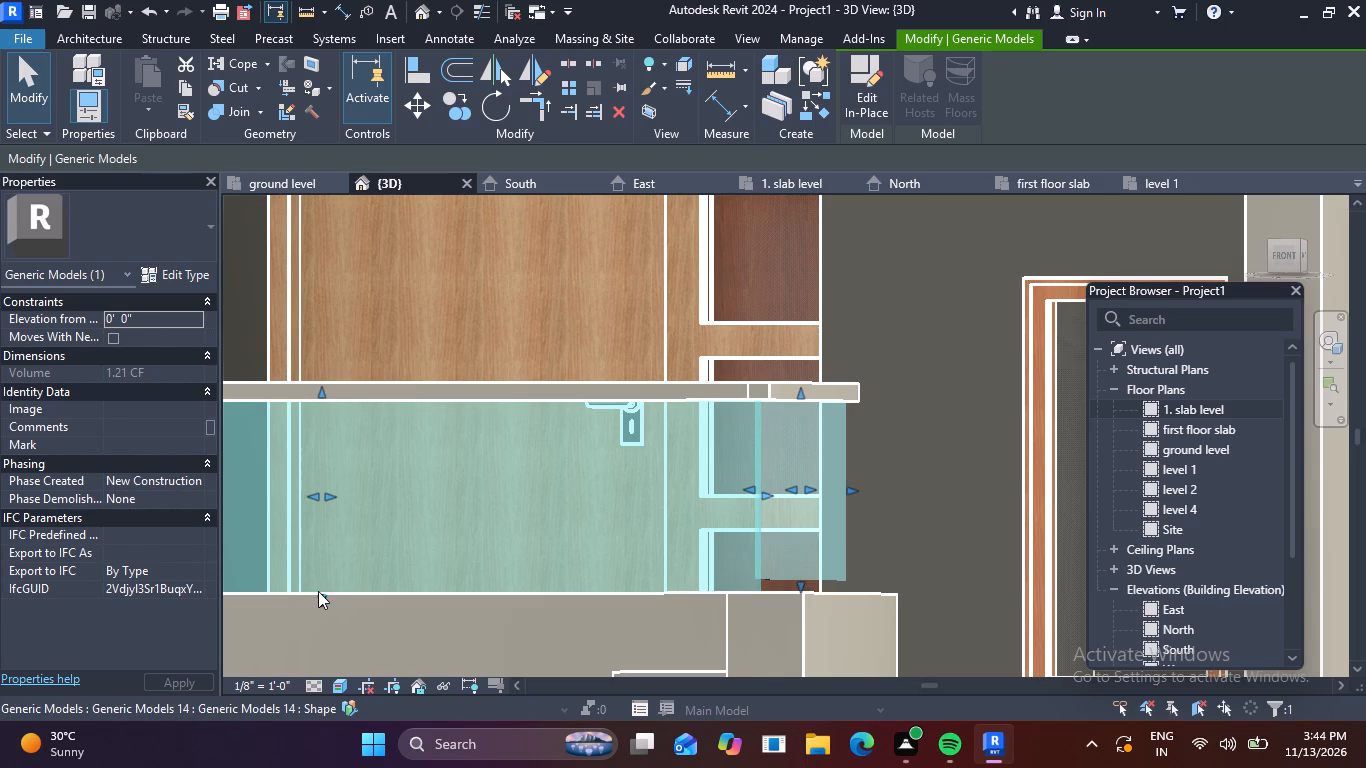
pyautogui.moveTo(322, 599); pyautogui.dragTo(320, 577)
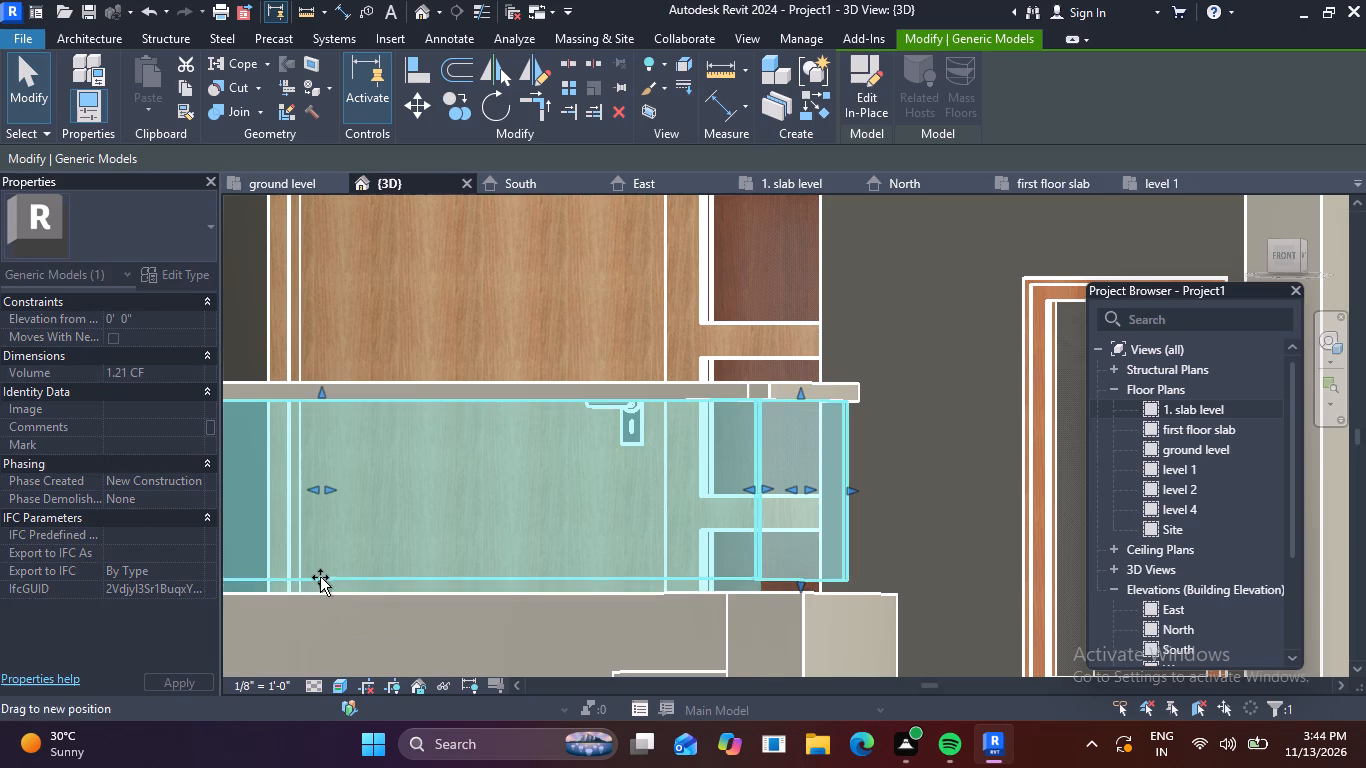
pyautogui.moveTo(320, 577); pyautogui.dragTo(324, 580)
pyautogui.press('Escape')
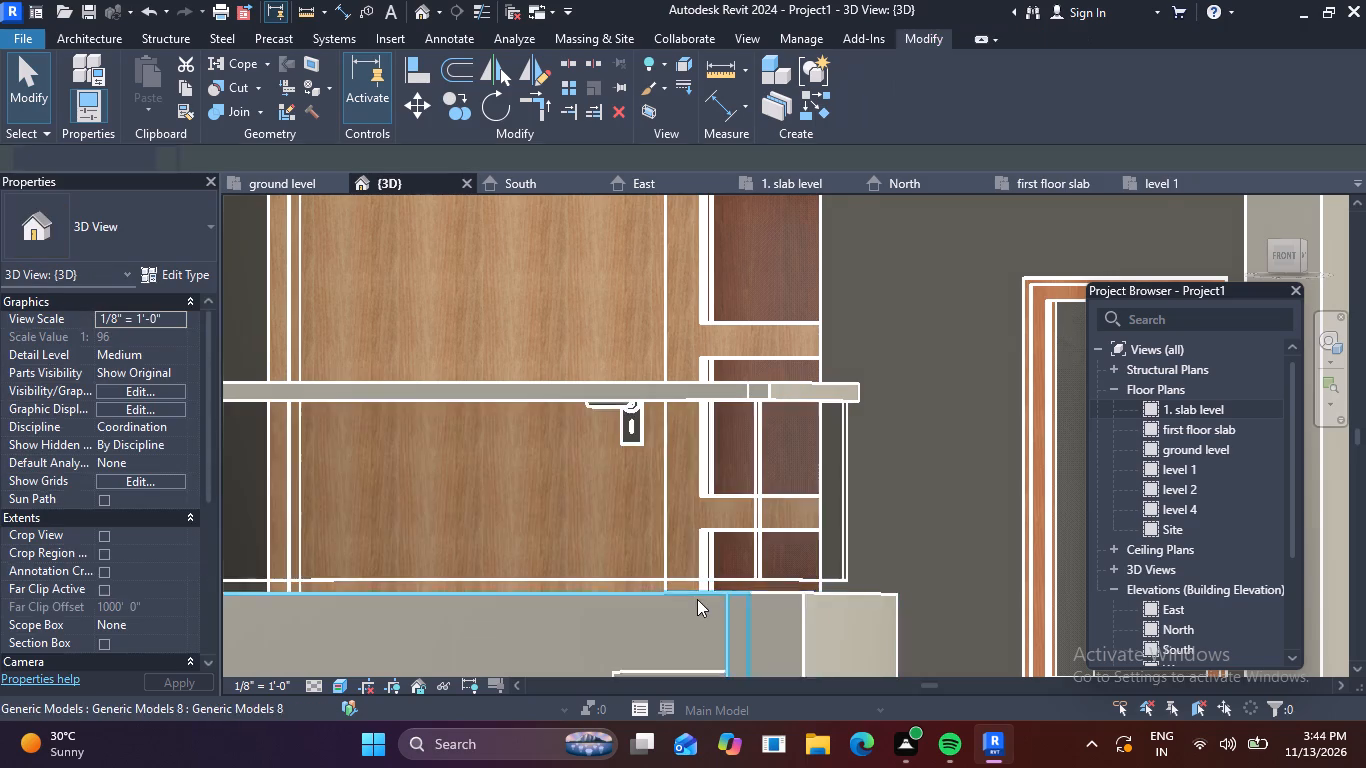
# Pull back the front pane's end at the outer corner of the balcony railing, leaving a narrow gap to the side pane.
pyautogui.scroll(-4, 697, 599)
pyautogui.moveTo(853, 613); pyautogui.dragTo(974, 576, button='middle')
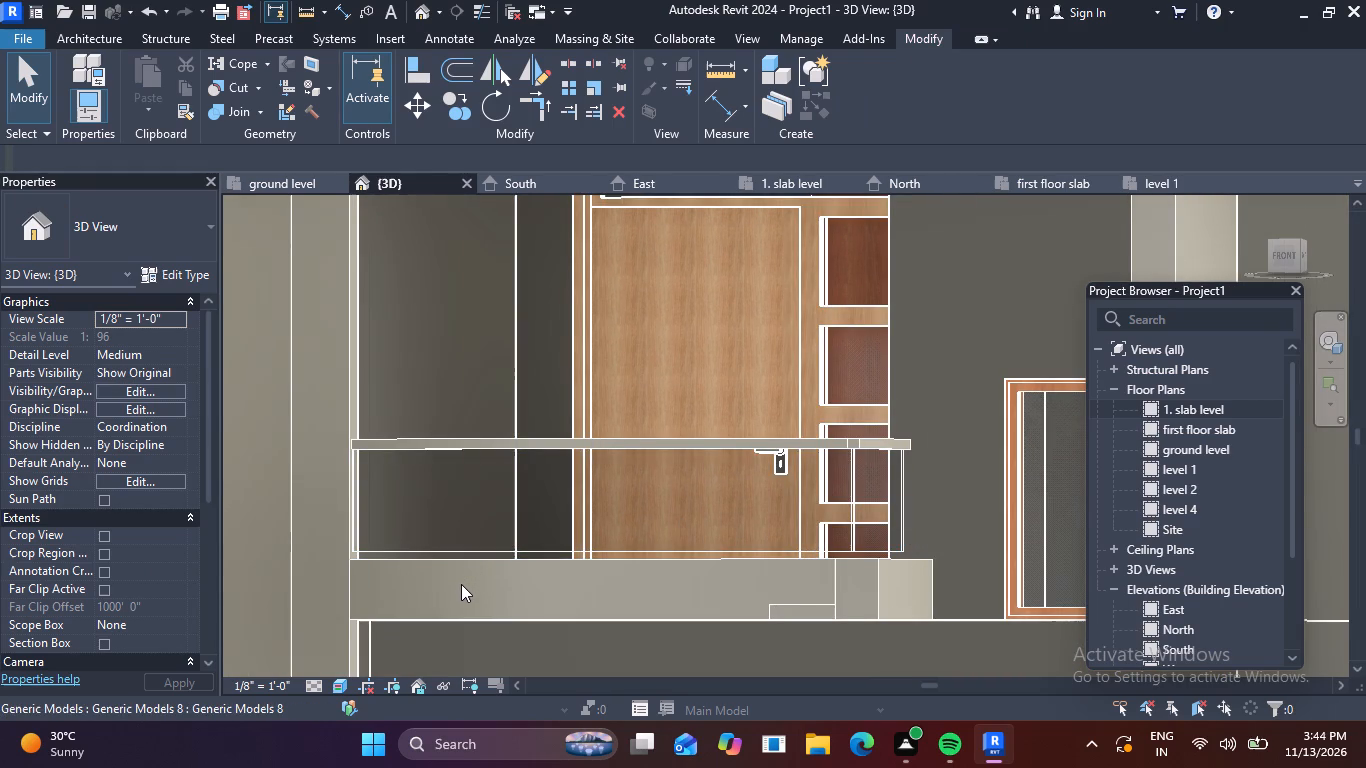
pyautogui.scroll(6, 822, 491)
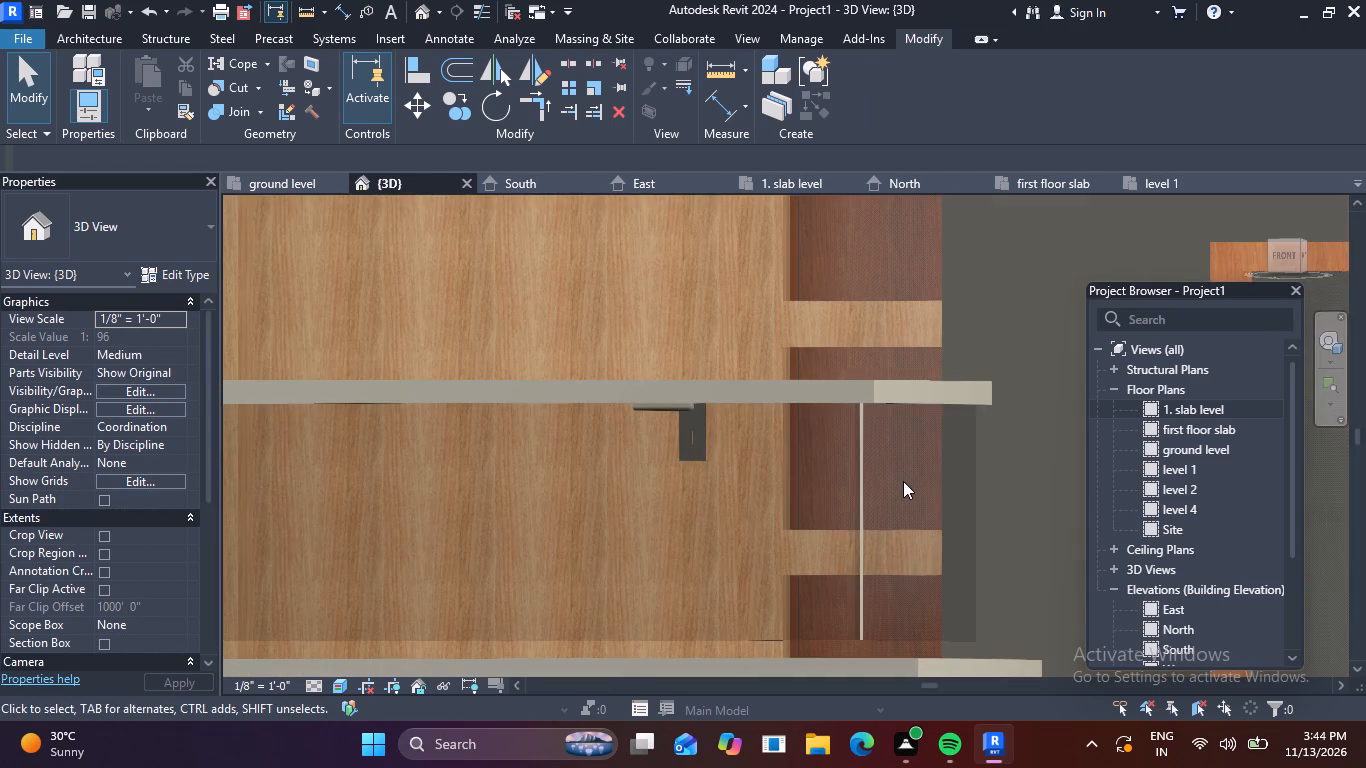
pyautogui.scroll(3, 897, 486)
pyautogui.click(778, 514)
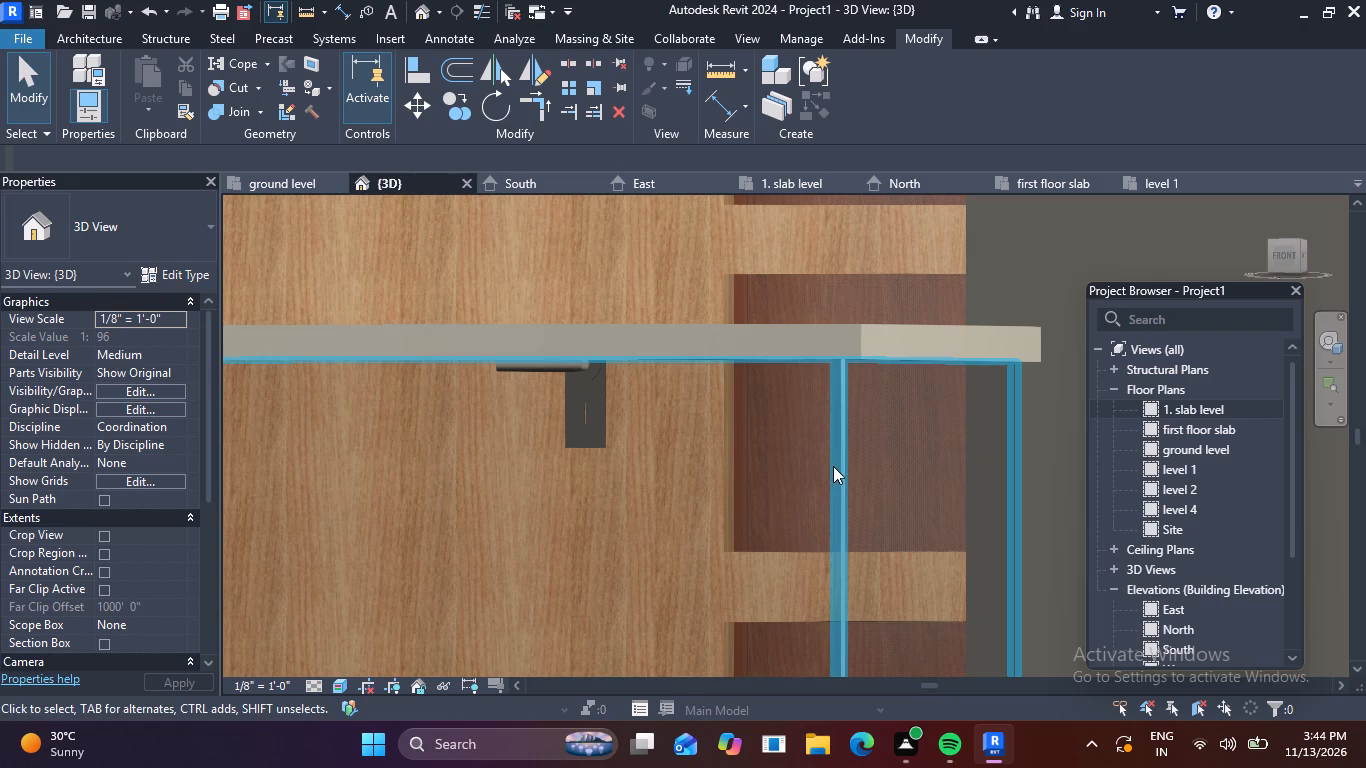
pyautogui.click(836, 466)
pyautogui.scroll(-5, 827, 531)
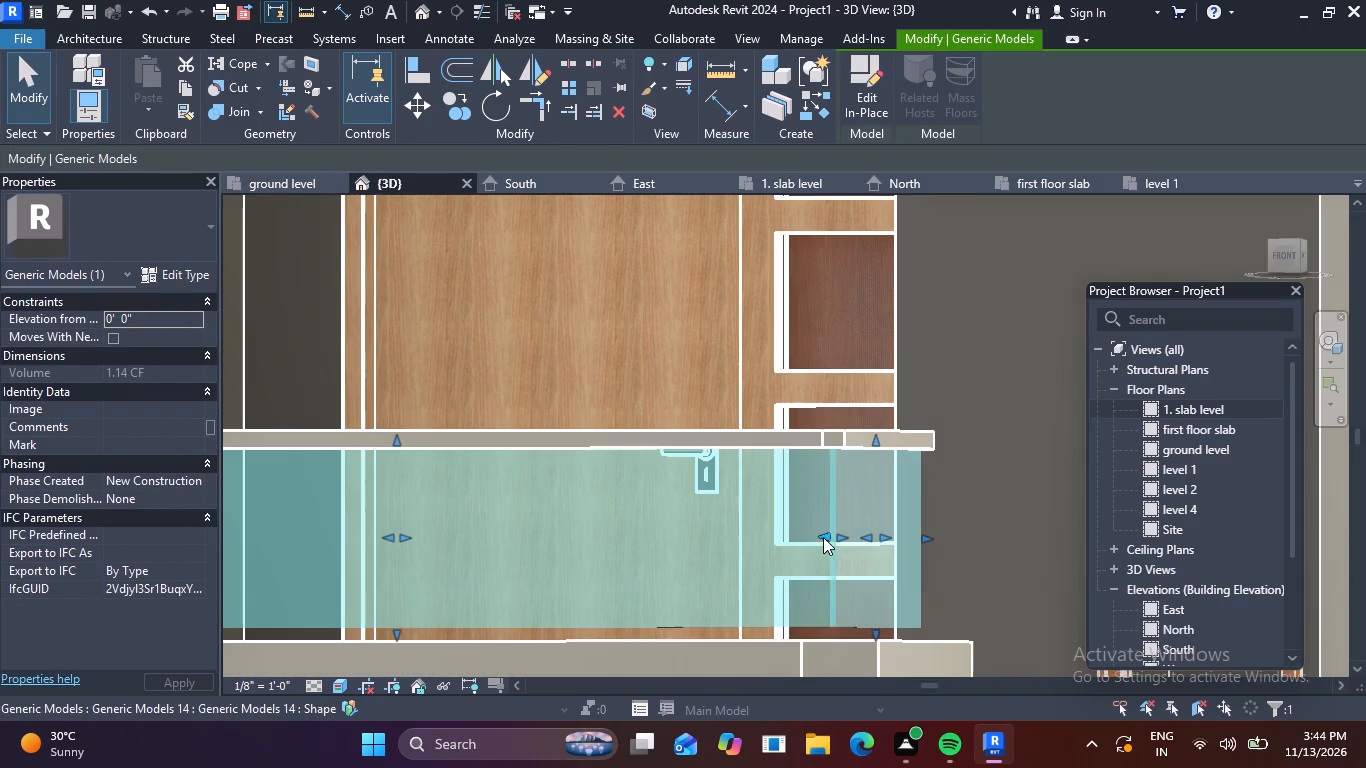
pyautogui.moveTo(823, 536); pyautogui.dragTo(839, 540)
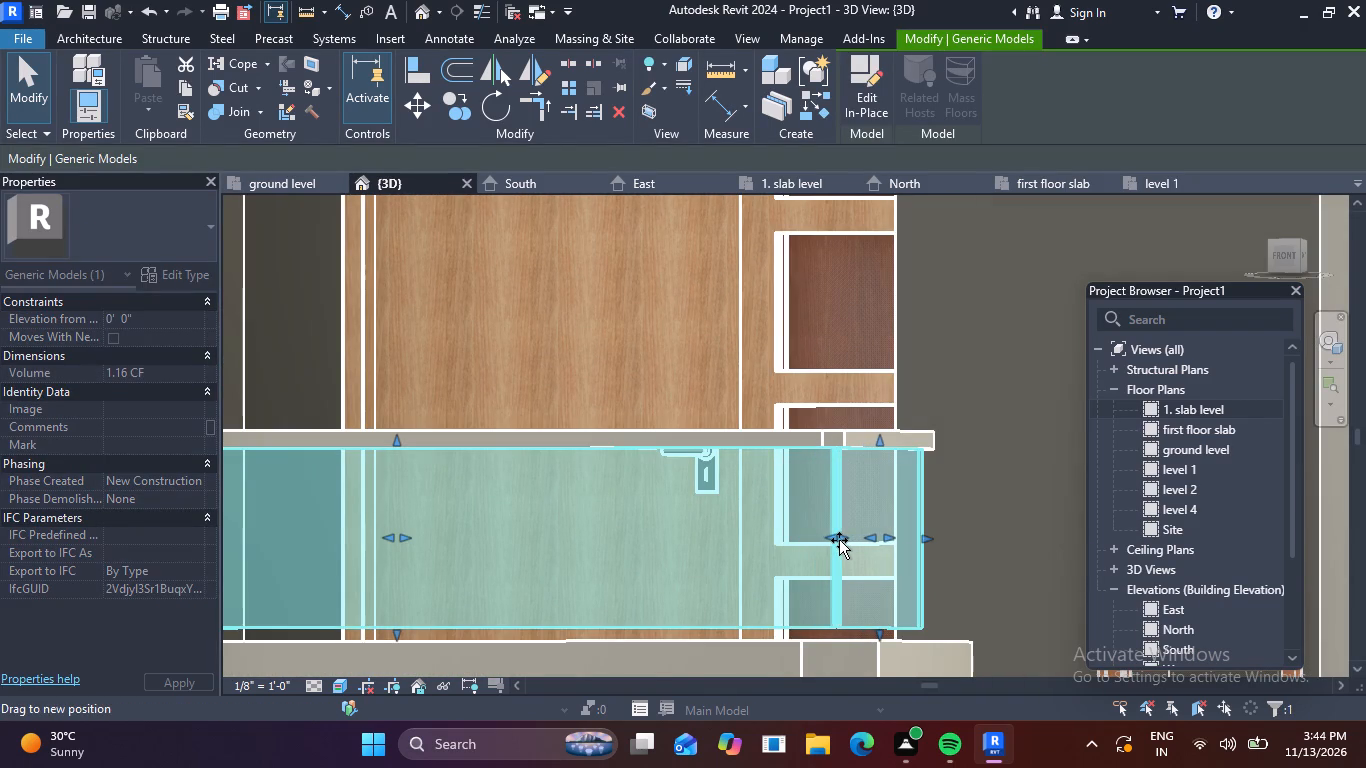
pyautogui.moveTo(839, 540); pyautogui.dragTo(846, 539)
pyautogui.scroll(6, 834, 533)
pyautogui.moveTo(839, 545); pyautogui.dragTo(824, 545)
pyautogui.scroll(-3, 737, 551)
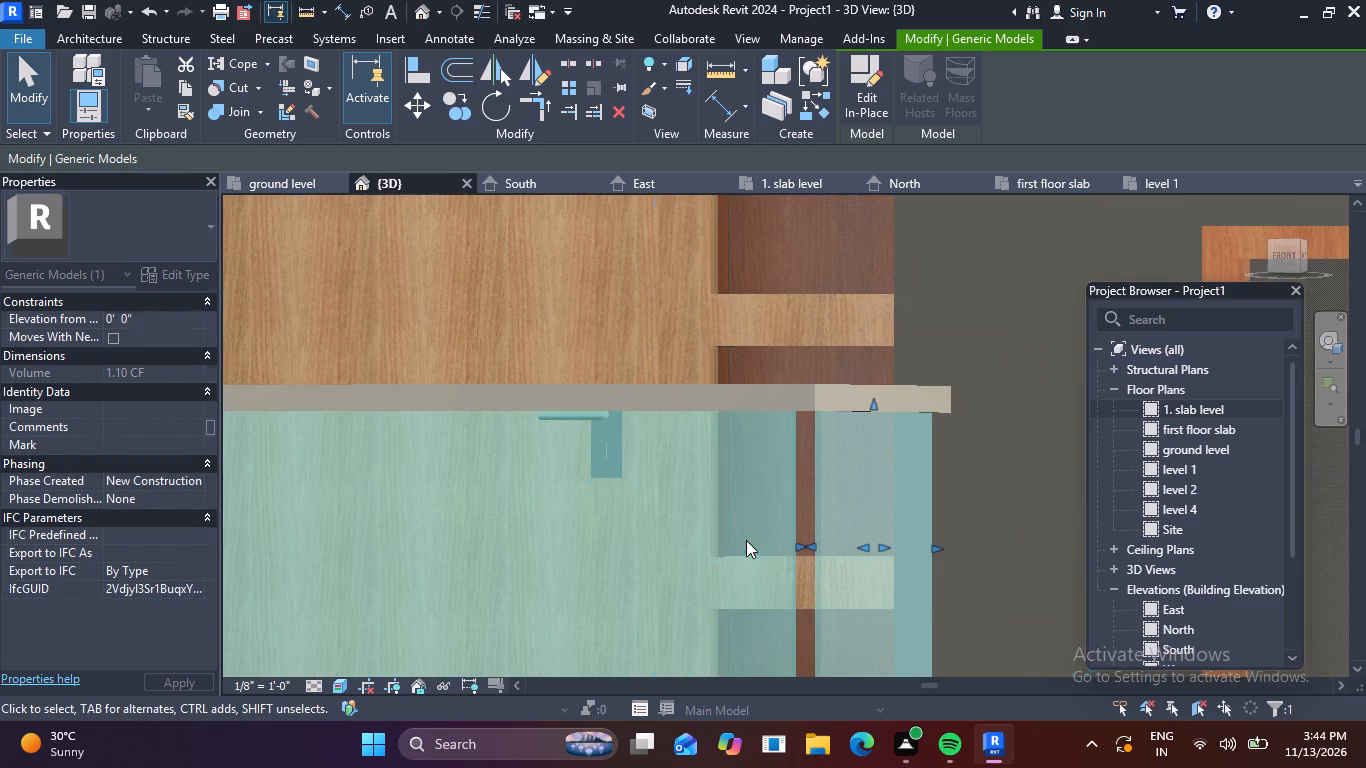
pyautogui.scroll(-4, 674, 482)
pyautogui.moveTo(733, 465); pyautogui.dragTo(750, 406, button='middle')
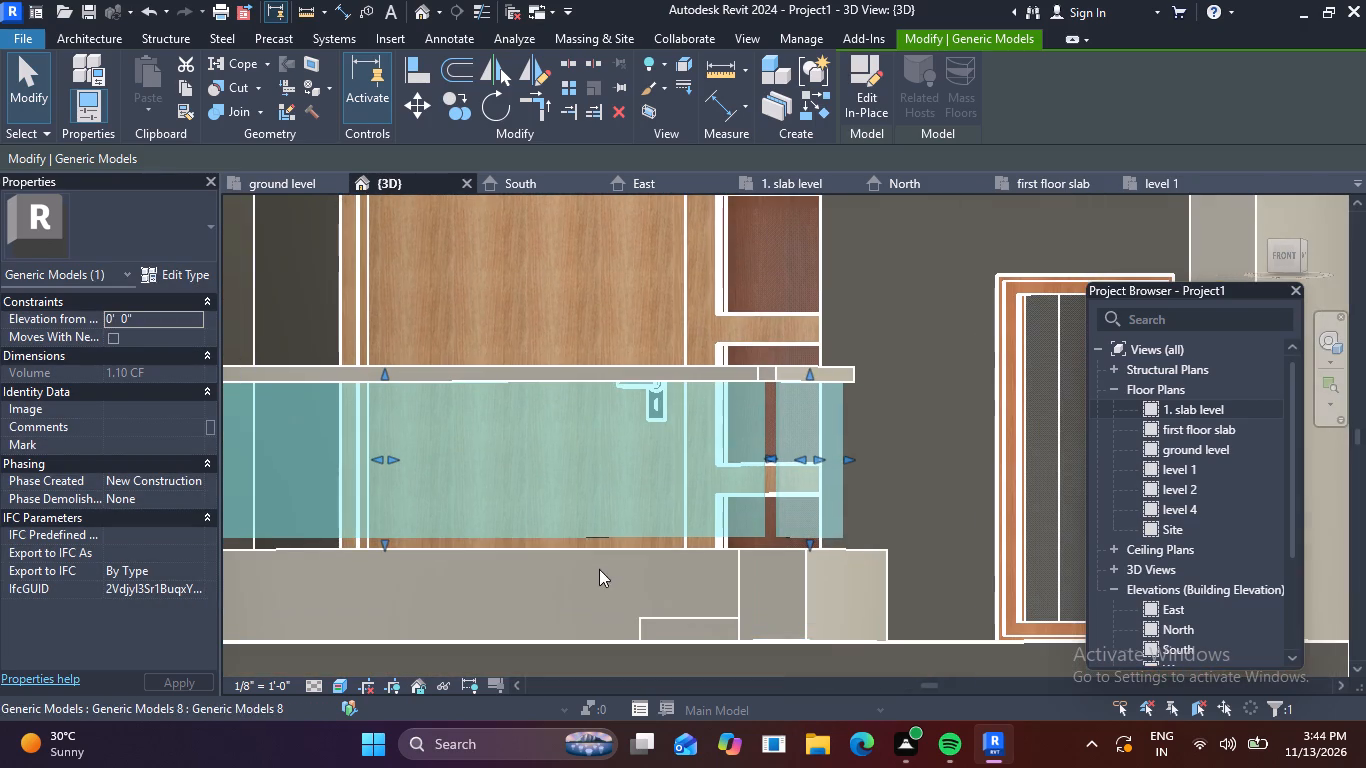
# Pull the front railing pane's wall-side end slightly away from the wall, leaving a narrow gap.
pyautogui.scroll(-4, 559, 578)
pyautogui.keyDown('shift'); pyautogui.moveTo(508, 578); pyautogui.dragTo(534, 591, button='middle'); pyautogui.keyUp('shift')
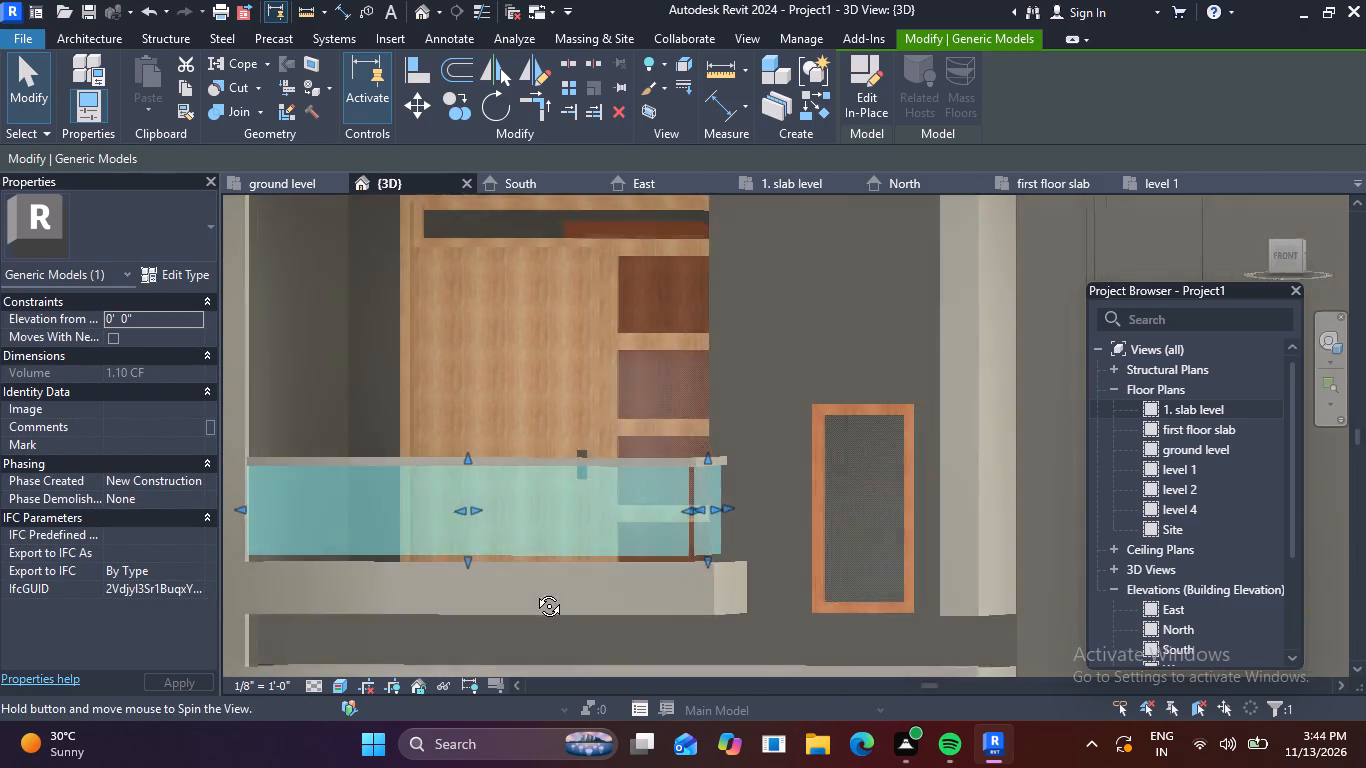
pyautogui.keyDown('shift'); pyautogui.moveTo(534, 591); pyautogui.dragTo(592, 596, button='middle'); pyautogui.keyUp('shift')
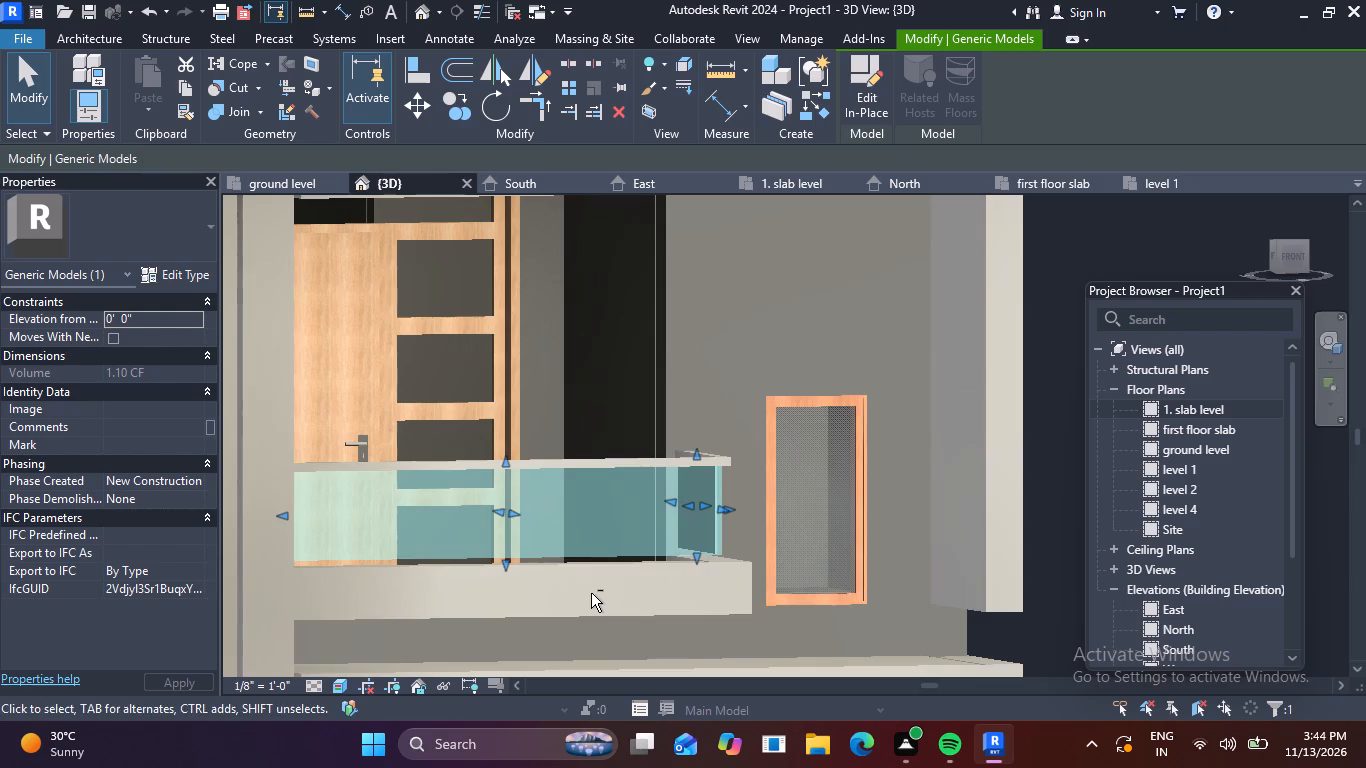
pyautogui.keyDown('shift'); pyautogui.moveTo(329, 536); pyautogui.dragTo(292, 545, button='middle'); pyautogui.keyUp('shift')
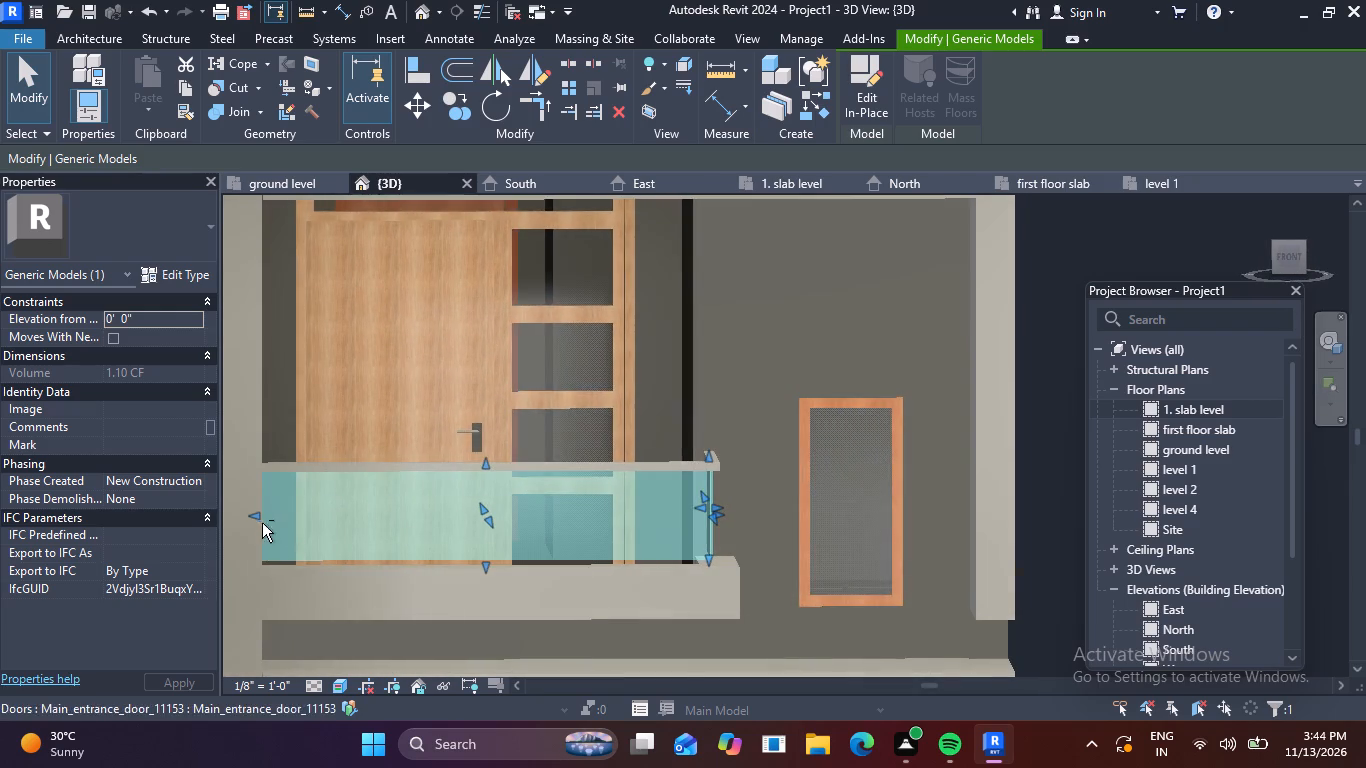
pyautogui.moveTo(257, 519); pyautogui.dragTo(277, 518)
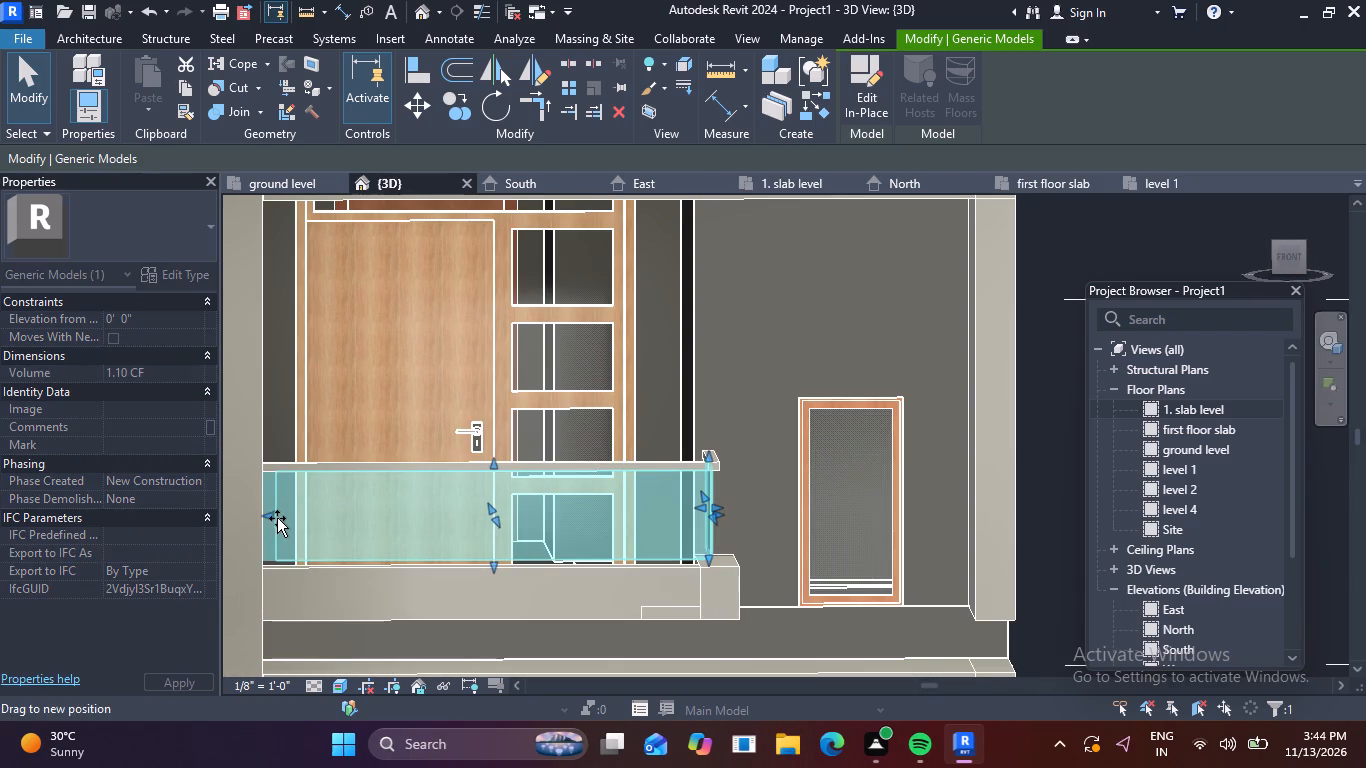
pyautogui.moveTo(277, 518); pyautogui.dragTo(270, 516)
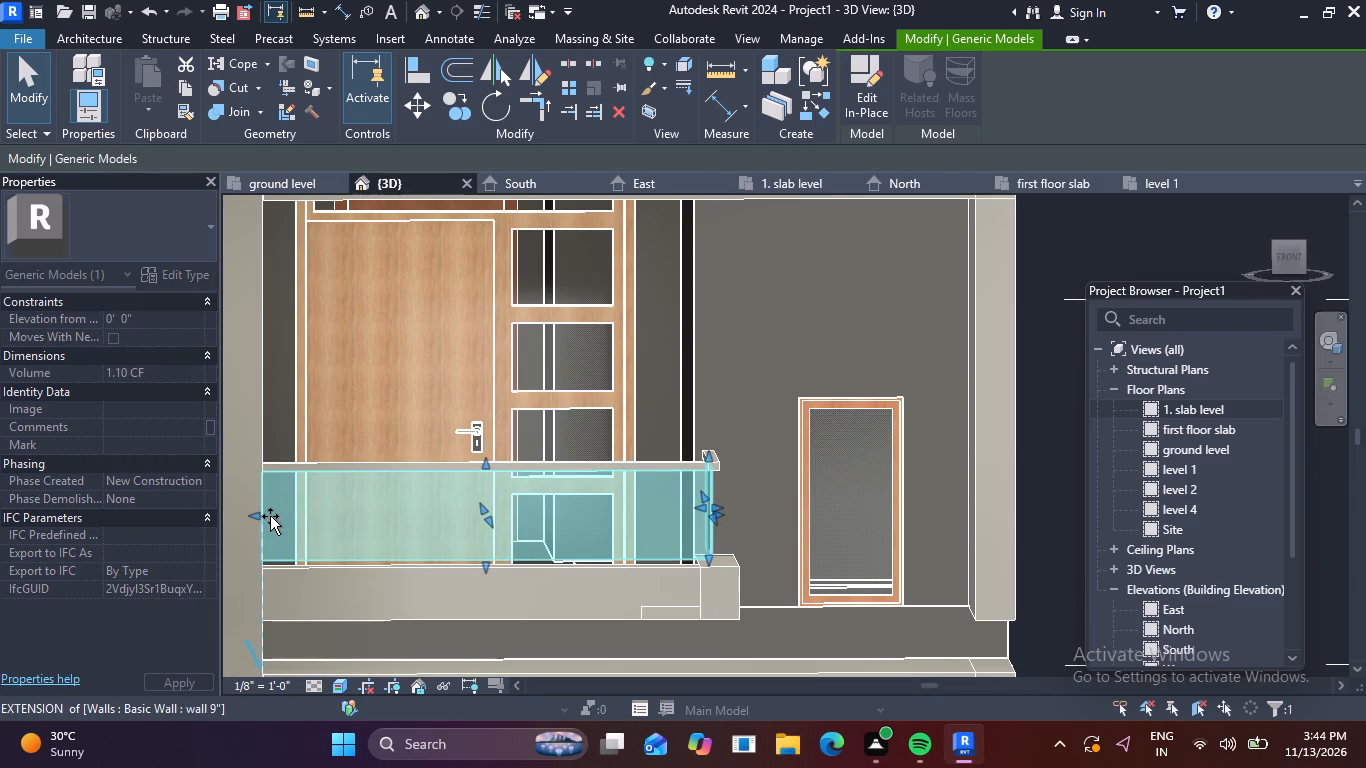
pyautogui.moveTo(270, 516); pyautogui.dragTo(275, 515)
pyautogui.scroll(5, 278, 512)
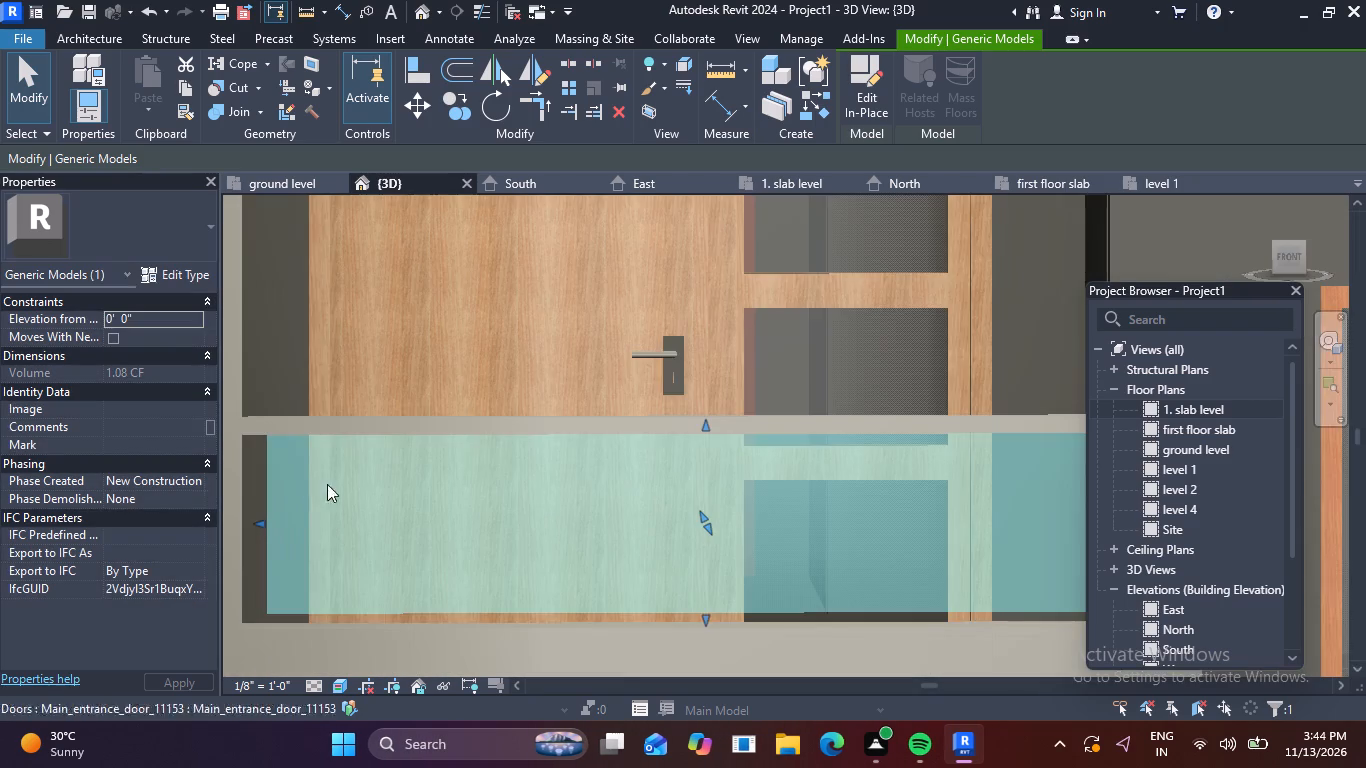
pyautogui.moveTo(627, 337); pyautogui.dragTo(988, 325, button='middle')
pyautogui.keyDown('shift'); pyautogui.moveTo(887, 345); pyautogui.dragTo(857, 354, button='middle'); pyautogui.keyUp('shift')
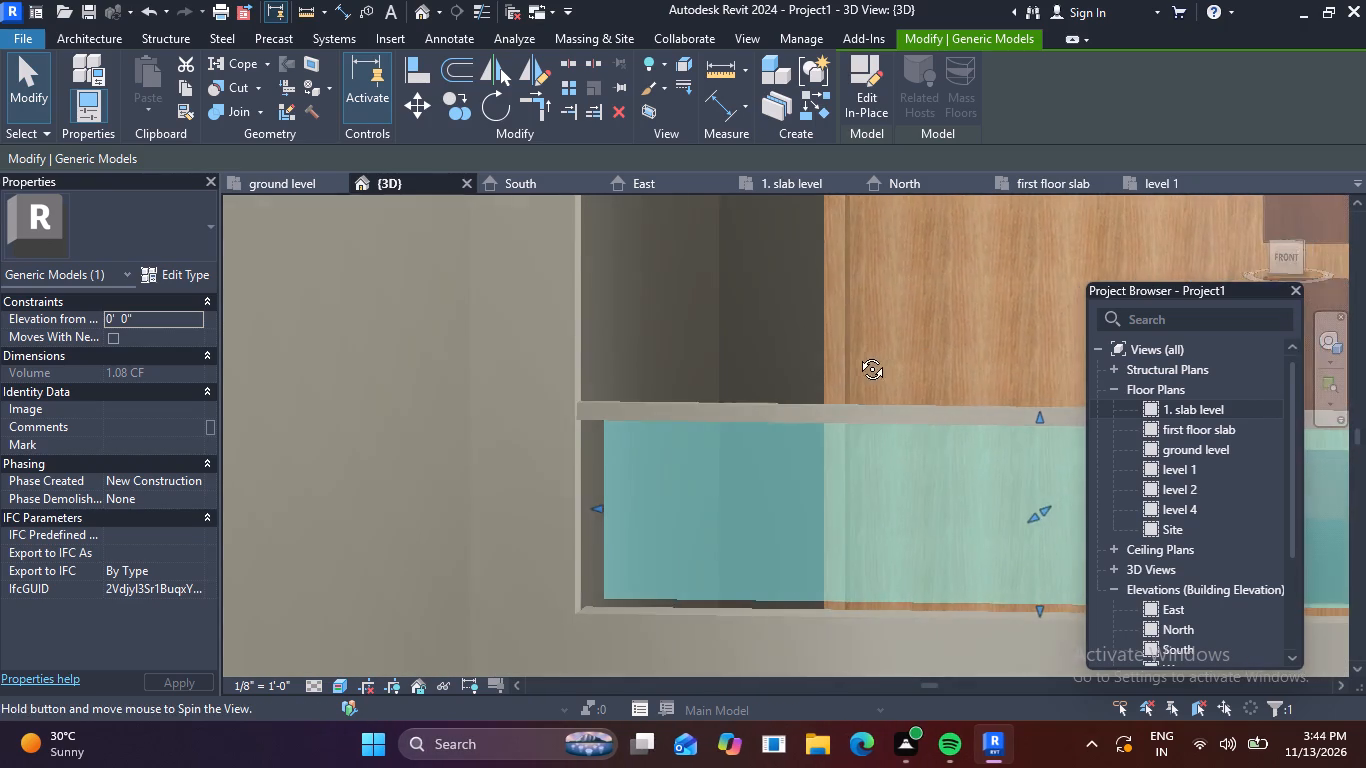
pyautogui.keyDown('shift'); pyautogui.moveTo(857, 354); pyautogui.dragTo(851, 356, button='middle'); pyautogui.keyUp('shift')
pyautogui.scroll(9, 575, 497)
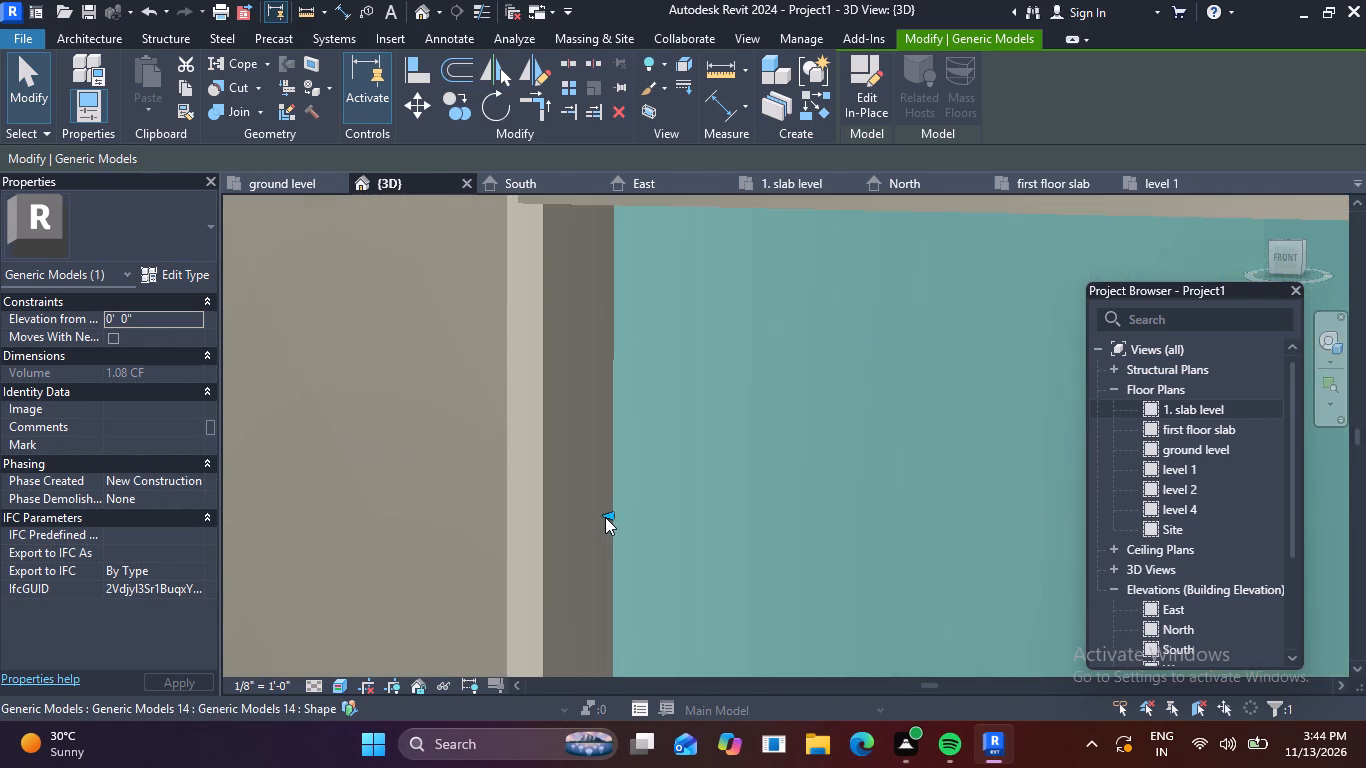
pyautogui.moveTo(608, 513); pyautogui.dragTo(593, 517)
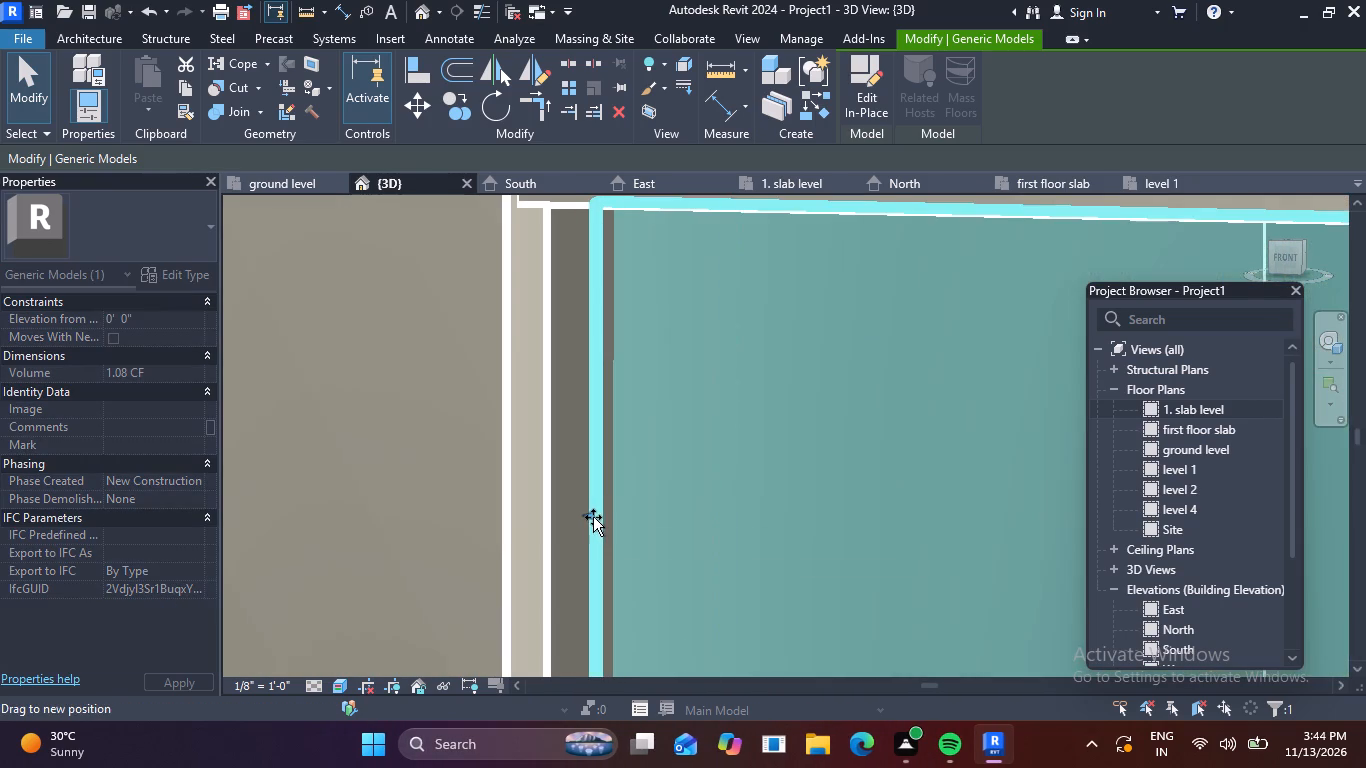
pyautogui.moveTo(593, 517); pyautogui.dragTo(574, 508)
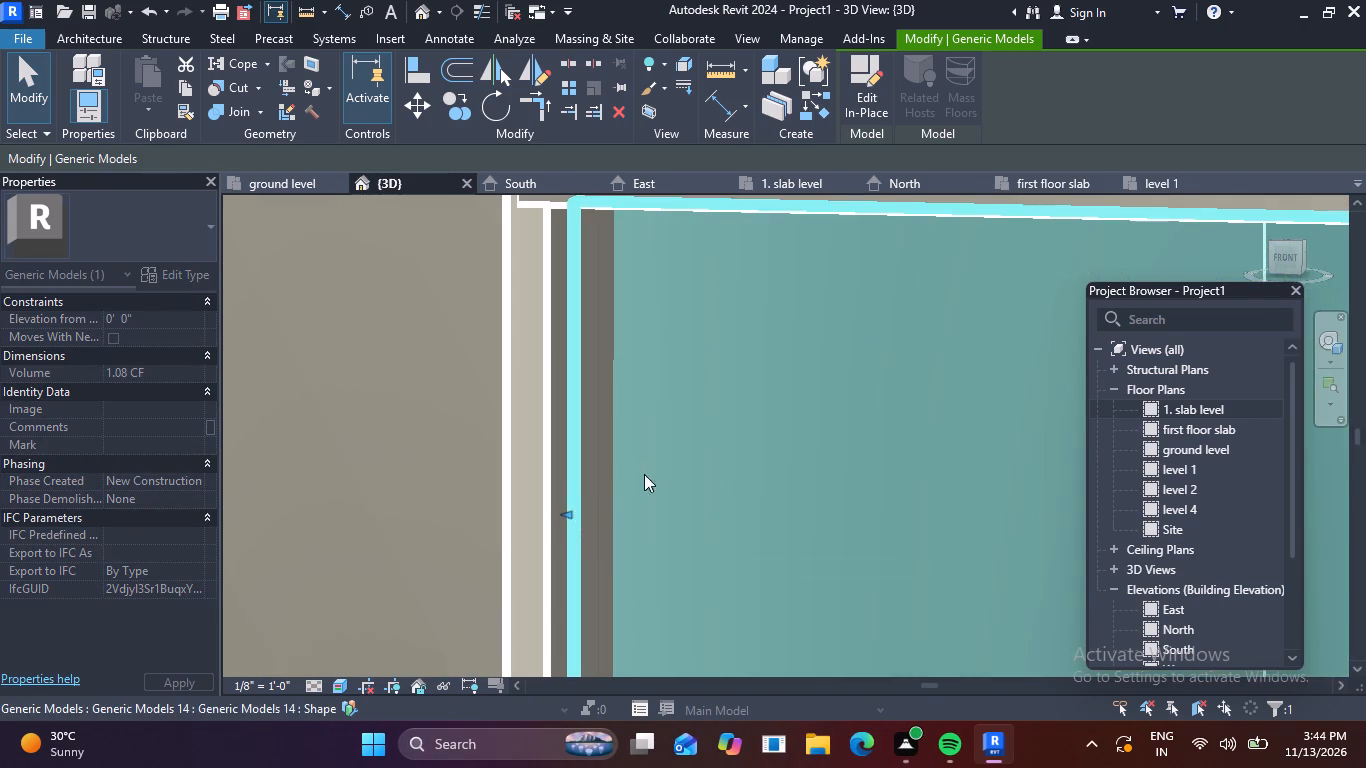
pyautogui.scroll(-7, 673, 462)
pyautogui.scroll(-4, 870, 465)
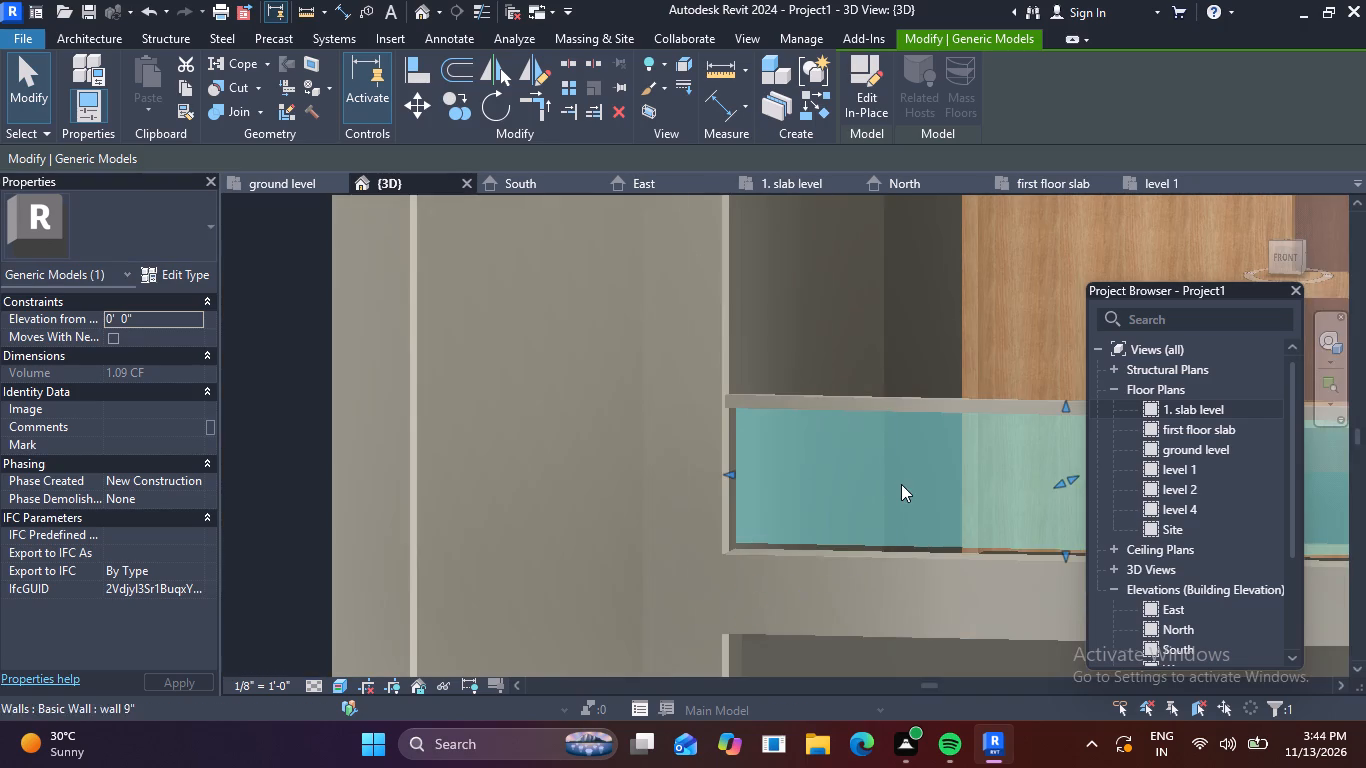
# Lower the bottom edge of the balcony railing's front pane slightly, narrowing the gap above the parapet.
pyautogui.moveTo(901, 484); pyautogui.dragTo(619, 443, button='middle')
pyautogui.scroll(12, 802, 522)
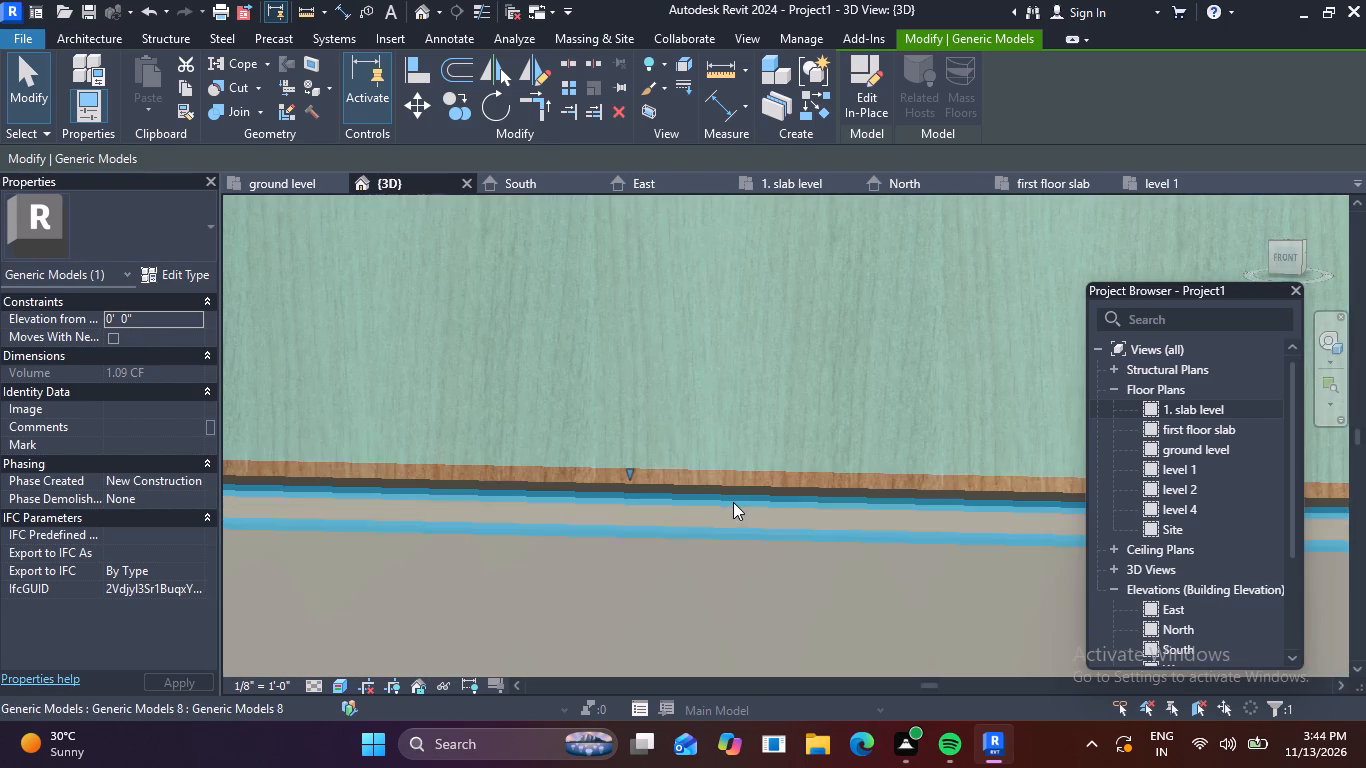
pyautogui.moveTo(629, 477); pyautogui.dragTo(631, 483)
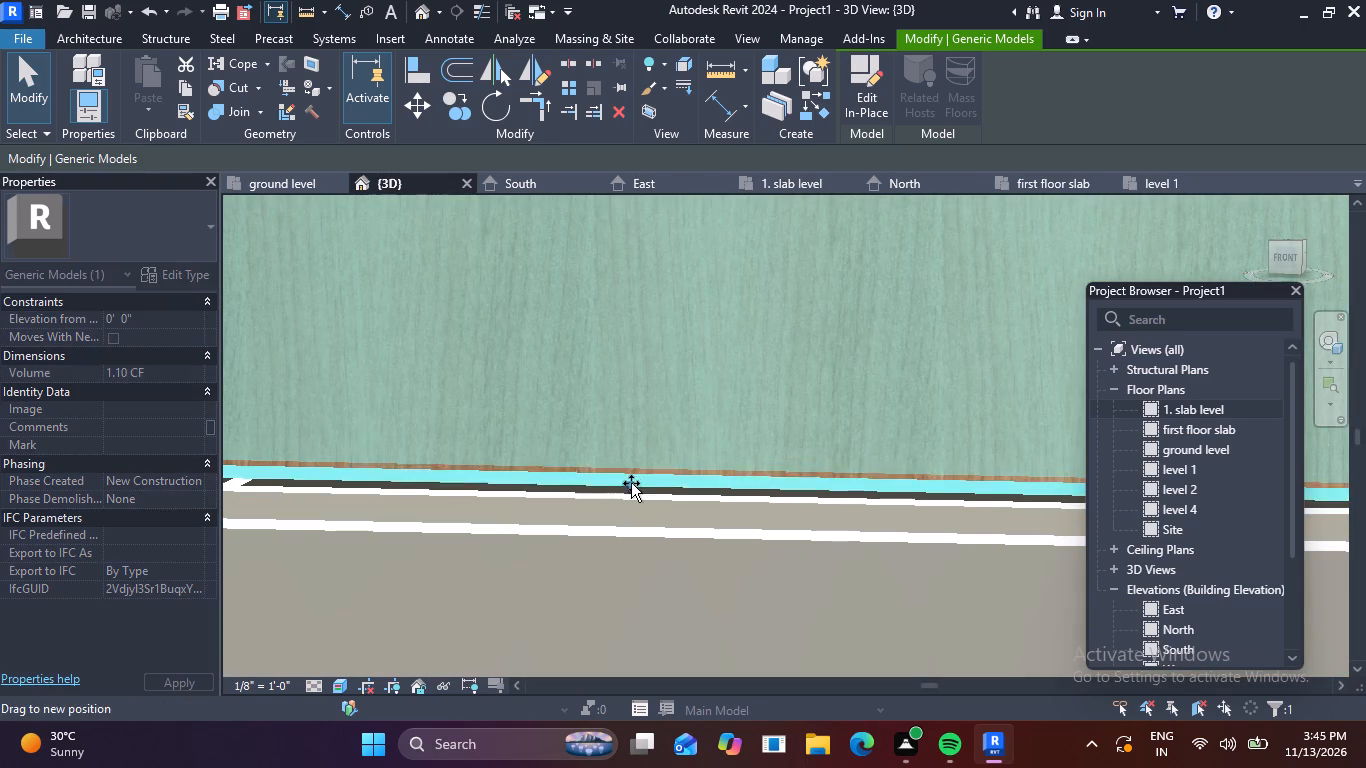
pyautogui.moveTo(631, 483); pyautogui.dragTo(631, 486)
pyautogui.scroll(-6, 657, 475)
pyautogui.moveTo(746, 499); pyautogui.dragTo(699, 469, button='middle')
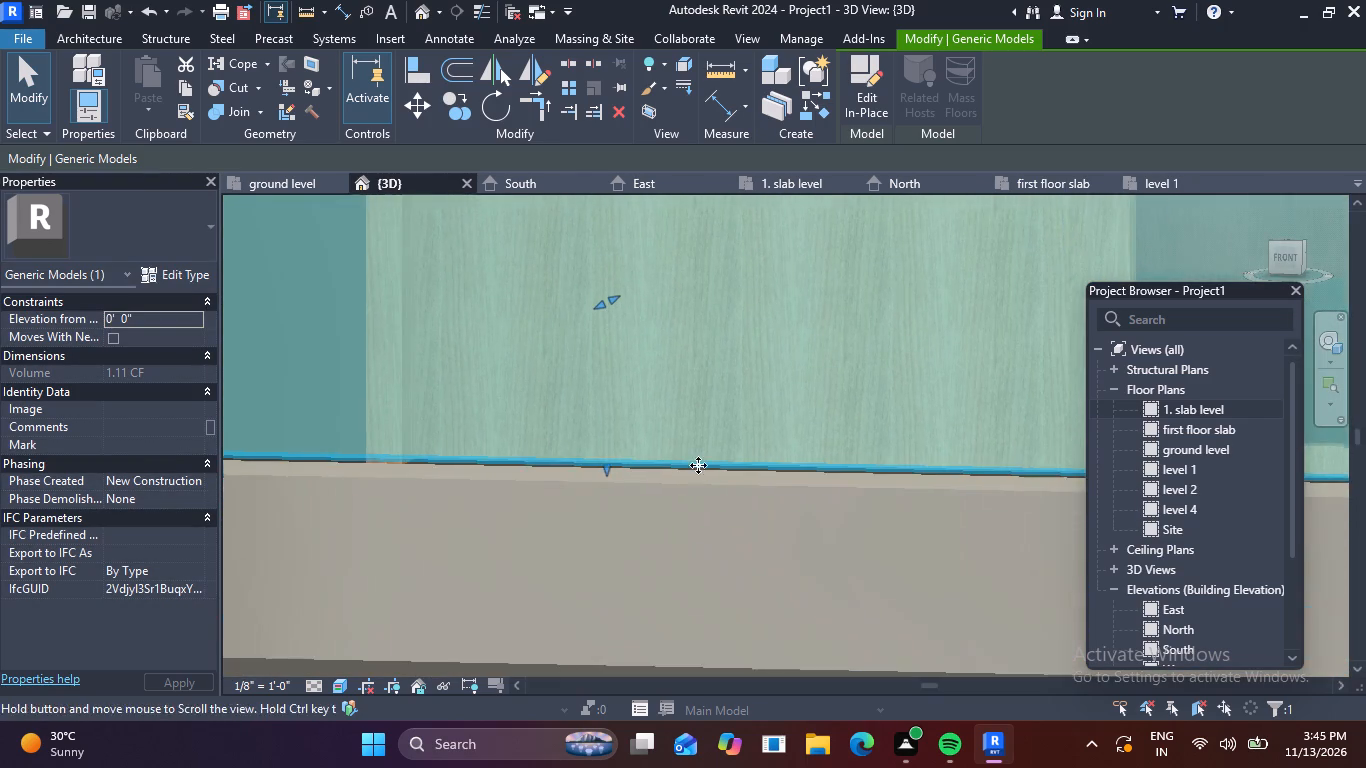
pyautogui.keyDown('shift'); pyautogui.moveTo(727, 539); pyautogui.dragTo(738, 487, button='middle'); pyautogui.keyUp('shift')
pyautogui.scroll(-7, 738, 487)
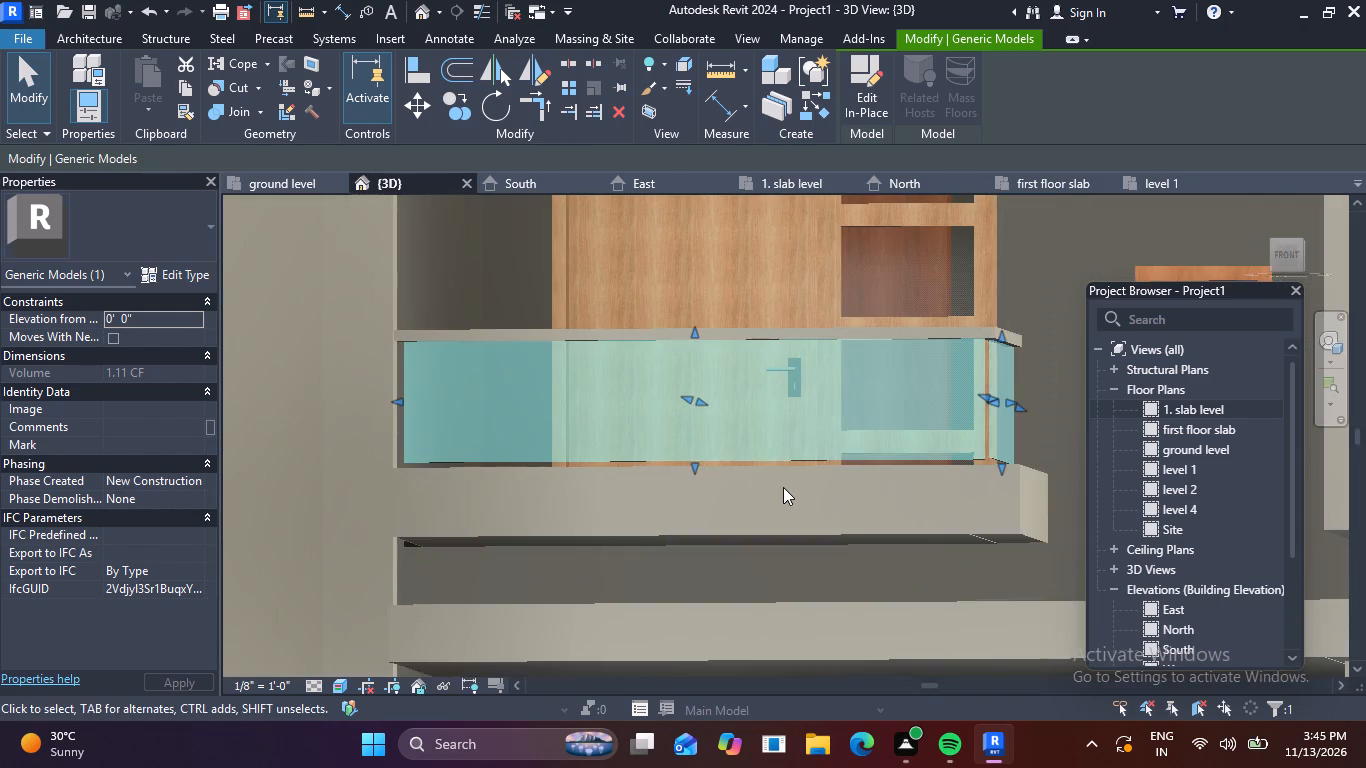
# Lower the bottom edge of the railing's side pane slightly, narrowing its gap above the parapet.
pyautogui.moveTo(783, 487); pyautogui.dragTo(689, 510, button='middle')
pyautogui.scroll(2, 884, 500)
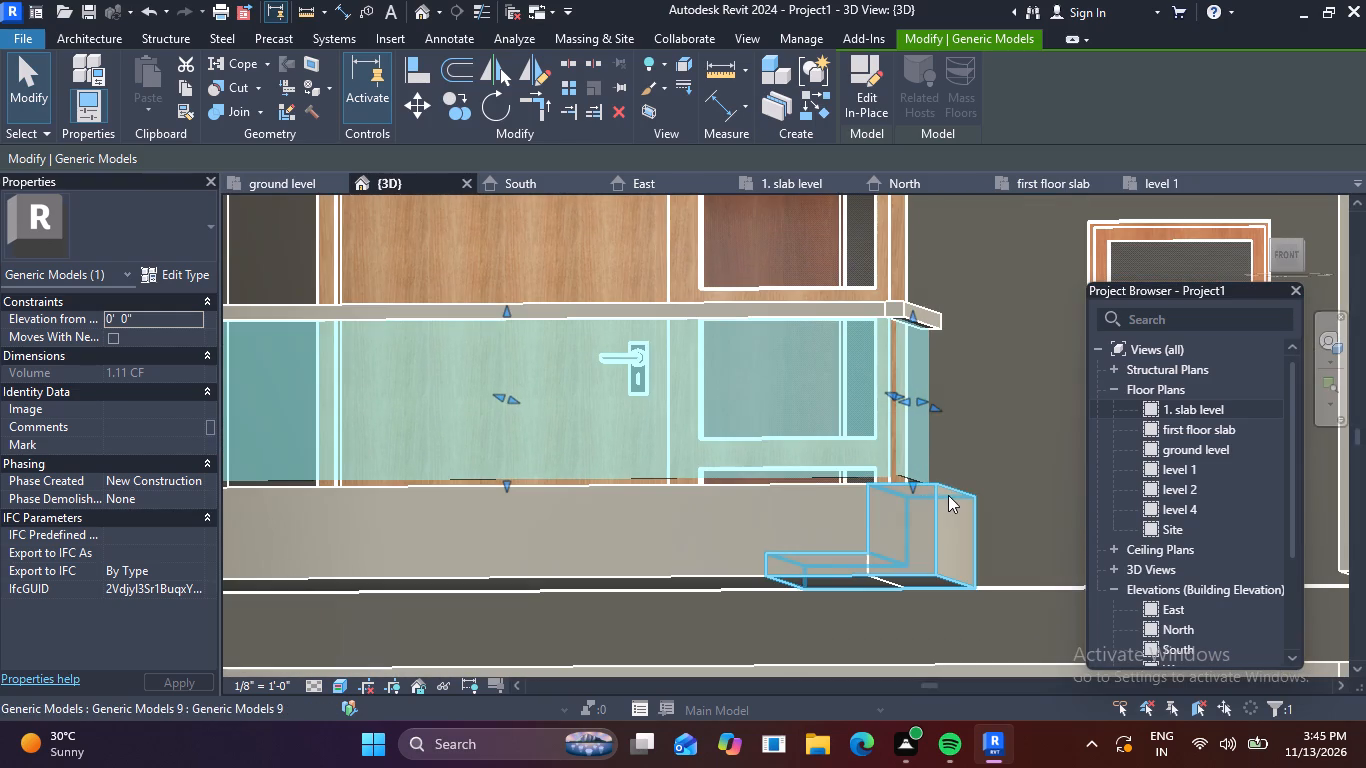
pyautogui.keyDown('shift'); pyautogui.moveTo(955, 496); pyautogui.dragTo(937, 526, button='middle'); pyautogui.keyUp('shift')
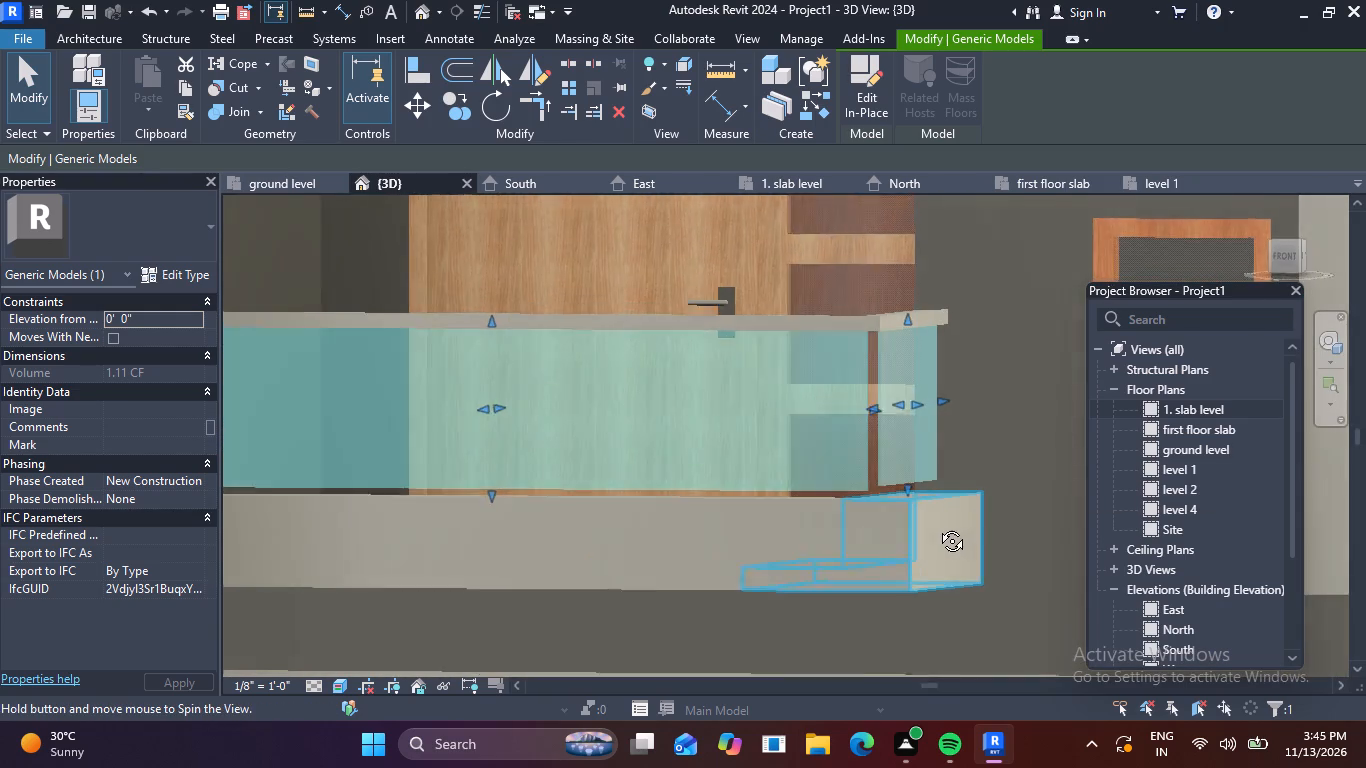
pyautogui.keyDown('shift'); pyautogui.moveTo(937, 526); pyautogui.dragTo(886, 534, button='middle'); pyautogui.keyUp('shift')
pyautogui.scroll(6, 866, 492)
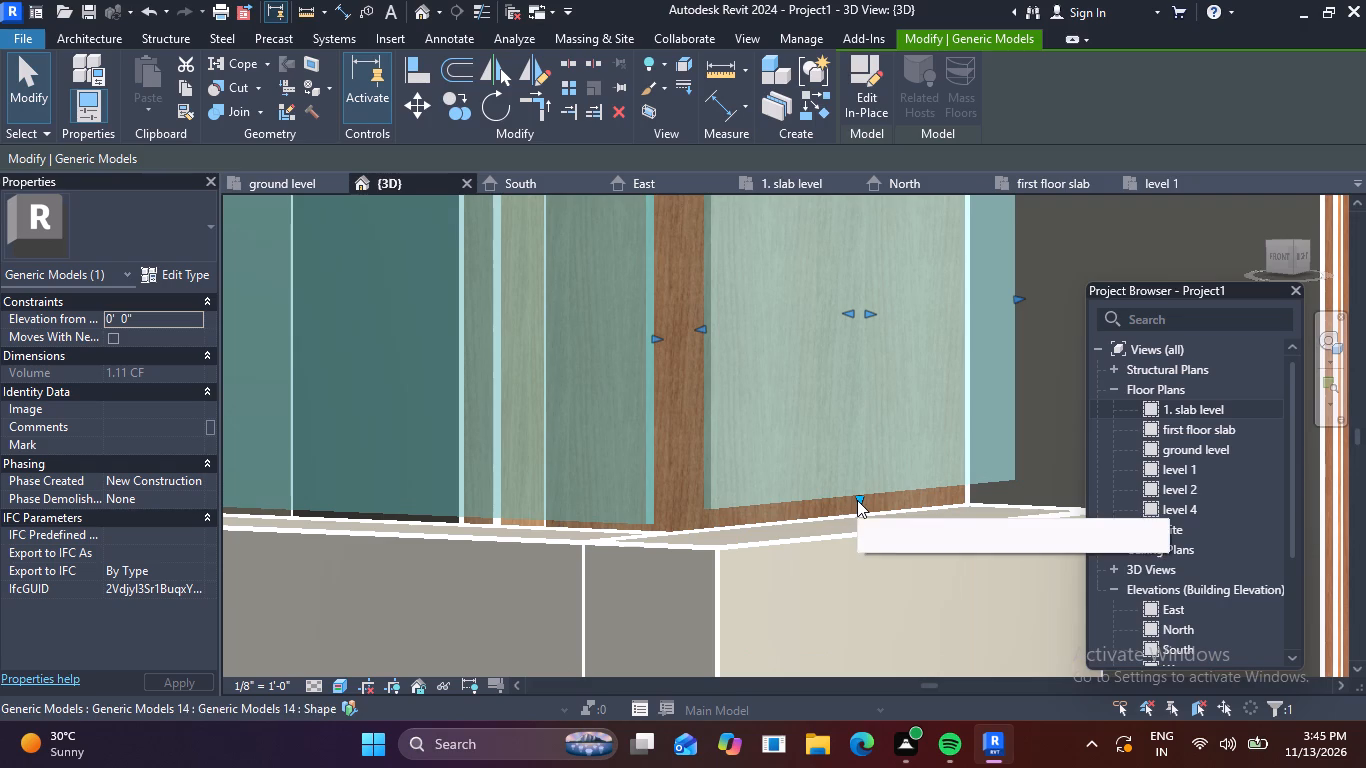
pyautogui.moveTo(859, 499); pyautogui.dragTo(858, 509)
pyautogui.scroll(-4, 704, 487)
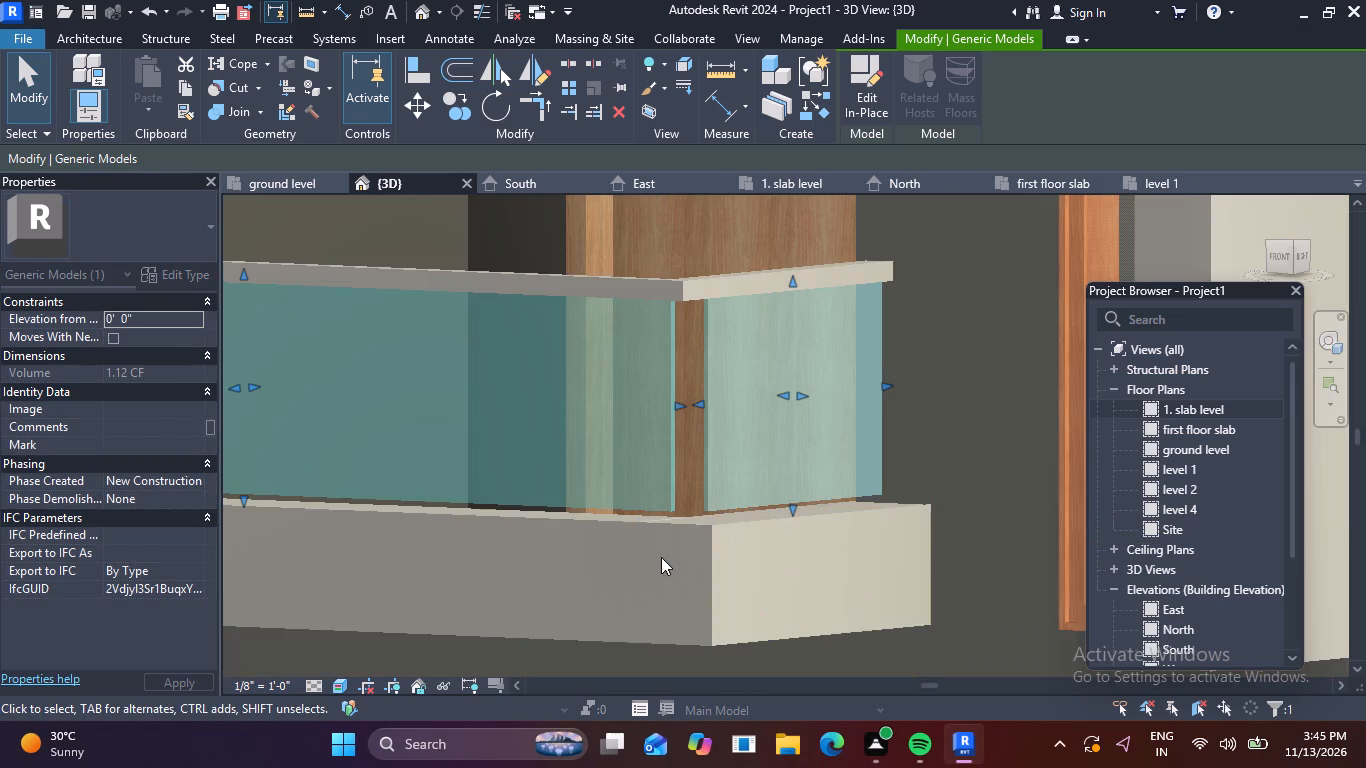
# Extend the side pane's corner end towards the front pane, leaving only a narrow gap at the railing's outer corner.
pyautogui.scroll(5, 697, 429)
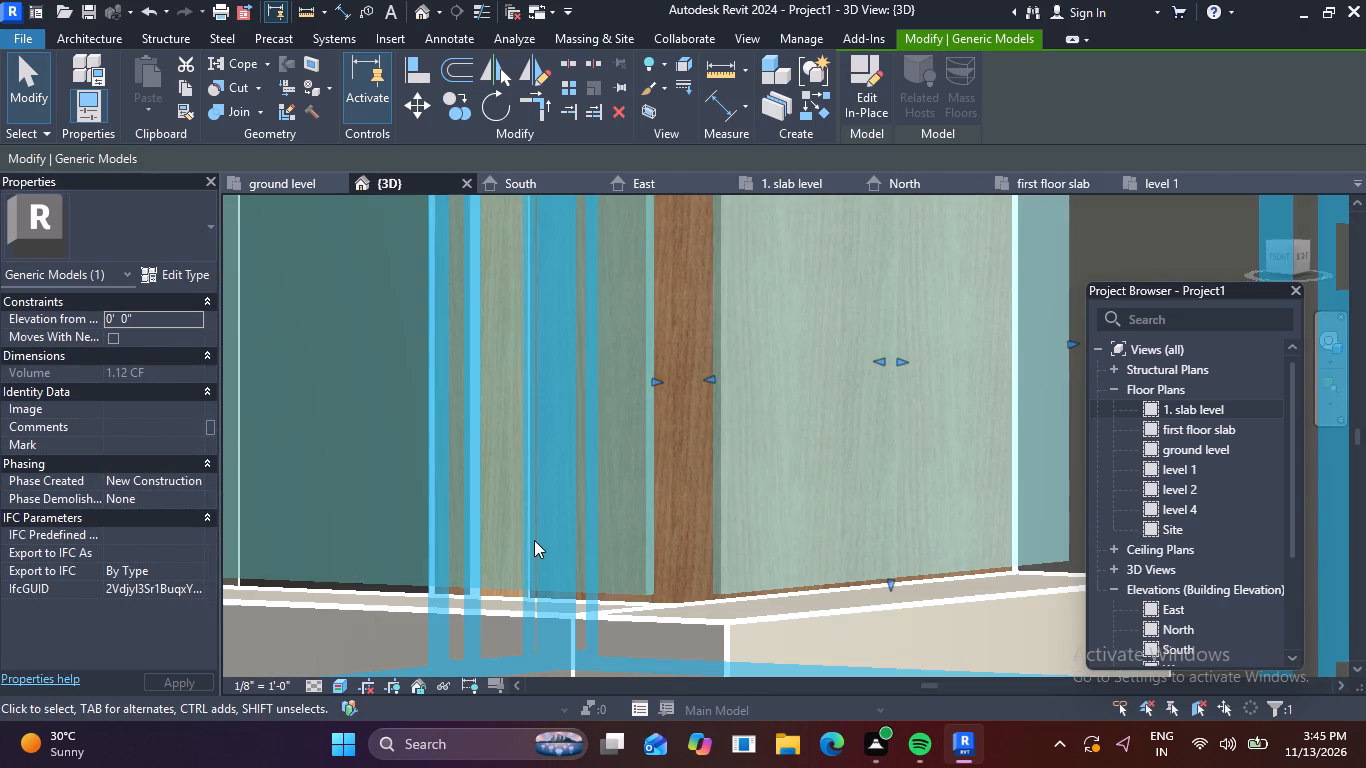
pyautogui.keyDown('shift'); pyautogui.moveTo(536, 540); pyautogui.dragTo(593, 555, button='middle'); pyautogui.keyUp('shift')
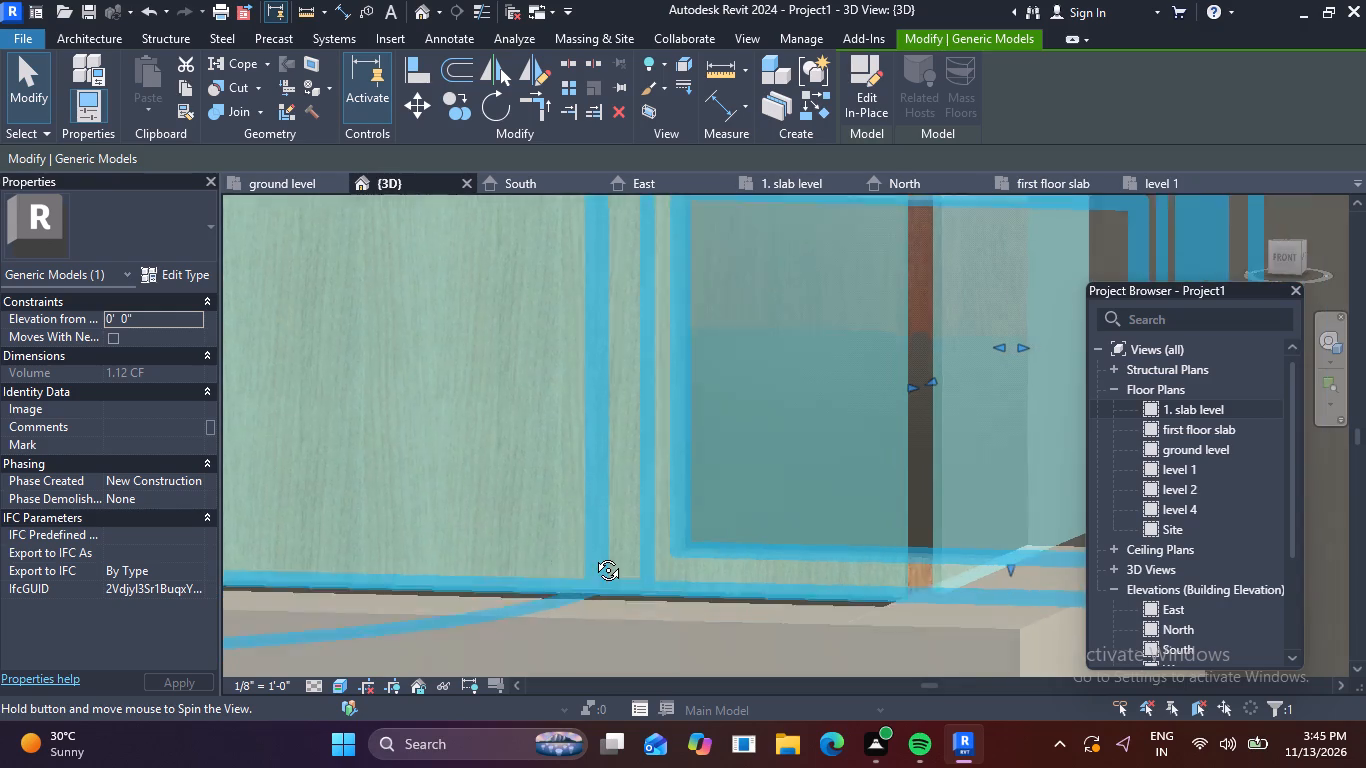
pyautogui.keyDown('shift'); pyautogui.moveTo(593, 555); pyautogui.dragTo(511, 539, button='middle'); pyautogui.keyUp('shift')
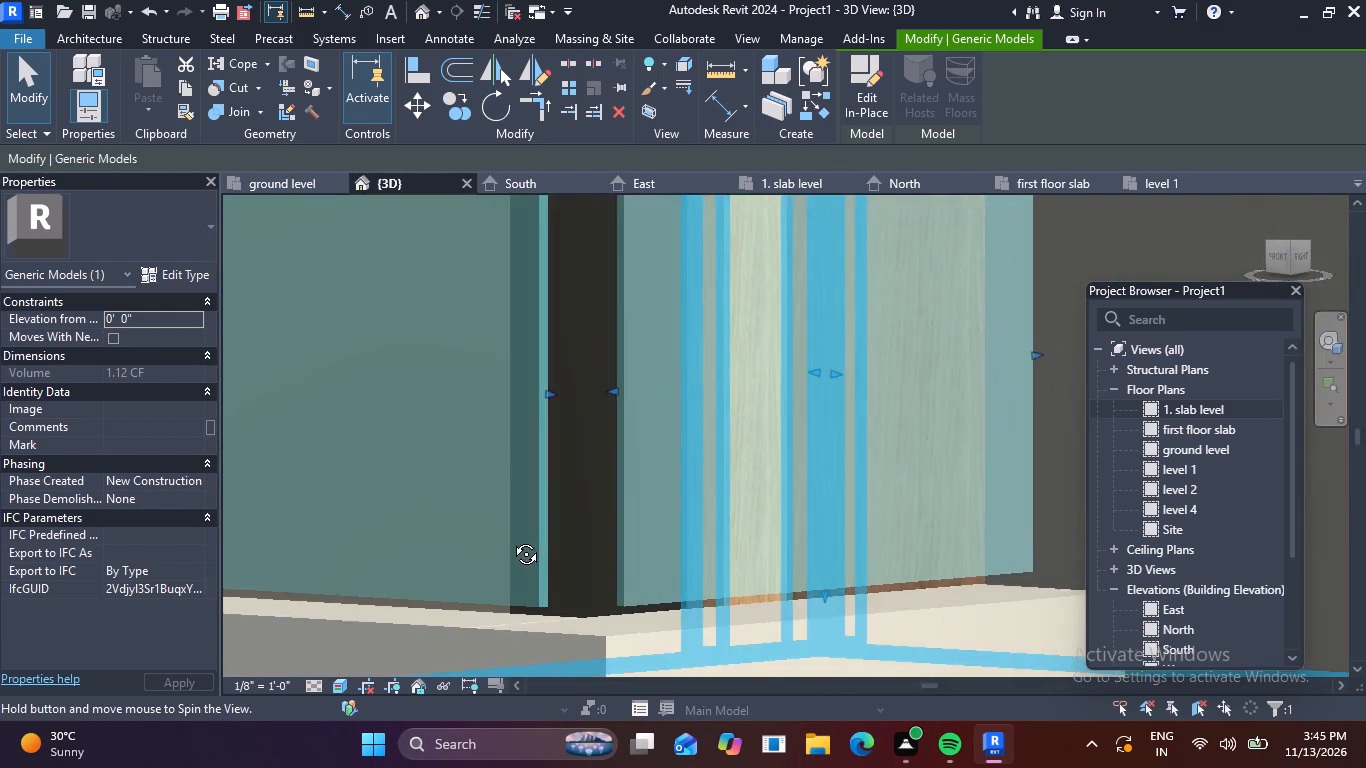
pyautogui.keyDown('shift'); pyautogui.moveTo(511, 539); pyautogui.dragTo(496, 534, button='middle'); pyautogui.keyUp('shift')
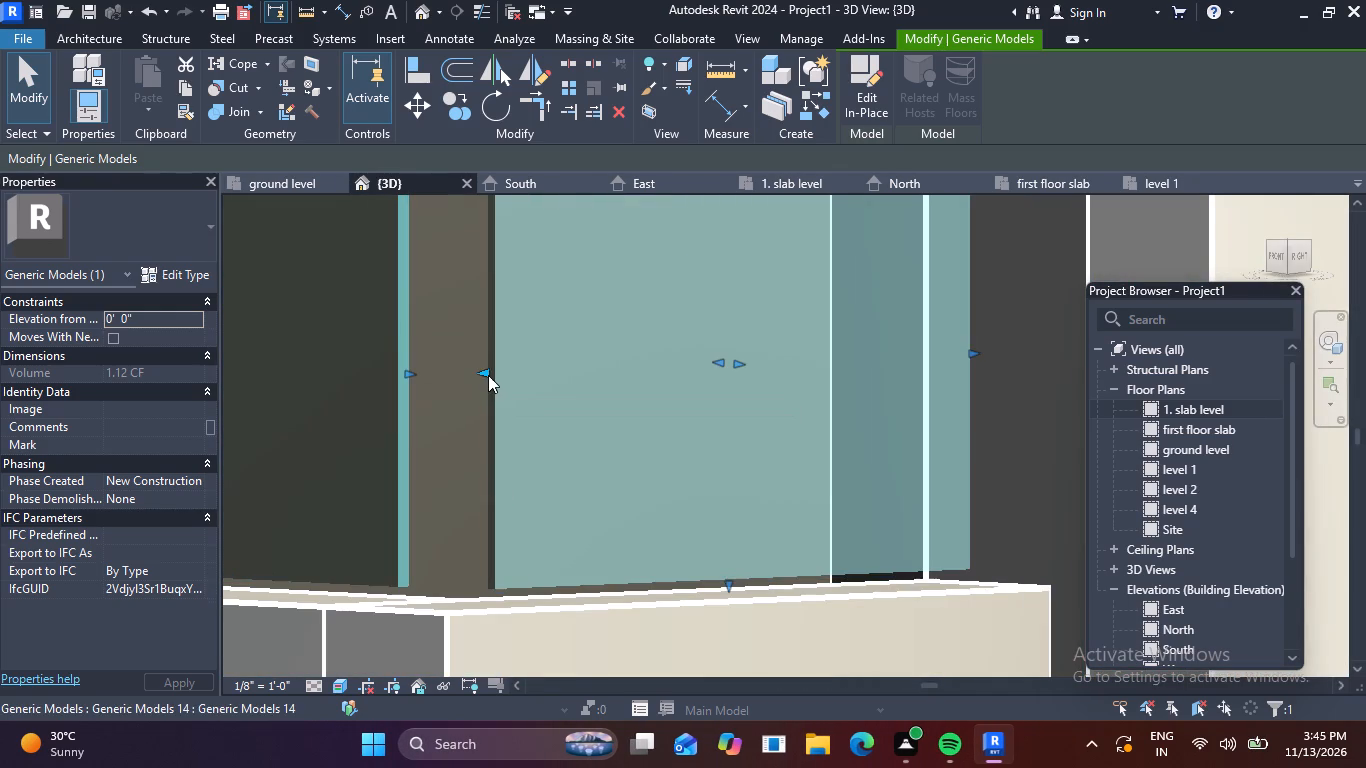
pyautogui.moveTo(484, 373); pyautogui.dragTo(475, 375)
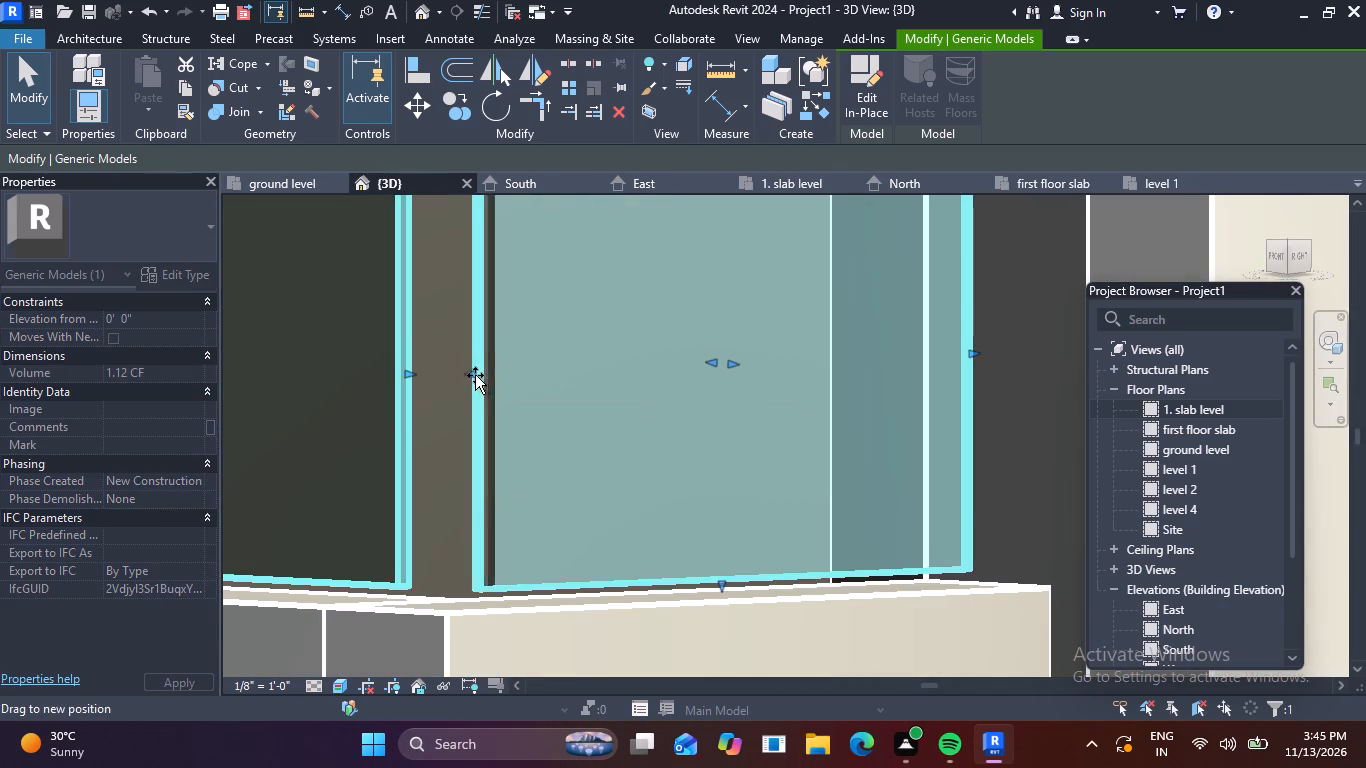
pyautogui.moveTo(475, 375); pyautogui.dragTo(435, 386)
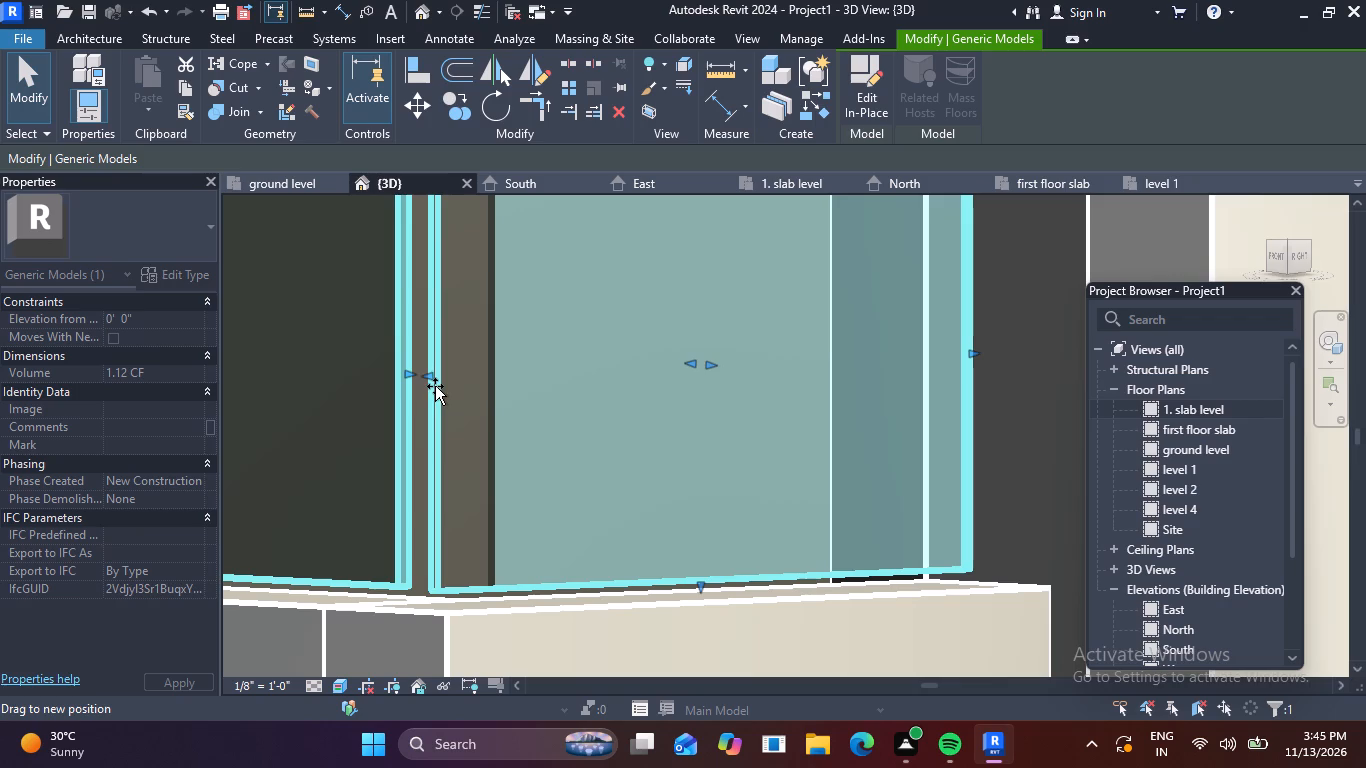
pyautogui.moveTo(435, 386); pyautogui.dragTo(432, 386)
pyautogui.scroll(-6, 422, 421)
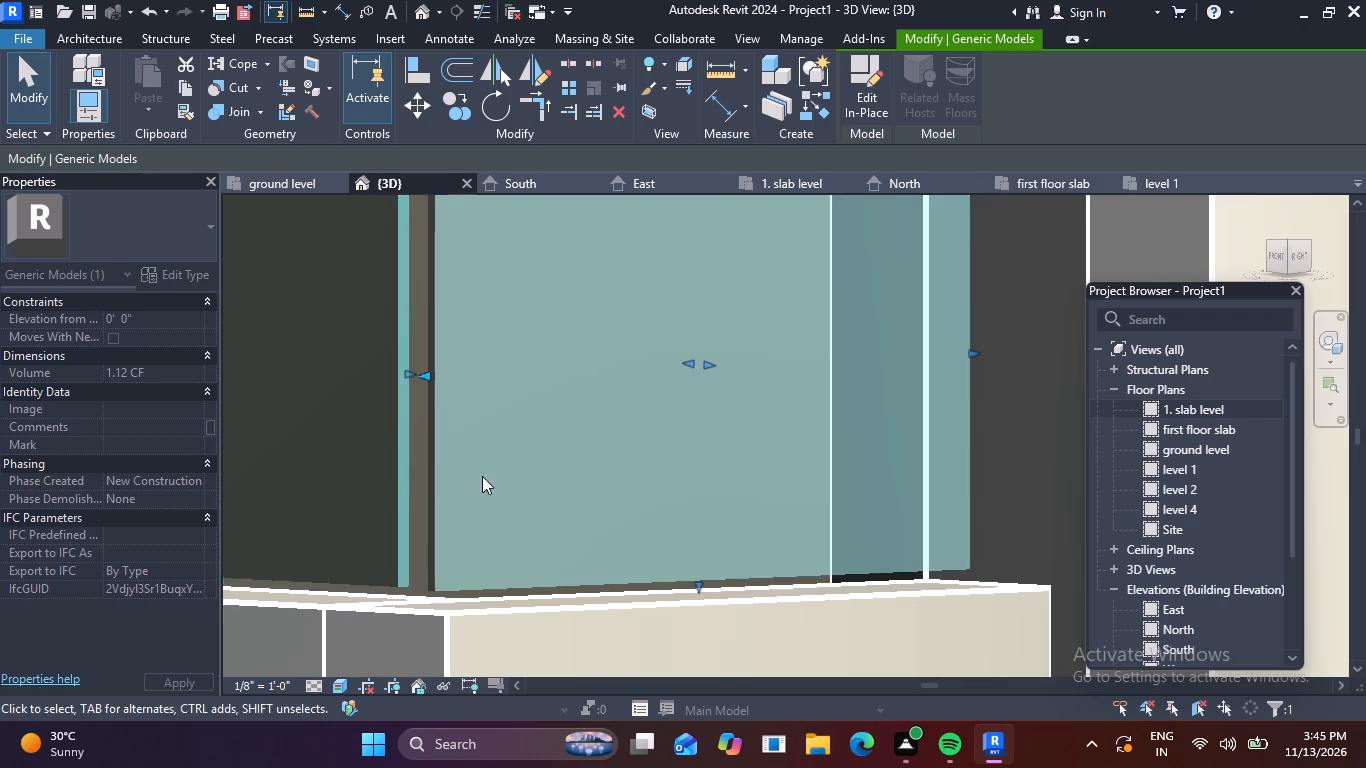
# Pull the side pane's end away from the outer corner back slightly beneath the end of the handrail.
pyautogui.scroll(-1, 482, 476)
pyautogui.scroll(-4, 573, 481)
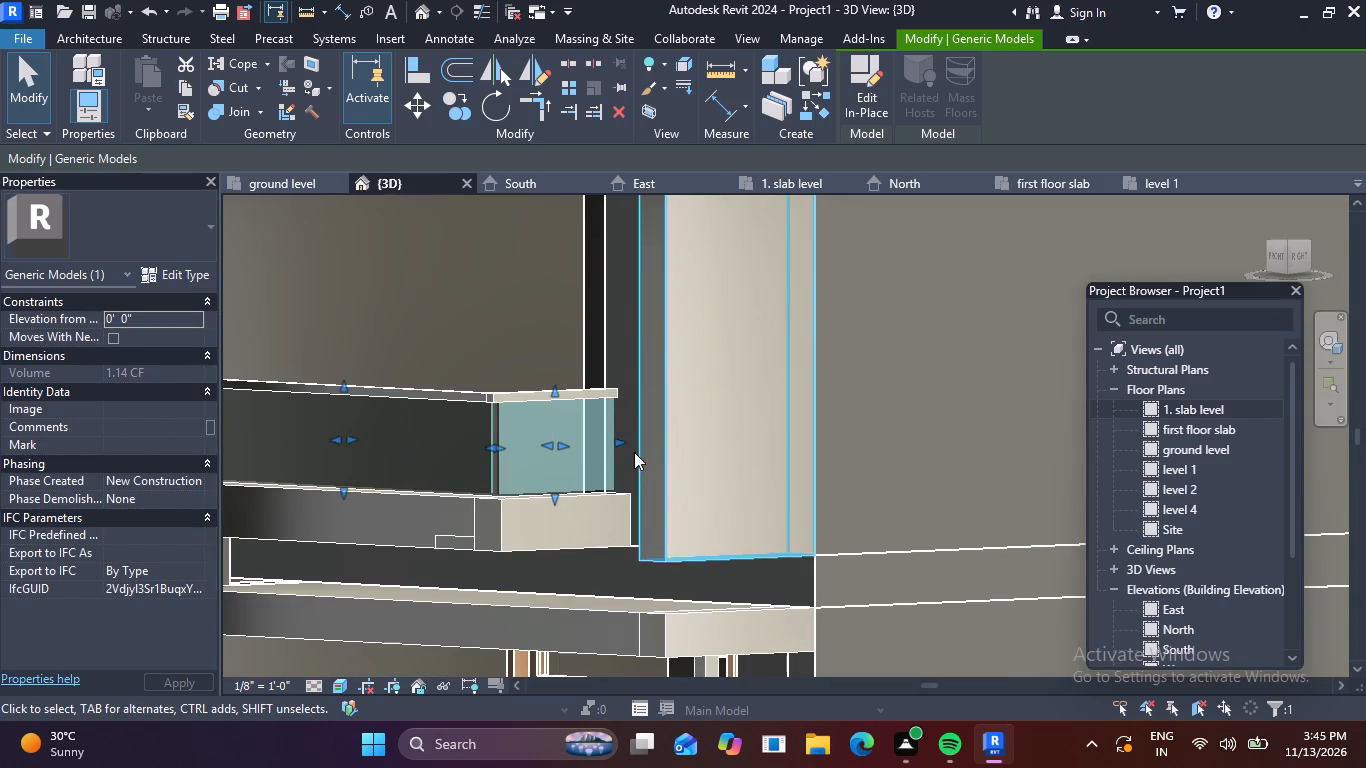
pyautogui.scroll(13, 634, 452)
pyautogui.scroll(-2, 542, 441)
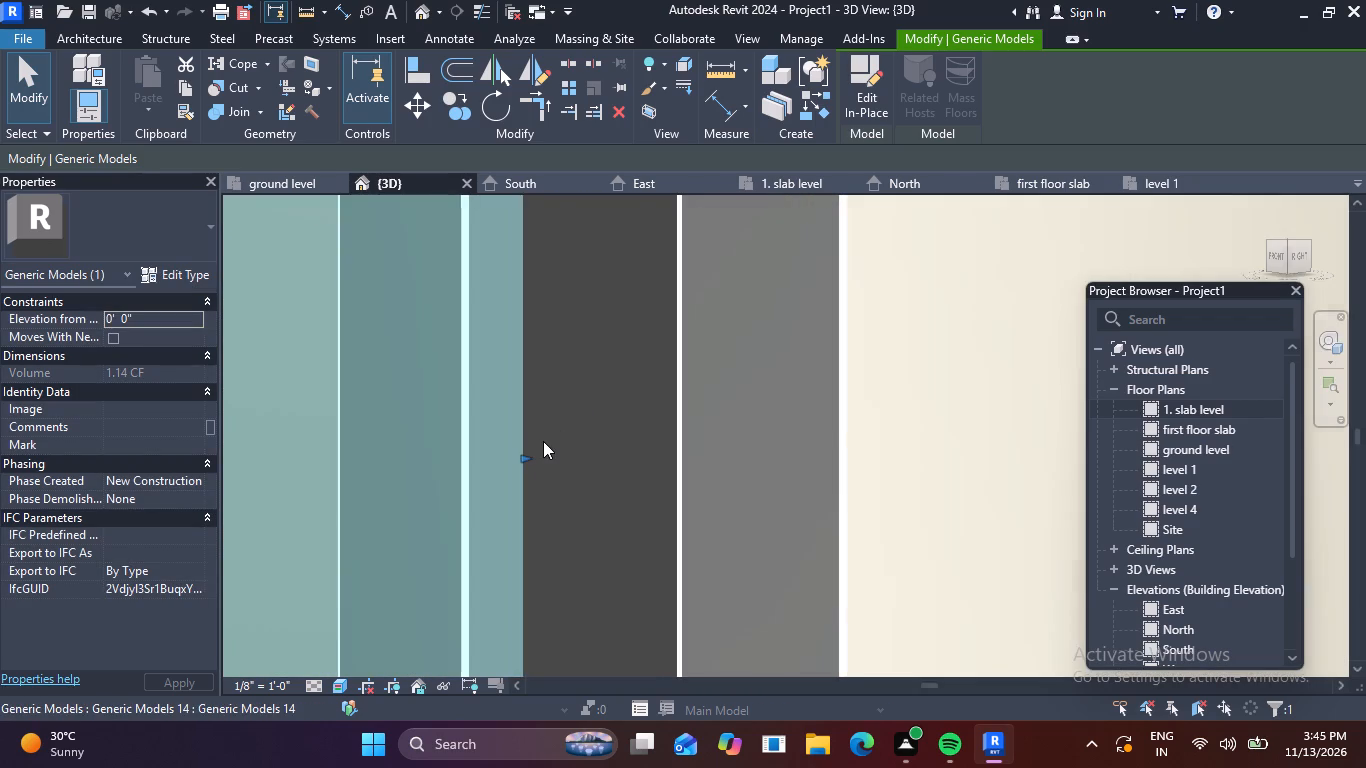
pyautogui.scroll(-2, 543, 441)
pyautogui.scroll(6, 533, 451)
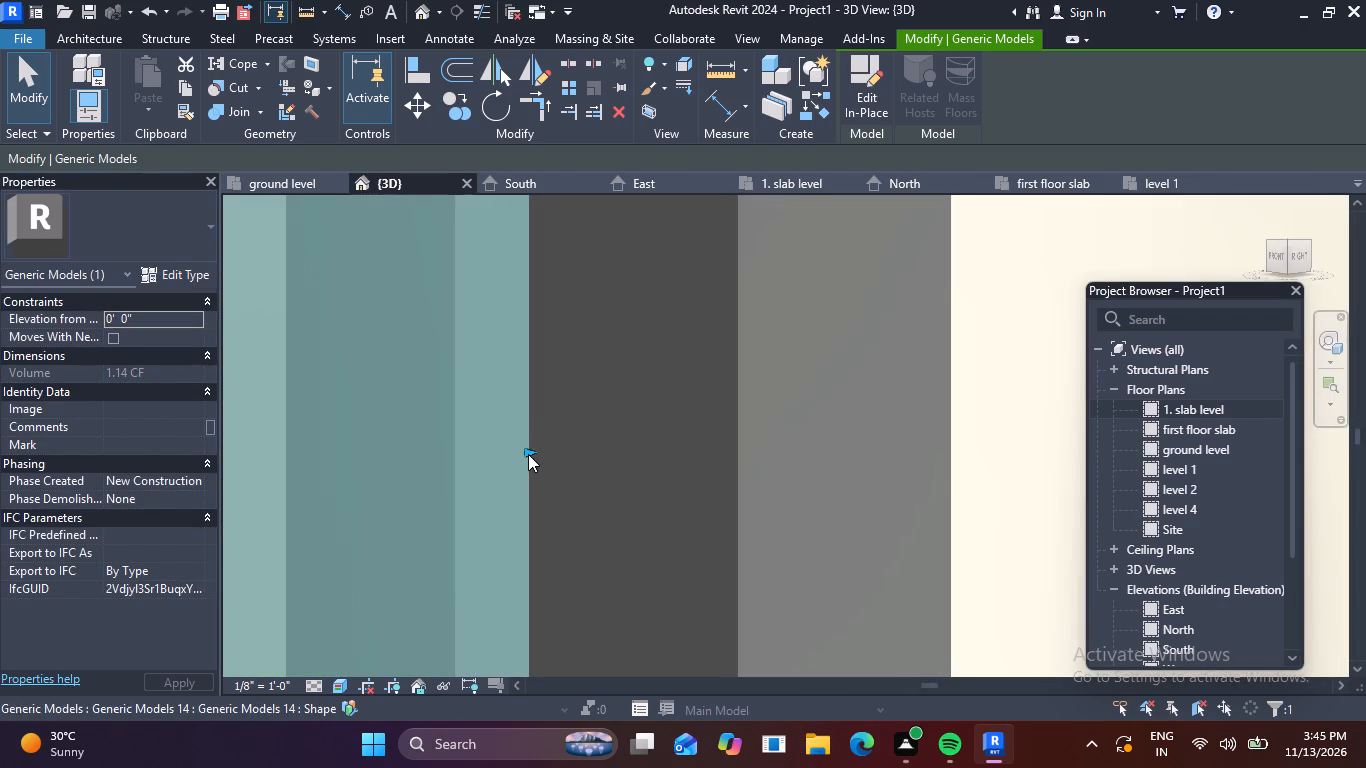
pyautogui.moveTo(527, 453); pyautogui.dragTo(503, 454)
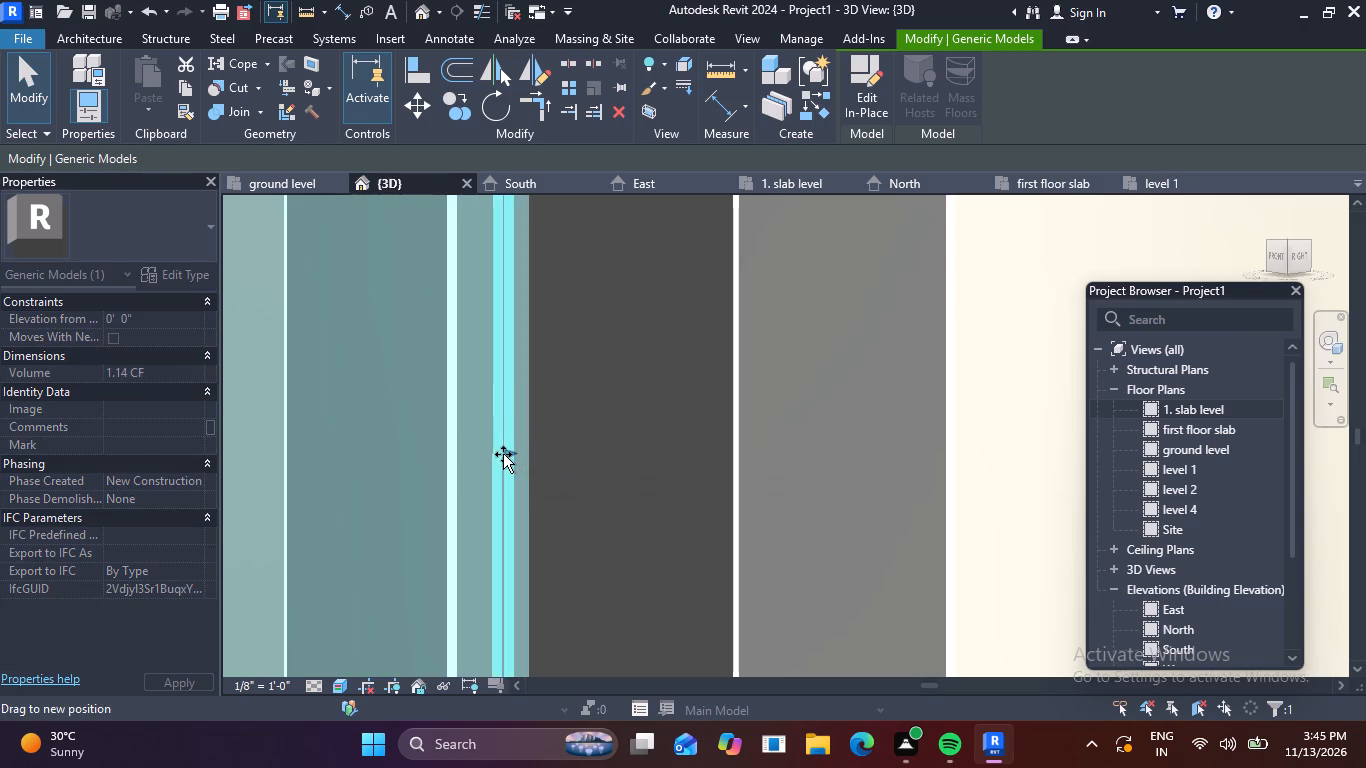
pyautogui.moveTo(503, 454); pyautogui.dragTo(509, 459)
pyautogui.scroll(-5, 540, 452)
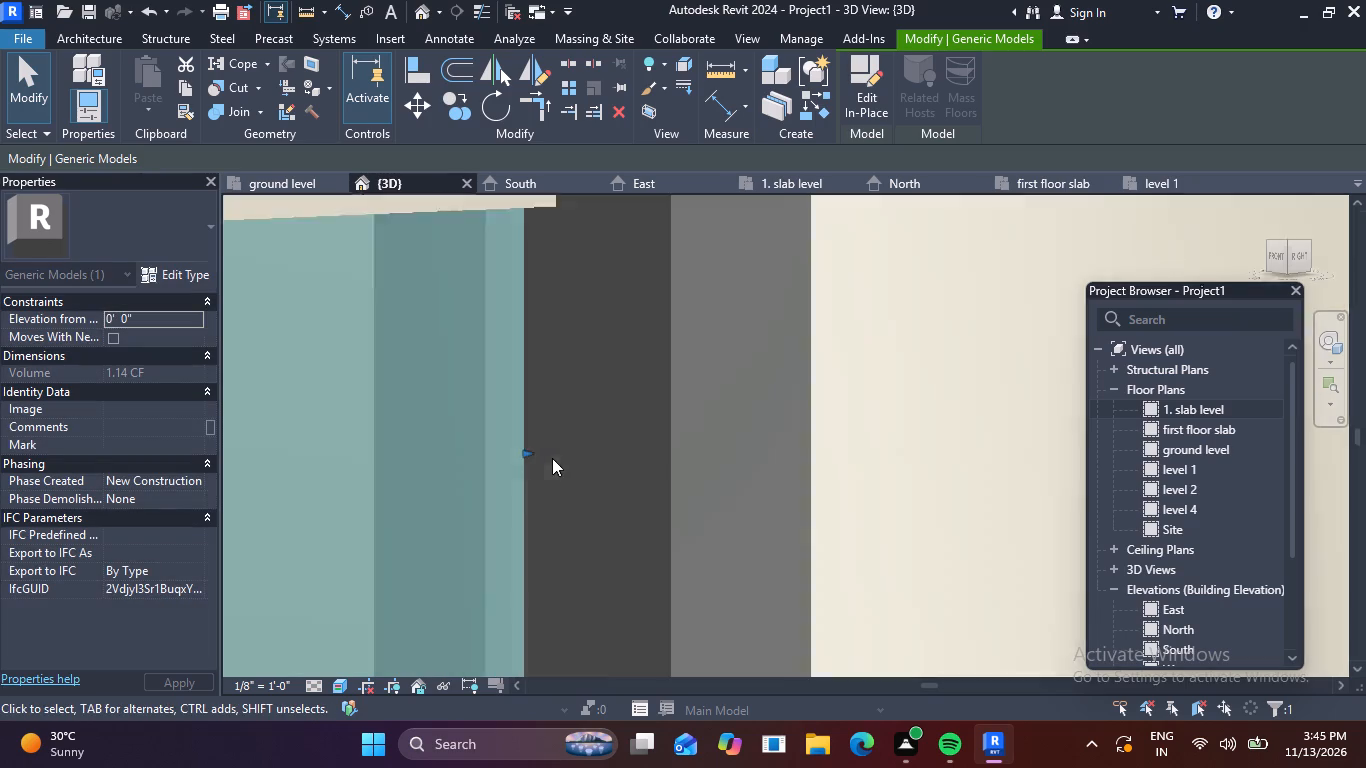
pyautogui.scroll(-4, 599, 428)
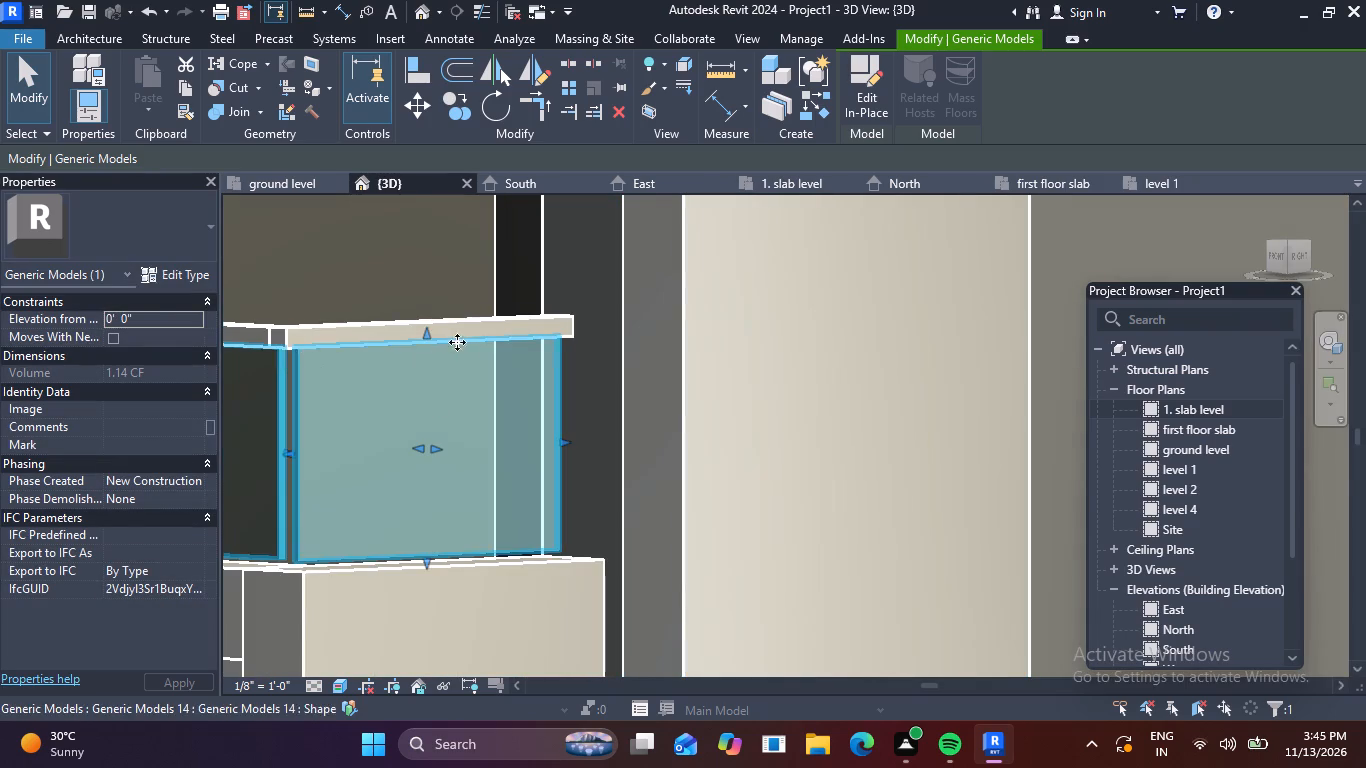
# Lower the top edge of the railing's side pane slightly, leaving a narrow gap below the handrail.
pyautogui.keyDown('shift'); pyautogui.moveTo(493, 295); pyautogui.dragTo(509, 264, button='middle'); pyautogui.keyUp('shift')
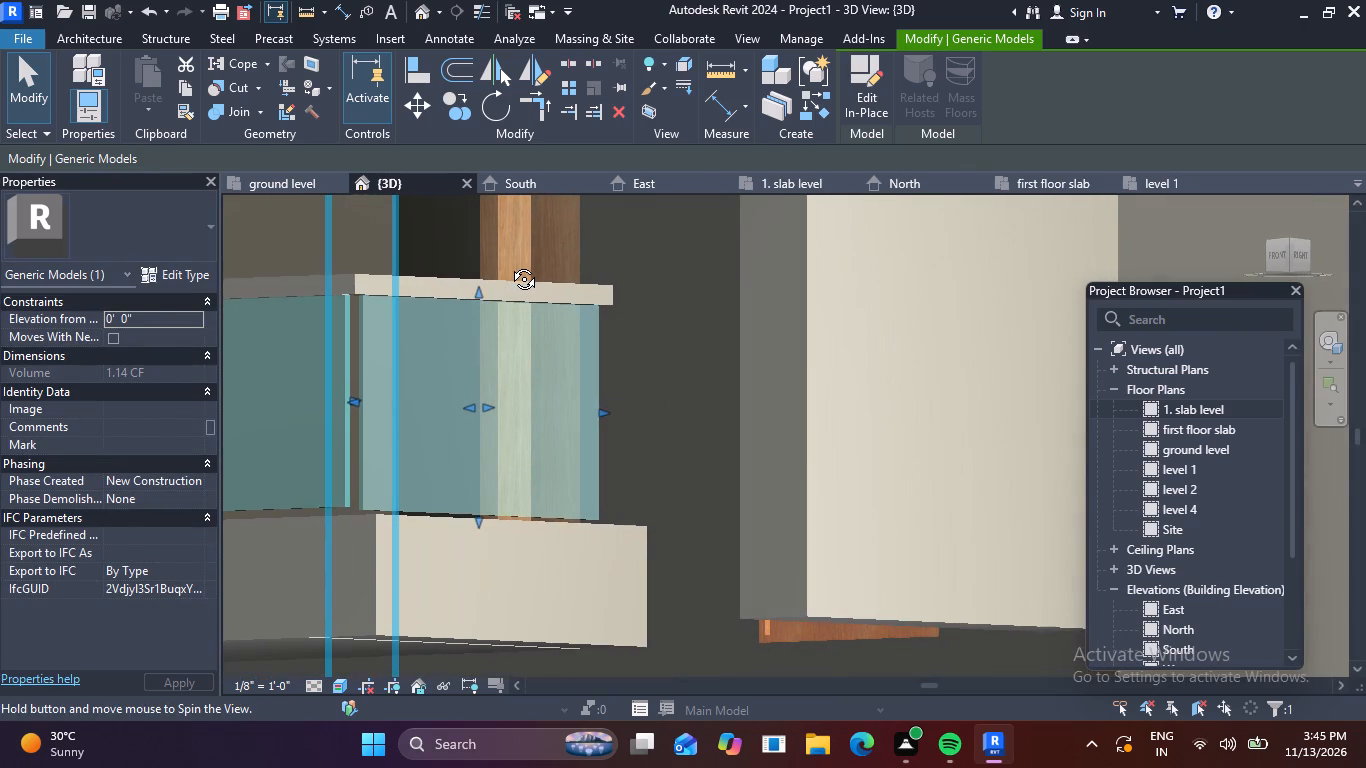
pyautogui.keyDown('shift'); pyautogui.moveTo(509, 264); pyautogui.dragTo(510, 264, button='middle'); pyautogui.keyUp('shift')
pyautogui.scroll(1, 392, 305)
pyautogui.moveTo(392, 306); pyautogui.dragTo(765, 359, button='middle')
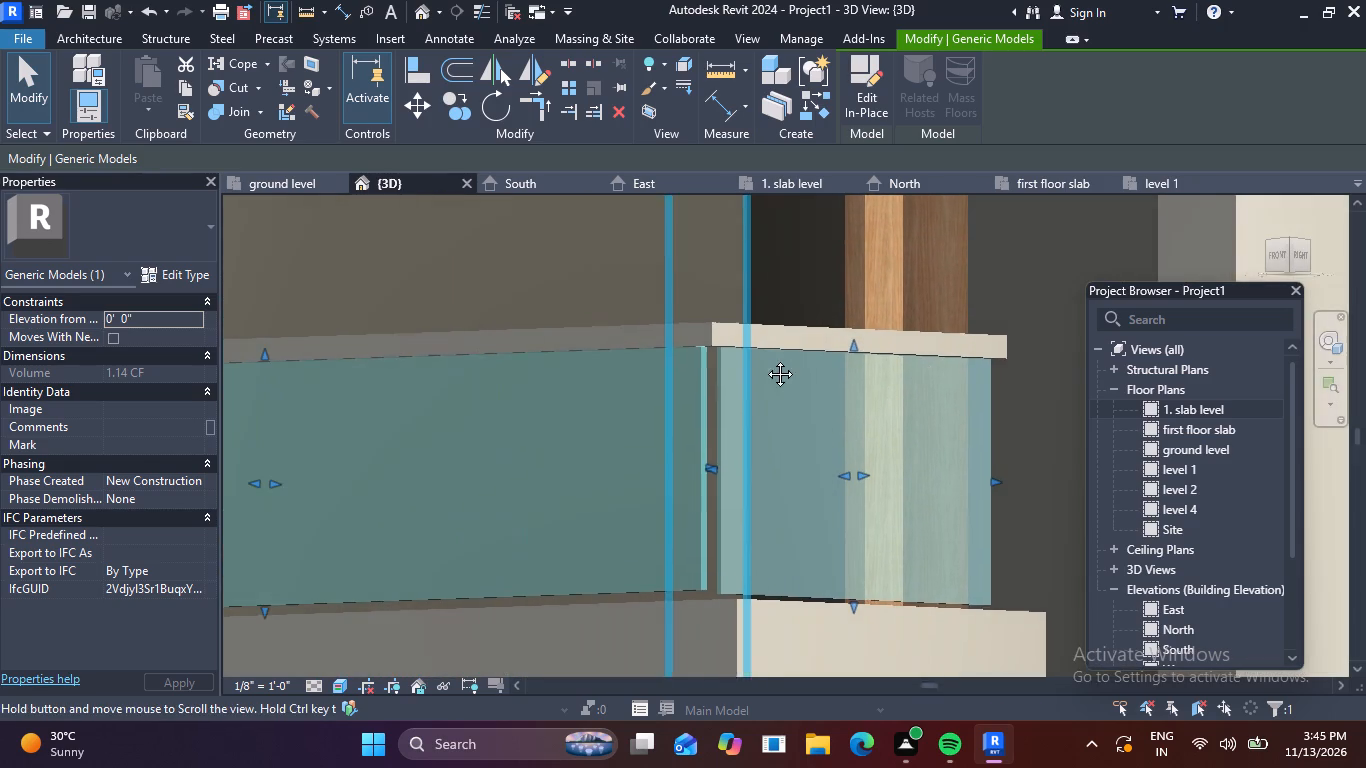
pyautogui.moveTo(765, 359); pyautogui.dragTo(782, 365, button='middle')
pyautogui.scroll(5, 787, 356)
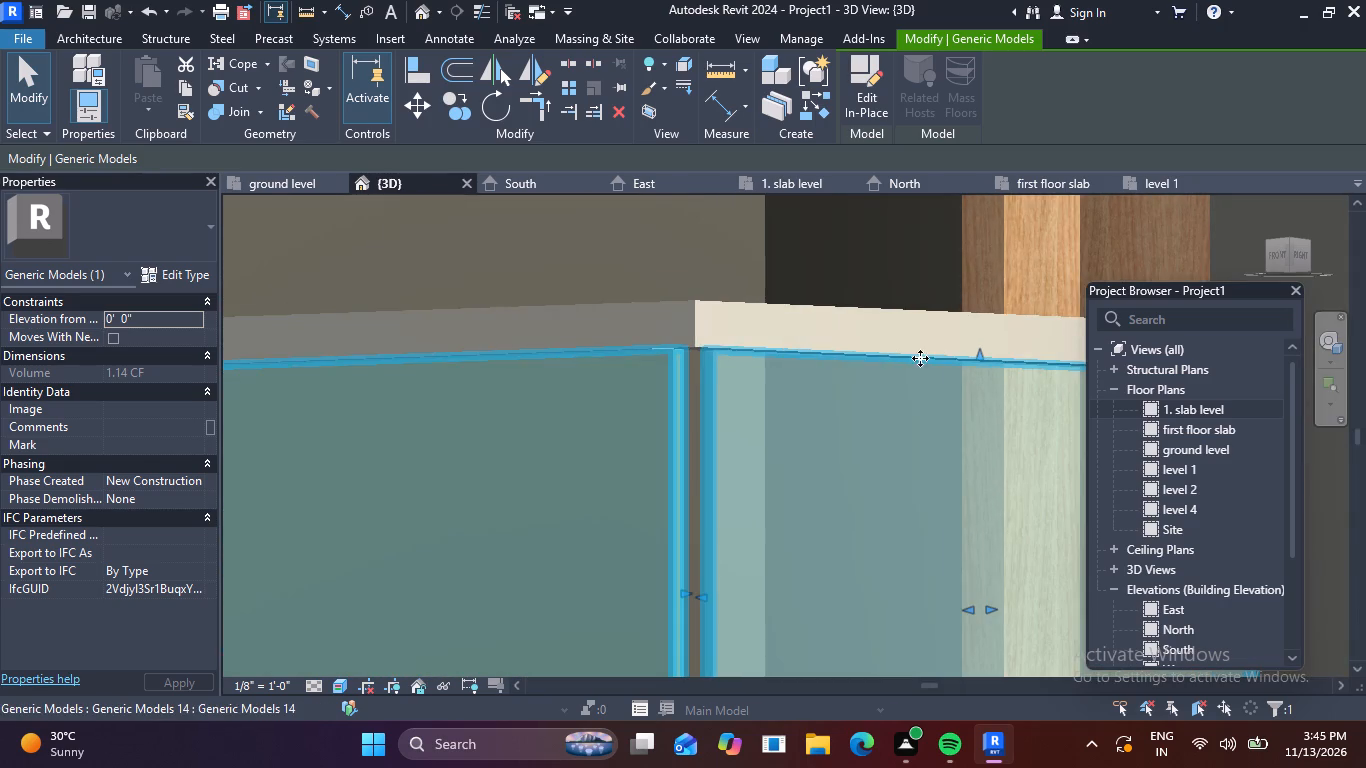
pyautogui.moveTo(980, 353); pyautogui.dragTo(982, 354)
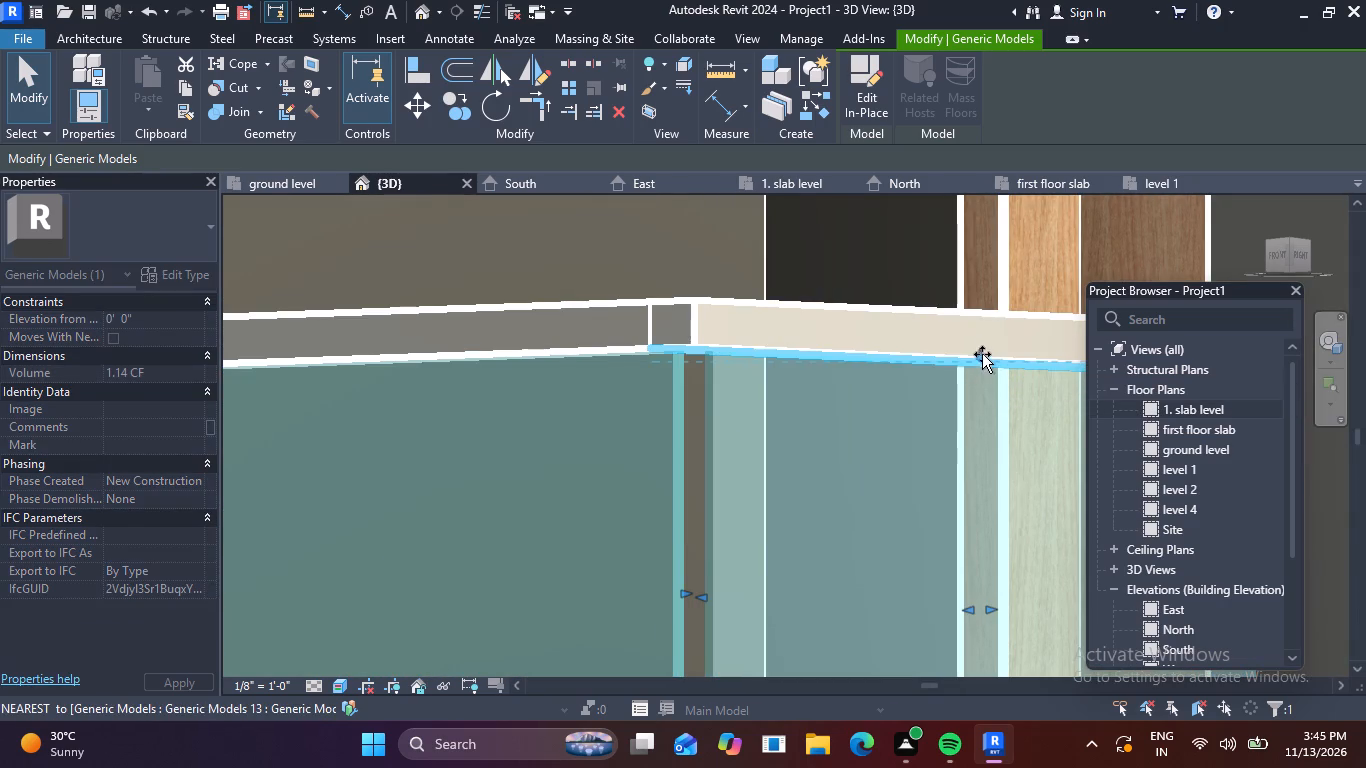
pyautogui.moveTo(982, 354); pyautogui.dragTo(983, 369)
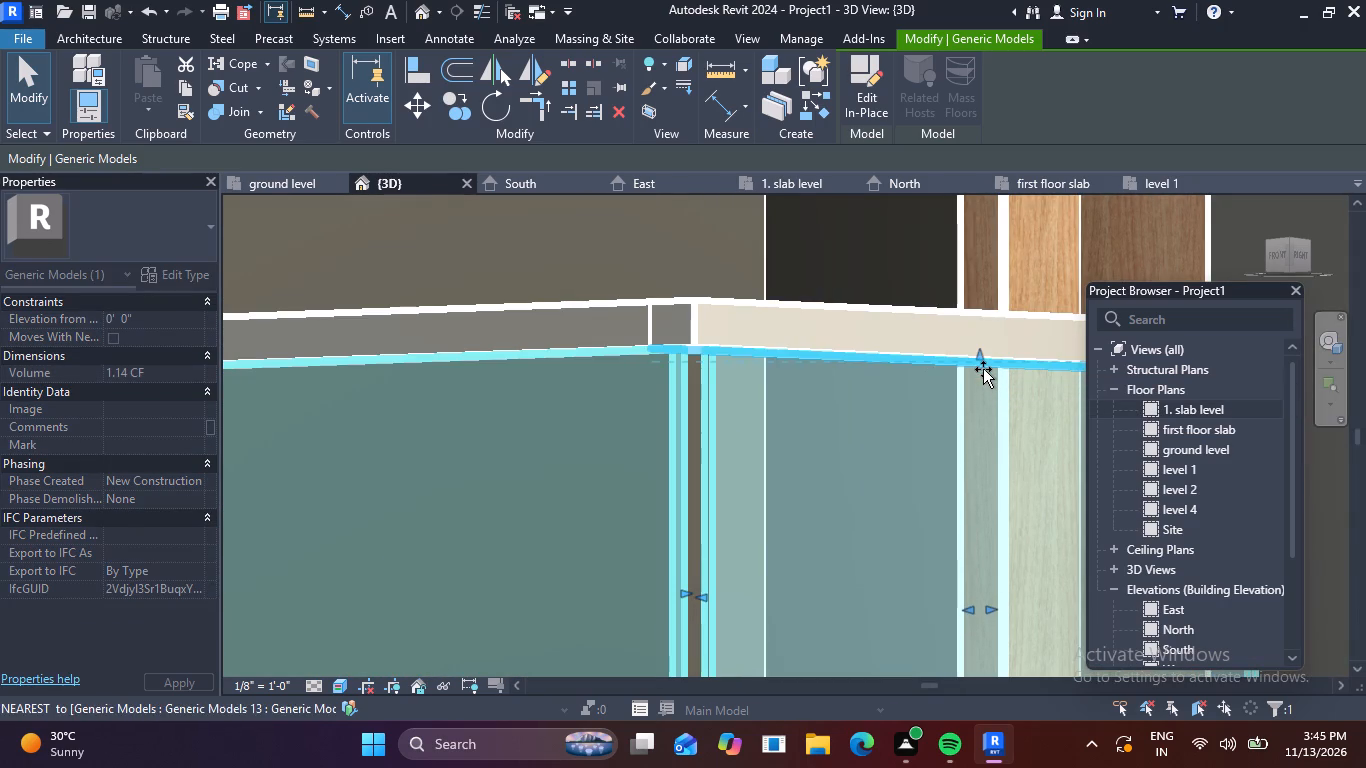
pyautogui.moveTo(983, 369); pyautogui.dragTo(983, 380)
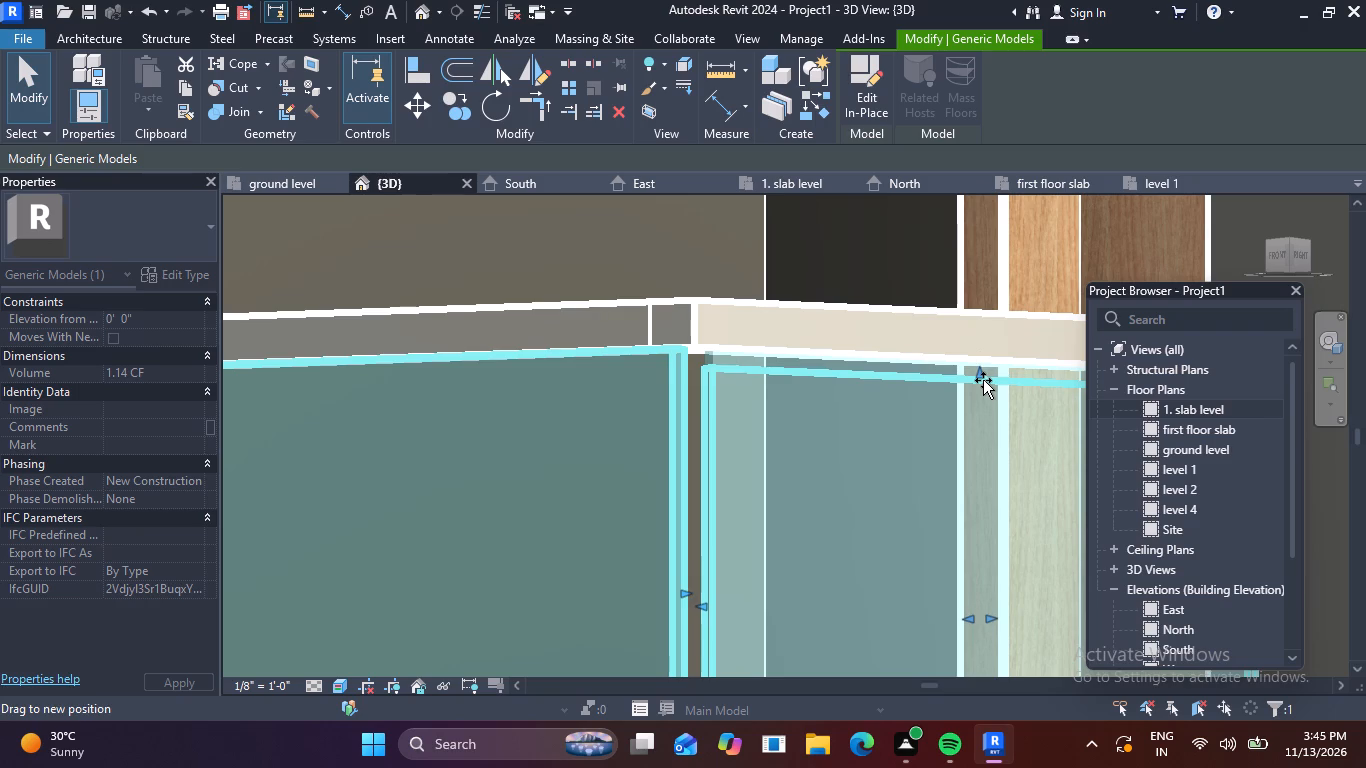
pyautogui.moveTo(983, 380); pyautogui.dragTo(981, 374)
# Lower the top edge of the railing's front pane slightly to leave a narrow gap below the handrail, and clear the selection.
pyautogui.moveTo(568, 390); pyautogui.dragTo(596, 404, button='middle')
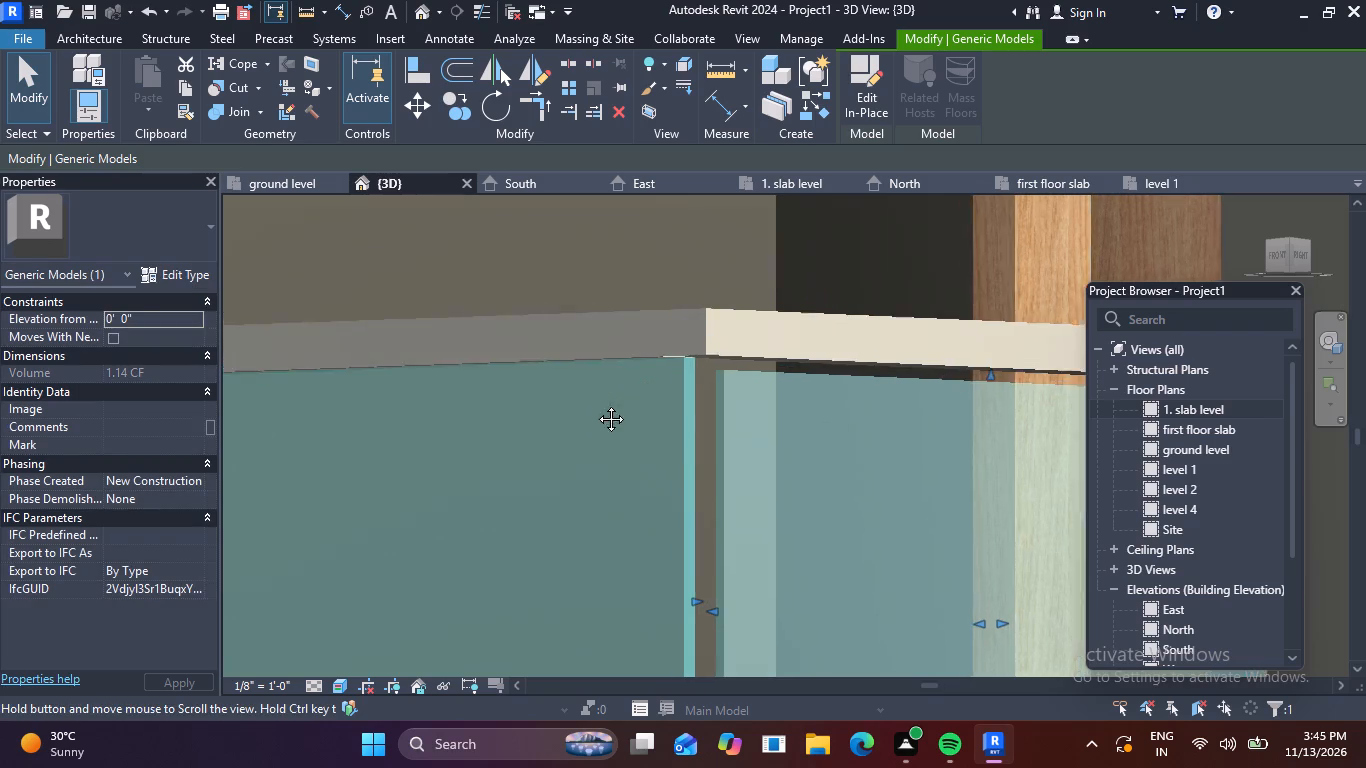
pyautogui.moveTo(596, 404); pyautogui.dragTo(736, 419, button='middle')
pyautogui.scroll(-4, 700, 411)
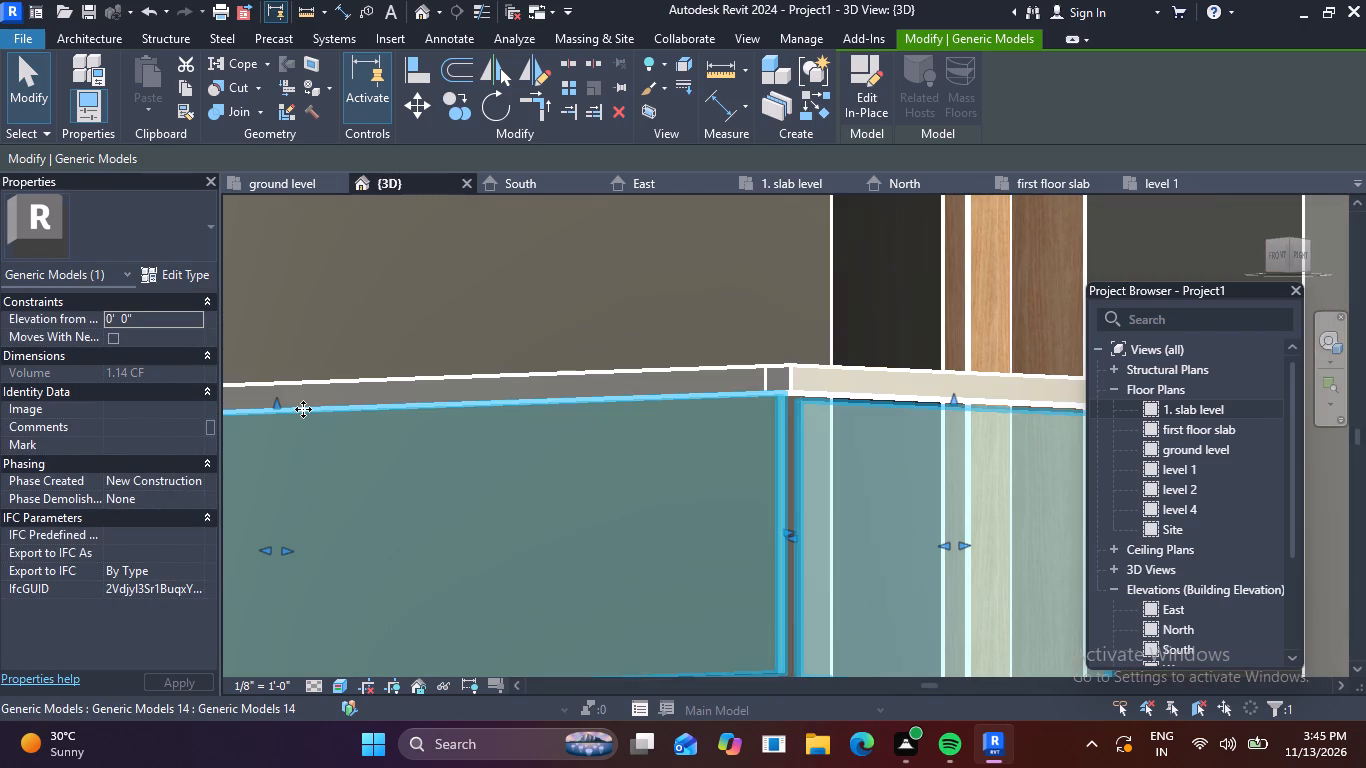
pyautogui.moveTo(272, 403); pyautogui.dragTo(282, 426)
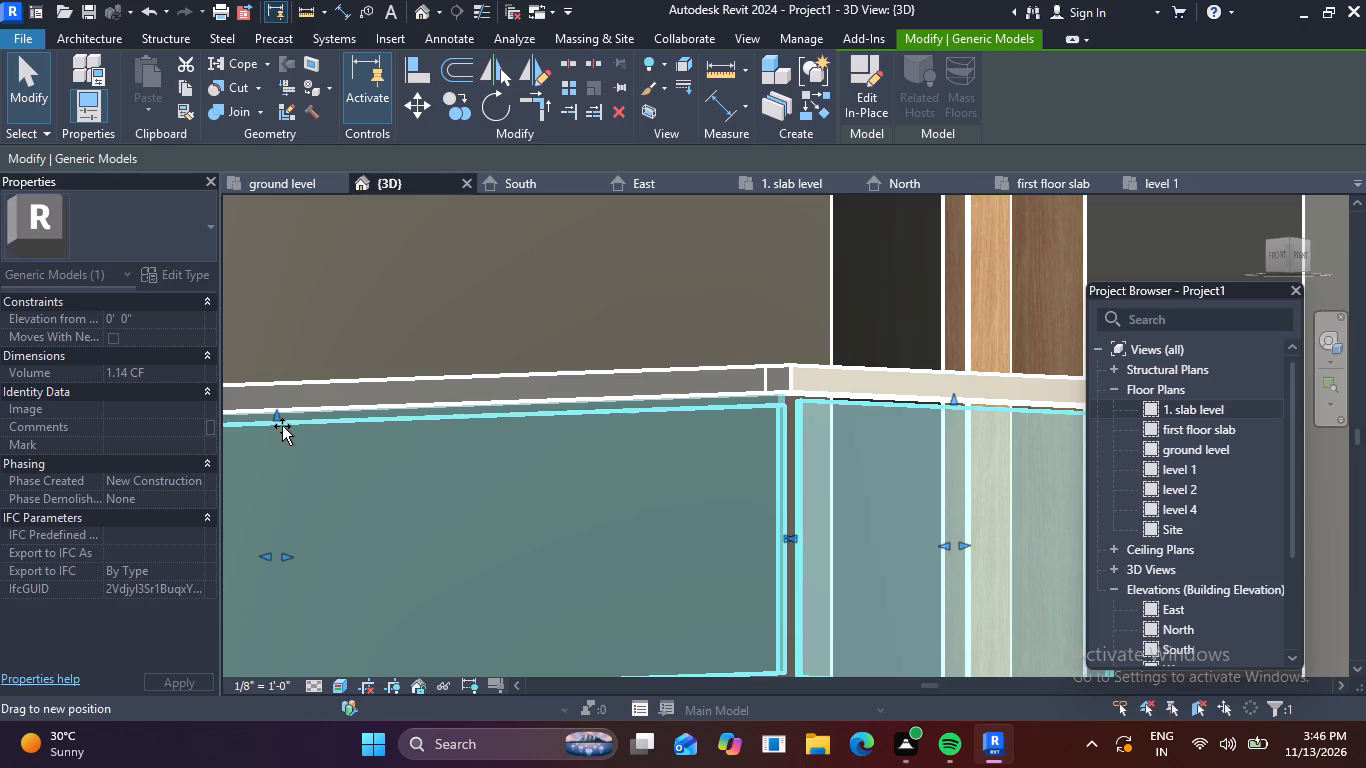
pyautogui.moveTo(282, 426); pyautogui.dragTo(288, 420)
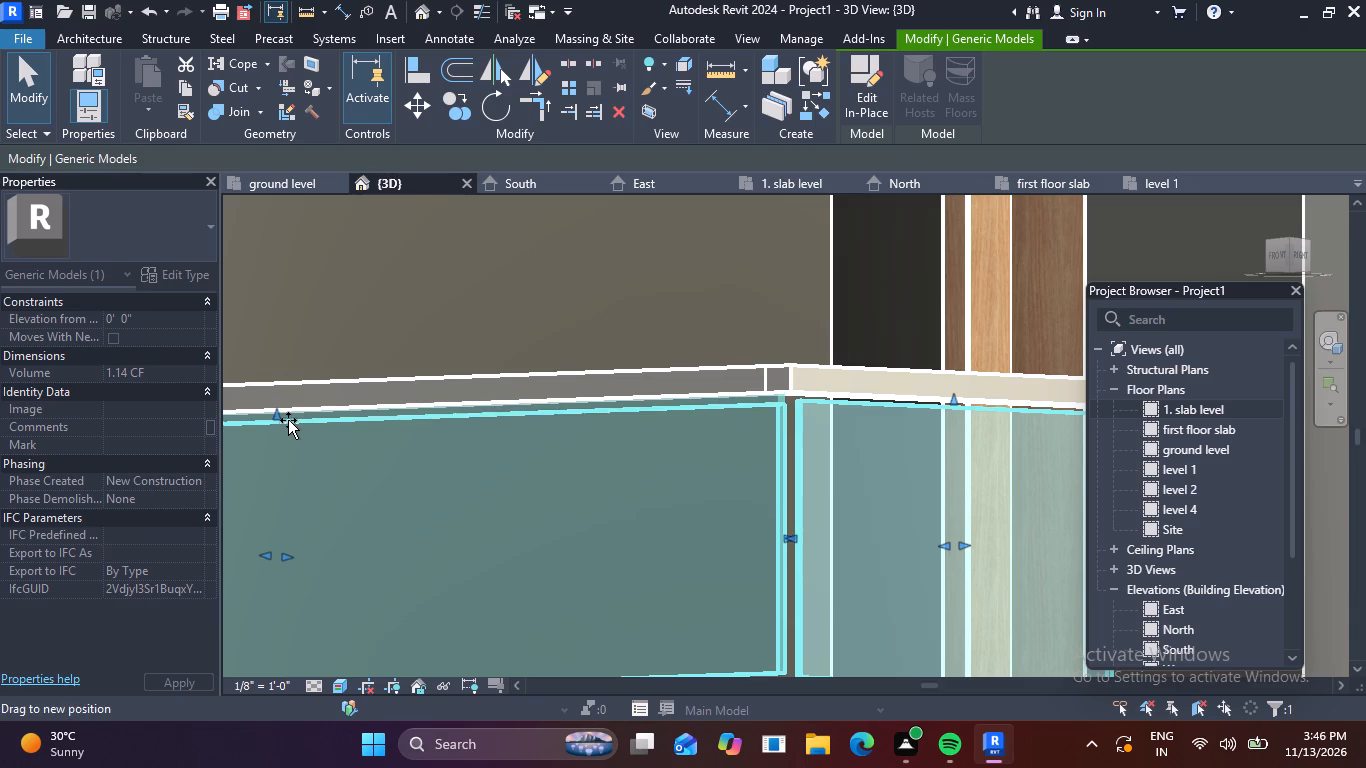
pyautogui.moveTo(288, 420); pyautogui.dragTo(289, 420)
pyautogui.scroll(-5, 682, 350)
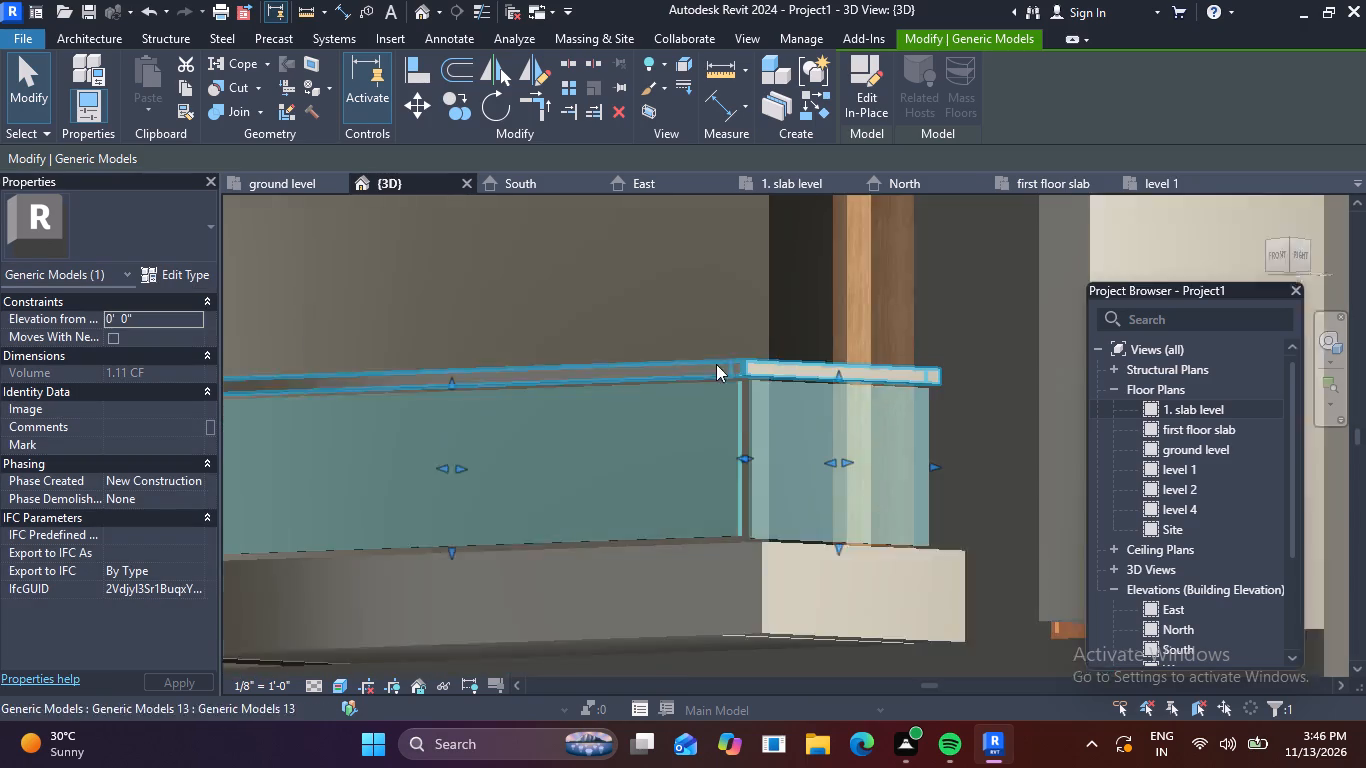
pyautogui.press('Escape')
pyautogui.press('Escape')
pyautogui.press('Escape')
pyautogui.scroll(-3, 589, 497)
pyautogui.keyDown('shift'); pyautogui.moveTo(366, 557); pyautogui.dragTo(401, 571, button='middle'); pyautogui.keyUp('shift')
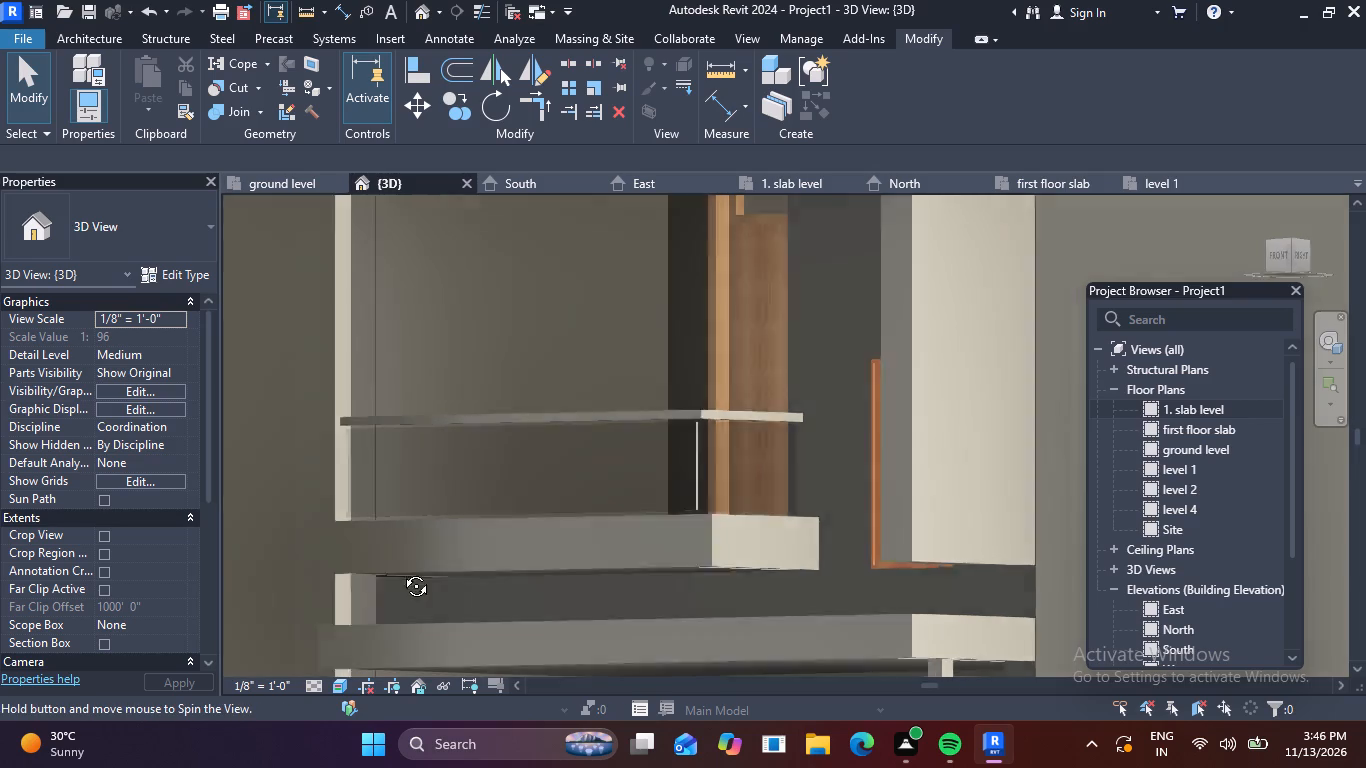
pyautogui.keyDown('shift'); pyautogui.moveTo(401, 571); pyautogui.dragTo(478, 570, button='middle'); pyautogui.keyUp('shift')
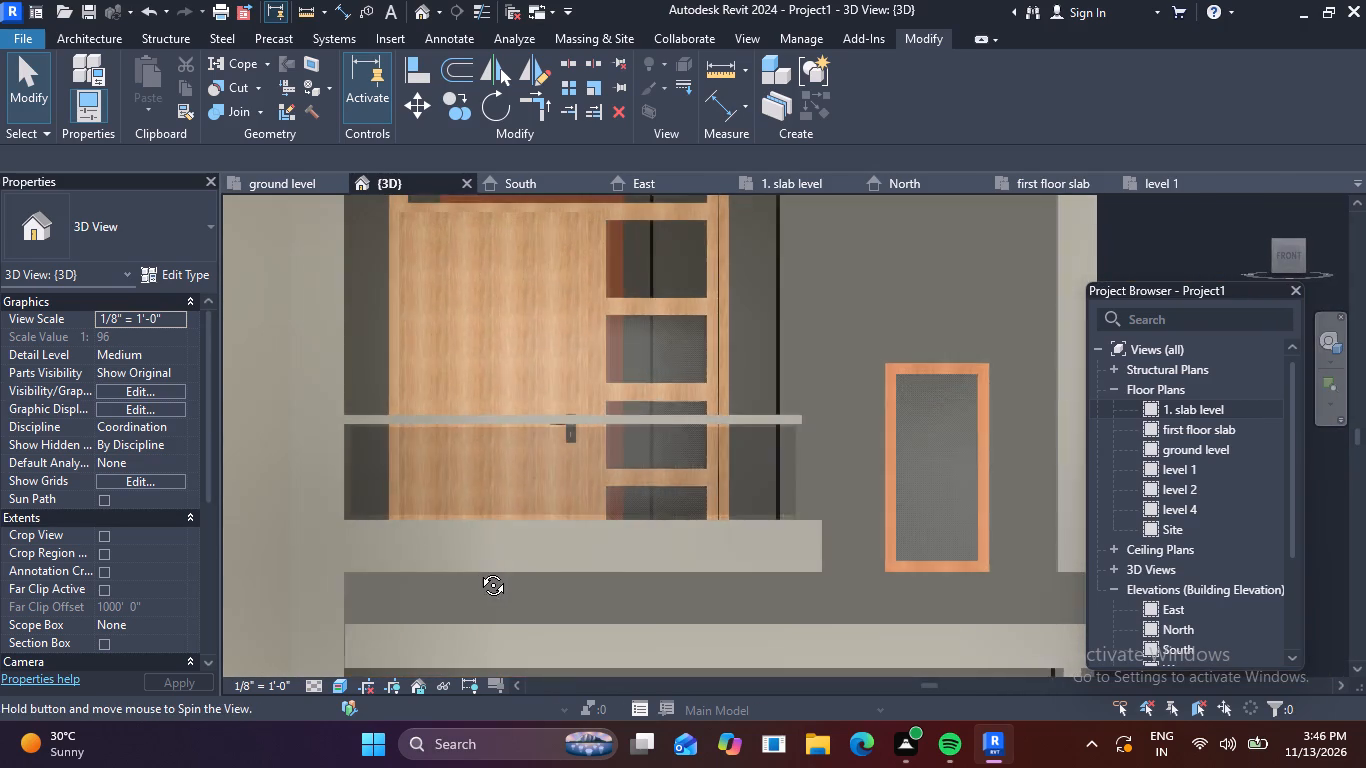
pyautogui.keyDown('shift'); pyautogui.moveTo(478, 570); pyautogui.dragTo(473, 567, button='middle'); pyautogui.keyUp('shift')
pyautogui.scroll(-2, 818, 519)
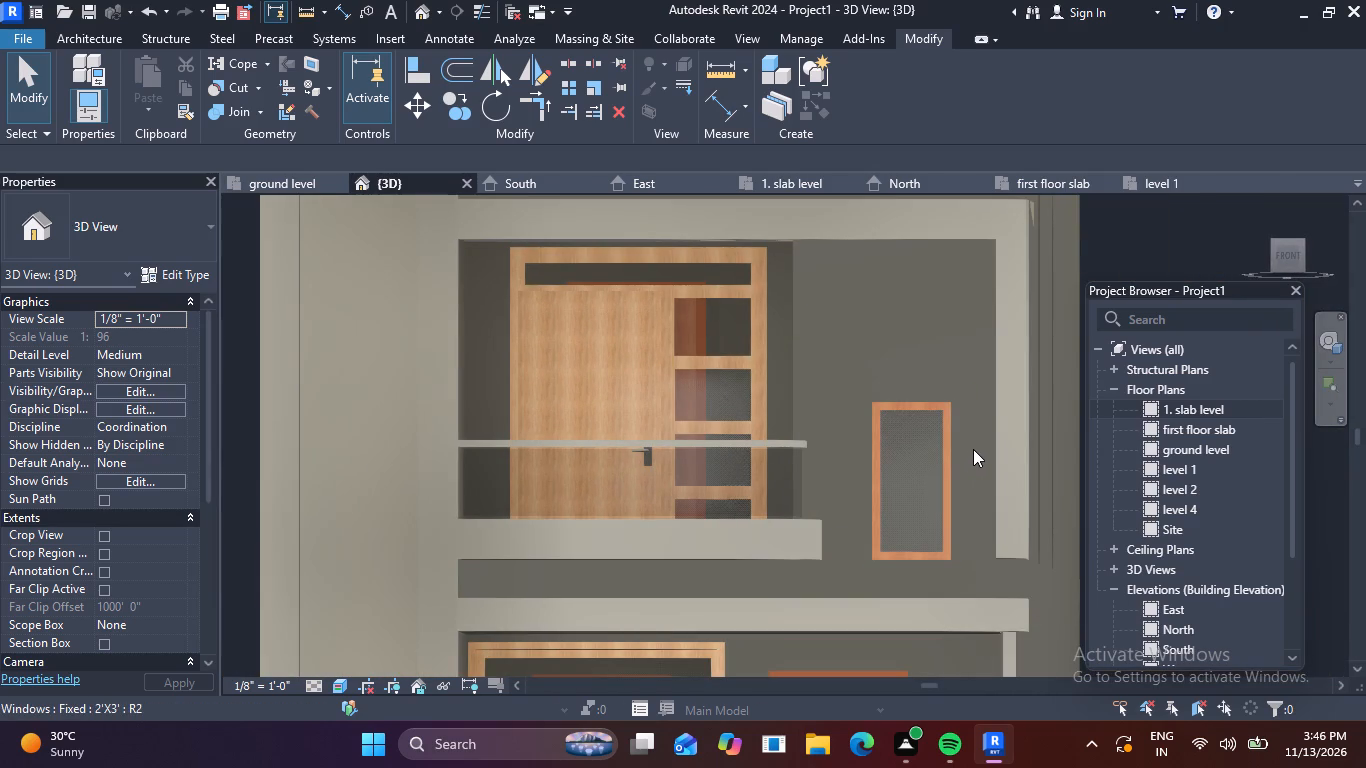
# Open the balcony railing's glass panes for in-place editing and paint the front pane's outer face with Default Mass Interior Wall.
pyautogui.scroll(2, 746, 498)
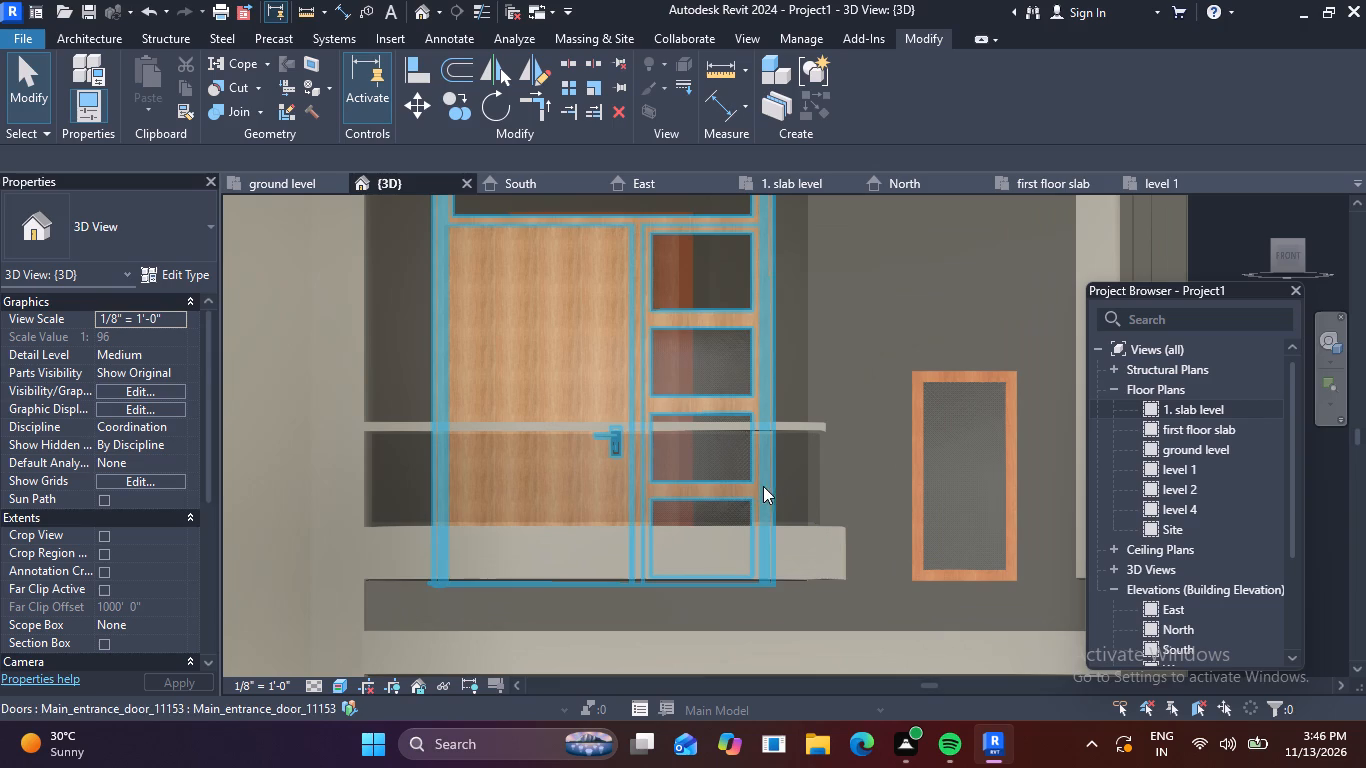
pyautogui.click(810, 482)
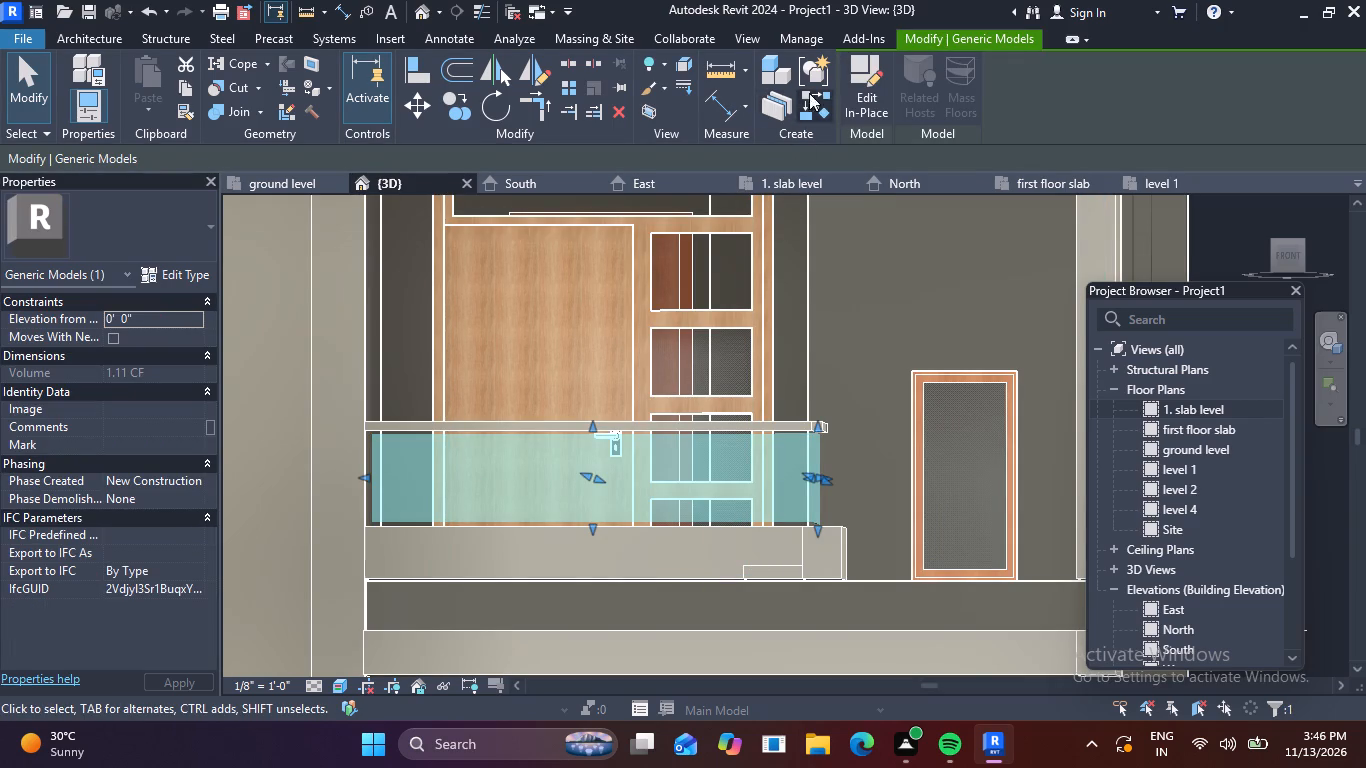
pyautogui.click(861, 94)
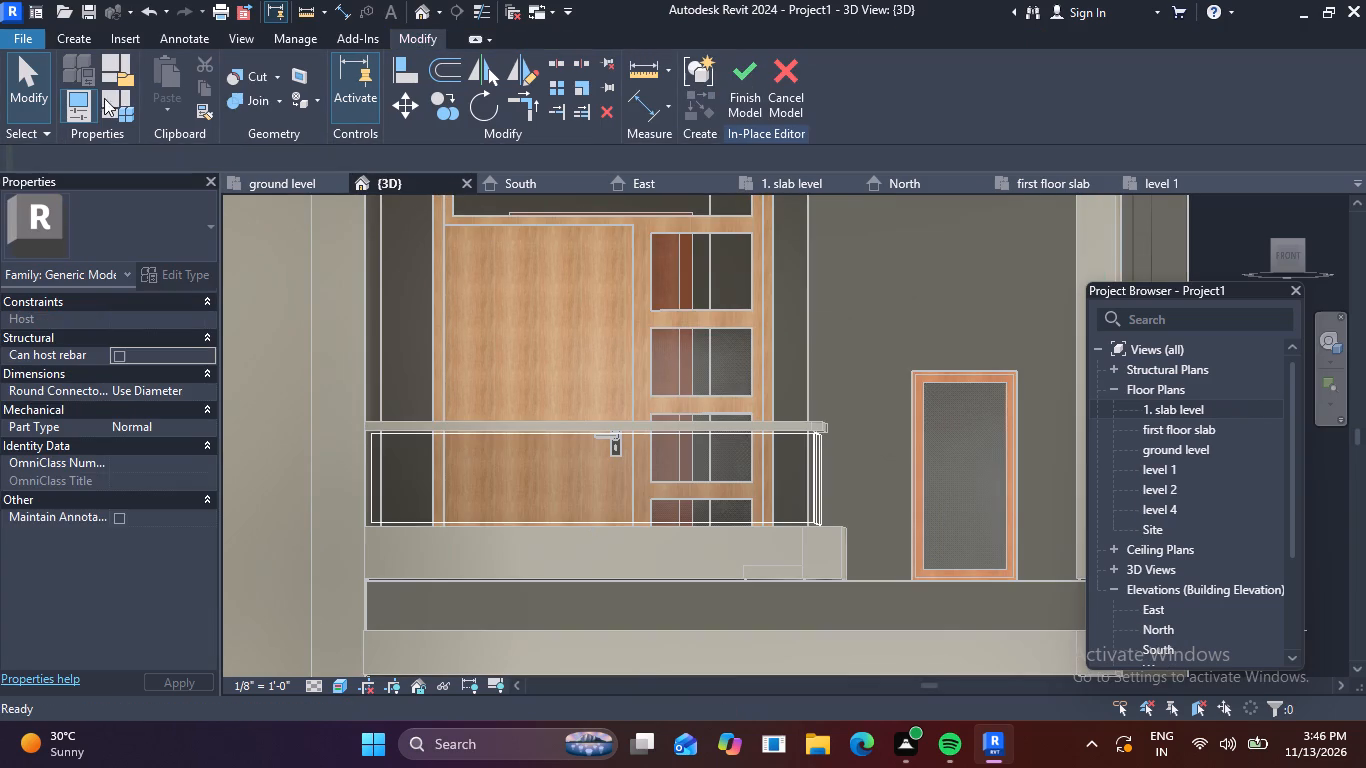
pyautogui.click(320, 94)
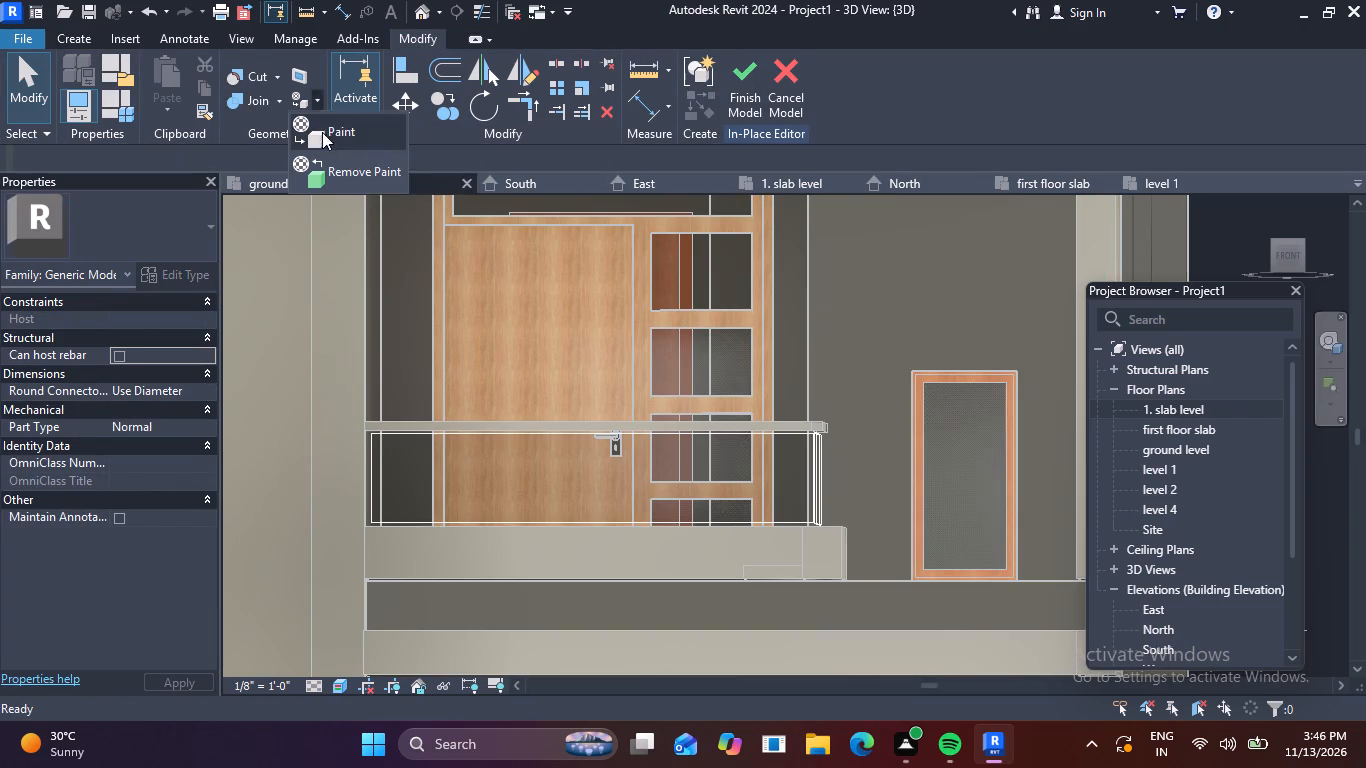
pyautogui.click(327, 129)
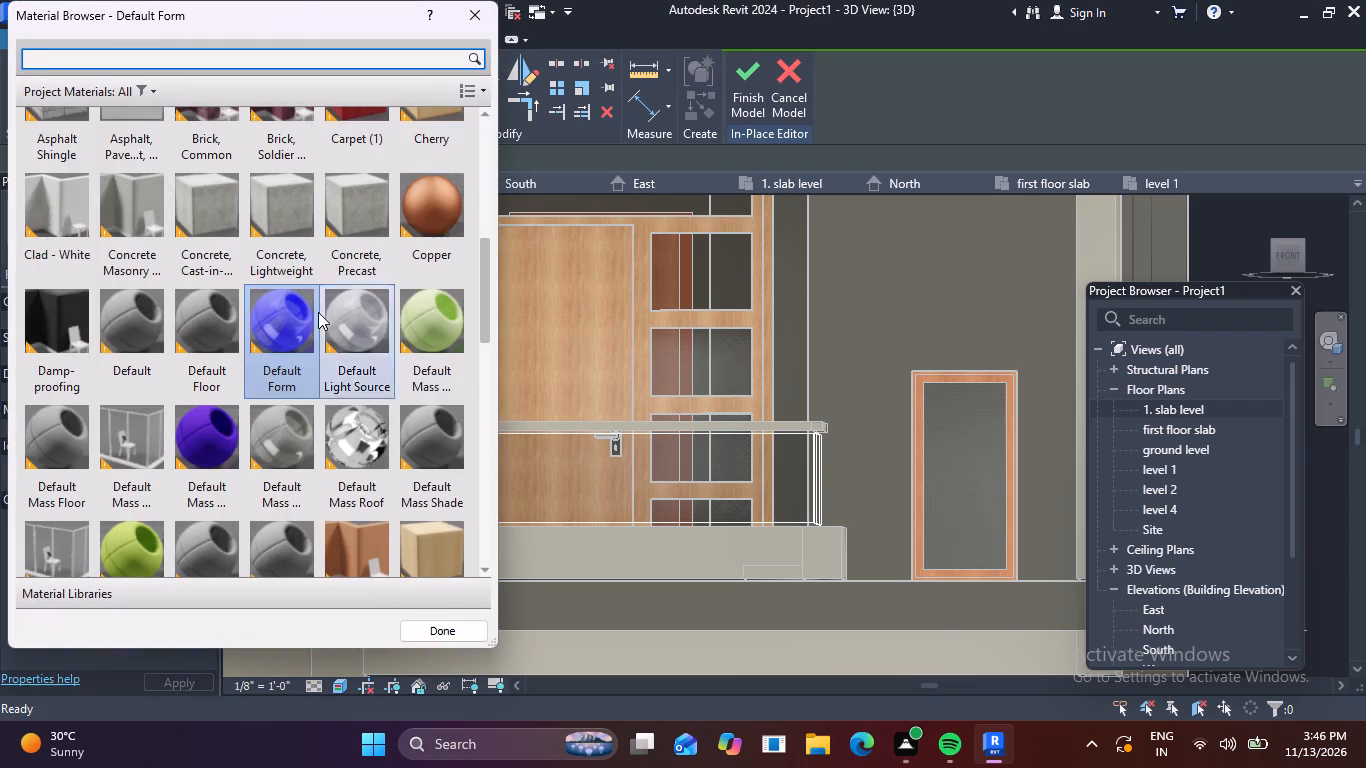
pyautogui.scroll(-7, 340, 264)
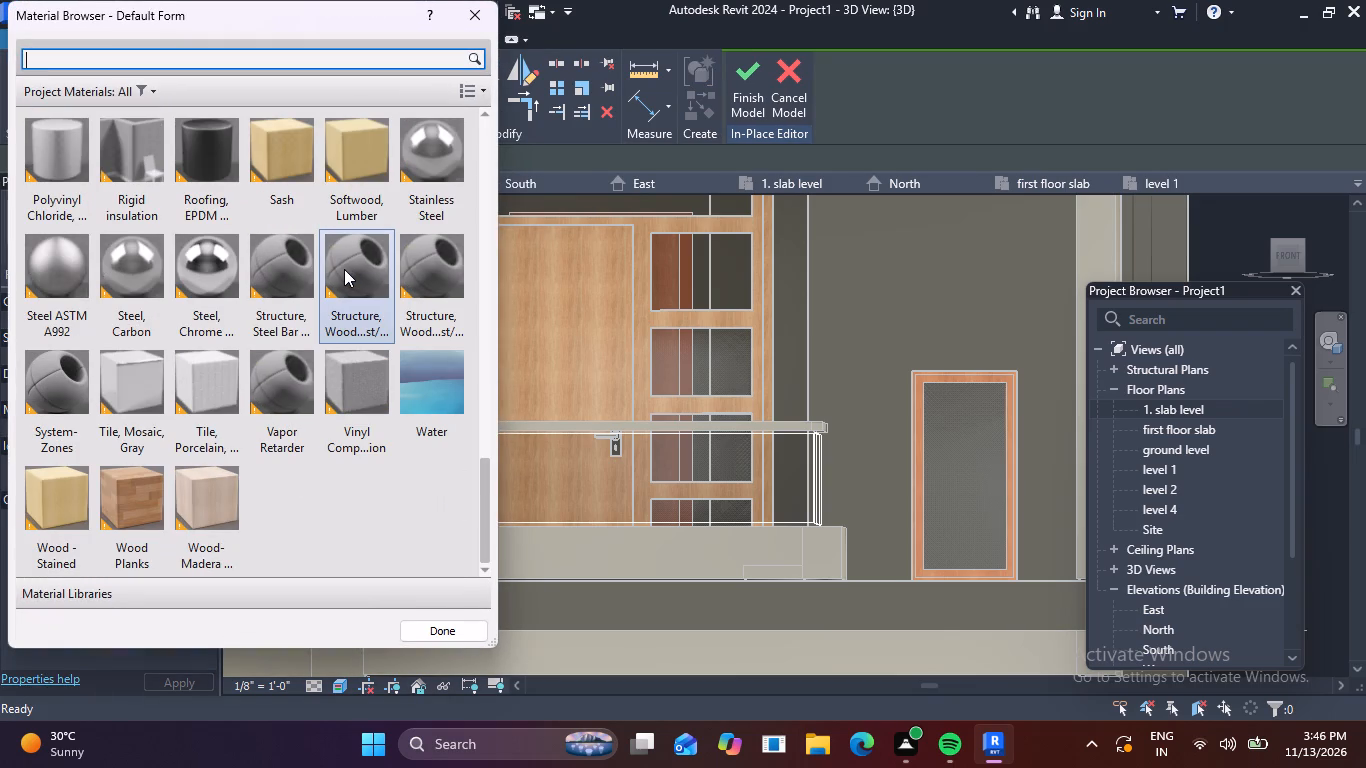
pyautogui.scroll(3, 314, 276)
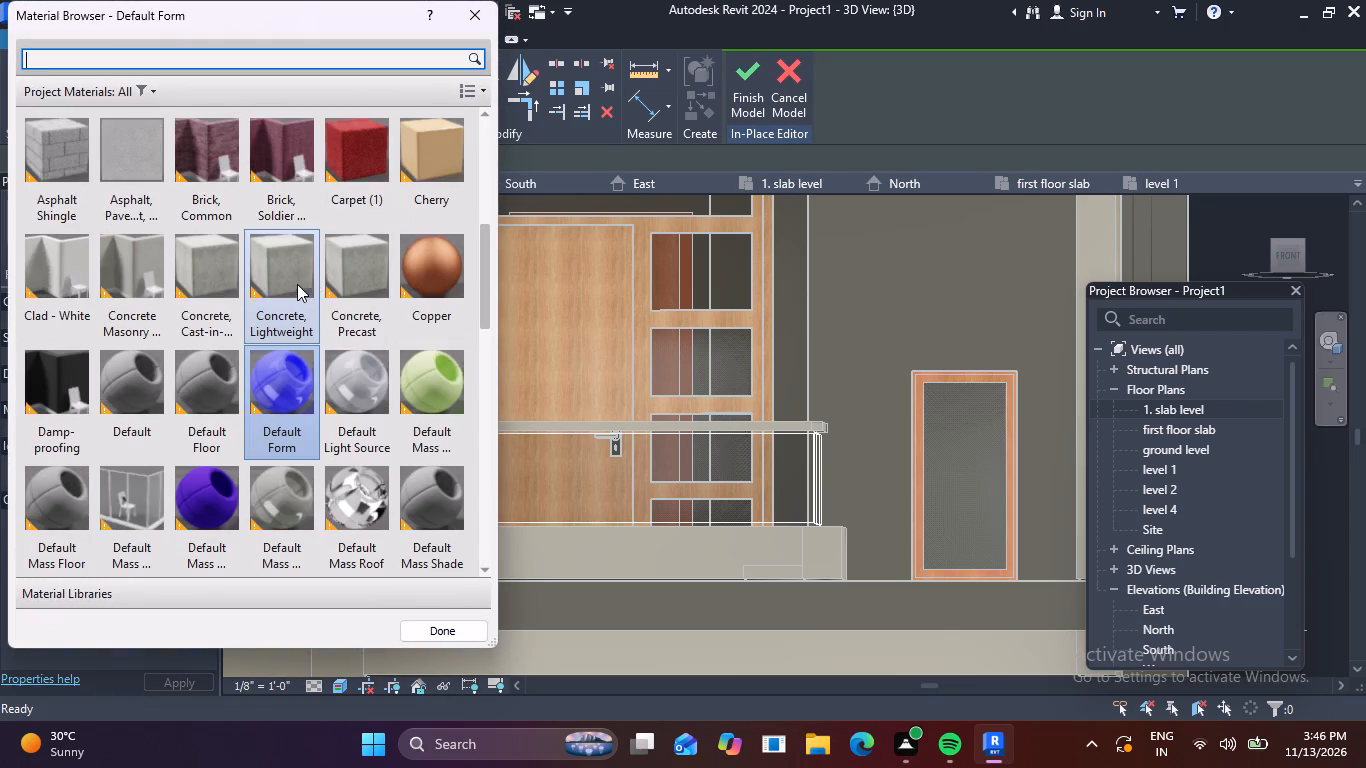
pyautogui.click(217, 486)
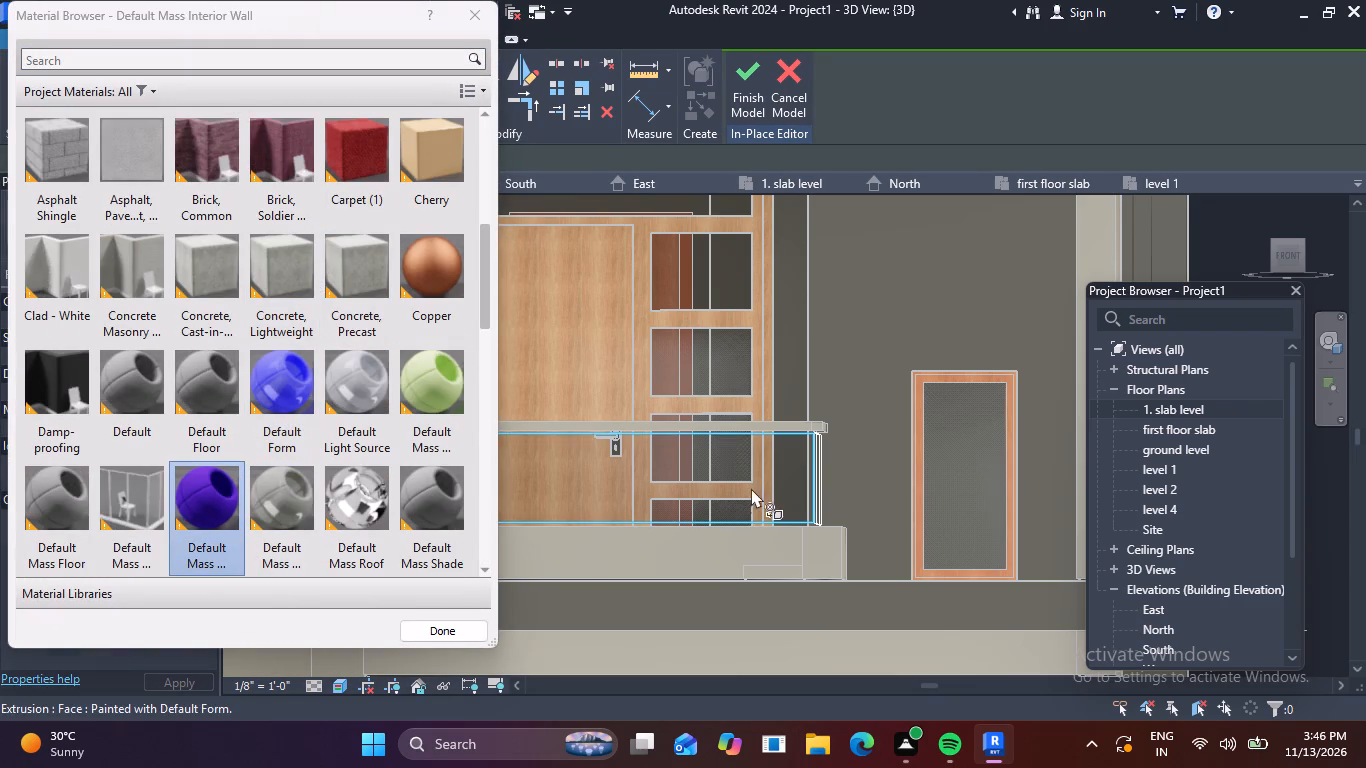
pyautogui.click(783, 472)
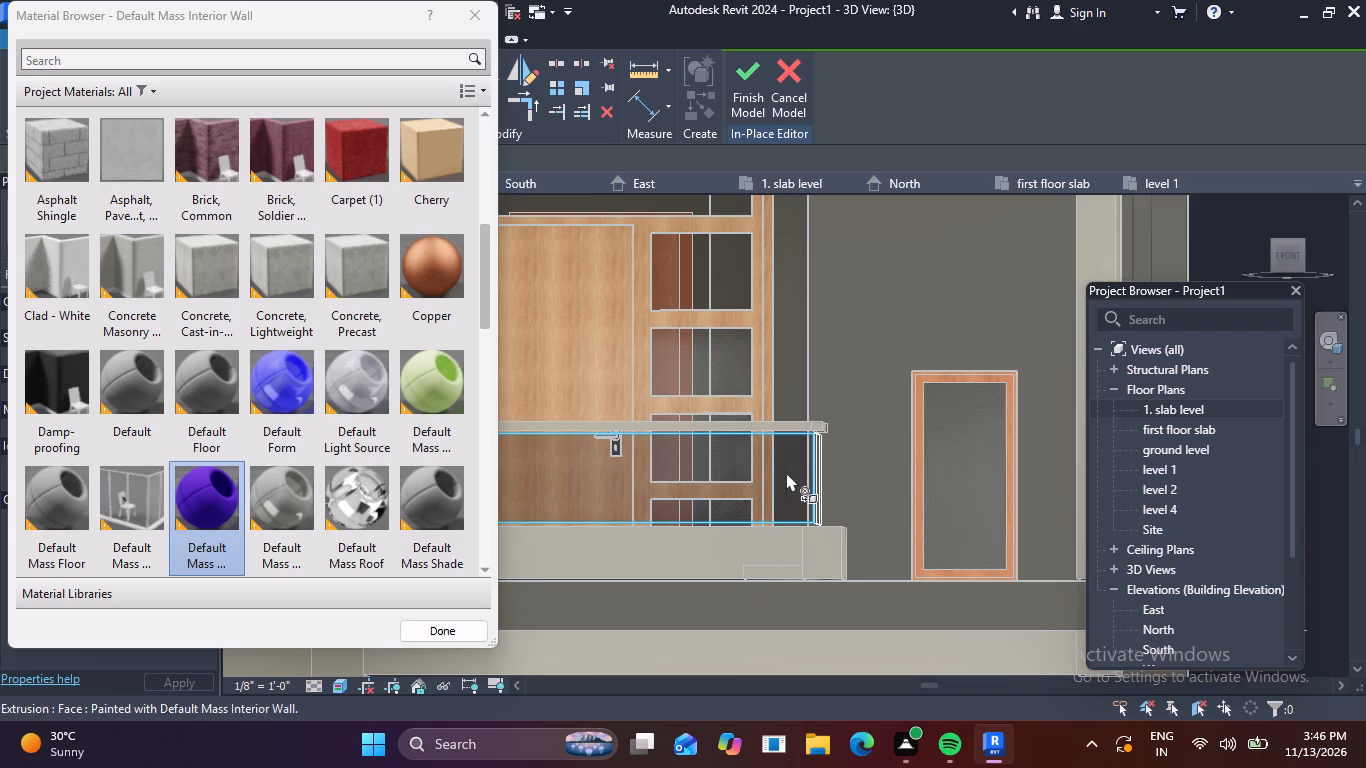
# Paint the side pane's outer face with the same Default Mass Interior Wall material and finish the in-place model.
pyautogui.scroll(-3, 841, 468)
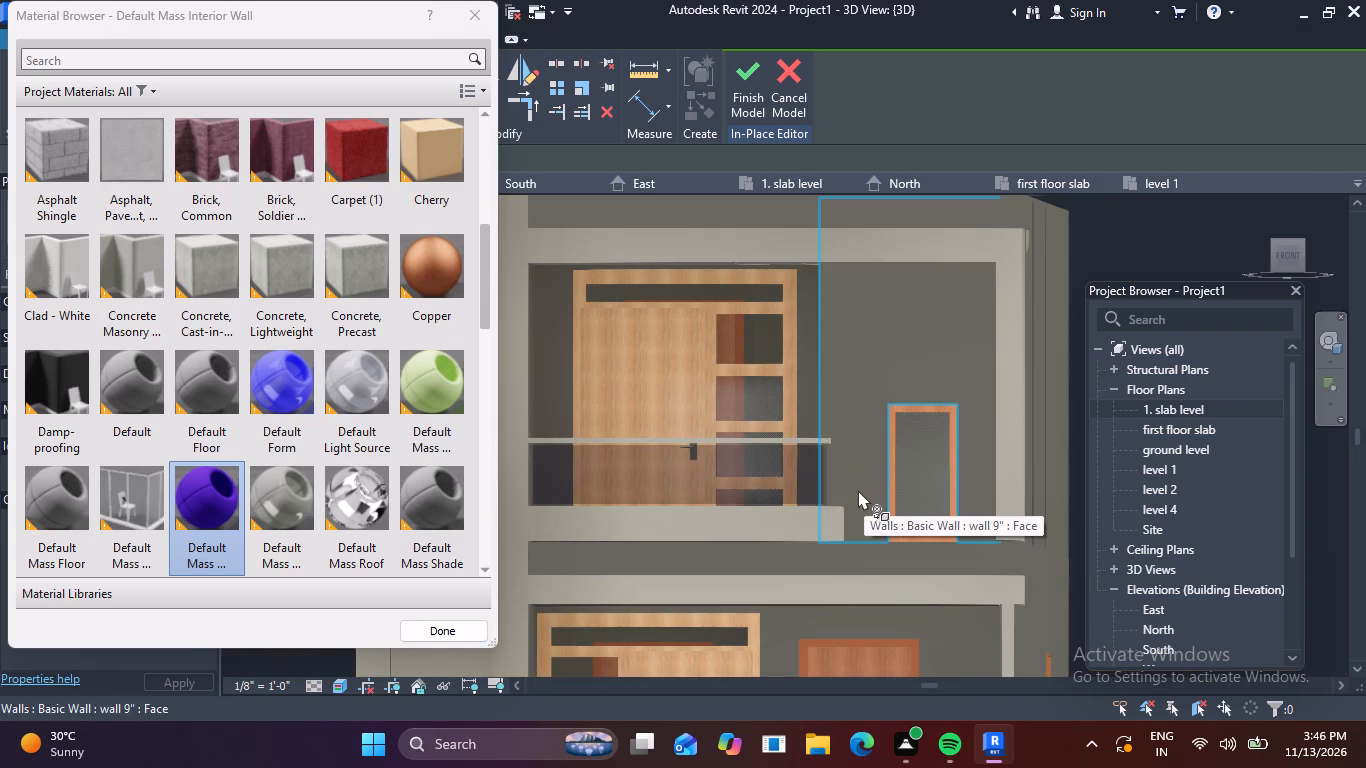
pyautogui.keyDown('shift'); pyautogui.moveTo(858, 492); pyautogui.dragTo(827, 499, button='middle'); pyautogui.keyUp('shift')
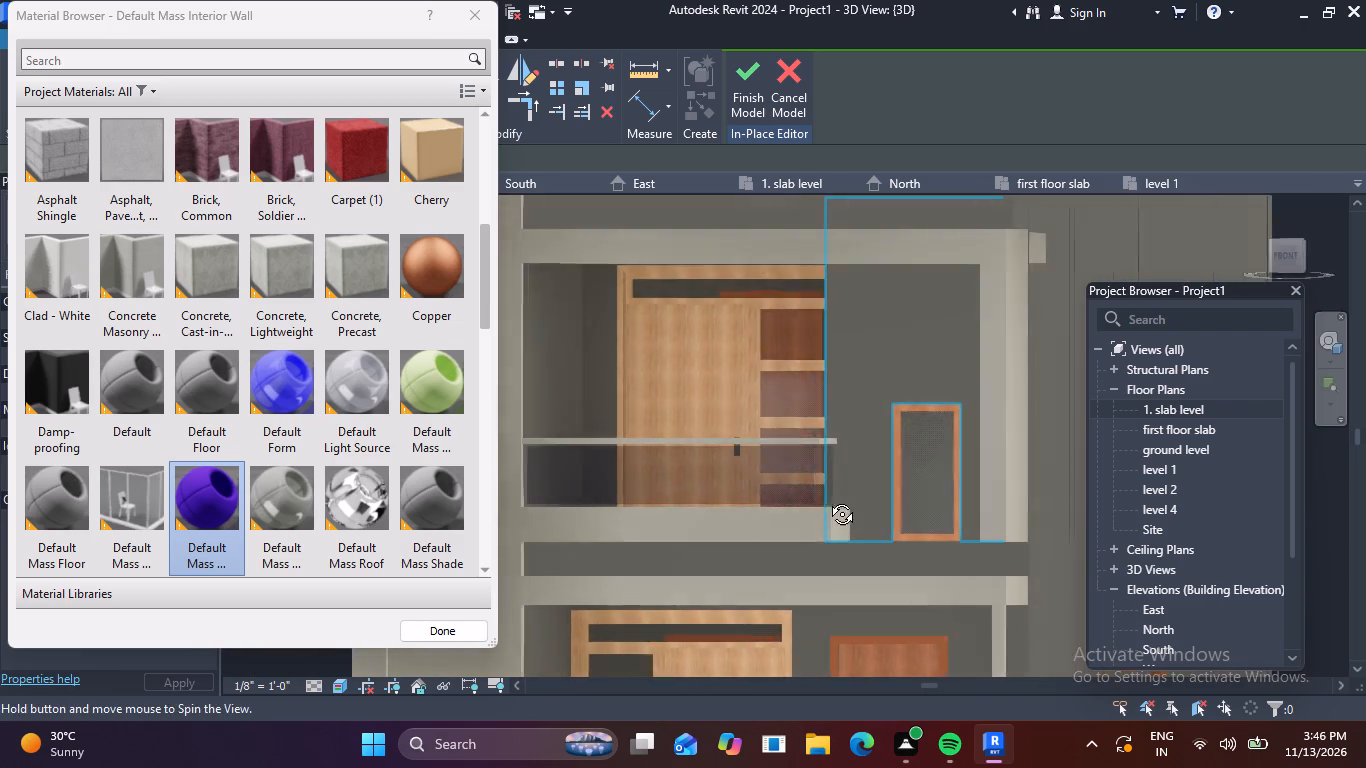
pyautogui.keyDown('shift'); pyautogui.moveTo(827, 499); pyautogui.dragTo(777, 496, button='middle'); pyautogui.keyUp('shift')
pyautogui.scroll(5, 793, 474)
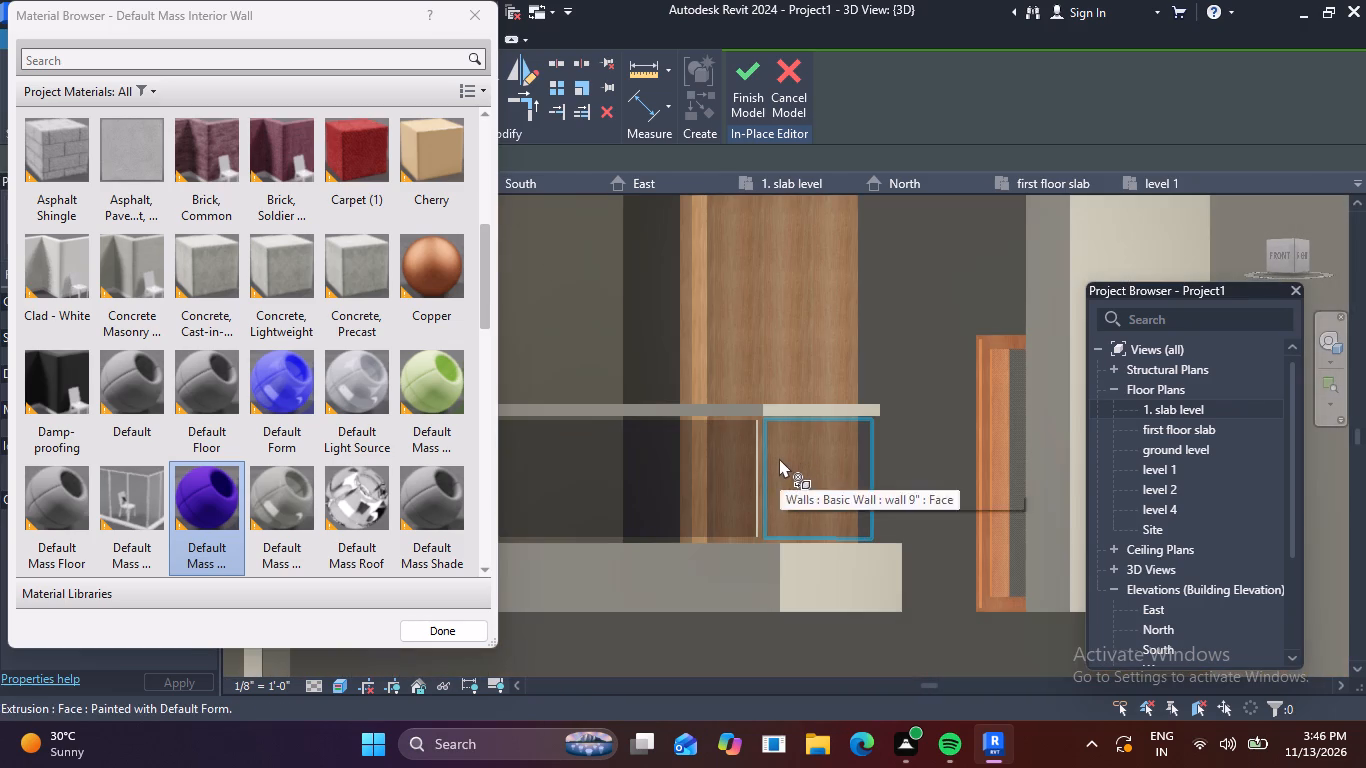
pyautogui.click(779, 458)
pyautogui.press('Escape')
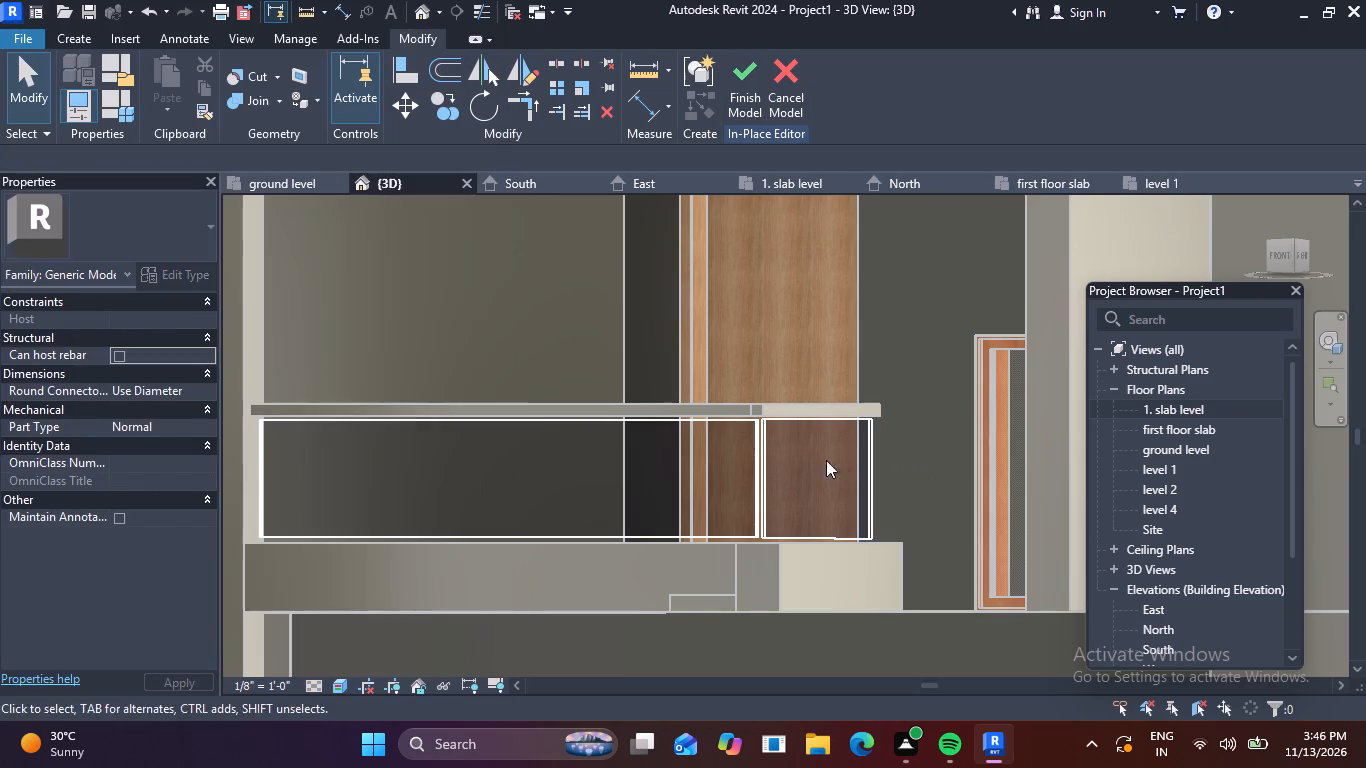
pyautogui.click(749, 86)
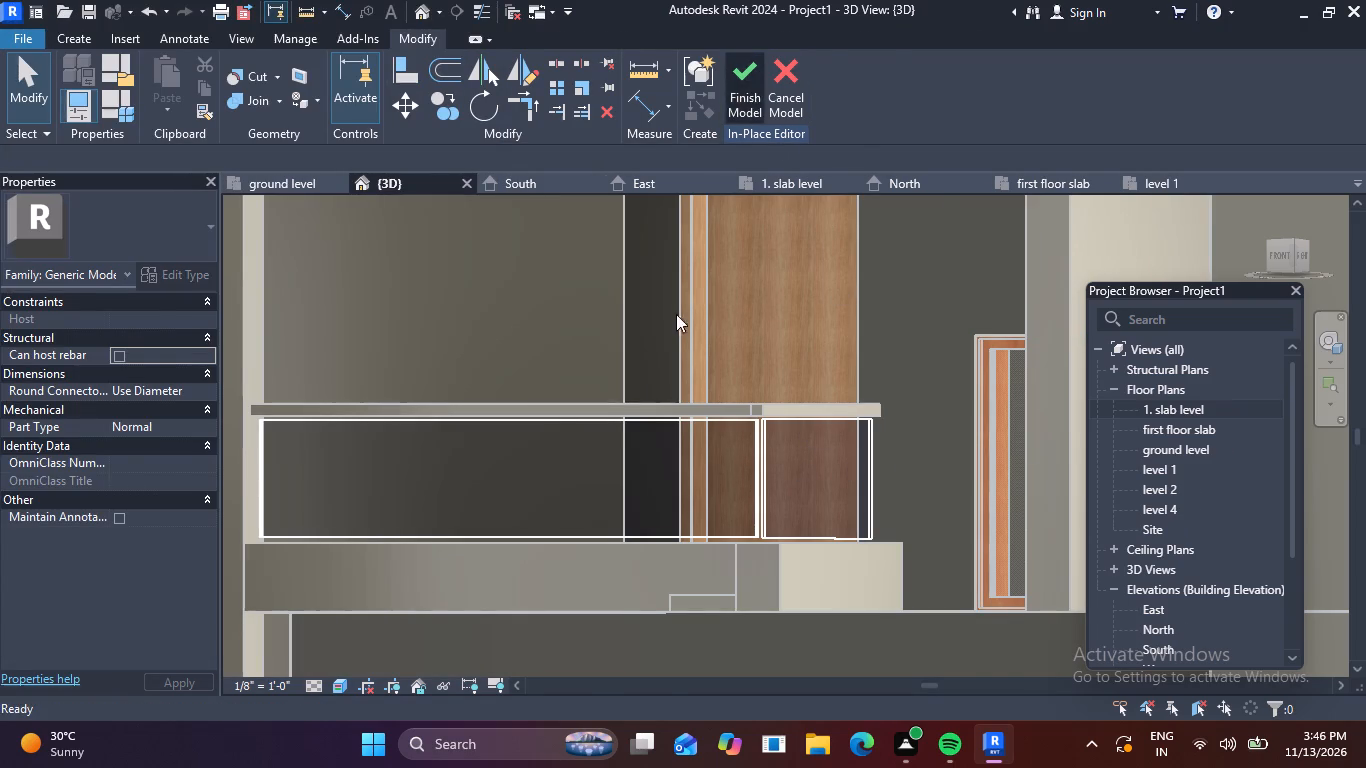
# Open the balcony handrail for in-place editing and choose Steel, Chrome Plated as the paint material.
pyautogui.scroll(-4, 676, 325)
pyautogui.keyDown('shift'); pyautogui.moveTo(407, 528); pyautogui.dragTo(474, 531, button='middle'); pyautogui.keyUp('shift')
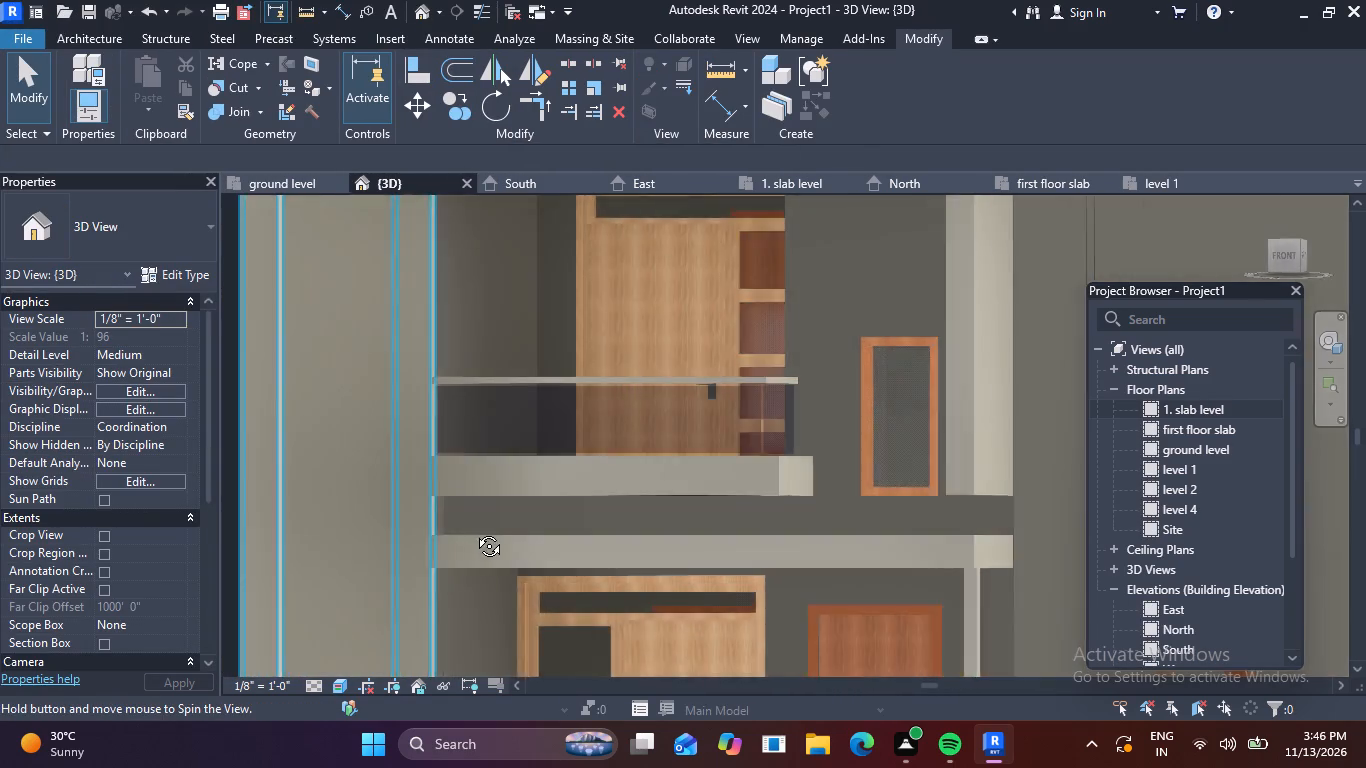
pyautogui.keyDown('shift'); pyautogui.moveTo(474, 531); pyautogui.dragTo(502, 521, button='middle'); pyautogui.keyUp('shift')
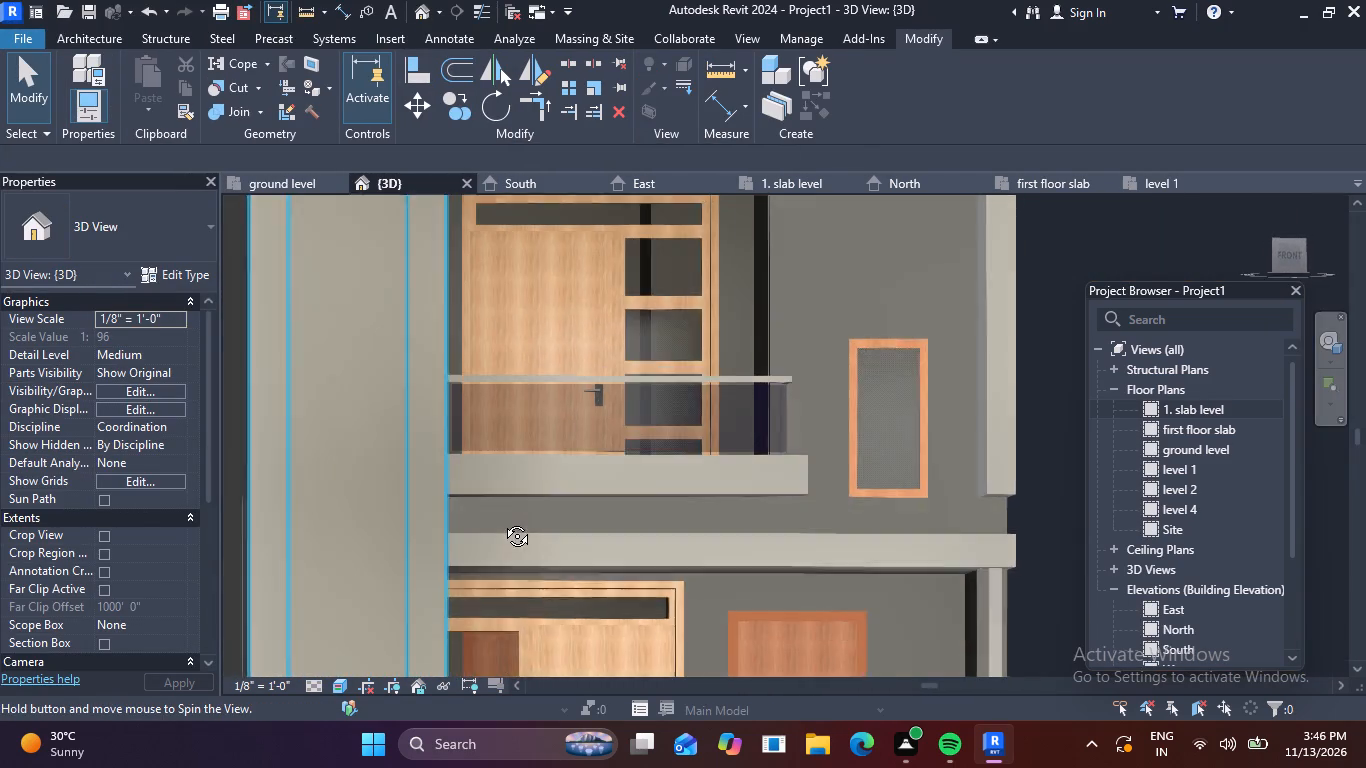
pyautogui.keyDown('shift'); pyautogui.moveTo(502, 521); pyautogui.dragTo(459, 521, button='middle'); pyautogui.keyUp('shift')
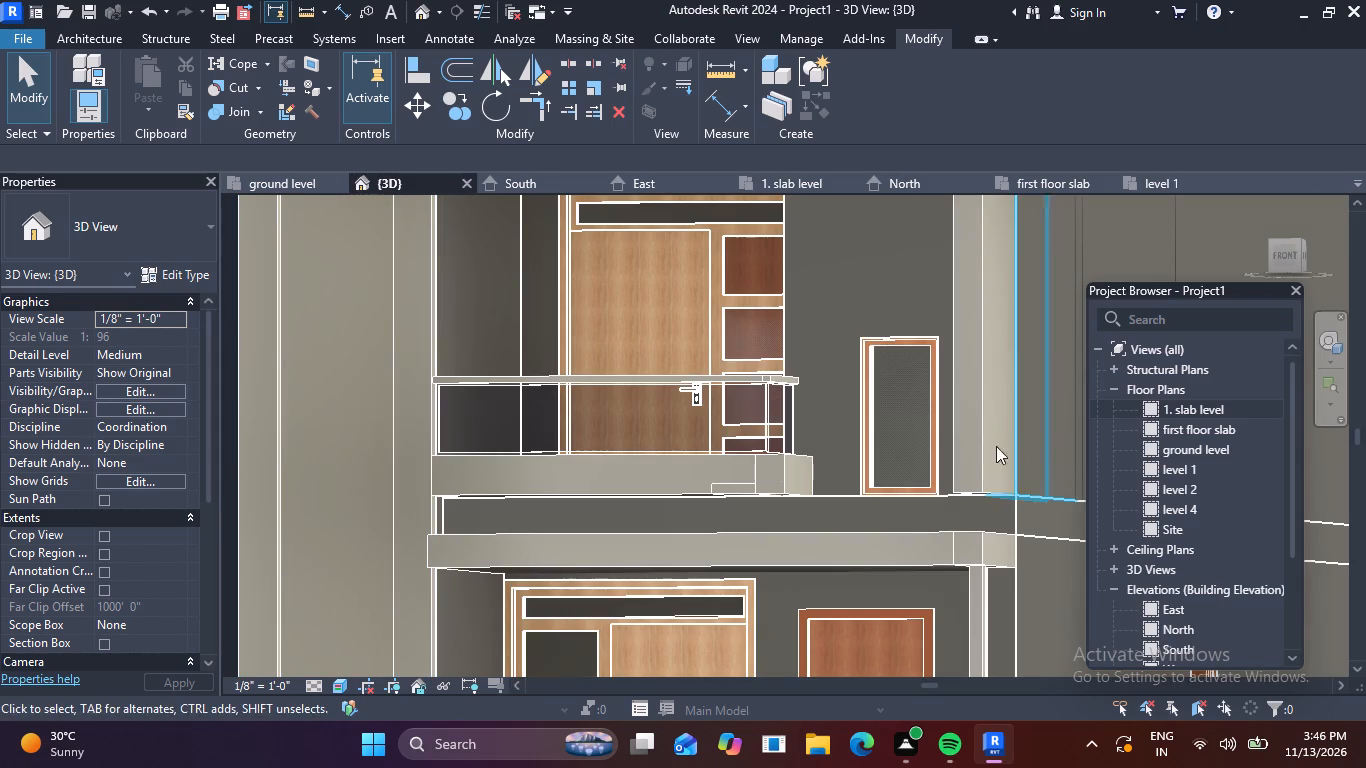
pyautogui.scroll(4, 721, 374)
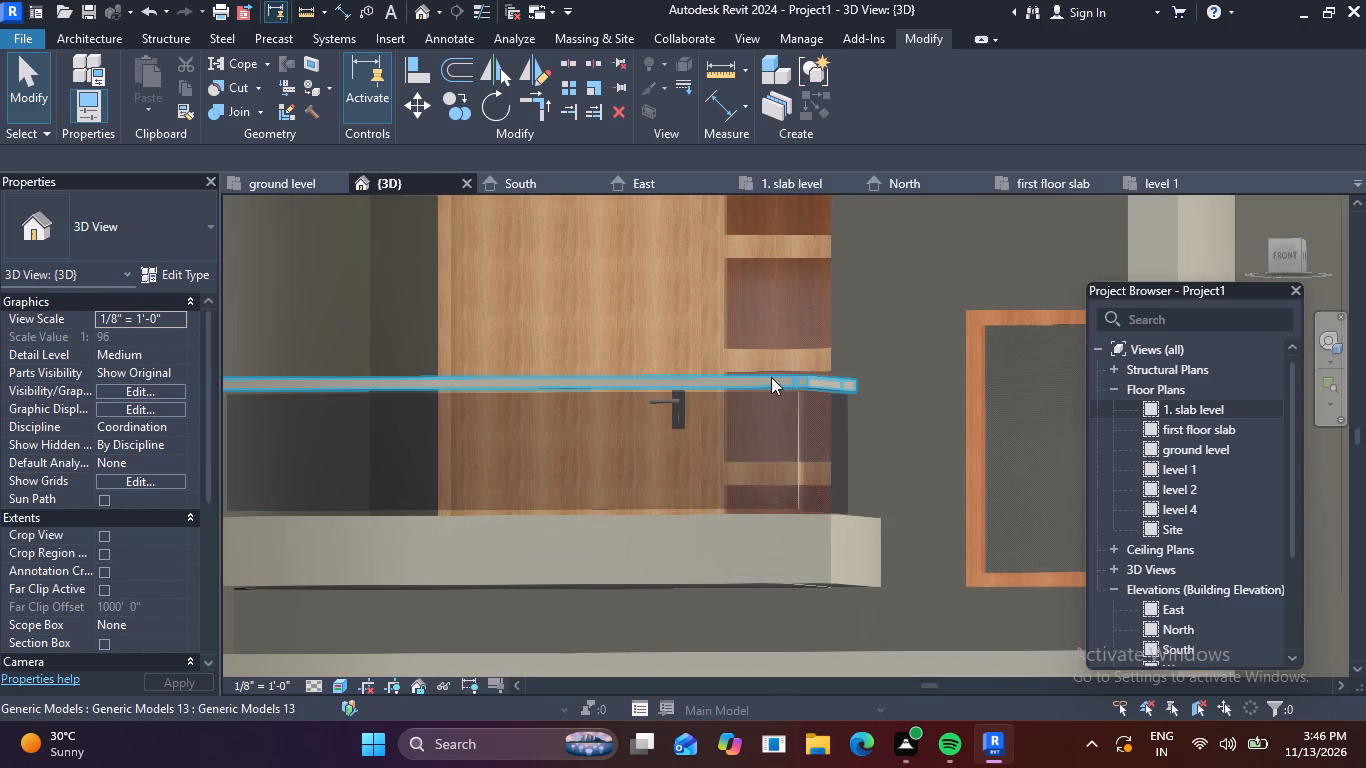
pyautogui.click(780, 377)
pyautogui.scroll(-3, 577, 431)
pyautogui.moveTo(584, 432); pyautogui.dragTo(711, 459, button='middle')
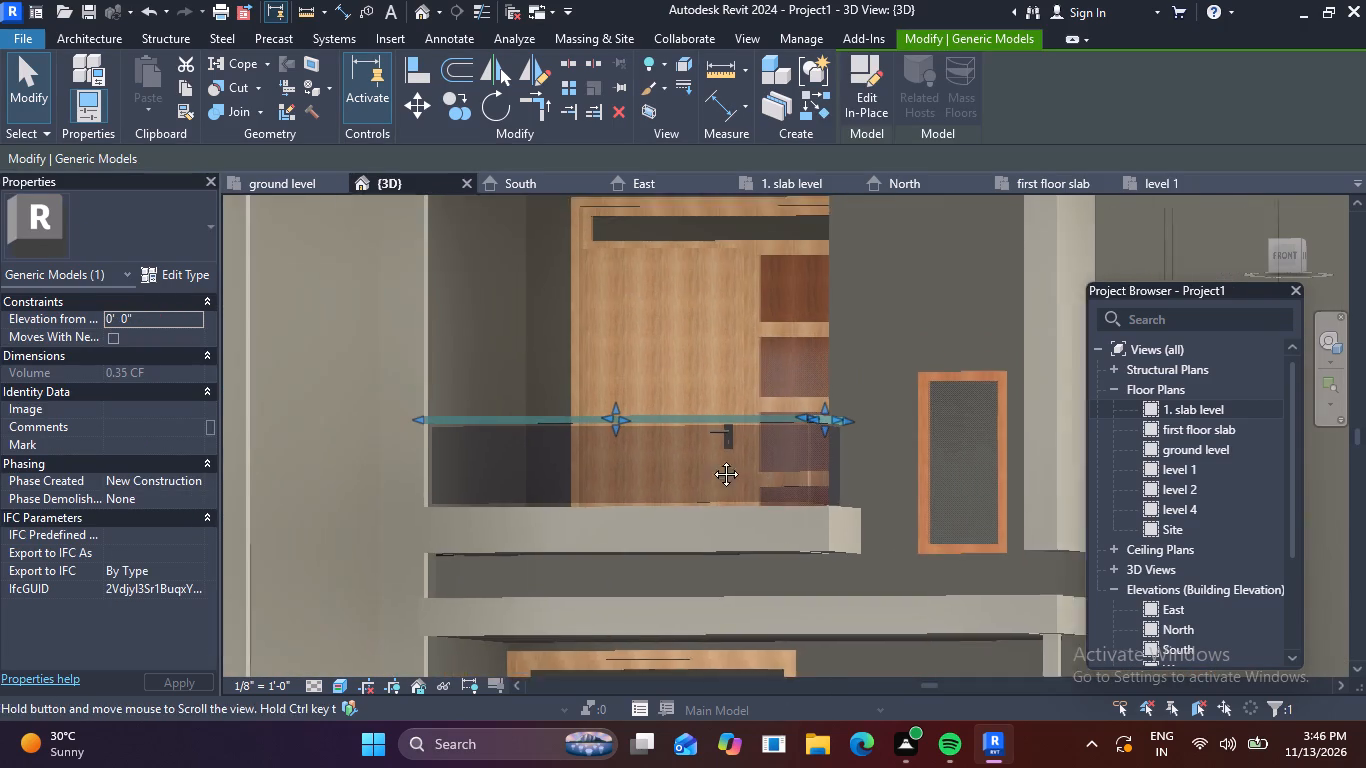
pyautogui.moveTo(711, 459); pyautogui.dragTo(727, 461, button='middle')
pyautogui.click(865, 94)
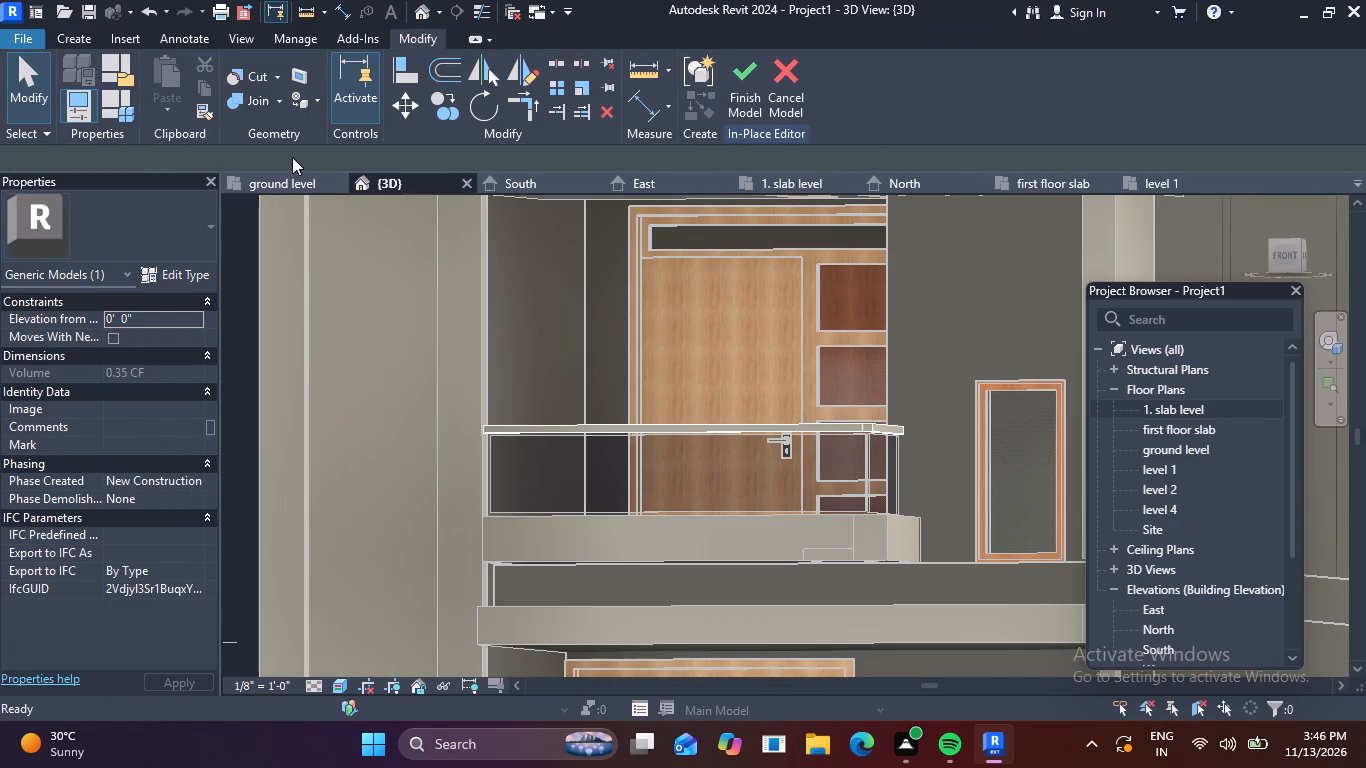
pyautogui.click(310, 95)
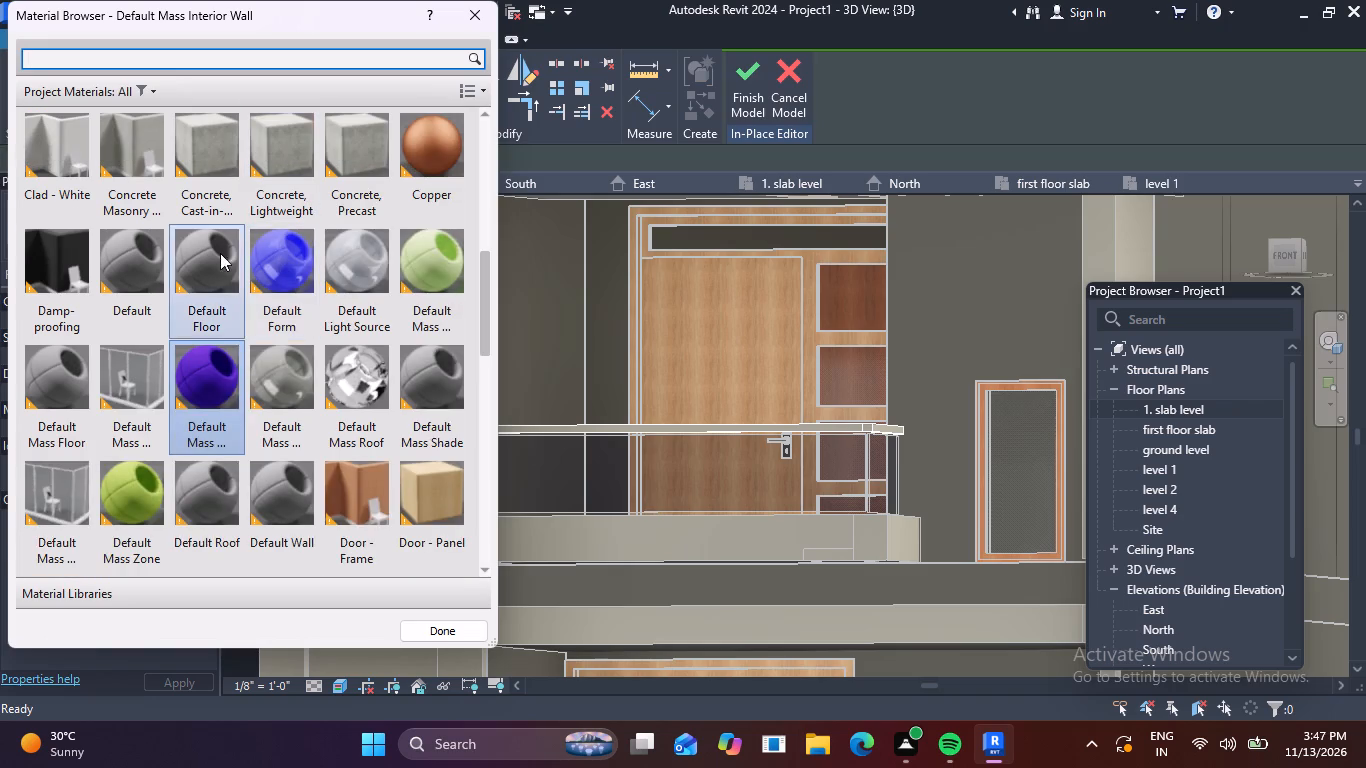
pyautogui.scroll(-7, 273, 291)
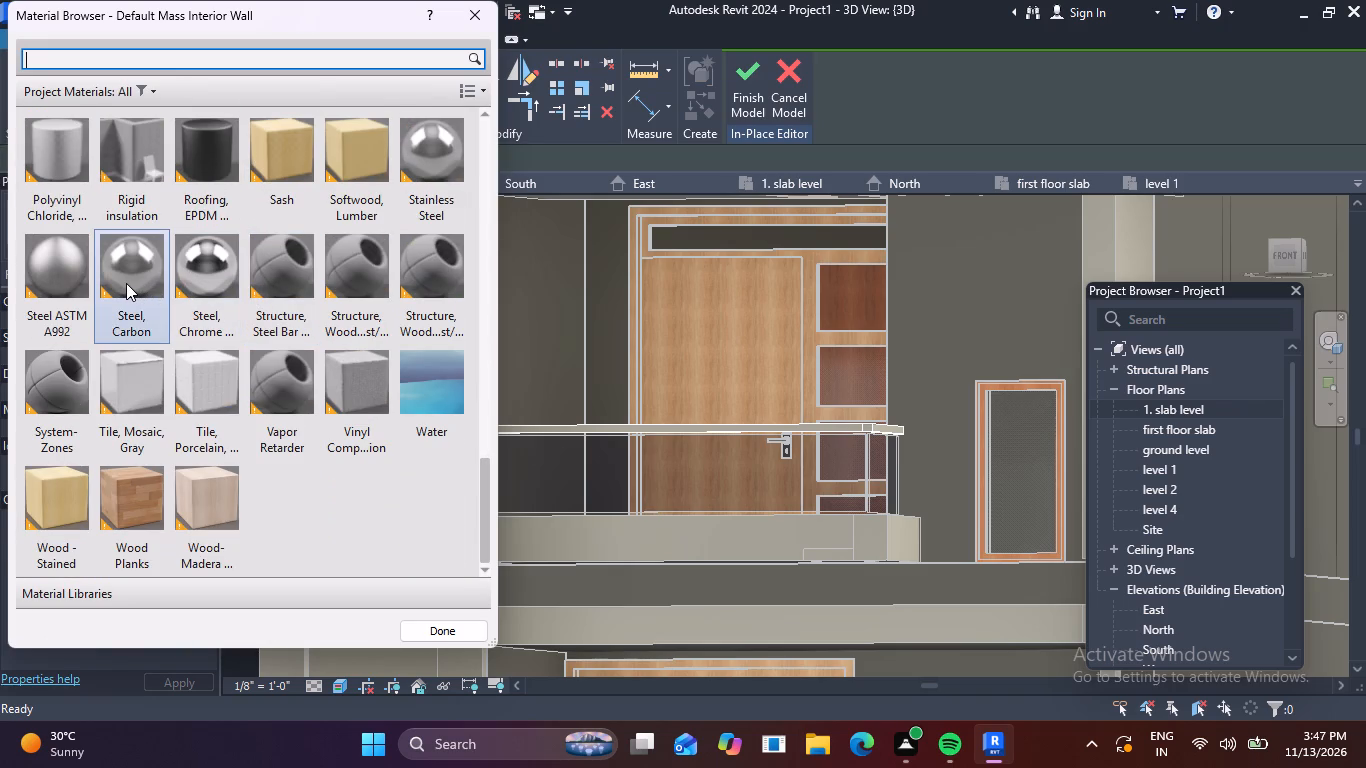
pyautogui.click(201, 265)
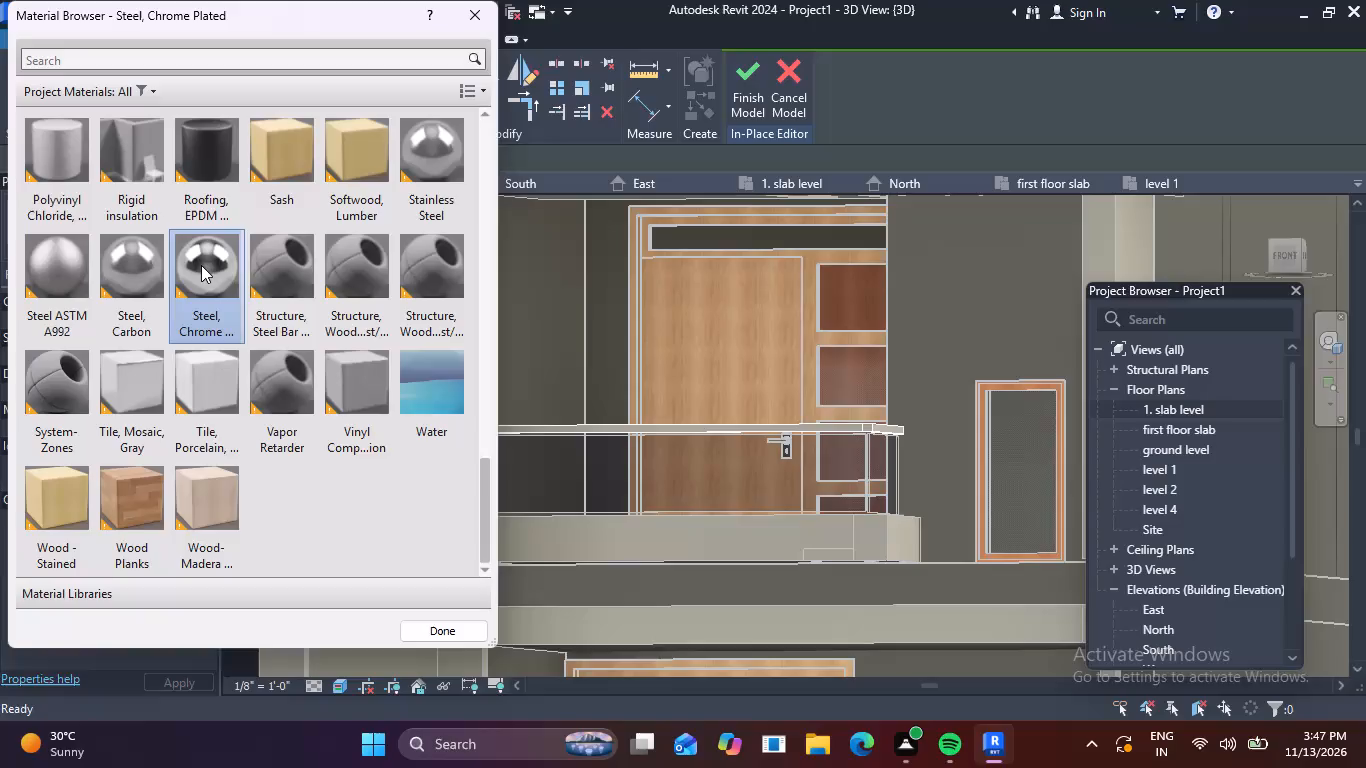
# Paint the handrail's front faces and side face around the outer corner with Steel, Chrome Plated, and finish the in-place model.
pyautogui.scroll(5, 886, 415)
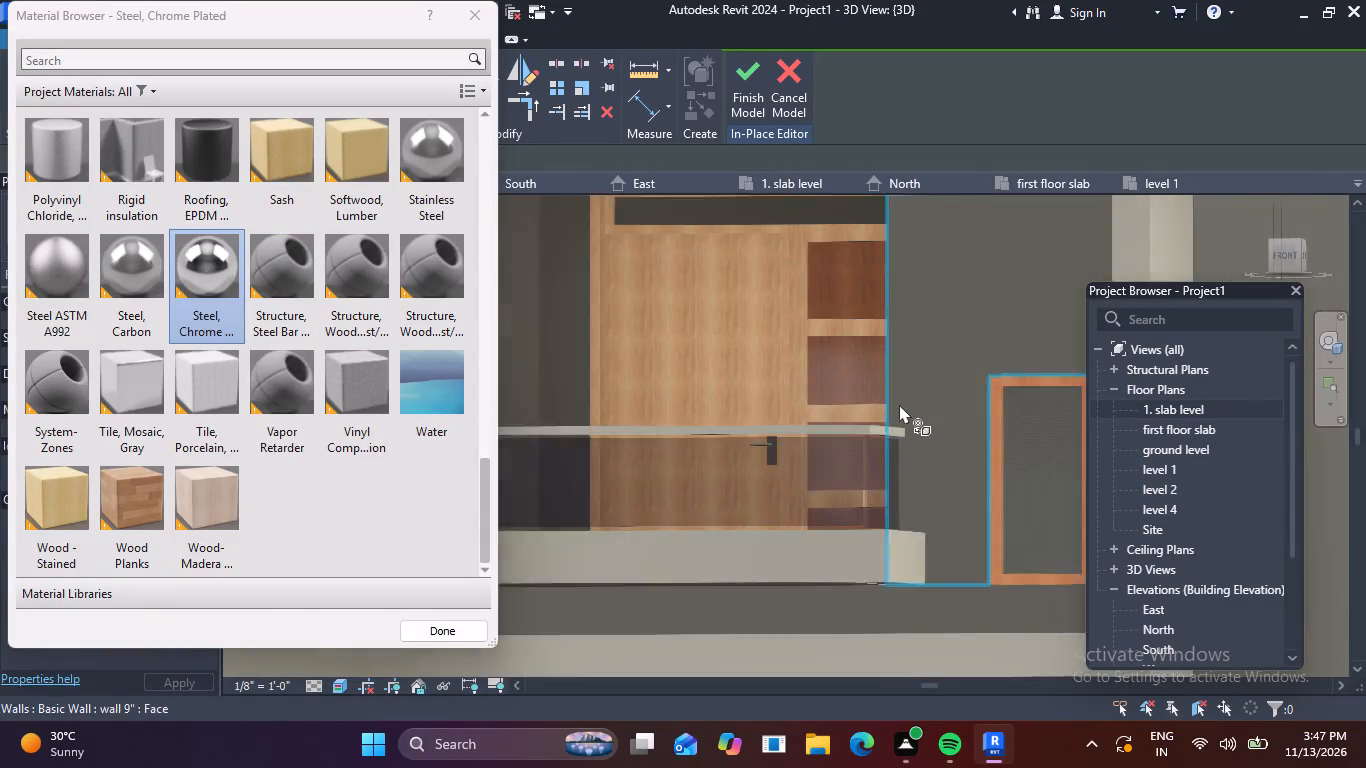
pyautogui.scroll(5, 847, 439)
pyautogui.click(804, 448)
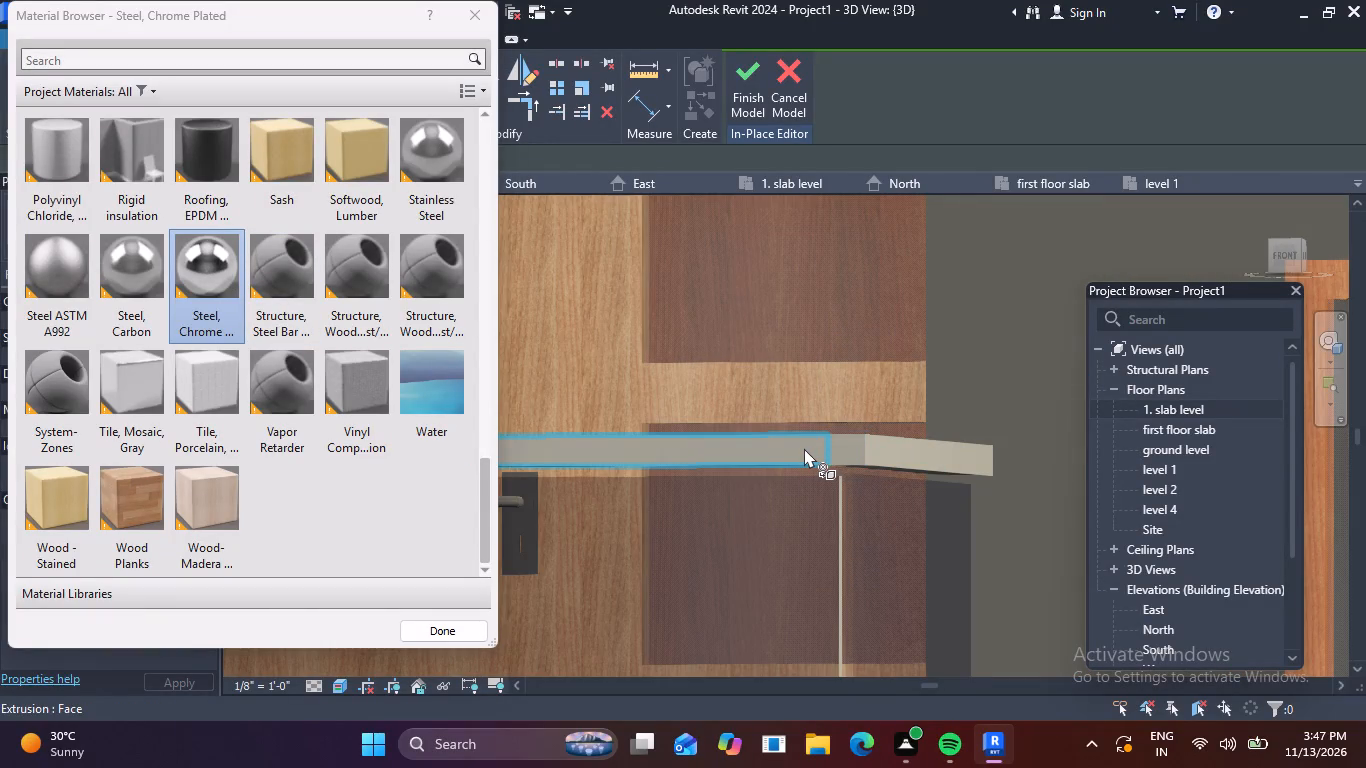
pyautogui.click(846, 449)
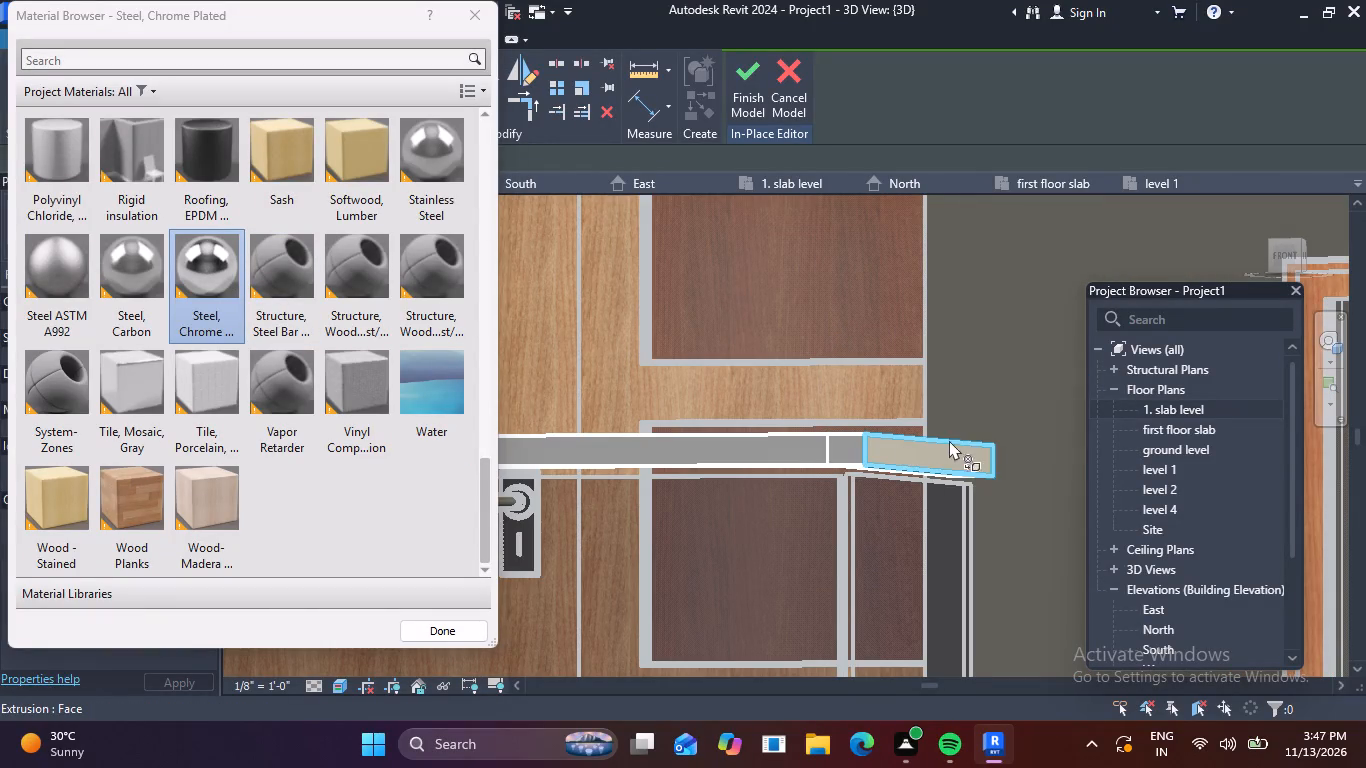
pyautogui.click(892, 450)
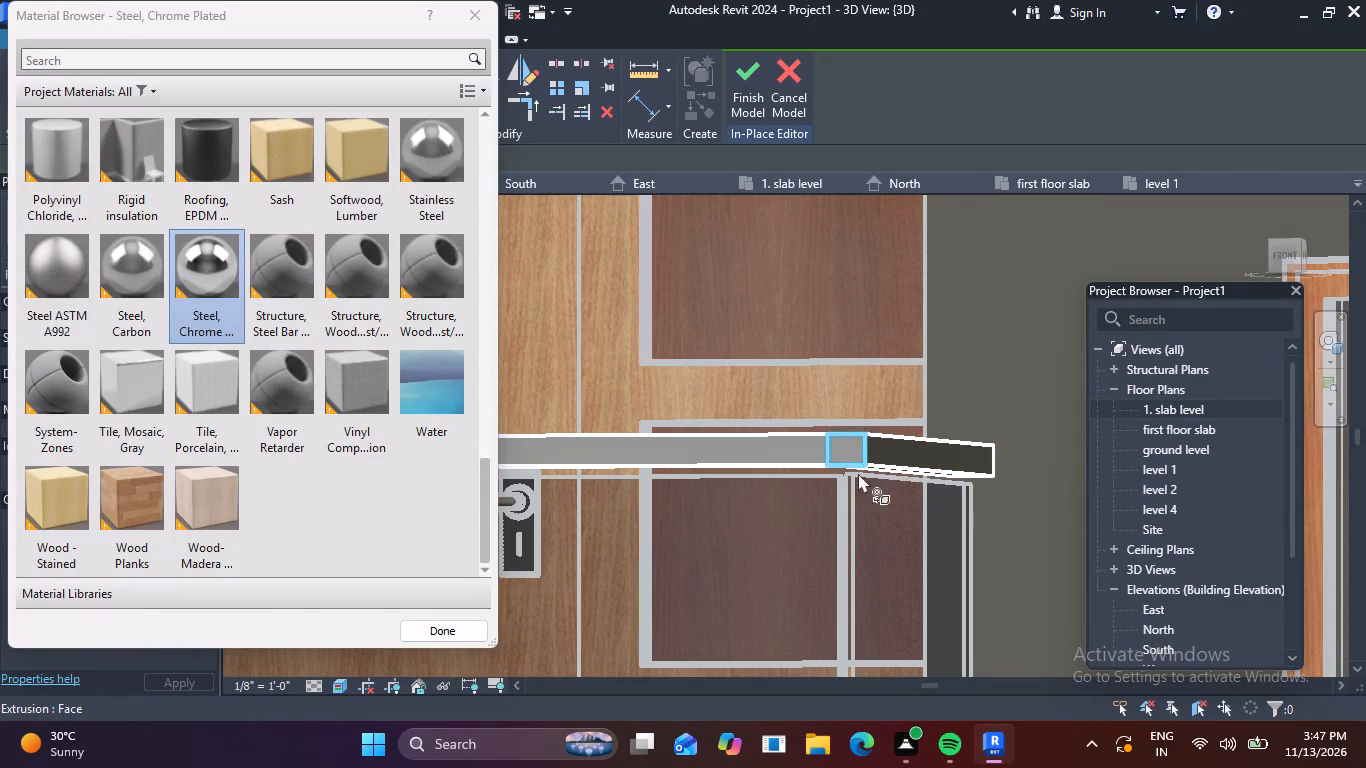
pyautogui.scroll(-5, 819, 477)
pyautogui.scroll(5, 843, 466)
pyautogui.click(824, 464)
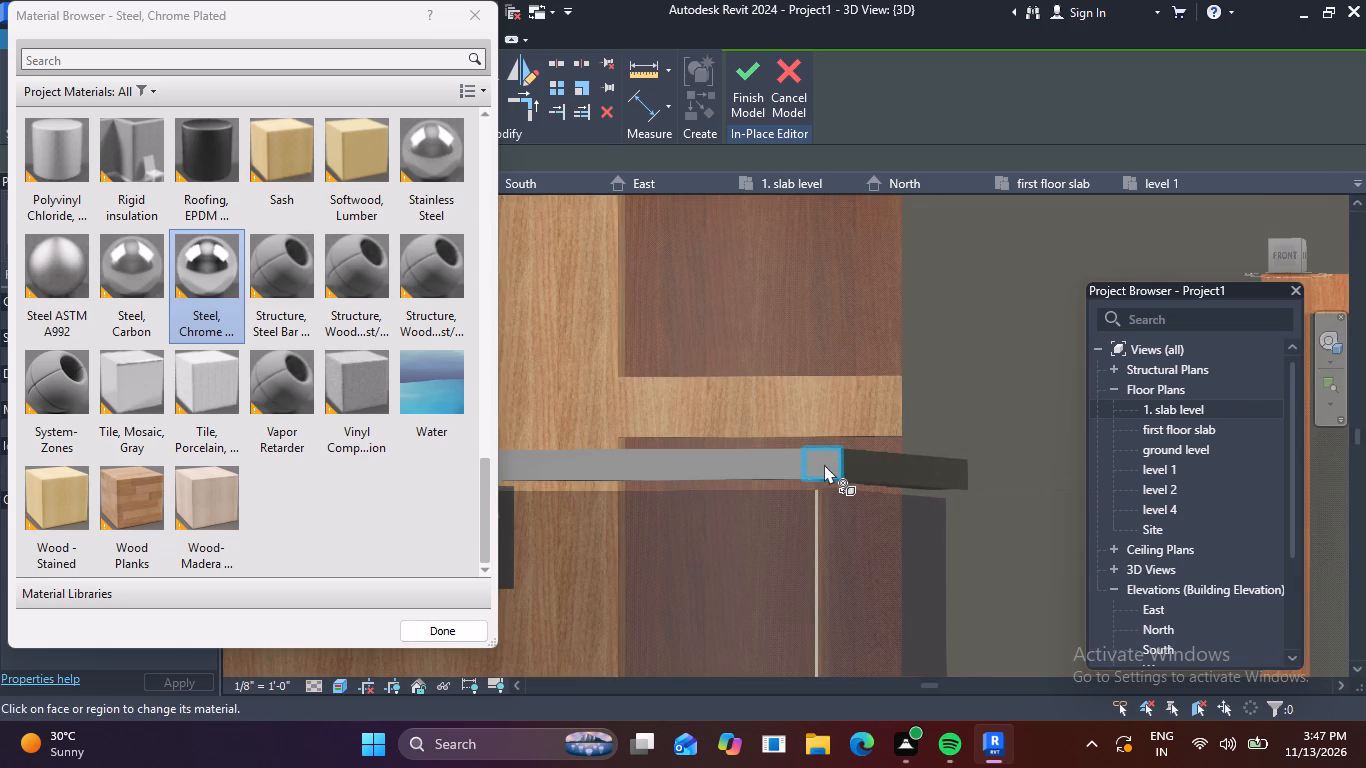
pyautogui.click(769, 460)
pyautogui.scroll(-6, 747, 465)
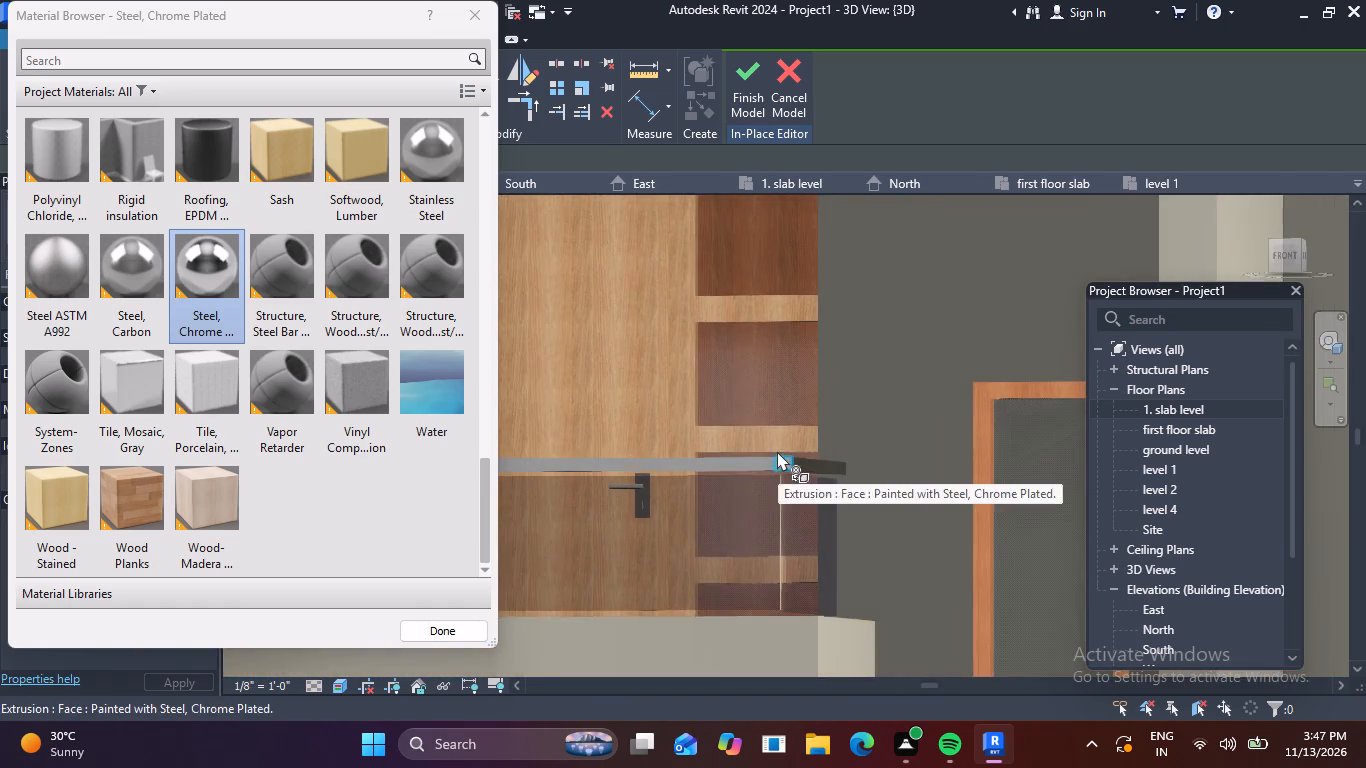
pyautogui.scroll(-5, 777, 451)
pyautogui.click(746, 89)
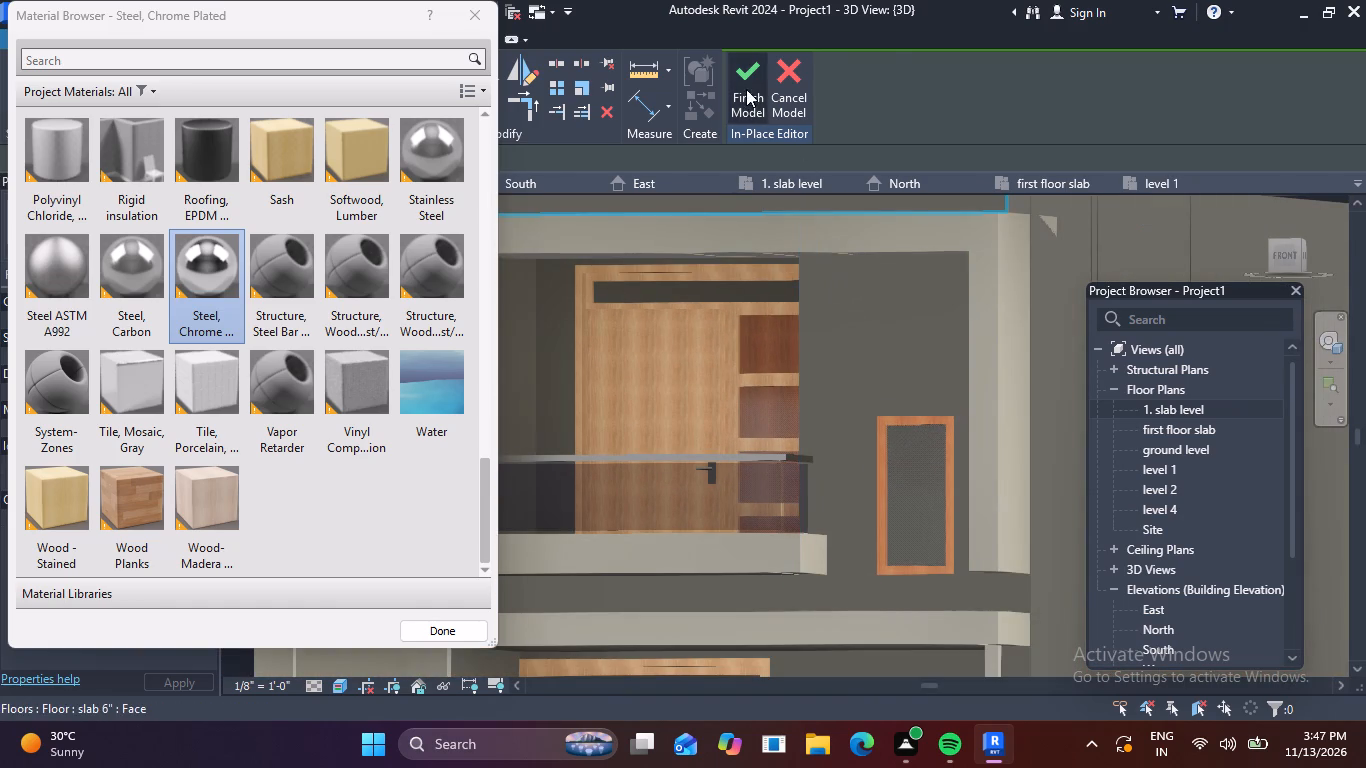
# Examine the painted handrail and panes from the front and side, ending close up at the railing's outer corner.
pyautogui.scroll(-4, 728, 428)
pyautogui.scroll(7, 749, 453)
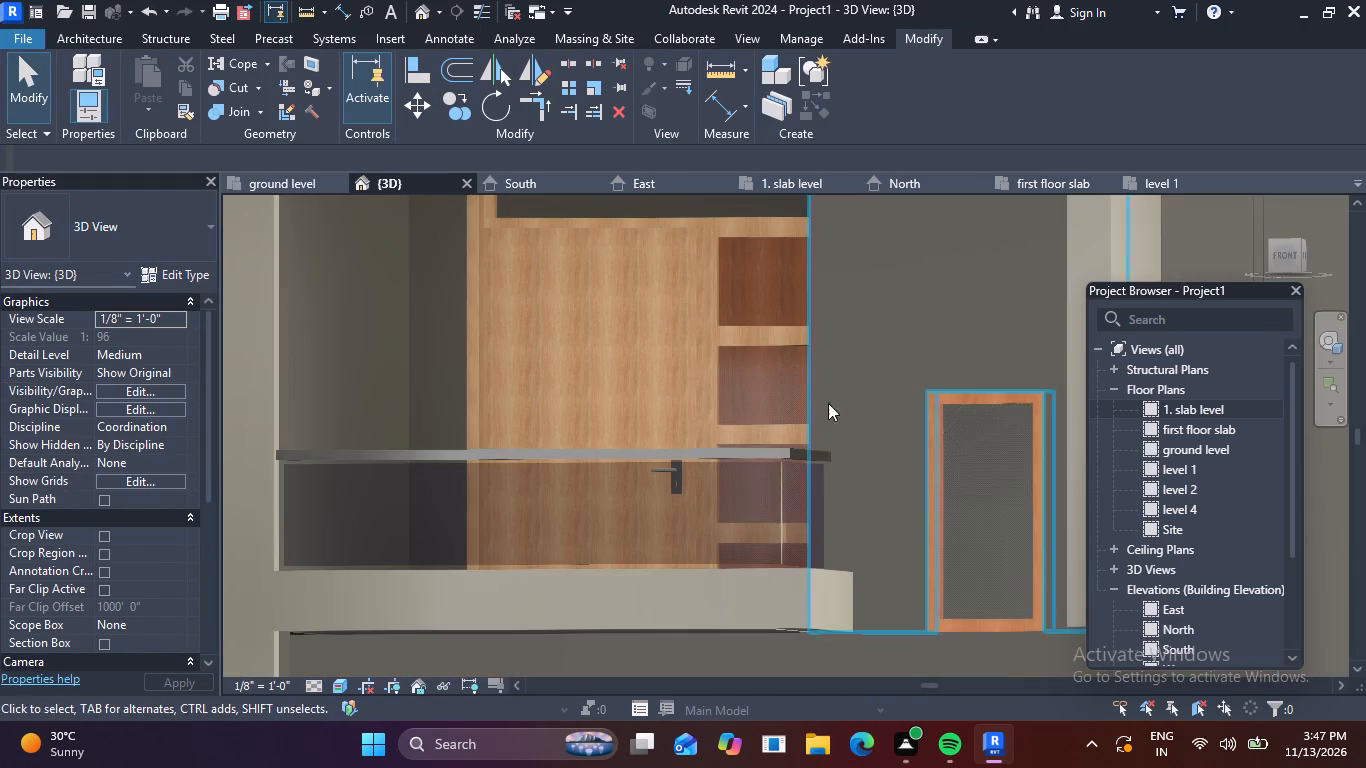
pyautogui.keyDown('shift'); pyautogui.moveTo(808, 486); pyautogui.dragTo(748, 505, button='middle'); pyautogui.keyUp('shift')
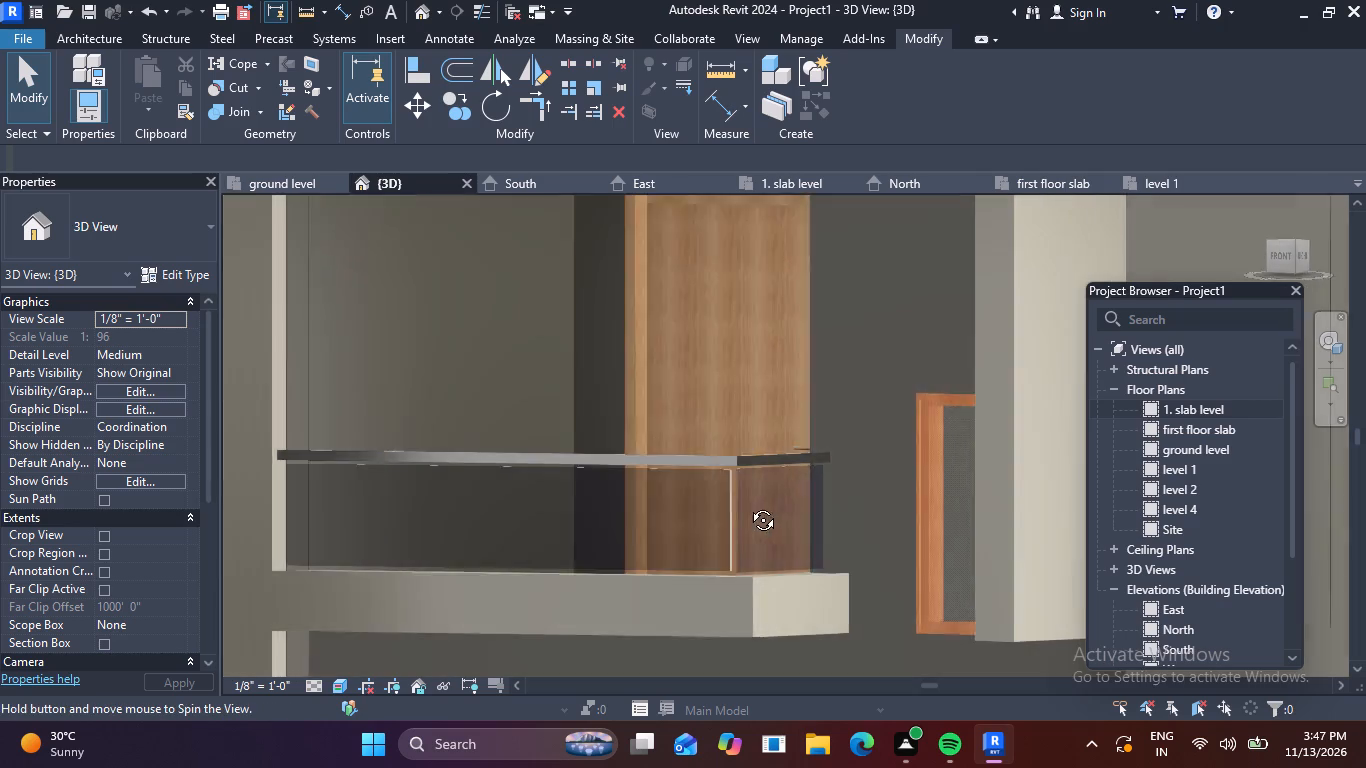
pyautogui.keyDown('shift'); pyautogui.moveTo(748, 505); pyautogui.dragTo(709, 500, button='middle'); pyautogui.keyUp('shift')
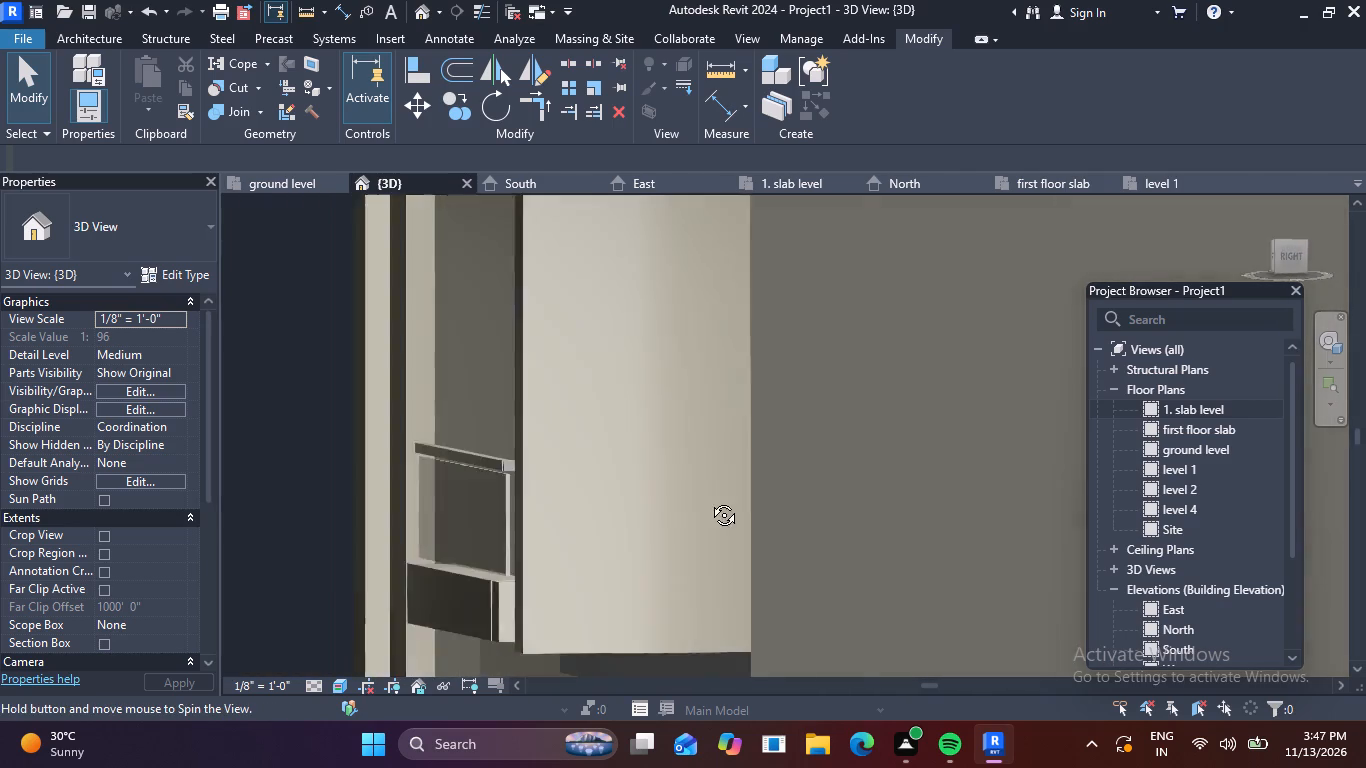
pyautogui.keyDown('shift'); pyautogui.moveTo(709, 500); pyautogui.dragTo(764, 501, button='middle'); pyautogui.keyUp('shift')
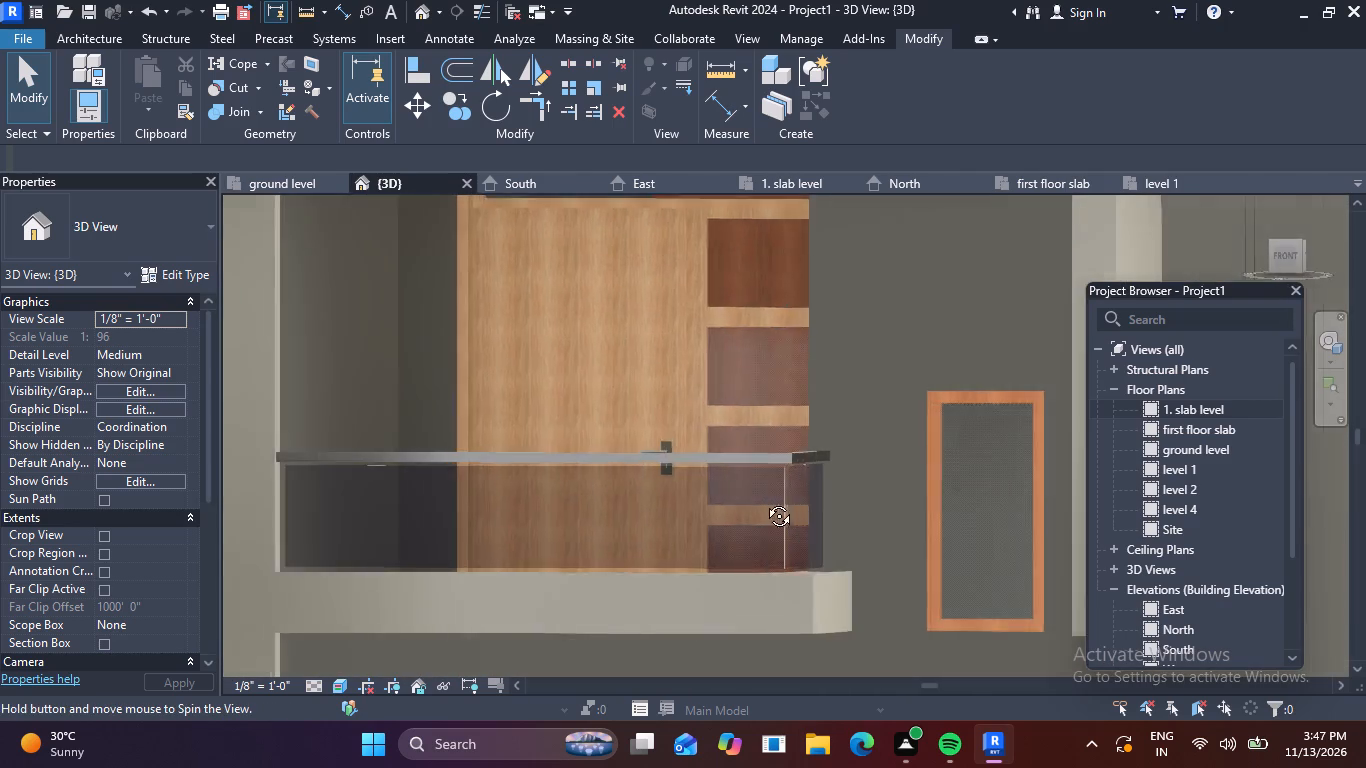
pyautogui.keyDown('shift'); pyautogui.moveTo(764, 501); pyautogui.dragTo(762, 501, button='middle'); pyautogui.keyUp('shift')
pyautogui.keyDown('shift'); pyautogui.scroll(1, 762, 501); pyautogui.keyUp('shift')
pyautogui.scroll(6, 784, 472)
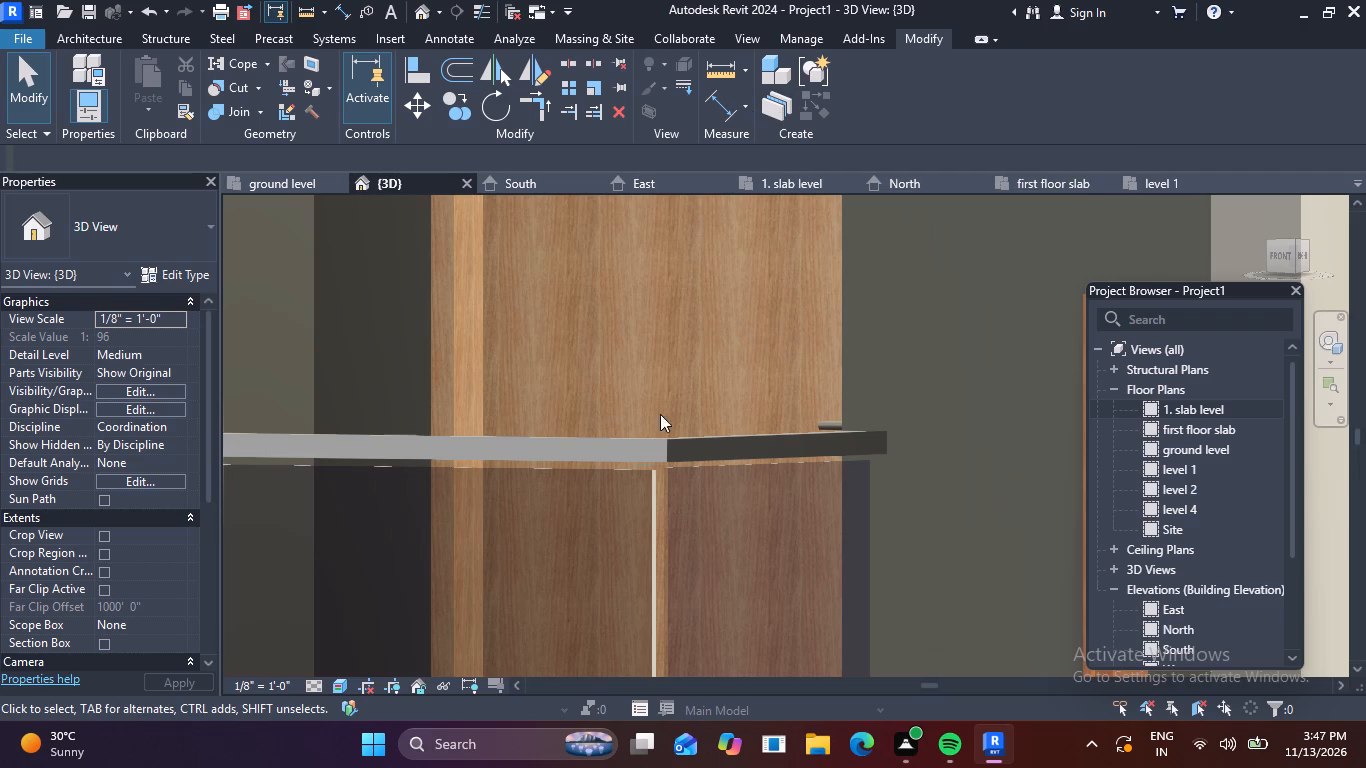
# Open the balcony handrail for in-place editing and choose Steel, Chrome Plated as the paint material.
pyautogui.click(661, 445)
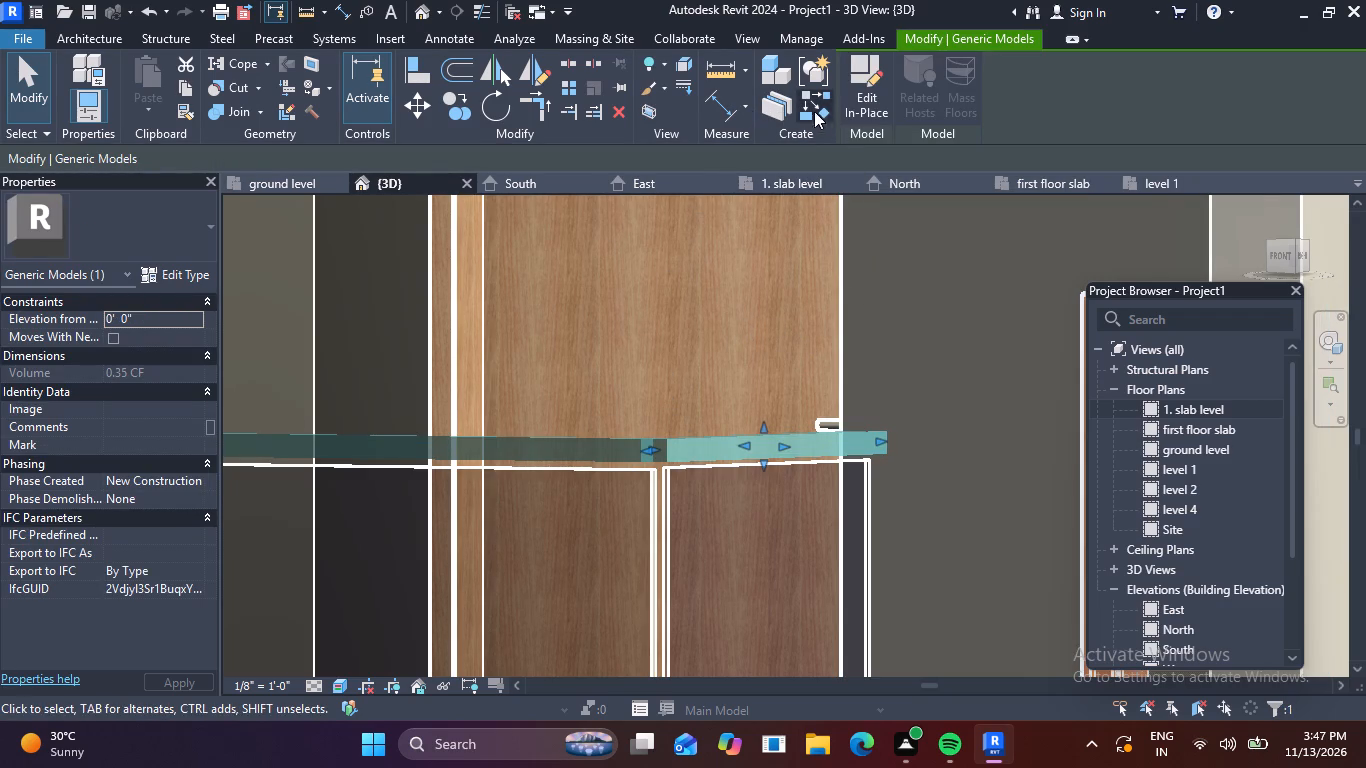
pyautogui.click(876, 85)
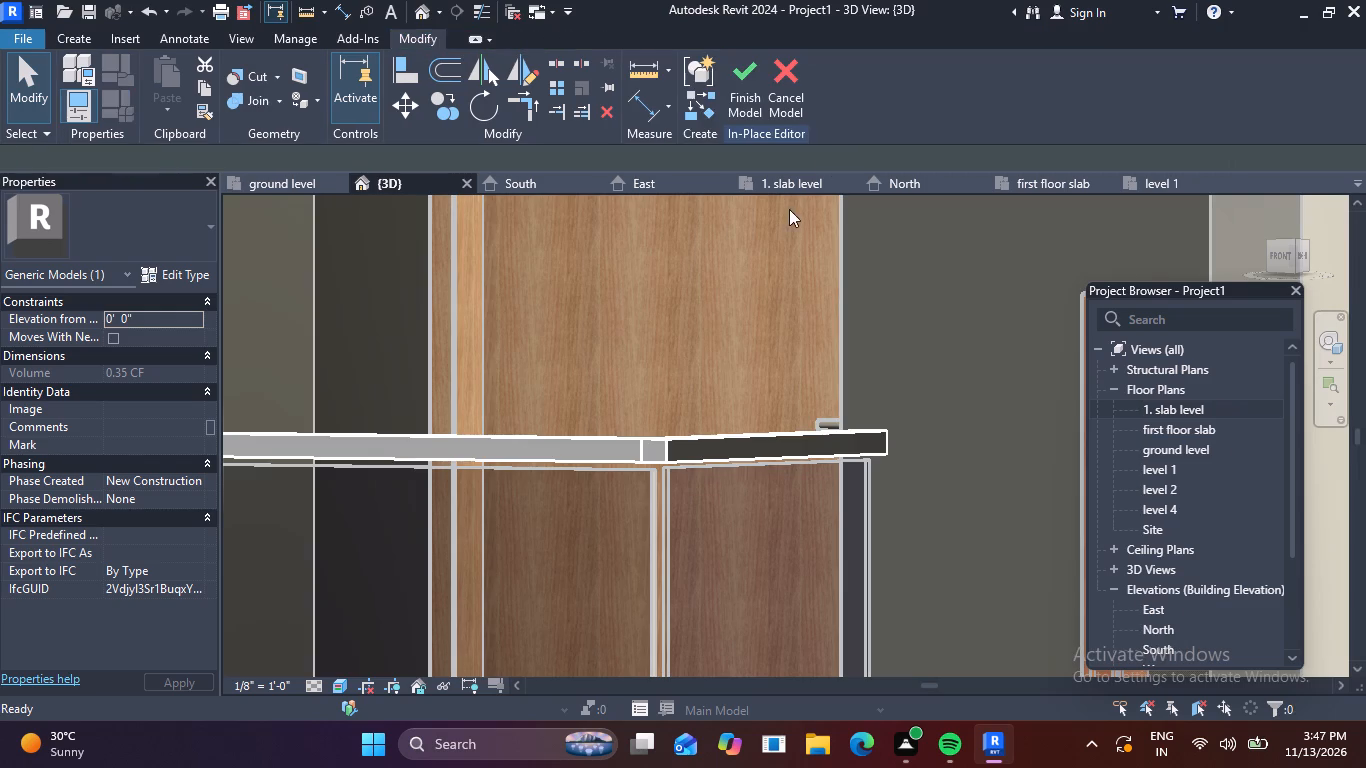
pyautogui.click(639, 440)
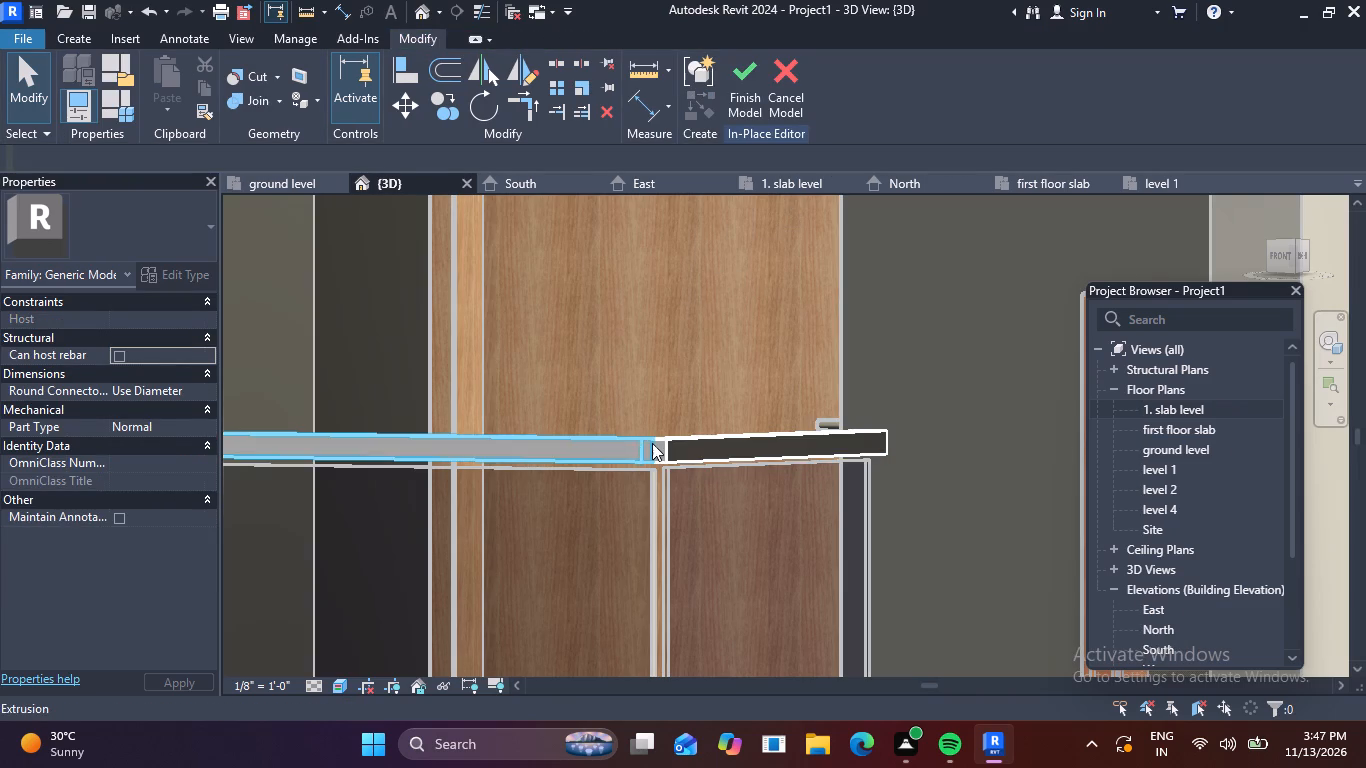
pyautogui.scroll(-4, 729, 418)
pyautogui.moveTo(737, 368); pyautogui.dragTo(819, 372, button='middle')
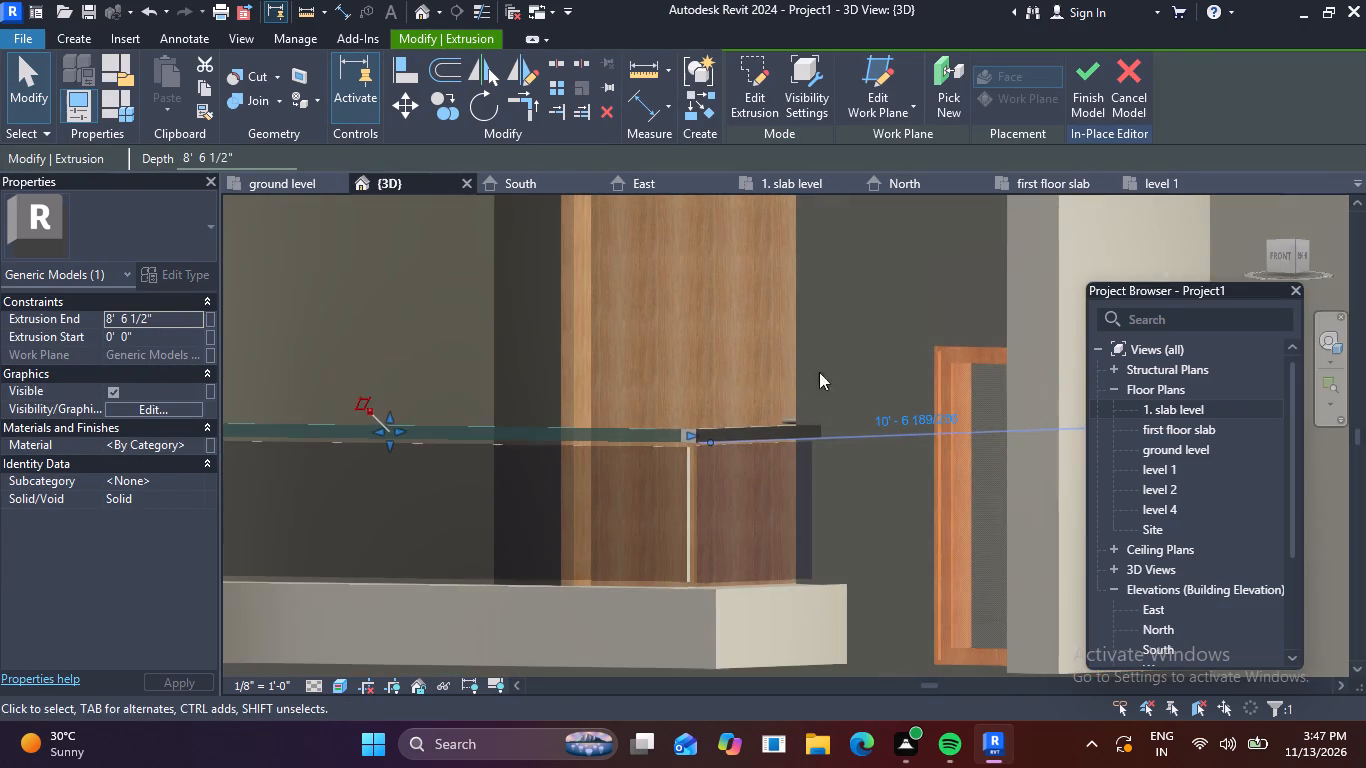
pyautogui.moveTo(819, 372); pyautogui.dragTo(1011, 387, button='middle')
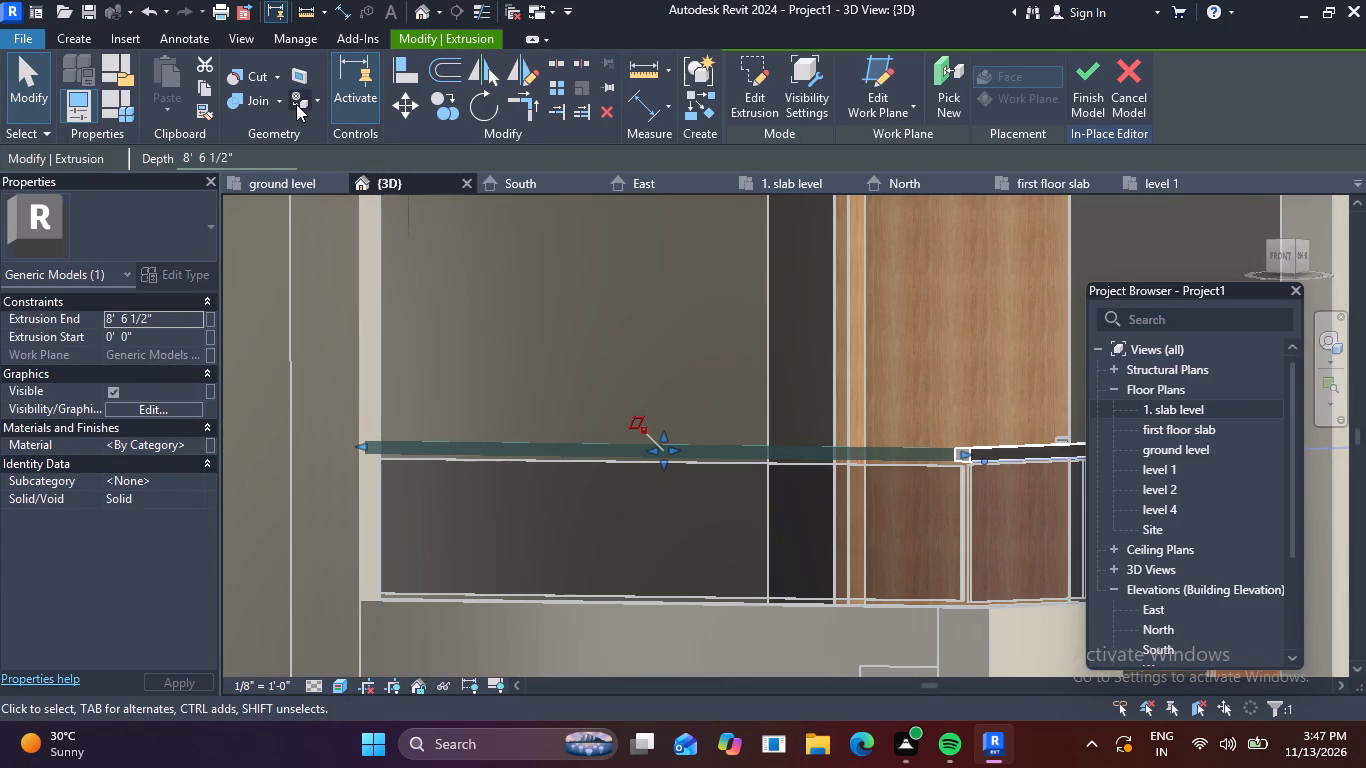
pyautogui.click(296, 104)
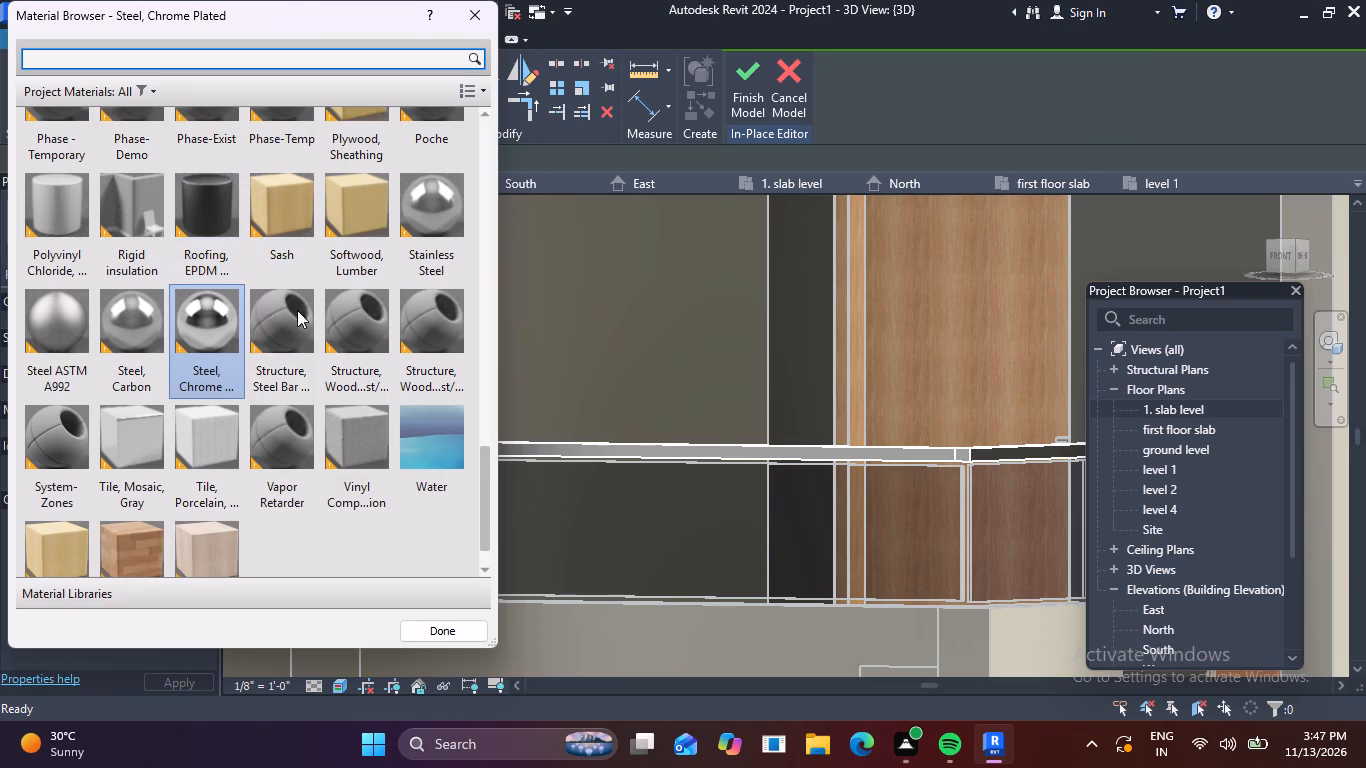
pyautogui.click(208, 337)
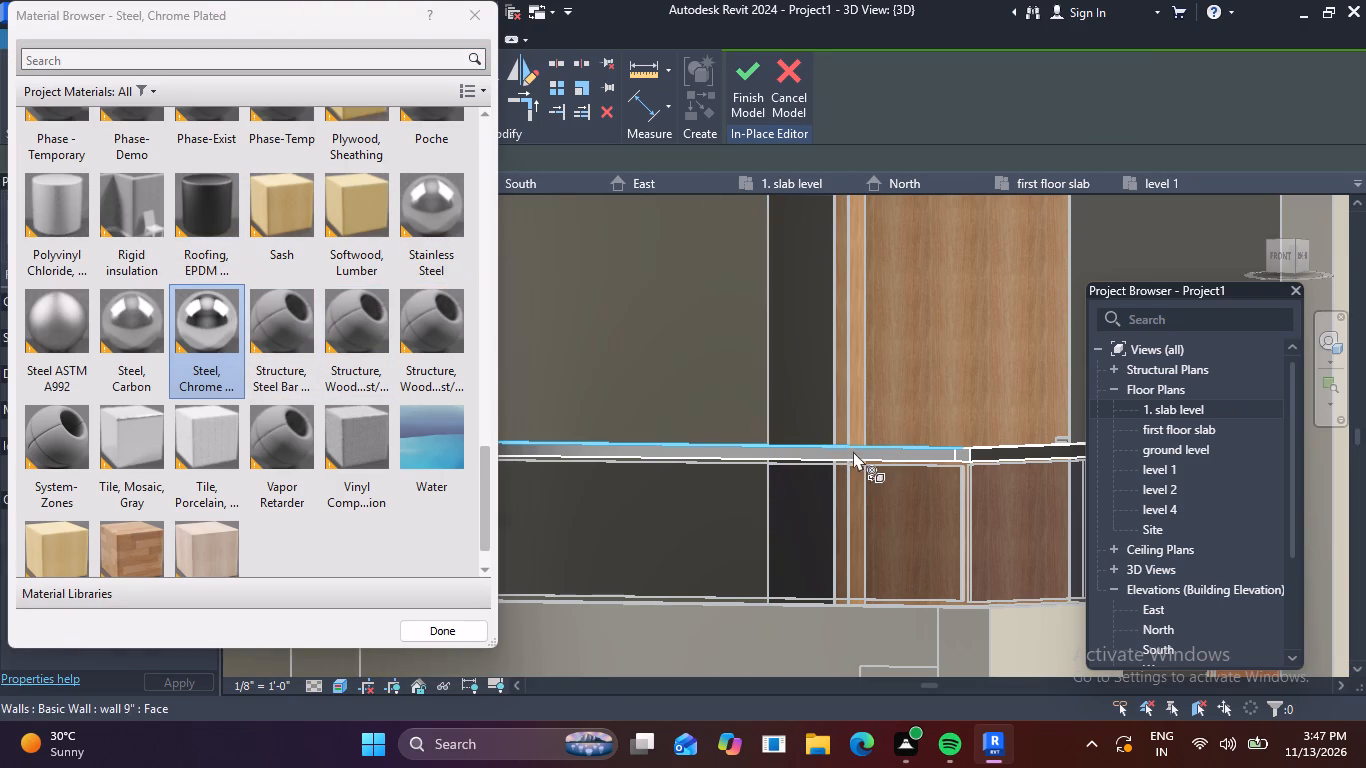
# Paint the front rail's outer face, the corner end face and the side rail's outer face with Steel, Chrome Plated.
pyautogui.scroll(5, 931, 448)
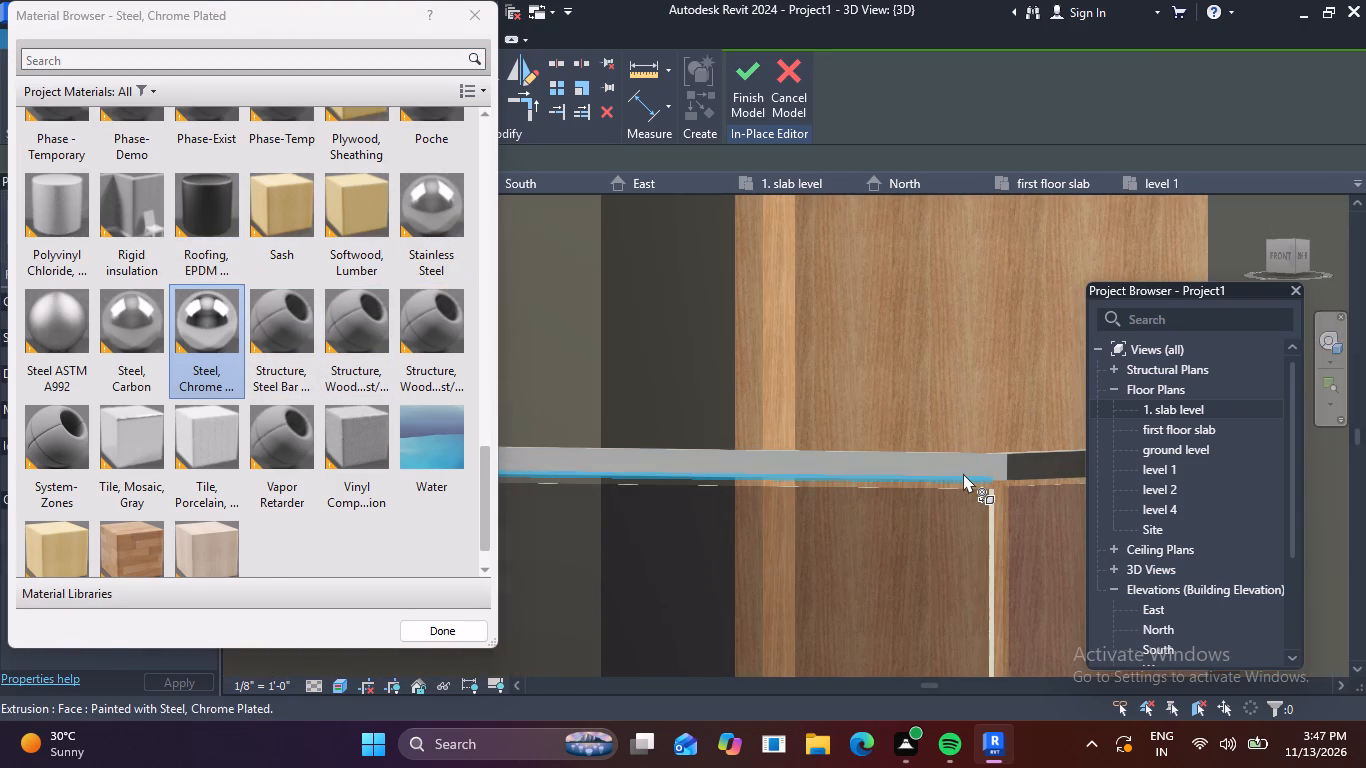
pyautogui.click(956, 464)
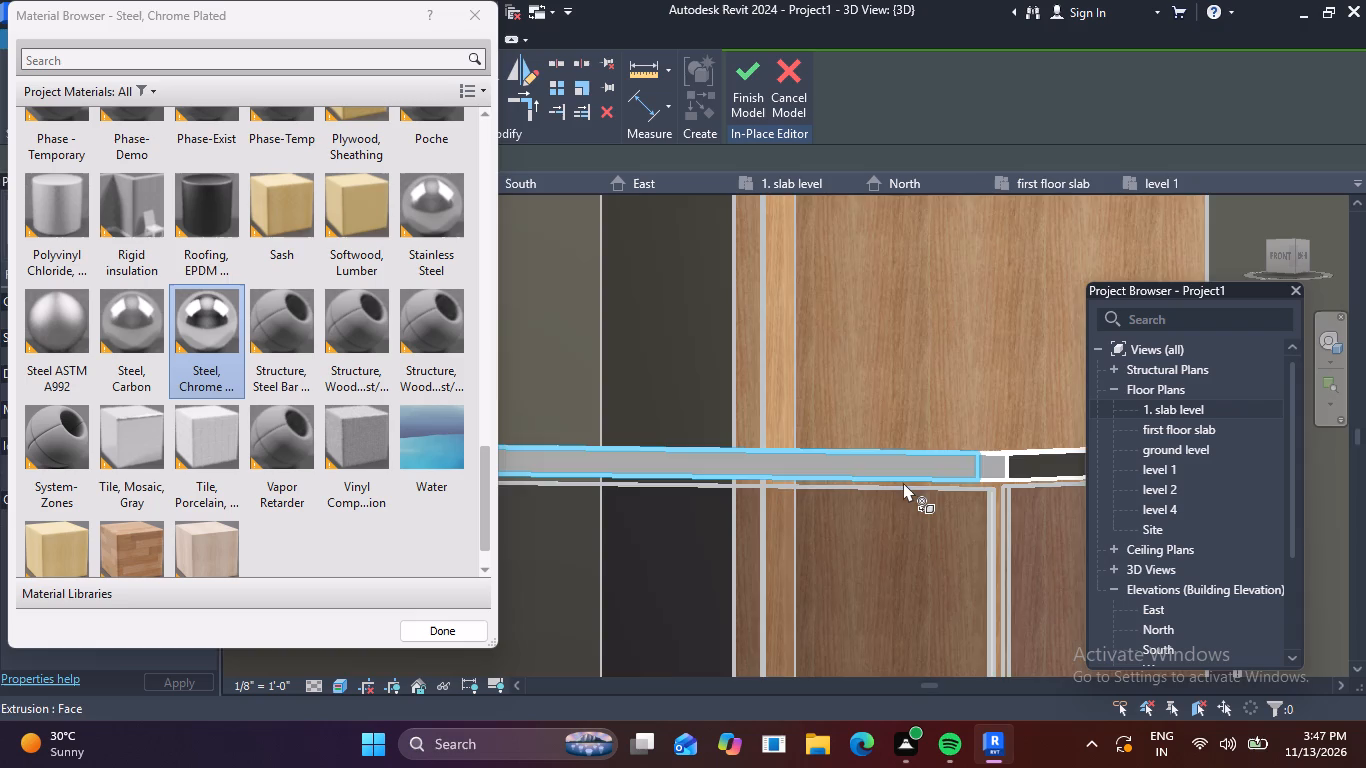
pyautogui.scroll(-2, 902, 484)
pyautogui.click(972, 468)
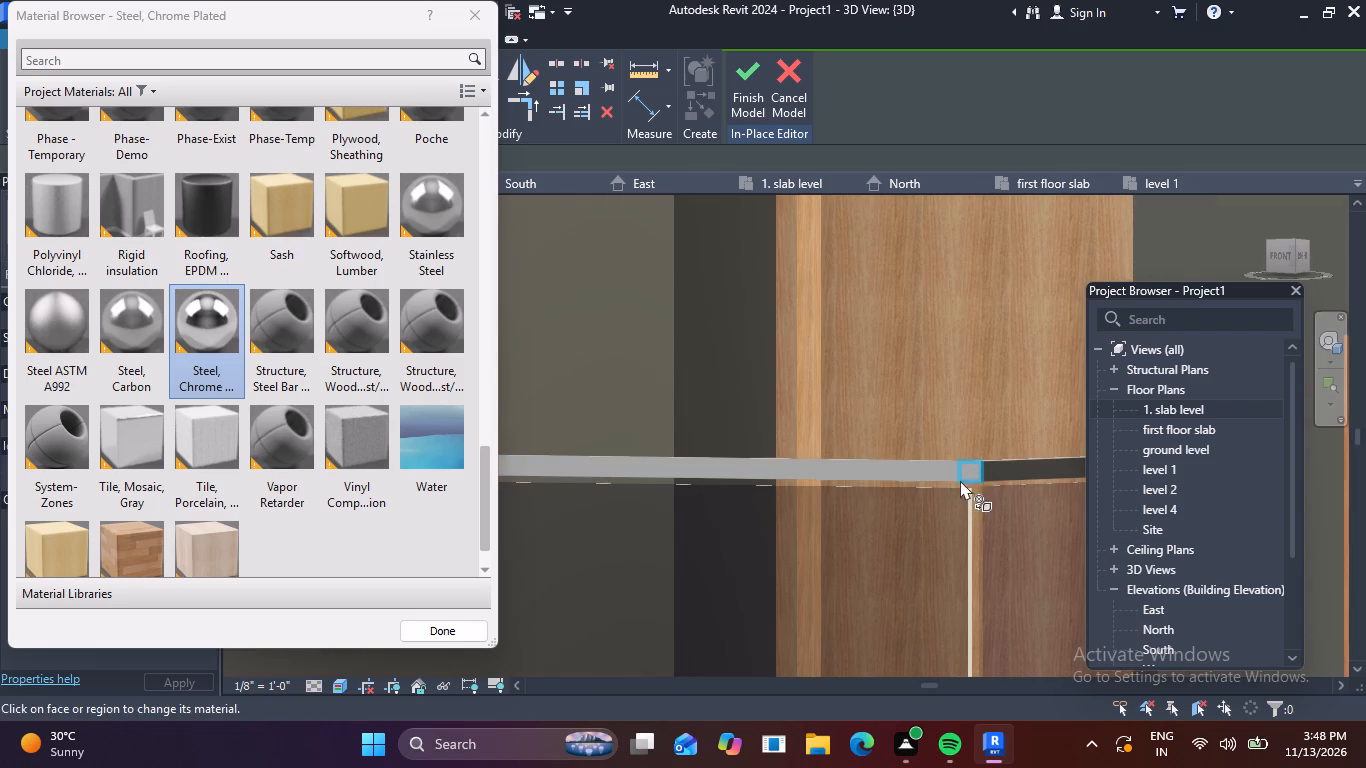
pyautogui.moveTo(957, 487); pyautogui.dragTo(757, 516, button='middle')
pyautogui.click(844, 488)
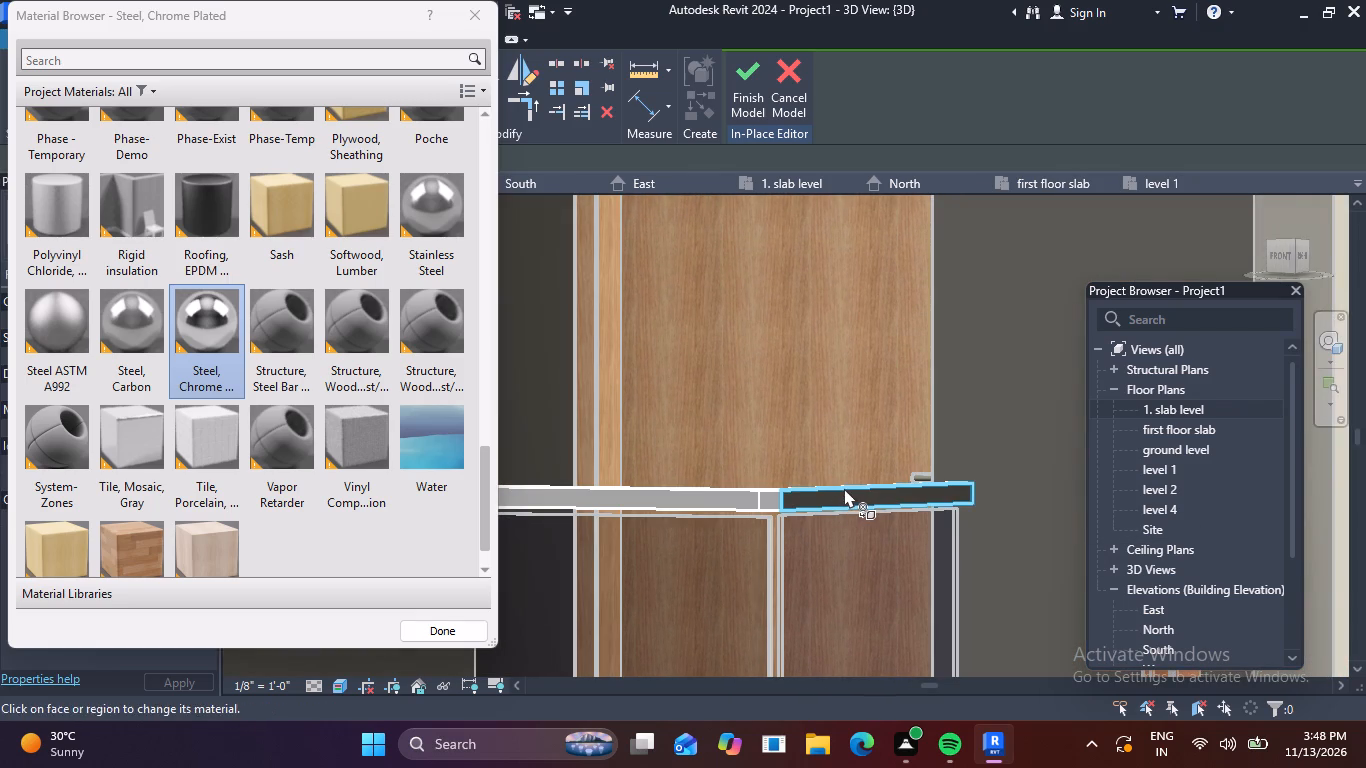
# Paint the top faces of the side and front handrail bars and the outer corner's front face with Steel, Chrome Plated.
pyautogui.scroll(-4, 807, 514)
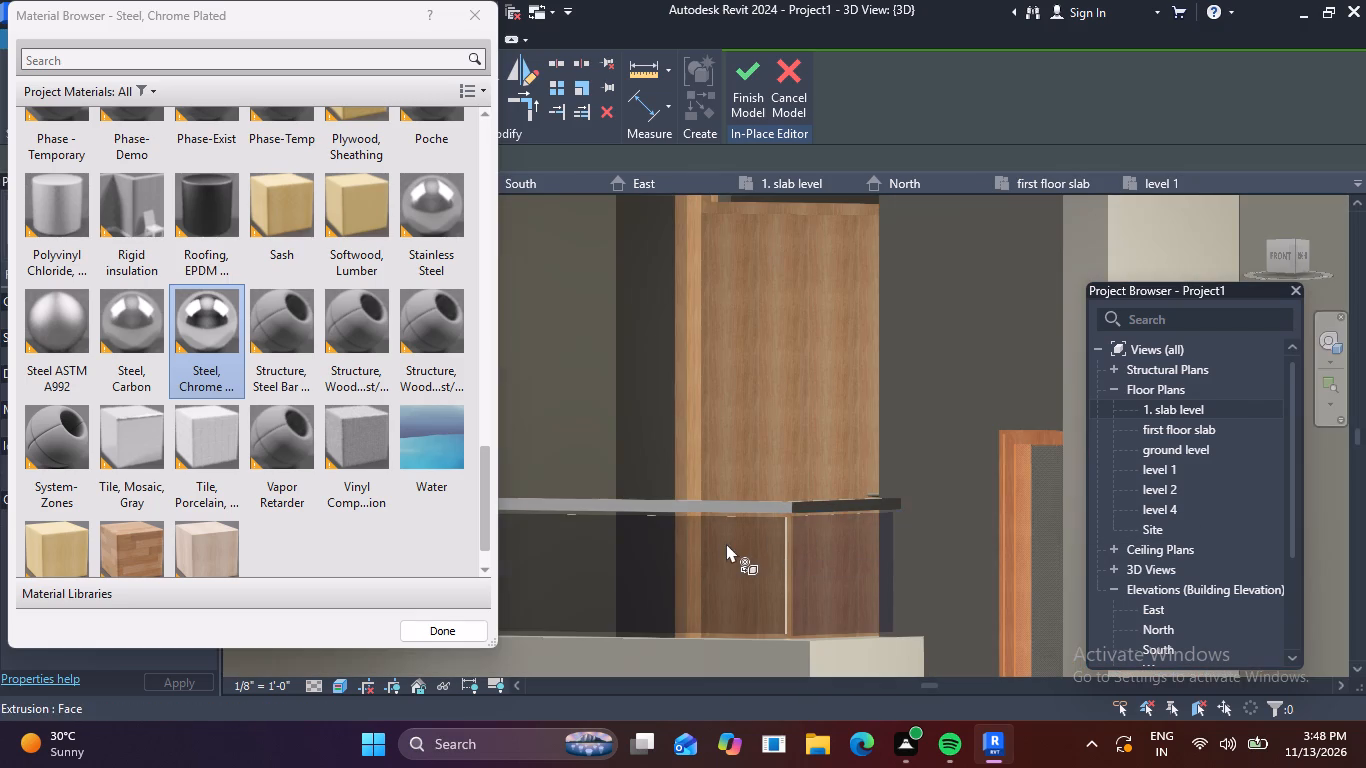
pyautogui.keyDown('shift'); pyautogui.moveTo(759, 531); pyautogui.dragTo(781, 616, button='middle'); pyautogui.keyUp('shift')
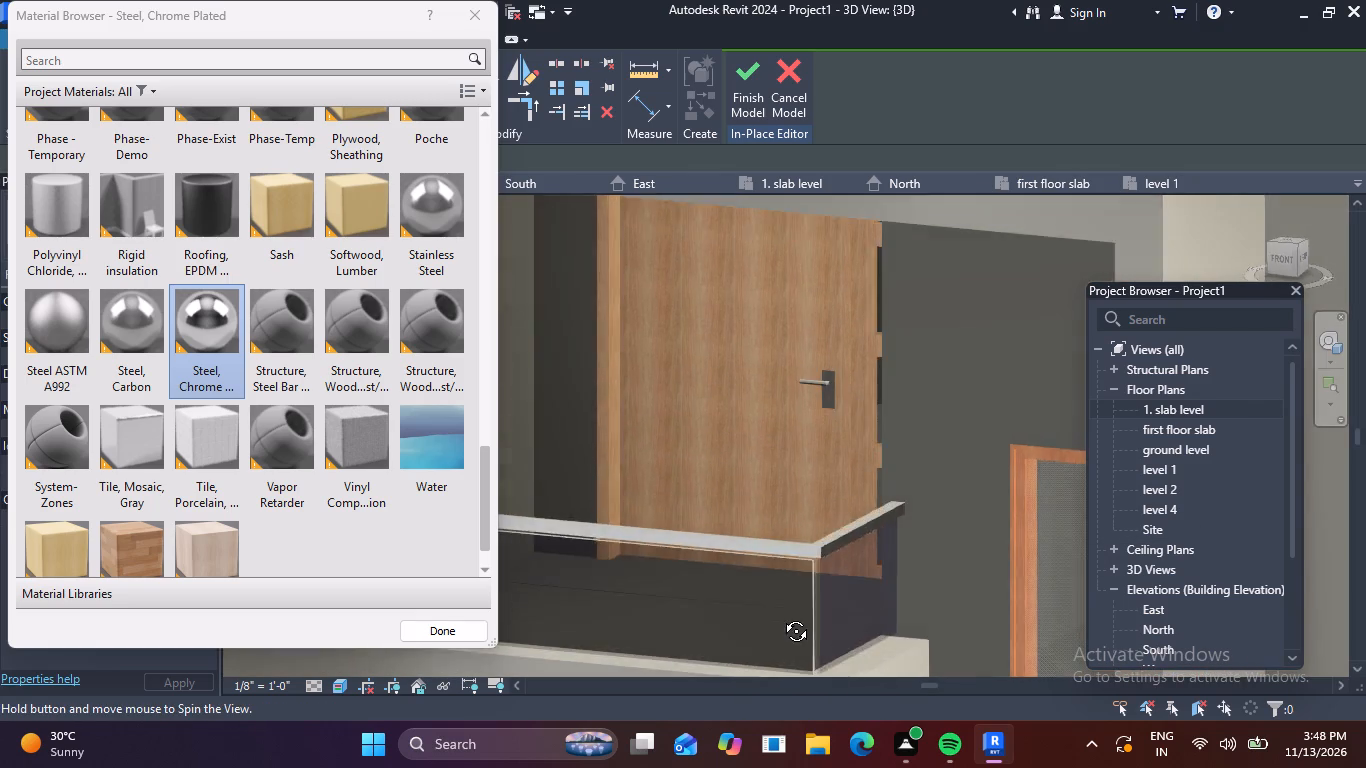
pyautogui.keyDown('shift'); pyautogui.moveTo(781, 616); pyautogui.dragTo(867, 709, button='middle'); pyautogui.keyUp('shift')
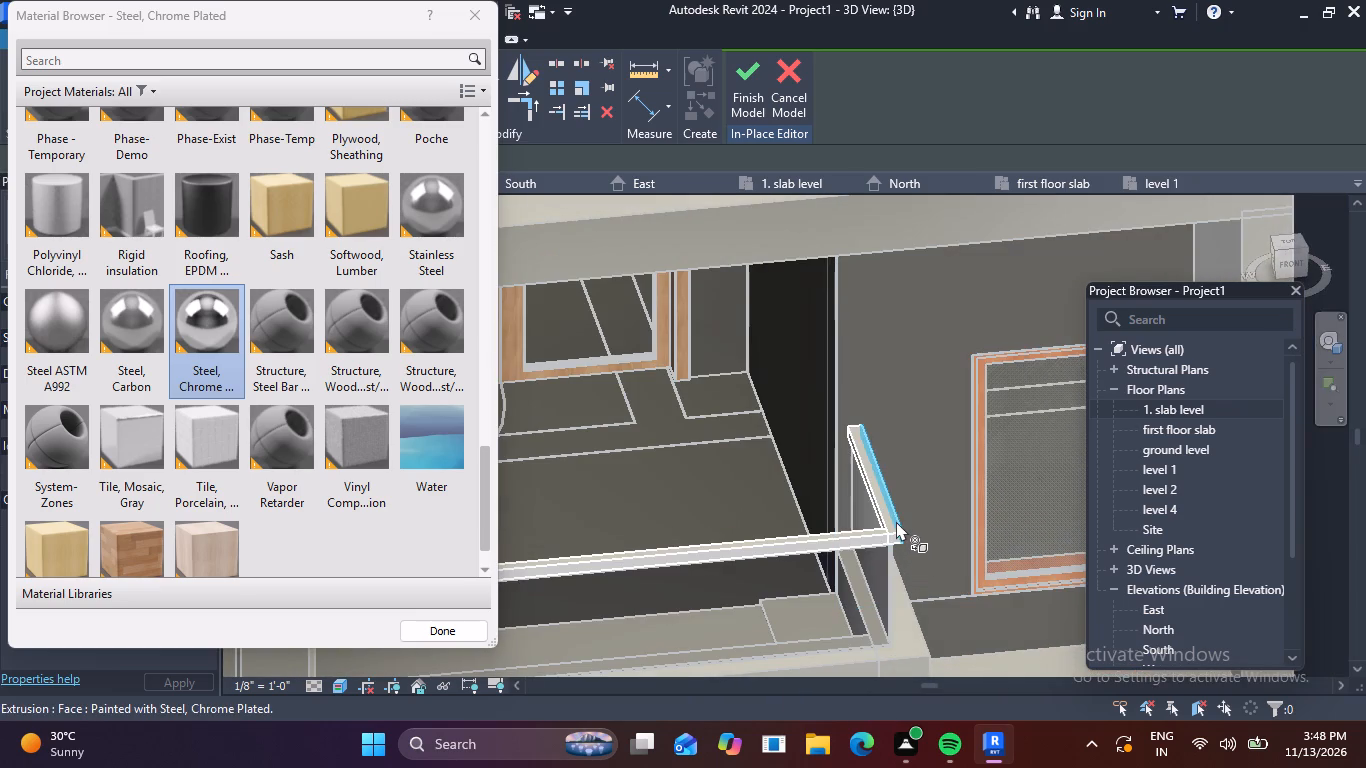
pyautogui.click(888, 509)
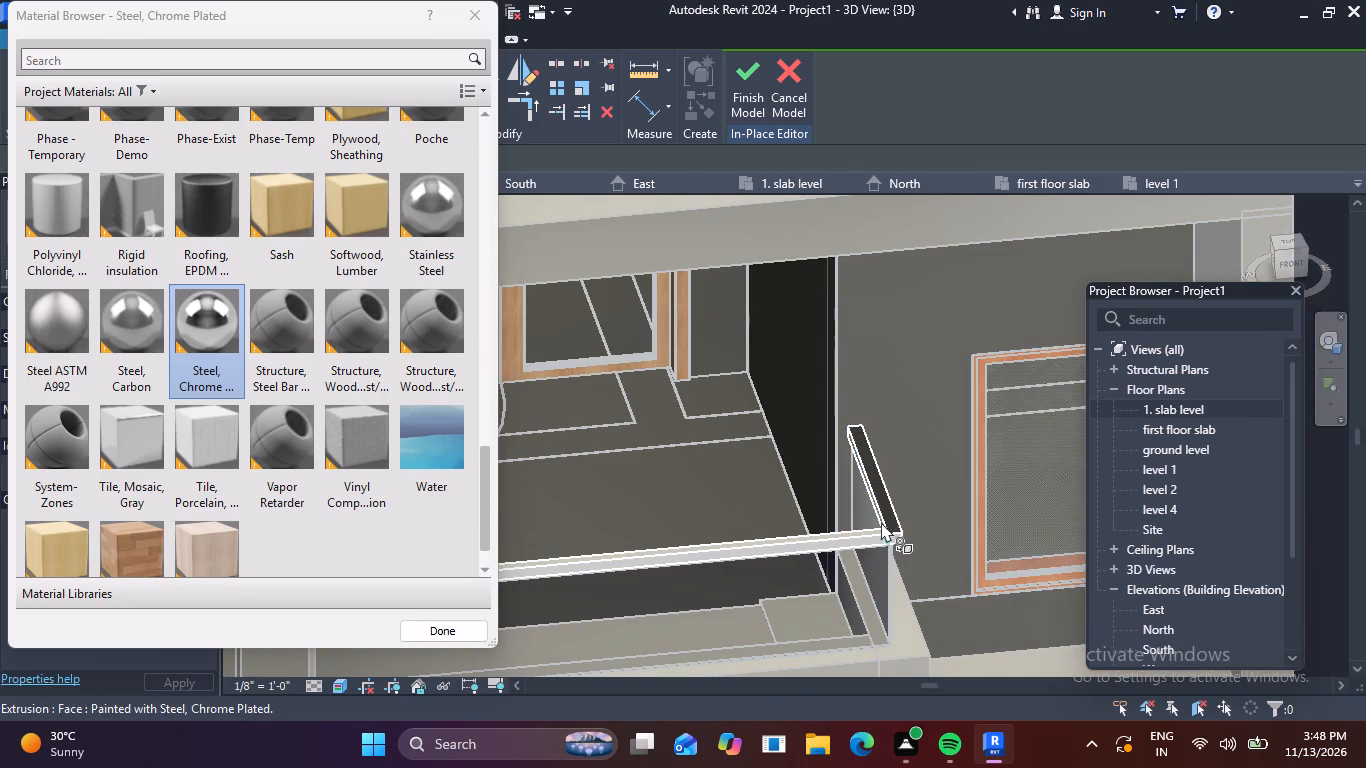
pyautogui.click(871, 527)
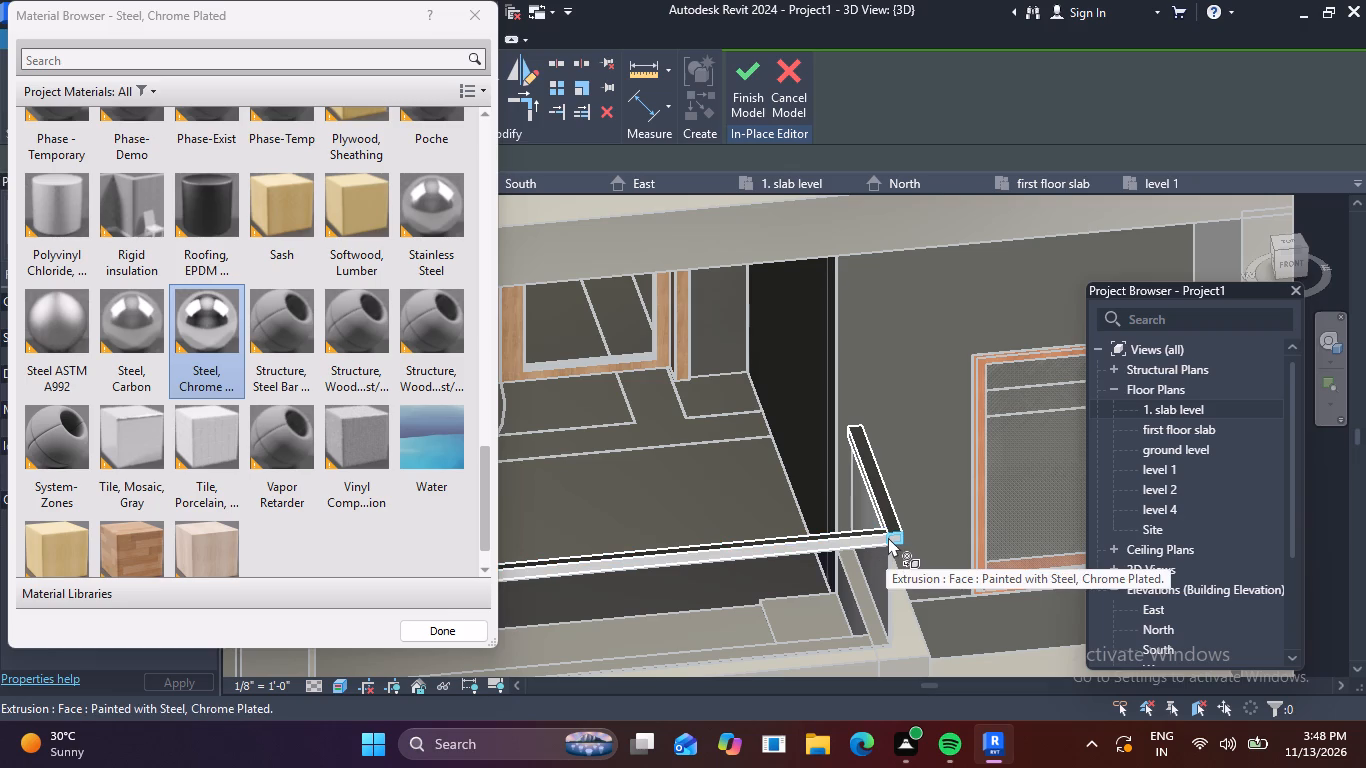
pyautogui.click(888, 537)
# Paint the handrail's front face, corner end and side rail's inner face with Steel, Chrome Plated, and finish the in-place model.
pyautogui.keyDown('shift'); pyautogui.moveTo(871, 540); pyautogui.dragTo(933, 459, button='middle'); pyautogui.keyUp('shift')
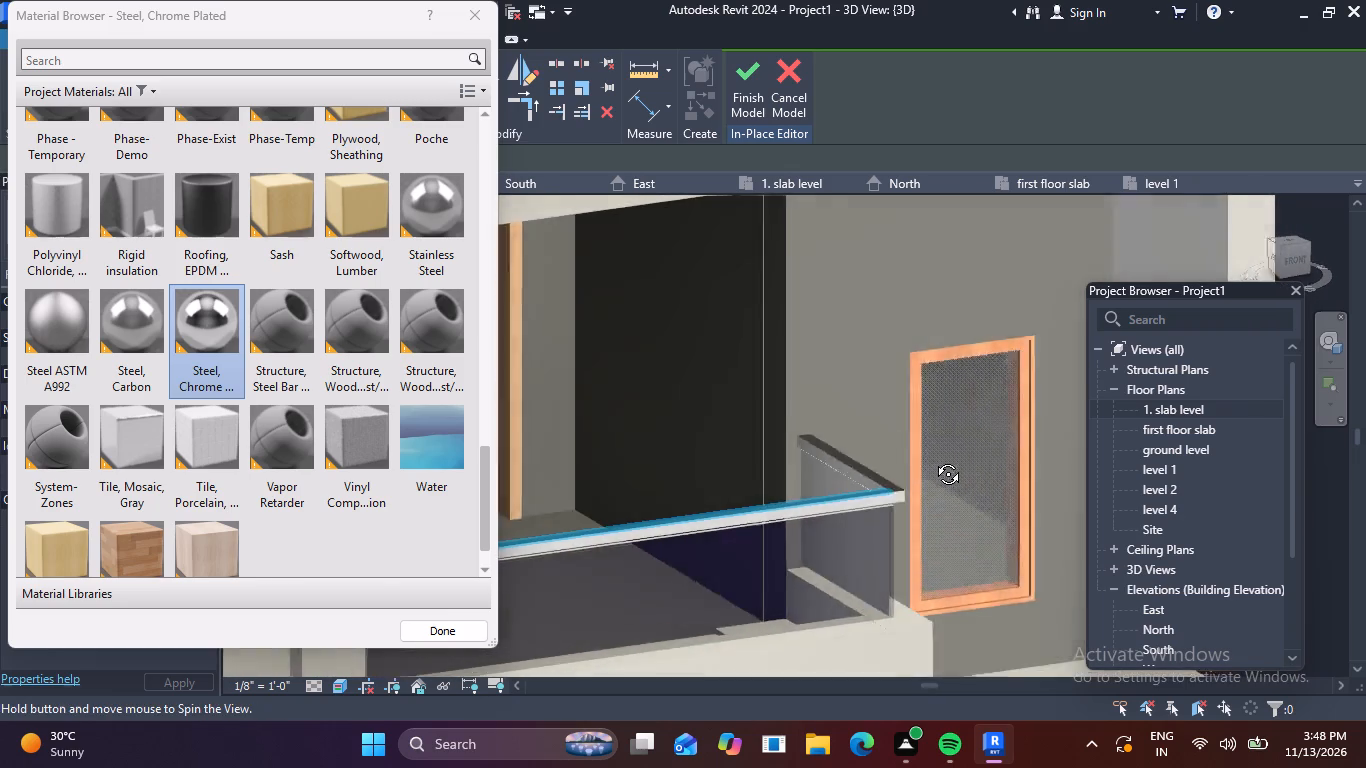
pyautogui.keyDown('shift'); pyautogui.moveTo(933, 459); pyautogui.dragTo(977, 451, button='middle'); pyautogui.keyUp('shift')
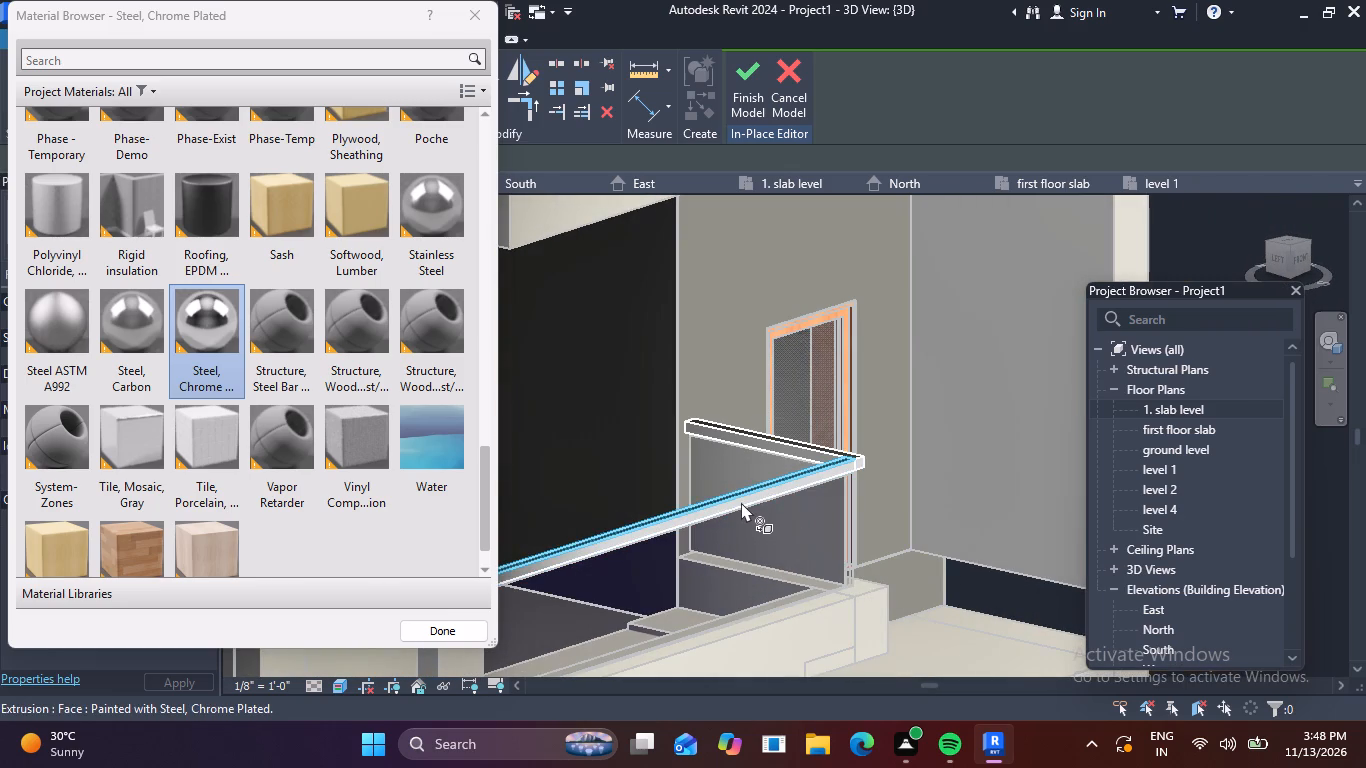
pyautogui.scroll(5, 818, 478)
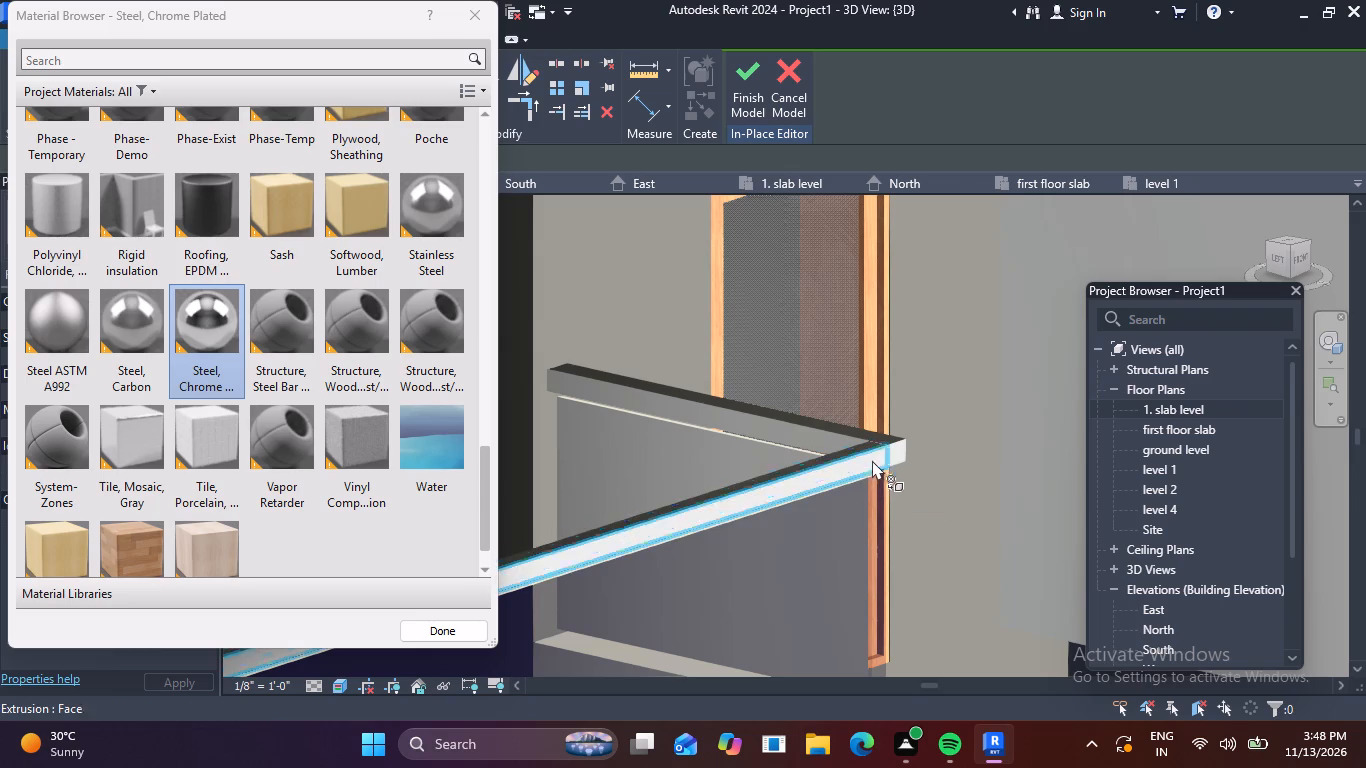
pyautogui.scroll(1, 893, 448)
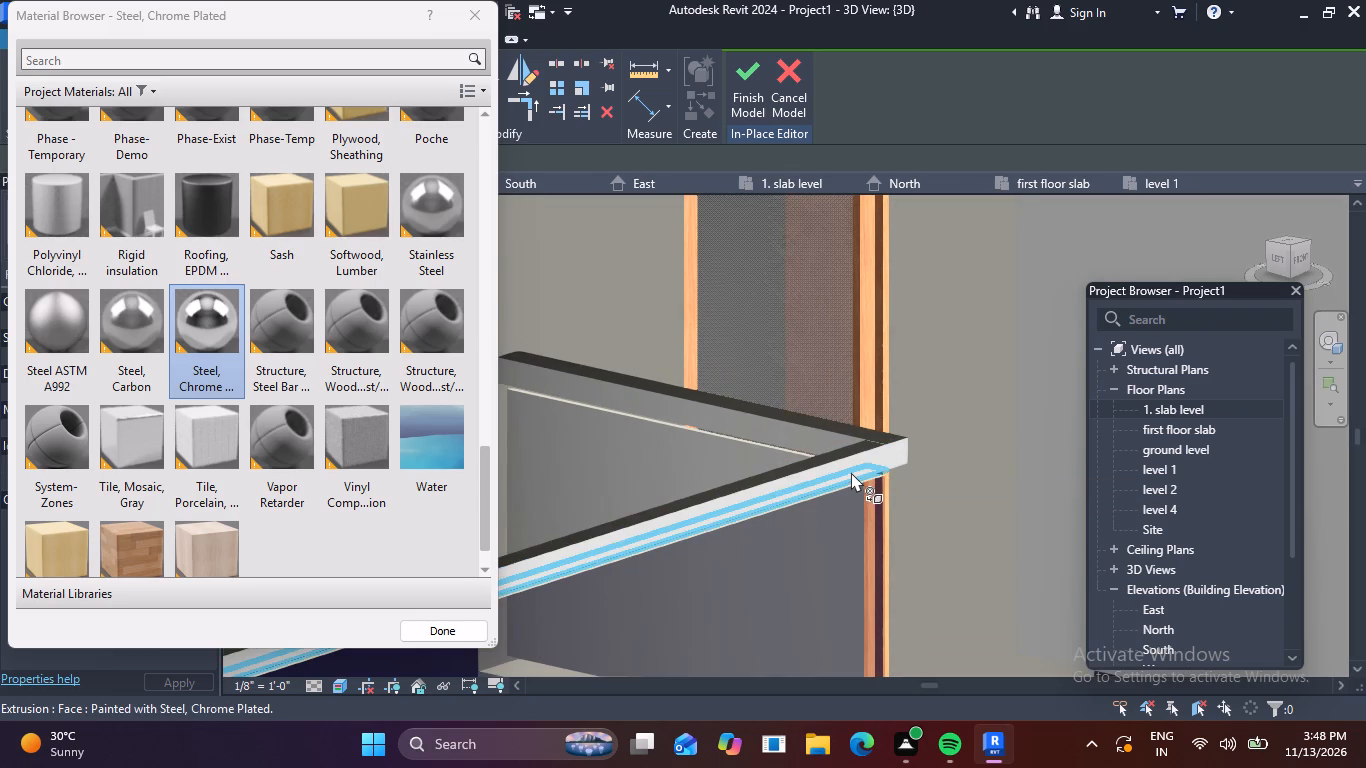
pyautogui.click(849, 467)
pyautogui.click(849, 467)
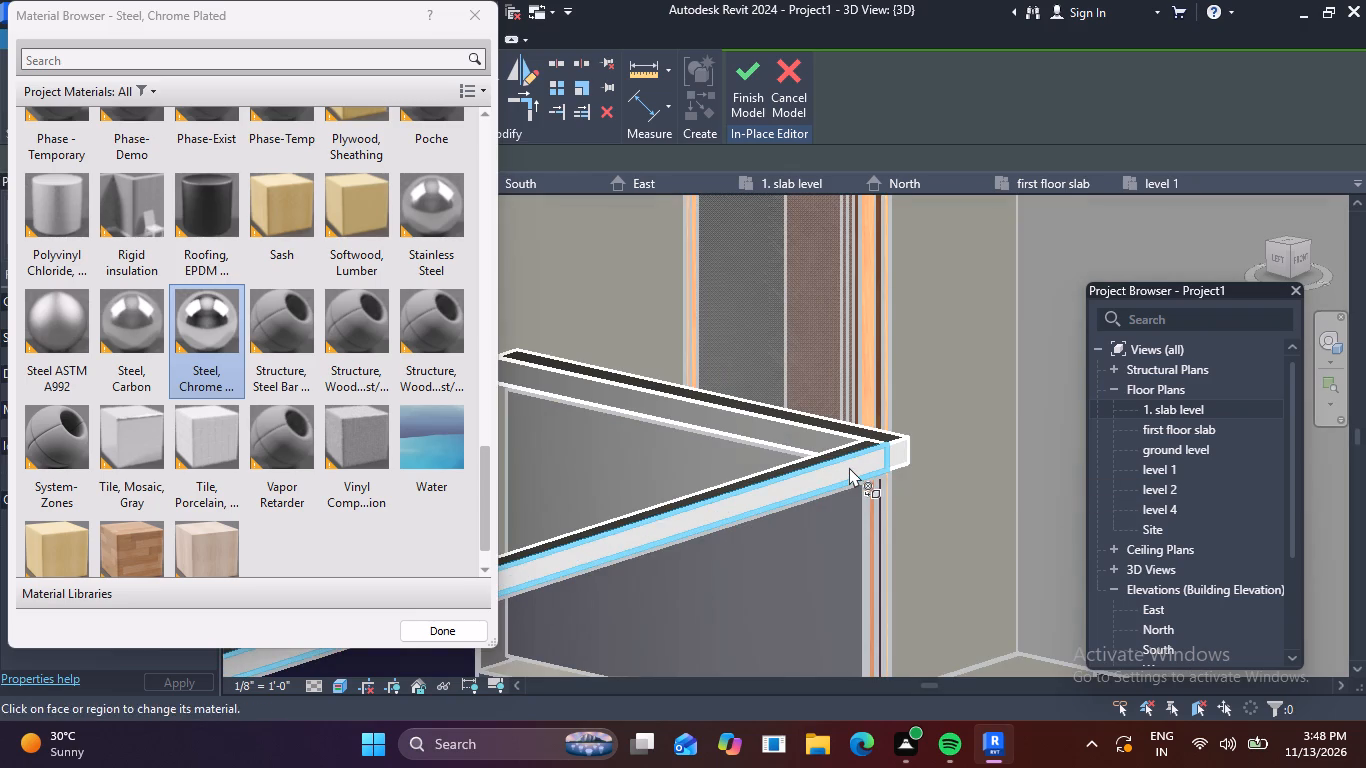
pyautogui.doubleClick(849, 467)
pyautogui.click(897, 452)
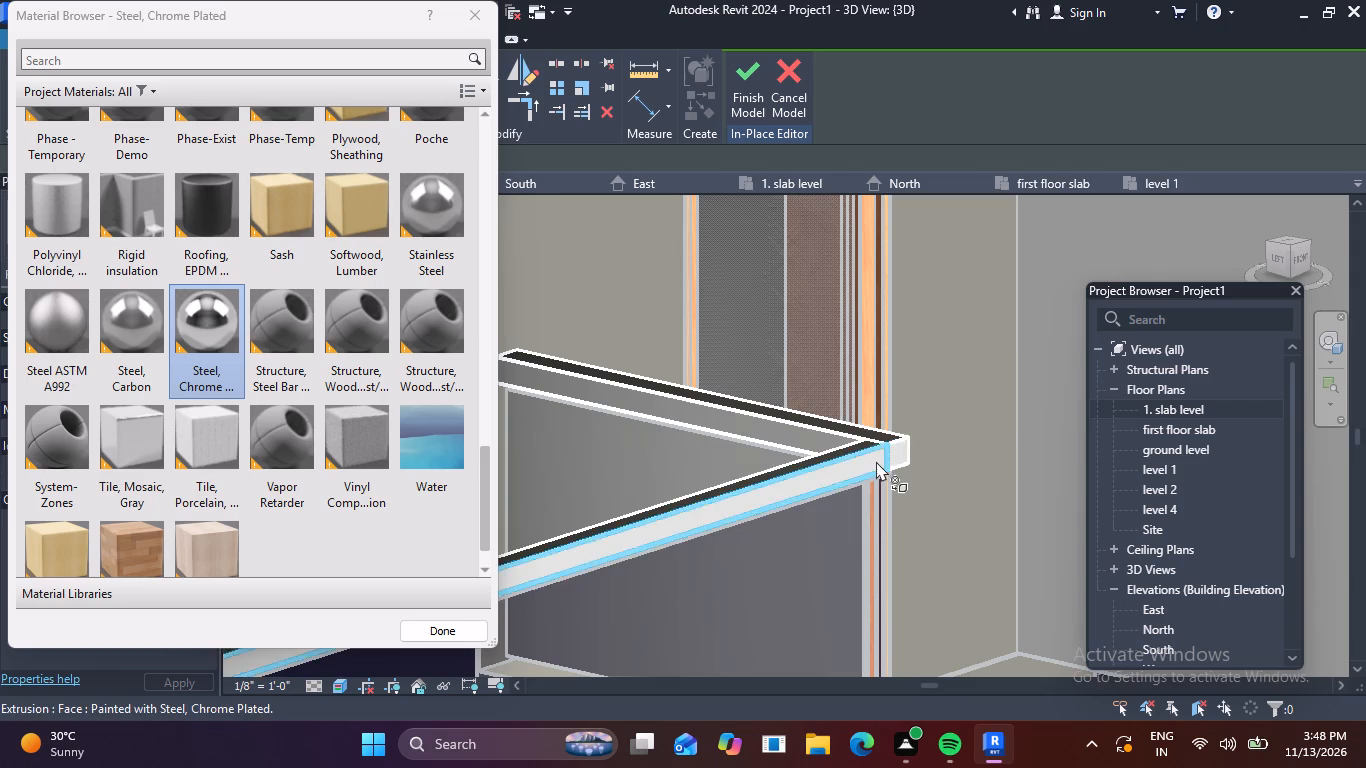
pyautogui.scroll(-6, 876, 461)
pyautogui.keyDown('shift'); pyautogui.moveTo(910, 462); pyautogui.dragTo(893, 431, button='middle'); pyautogui.keyUp('shift')
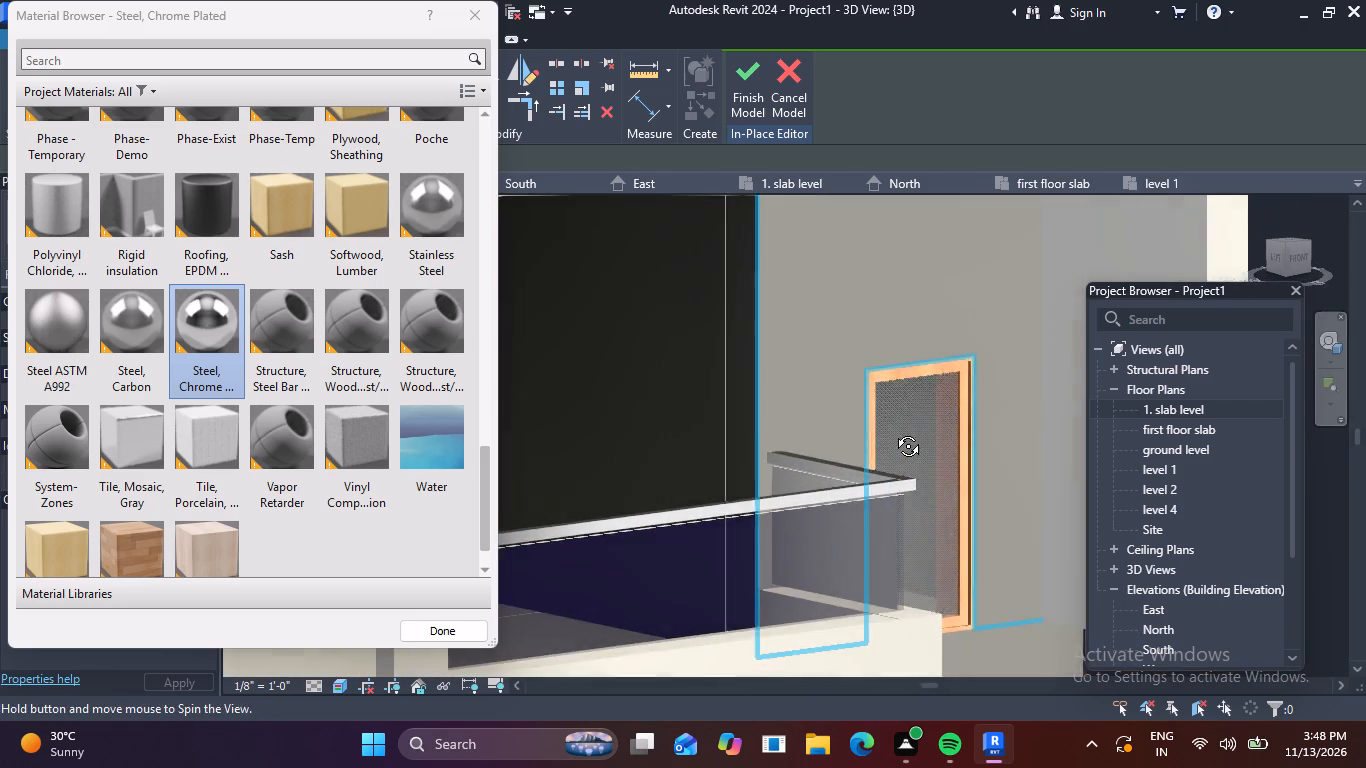
pyautogui.keyDown('shift'); pyautogui.moveTo(893, 431); pyautogui.dragTo(898, 433, button='middle'); pyautogui.keyUp('shift')
pyautogui.scroll(5, 829, 465)
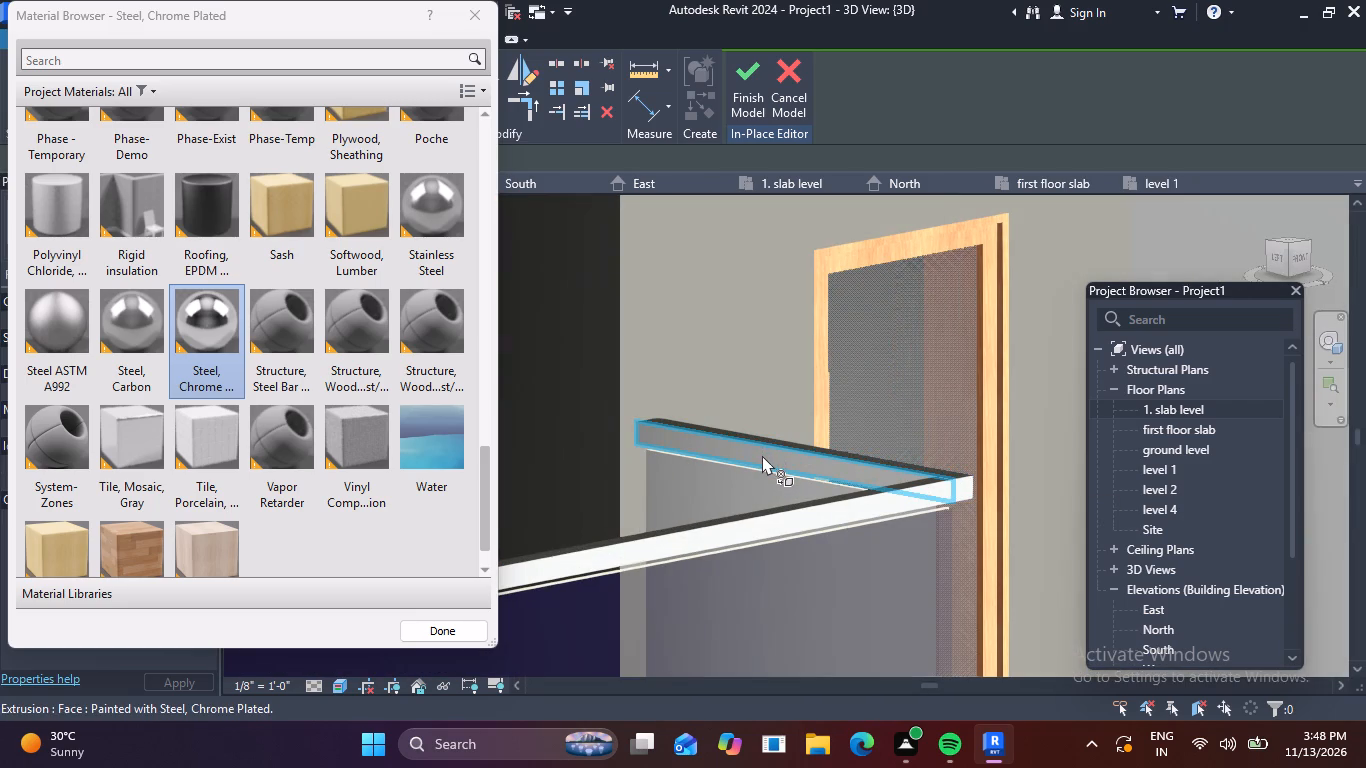
pyautogui.click(762, 455)
pyautogui.scroll(-4, 737, 478)
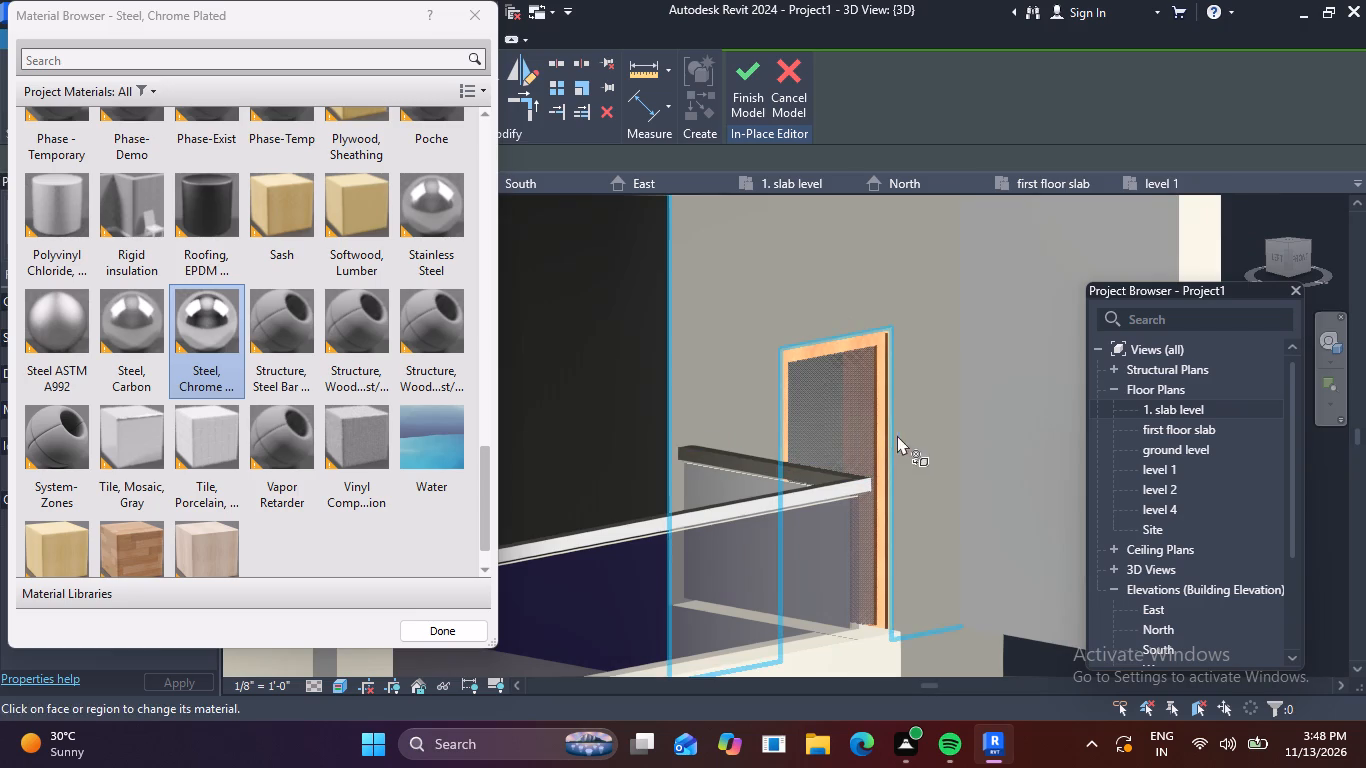
pyautogui.click(749, 80)
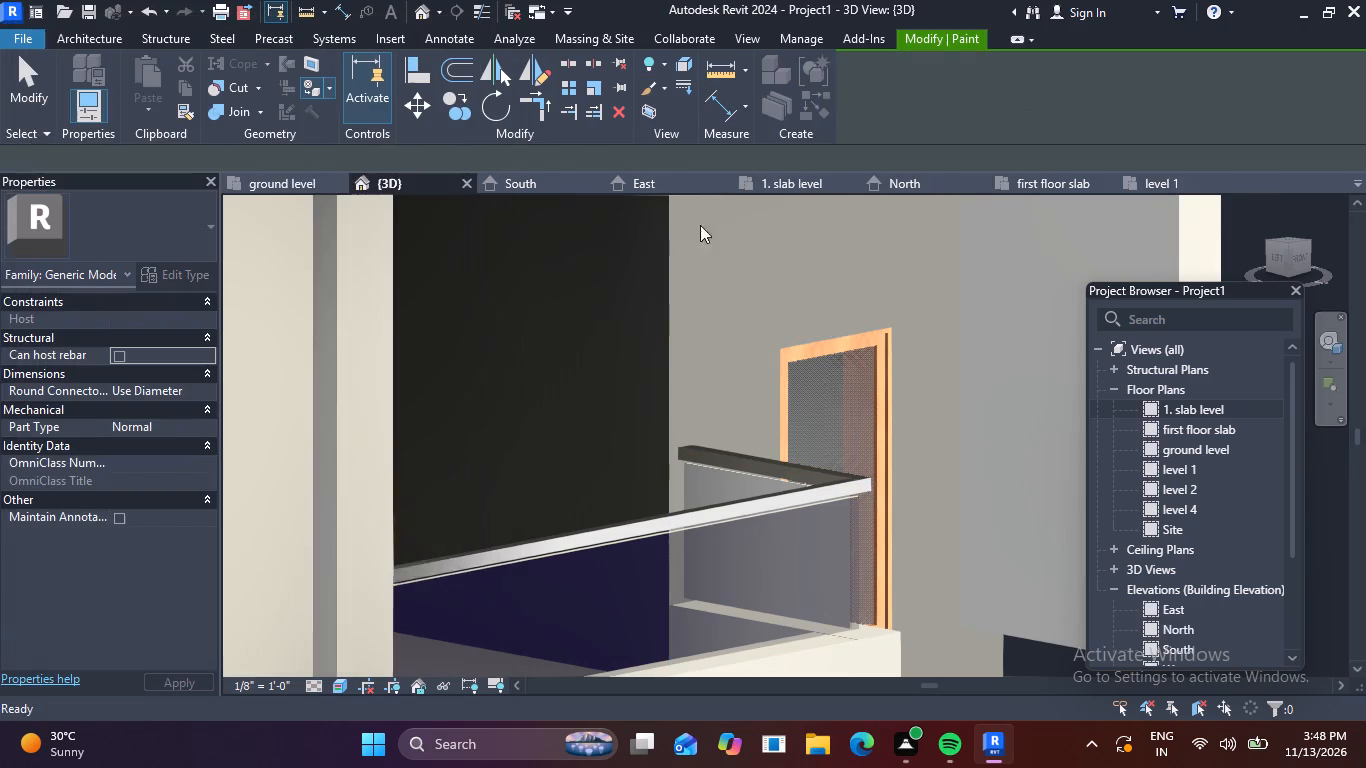
# Examine the painted handrail and balcony from the front, side and above, ending close up at the front rail.
pyautogui.scroll(-4, 721, 328)
pyautogui.scroll(-1, 881, 442)
pyautogui.keyDown('shift'); pyautogui.moveTo(870, 447); pyautogui.dragTo(733, 363, button='middle'); pyautogui.keyUp('shift')
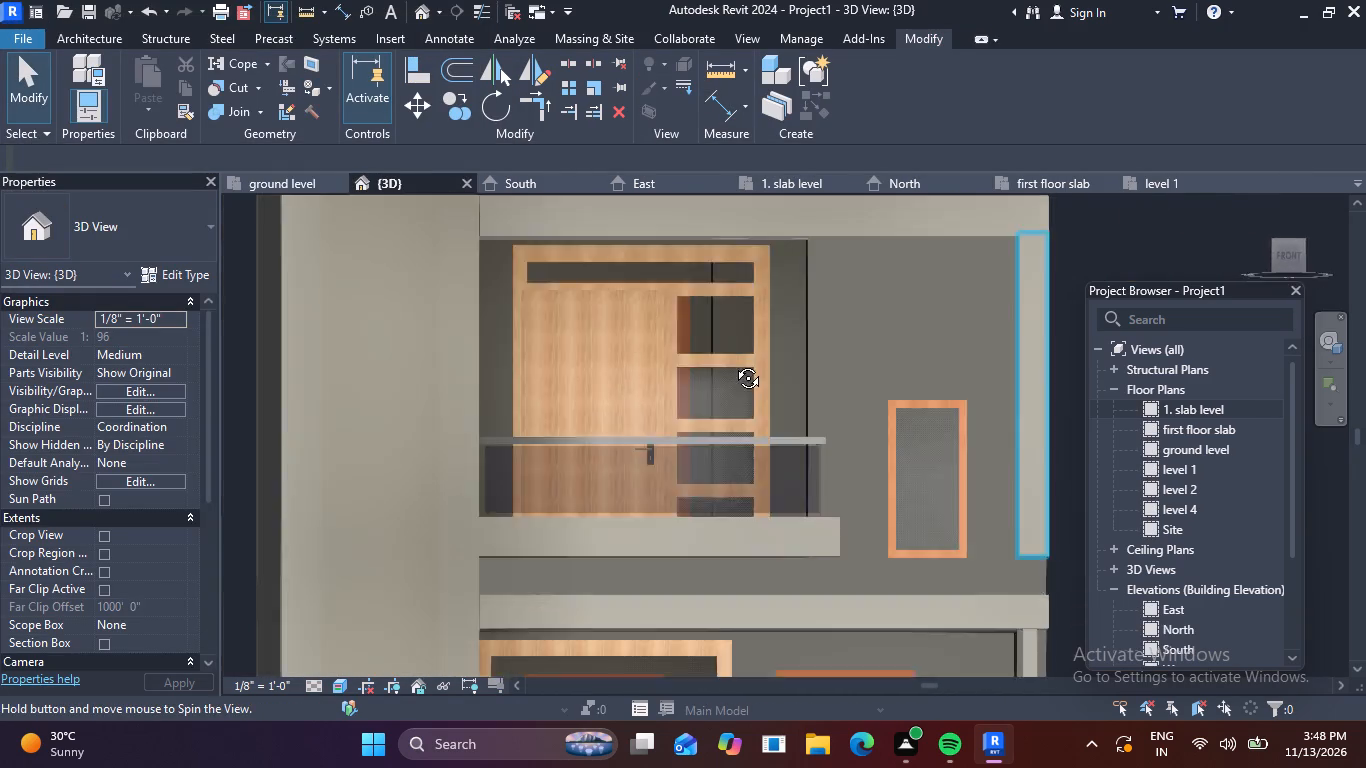
pyautogui.keyDown('shift'); pyautogui.moveTo(733, 363); pyautogui.dragTo(782, 333, button='middle'); pyautogui.keyUp('shift')
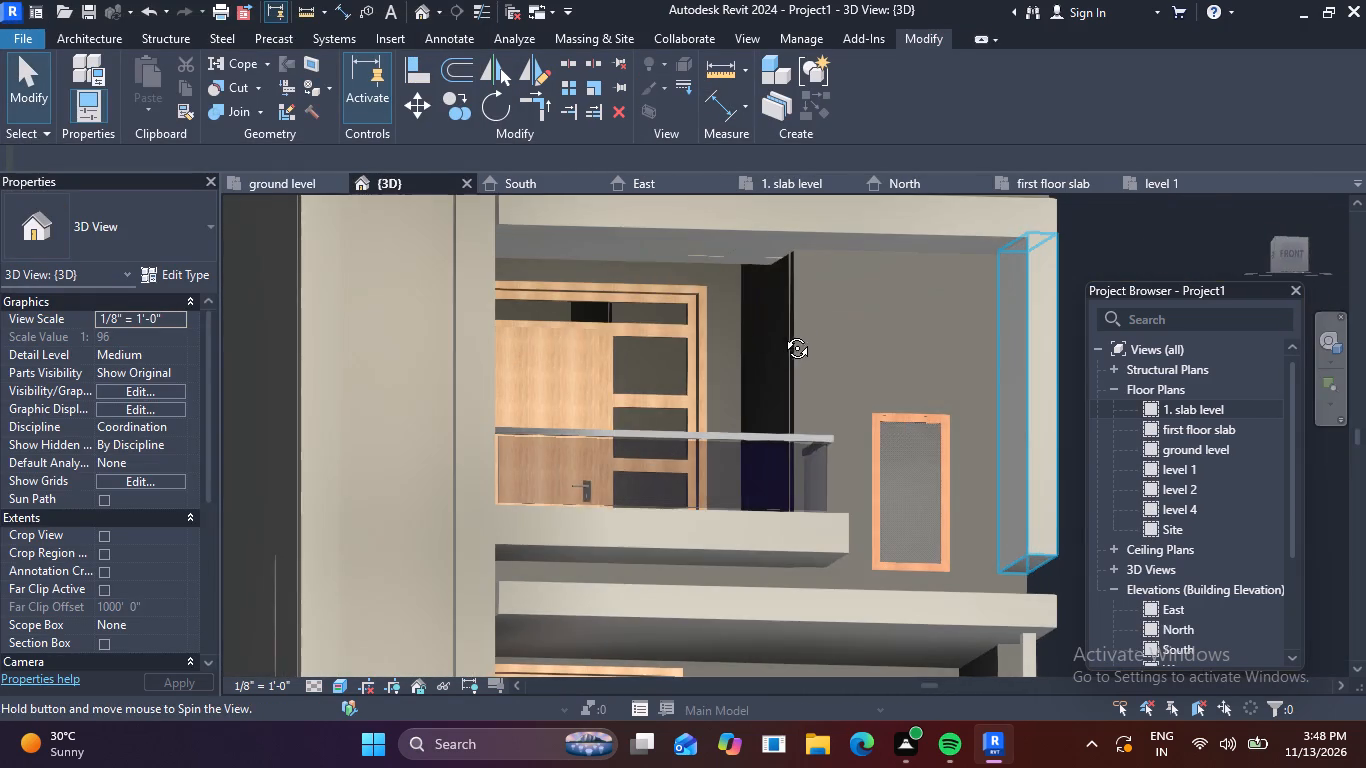
pyautogui.keyDown('shift'); pyautogui.moveTo(782, 333); pyautogui.dragTo(932, 384, button='middle'); pyautogui.keyUp('shift')
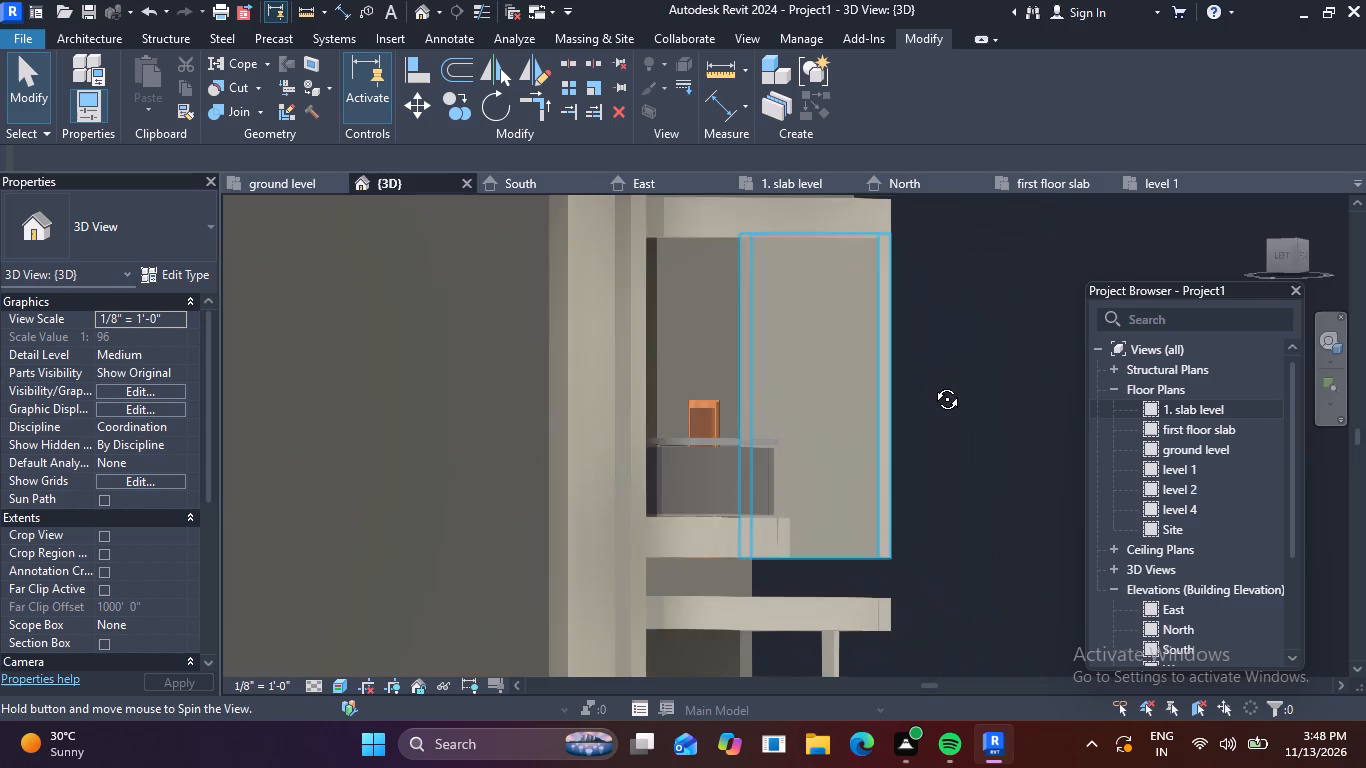
pyautogui.keyDown('shift'); pyautogui.moveTo(932, 384); pyautogui.dragTo(720, 465, button='middle'); pyautogui.keyUp('shift')
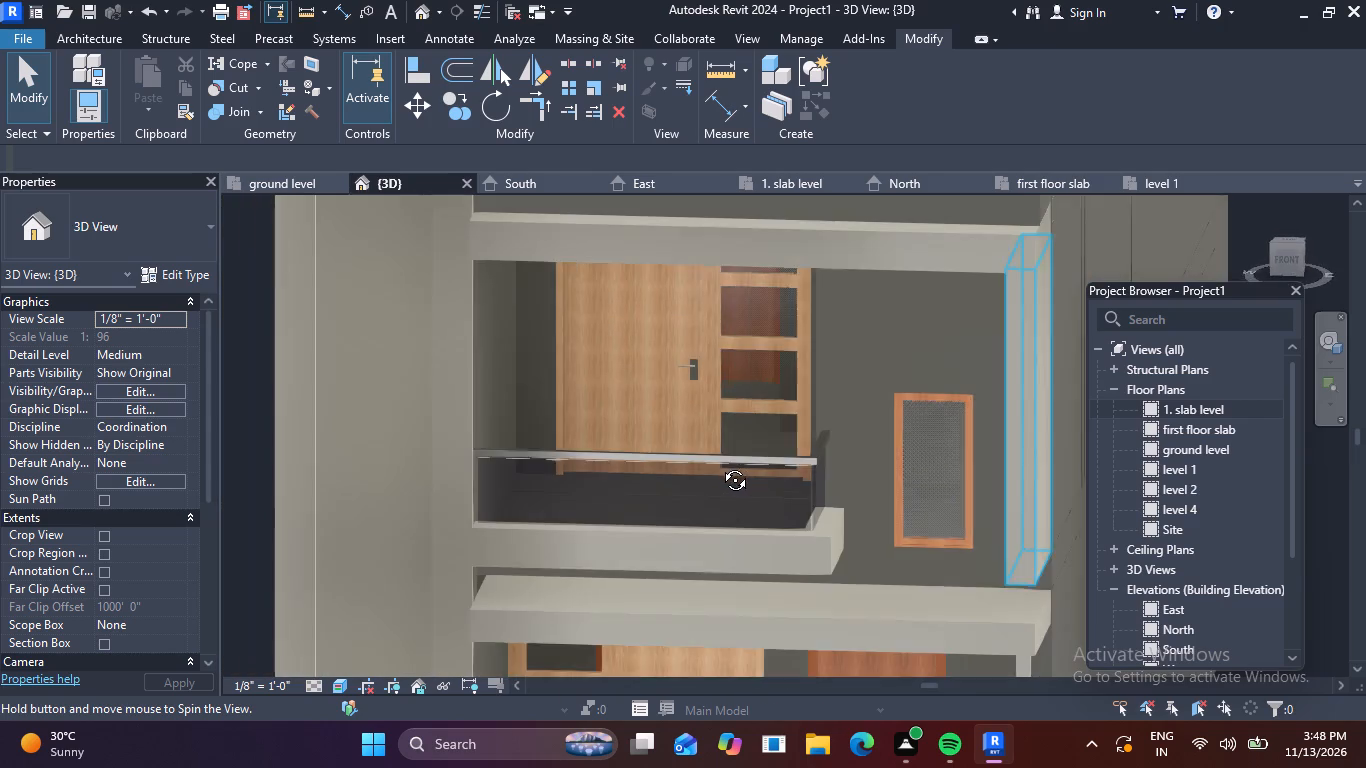
pyautogui.keyDown('shift'); pyautogui.moveTo(720, 465); pyautogui.dragTo(710, 468, button='middle'); pyautogui.keyUp('shift')
pyautogui.scroll(-4, 719, 474)
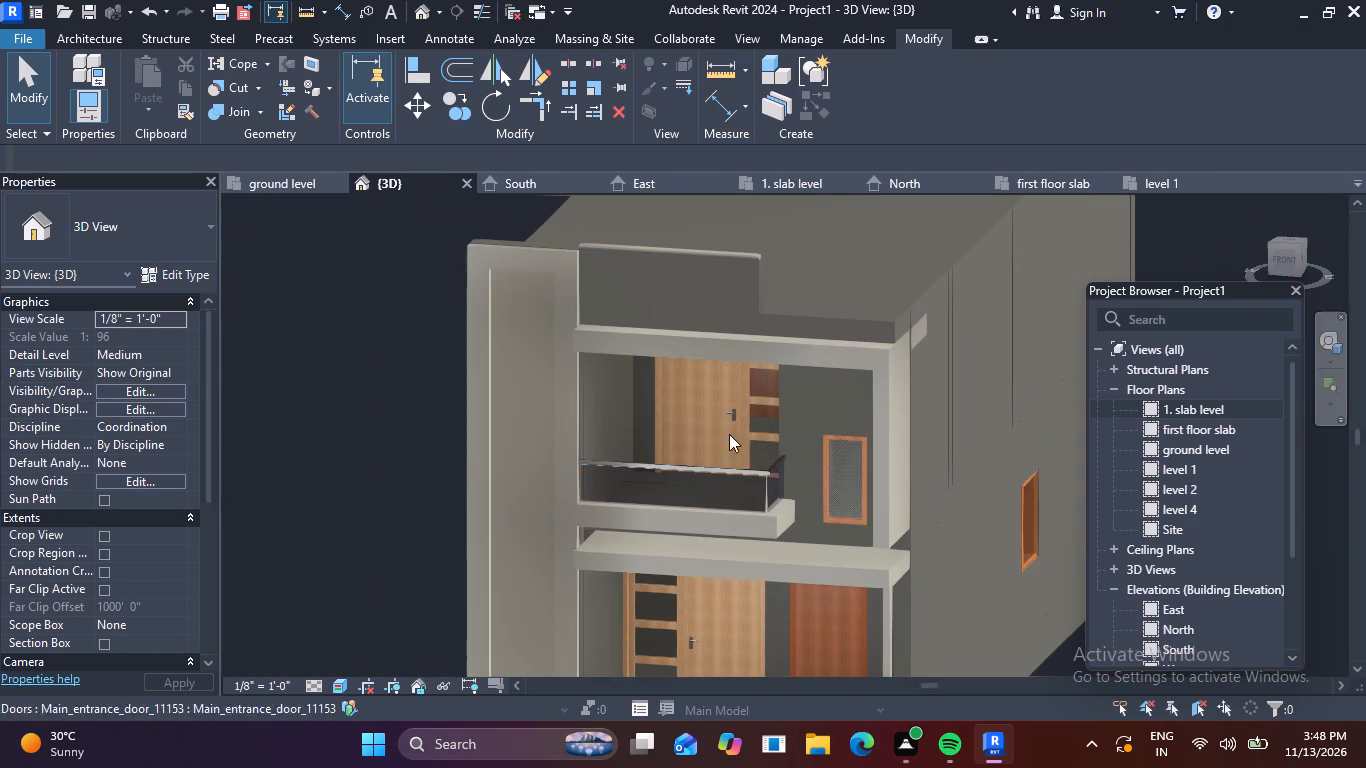
pyautogui.scroll(3, 736, 439)
pyautogui.keyDown('shift'); pyautogui.moveTo(886, 478); pyautogui.dragTo(930, 408, button='middle'); pyautogui.keyUp('shift')
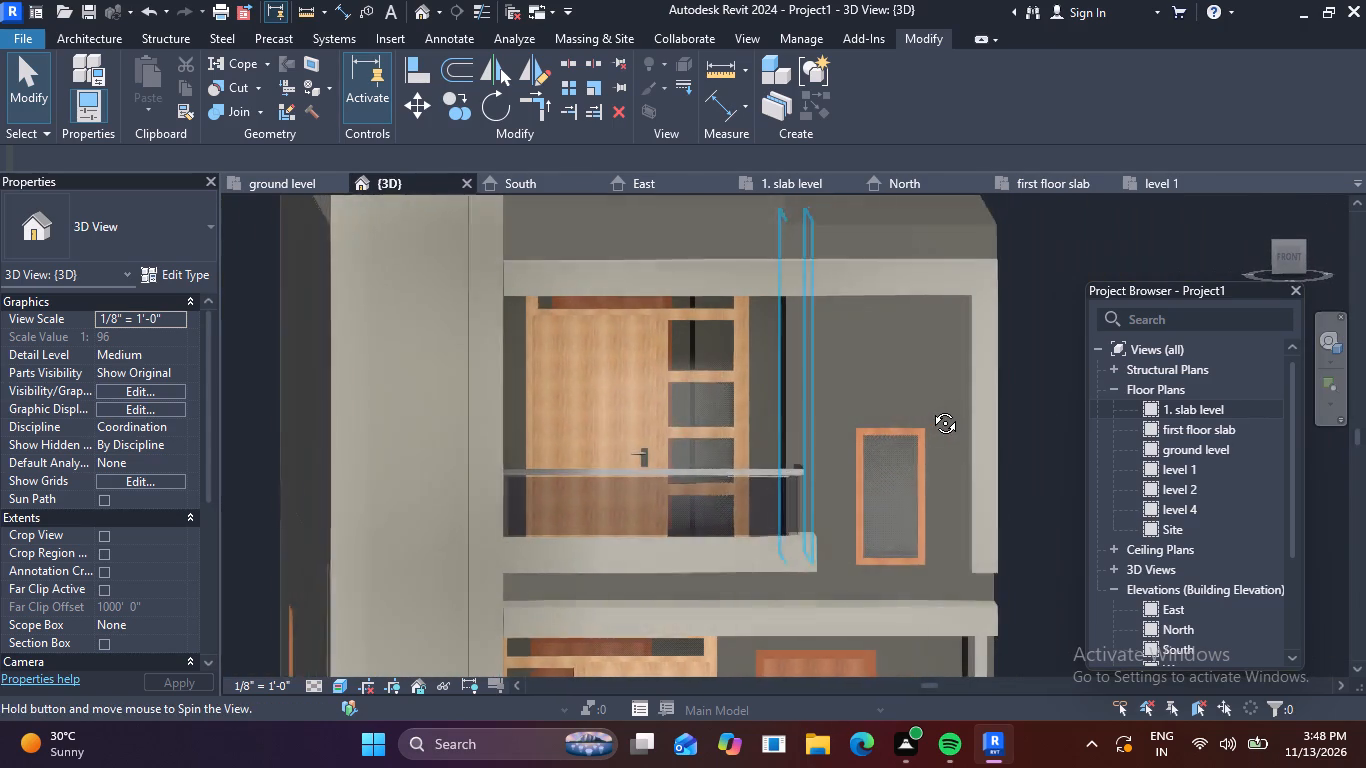
pyautogui.keyDown('shift'); pyautogui.moveTo(930, 408); pyautogui.dragTo(933, 405, button='middle'); pyautogui.keyUp('shift')
pyautogui.scroll(10, 738, 483)
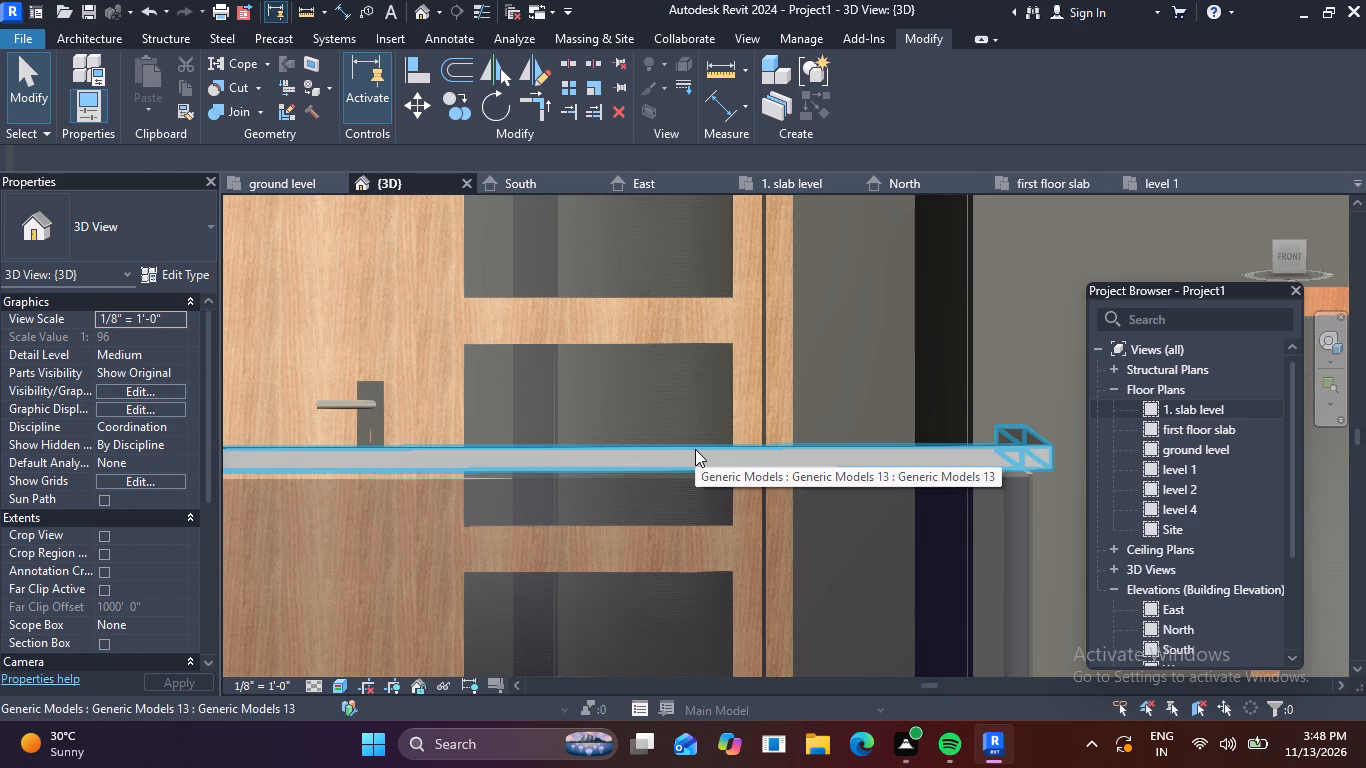
# Open the balcony handrail for in-place editing and paint the front rail's outer face and corner end face with Steel, Carbon.
pyautogui.click(695, 449)
pyautogui.scroll(-3, 551, 475)
pyautogui.moveTo(561, 475); pyautogui.dragTo(698, 465, button='middle')
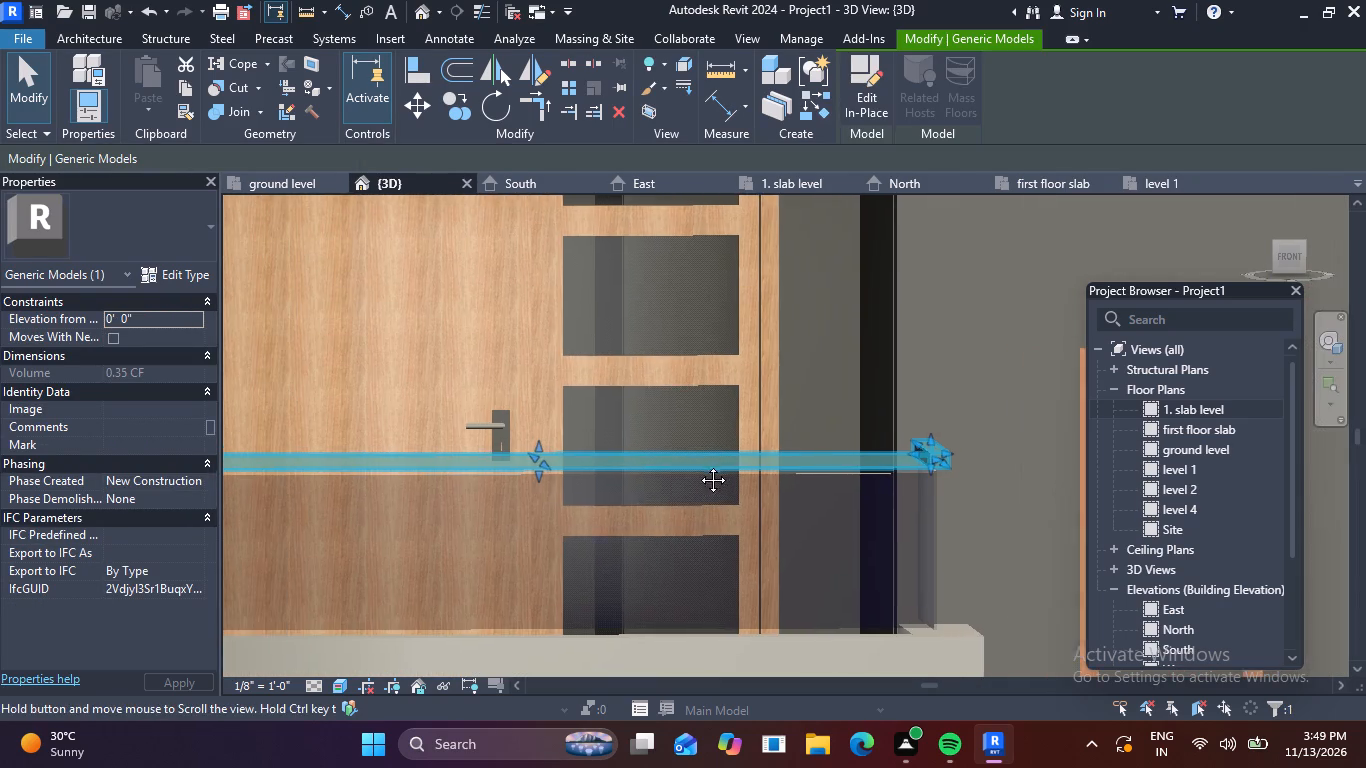
pyautogui.moveTo(698, 465); pyautogui.dragTo(699, 465, button='middle')
pyautogui.click(873, 85)
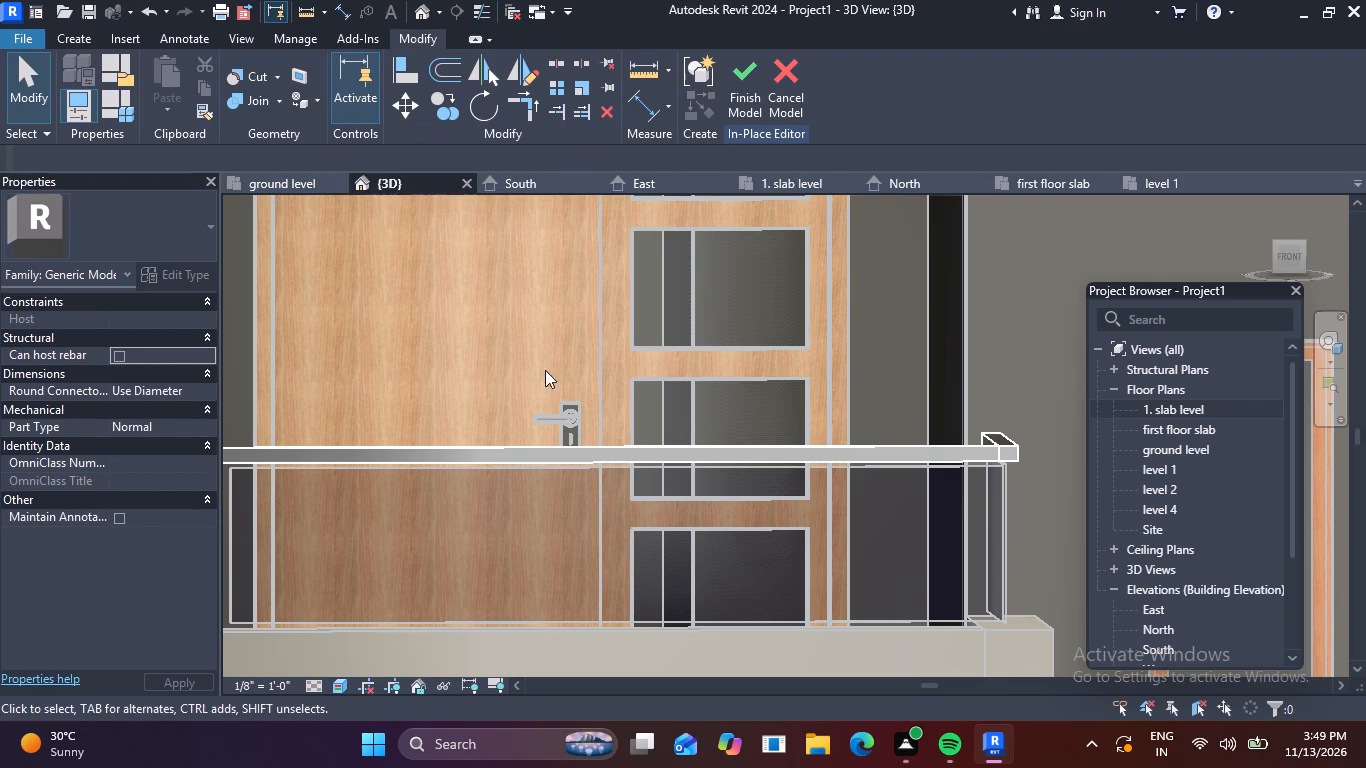
pyautogui.click(637, 452)
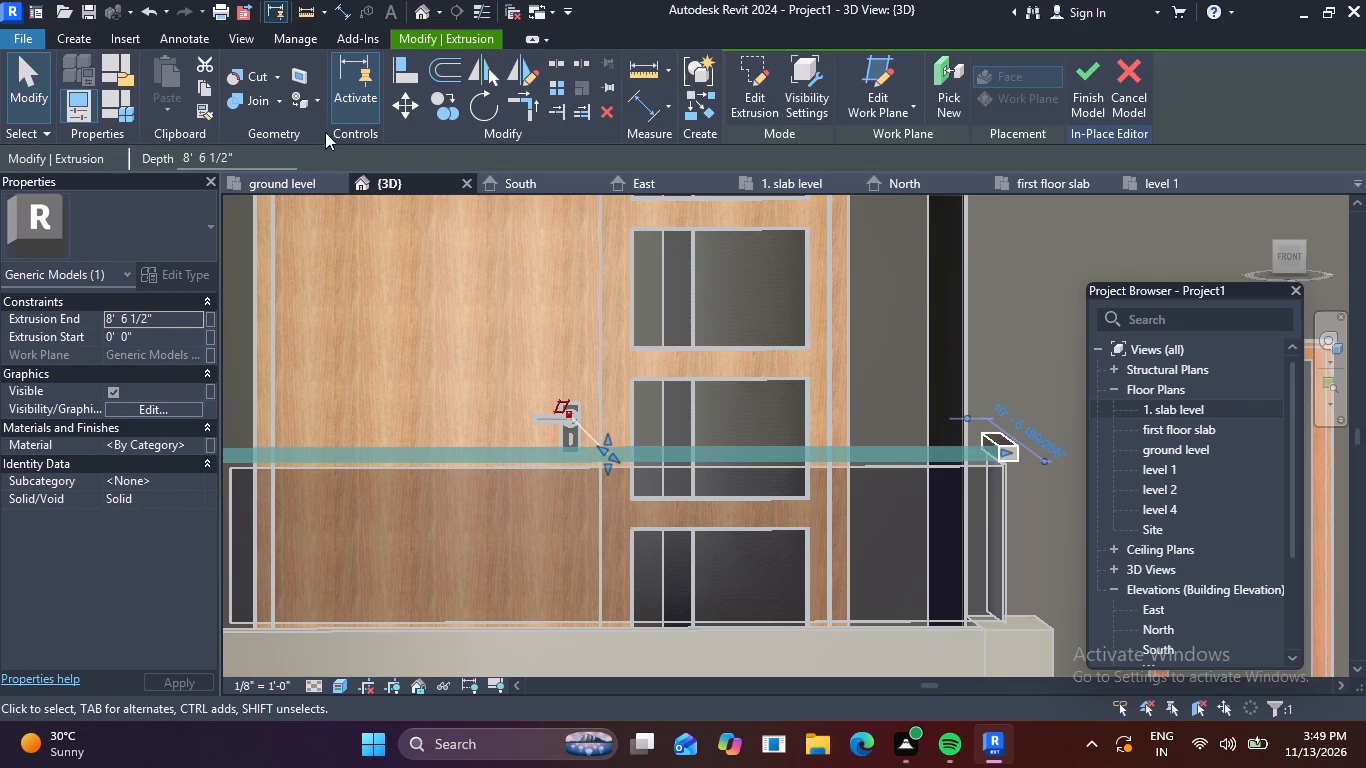
pyautogui.click(308, 97)
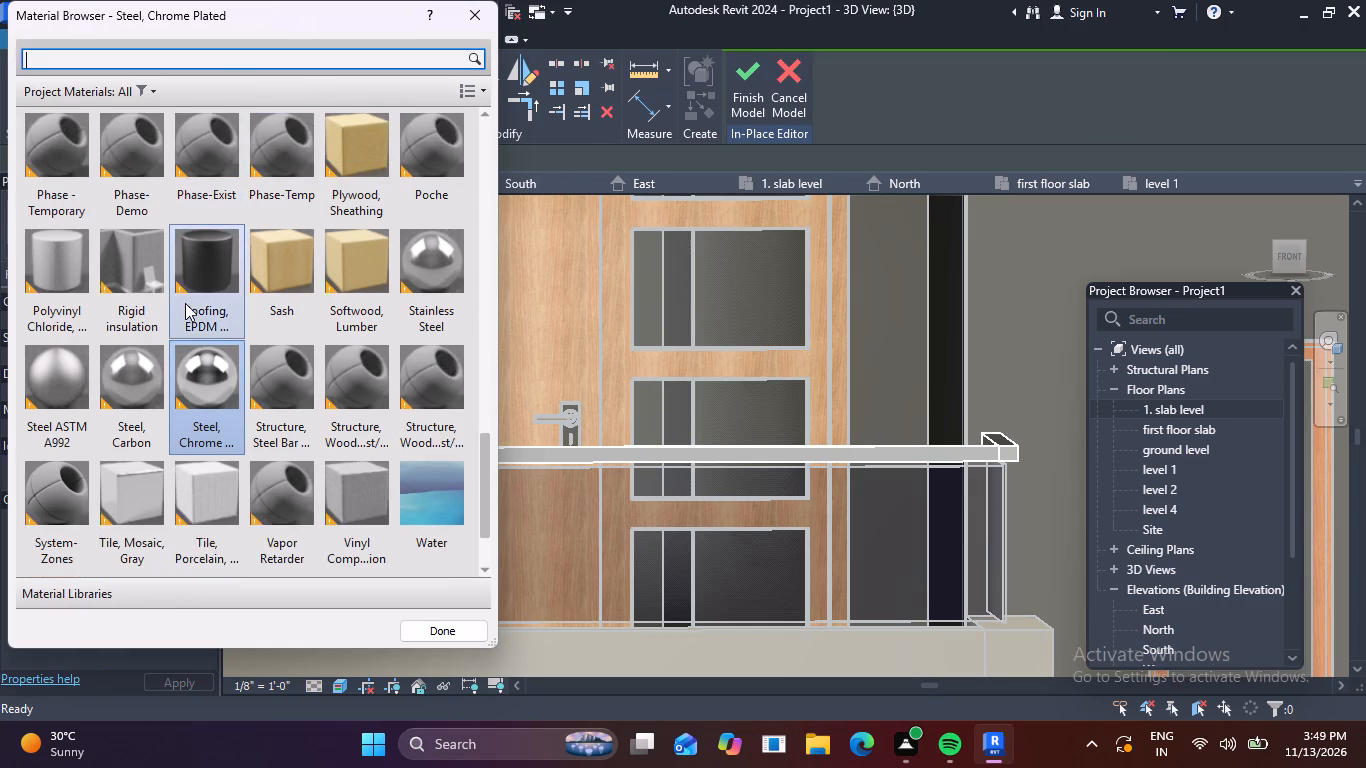
pyautogui.scroll(-3, 185, 303)
pyautogui.click(148, 265)
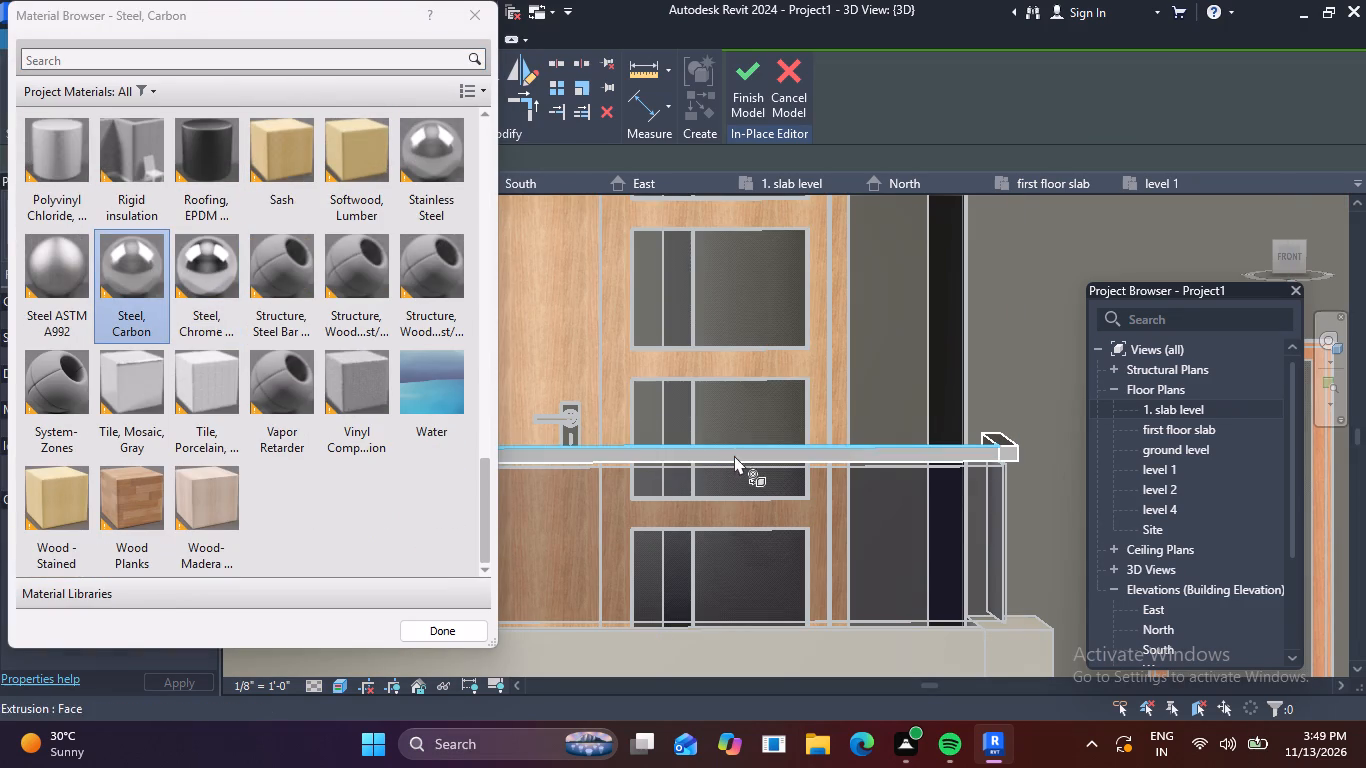
pyautogui.scroll(5, 1010, 469)
pyautogui.click(958, 438)
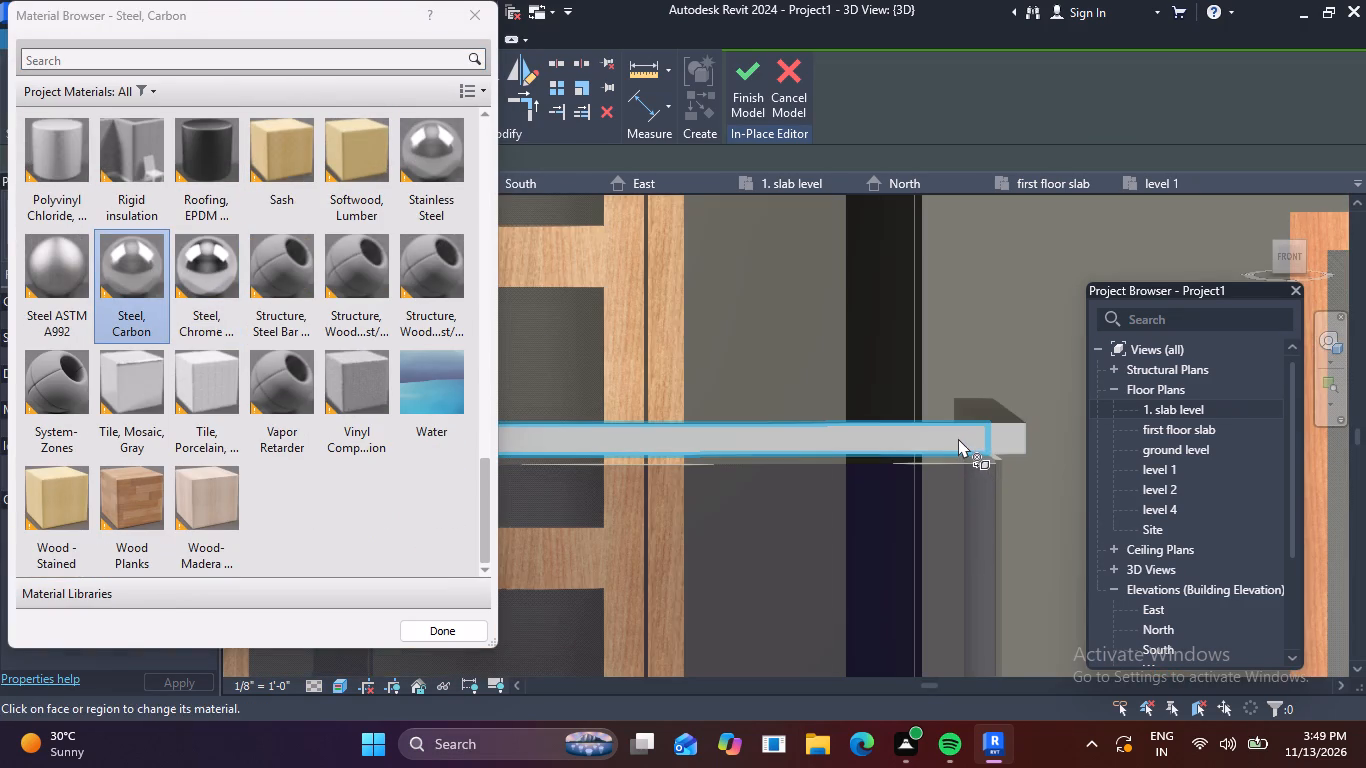
pyautogui.scroll(-7, 921, 450)
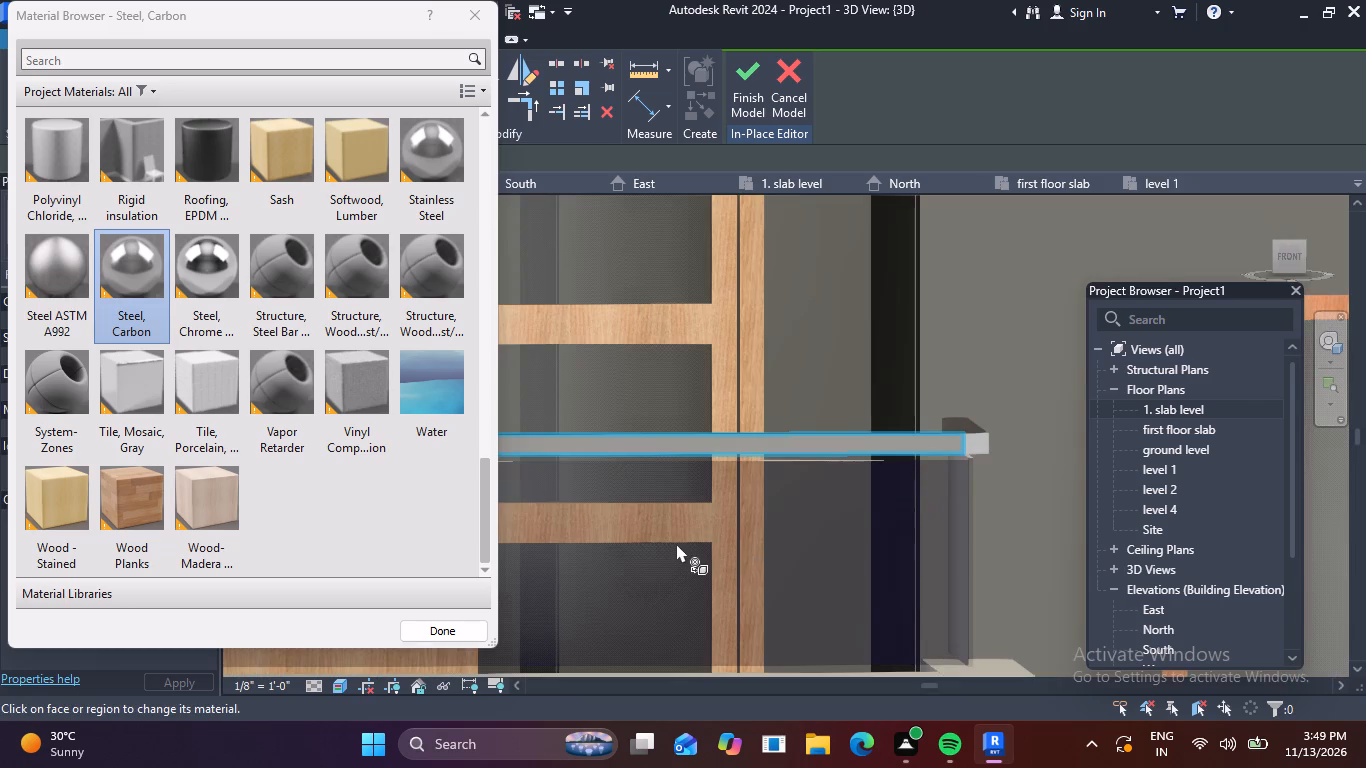
pyautogui.scroll(6, 984, 454)
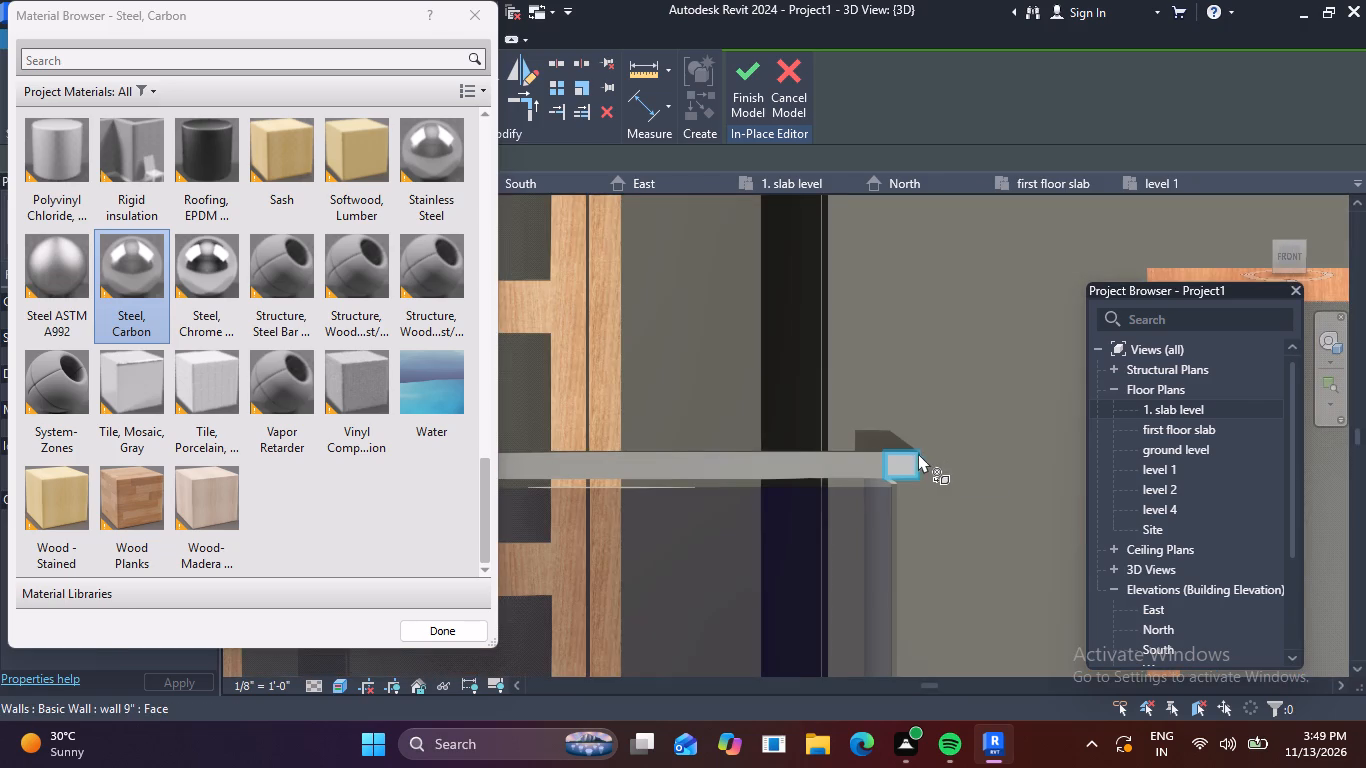
pyautogui.click(913, 455)
# Paint the side rail's outer face and the top faces of the side and front handrail bars with Steel, Carbon.
pyautogui.scroll(-4, 907, 473)
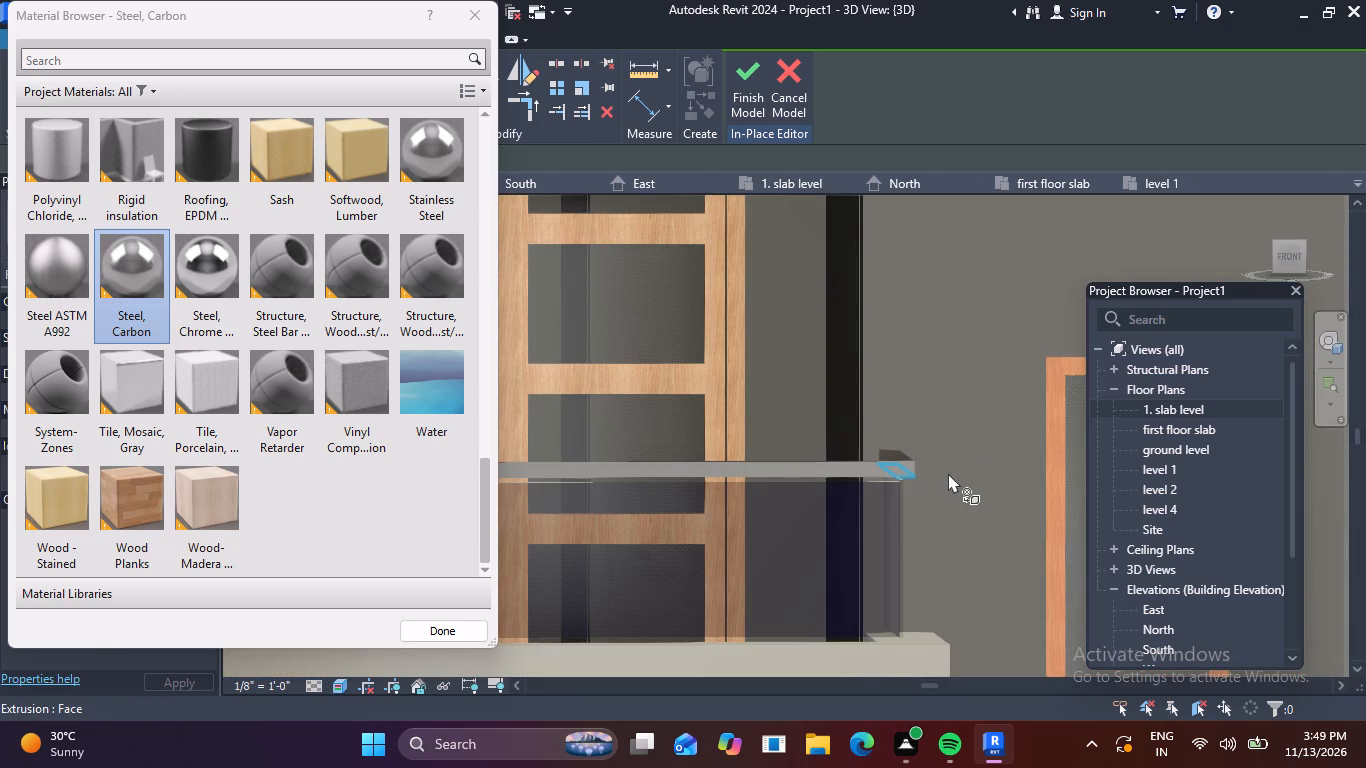
pyautogui.keyDown('shift'); pyautogui.moveTo(945, 500); pyautogui.dragTo(873, 517, button='middle'); pyautogui.keyUp('shift')
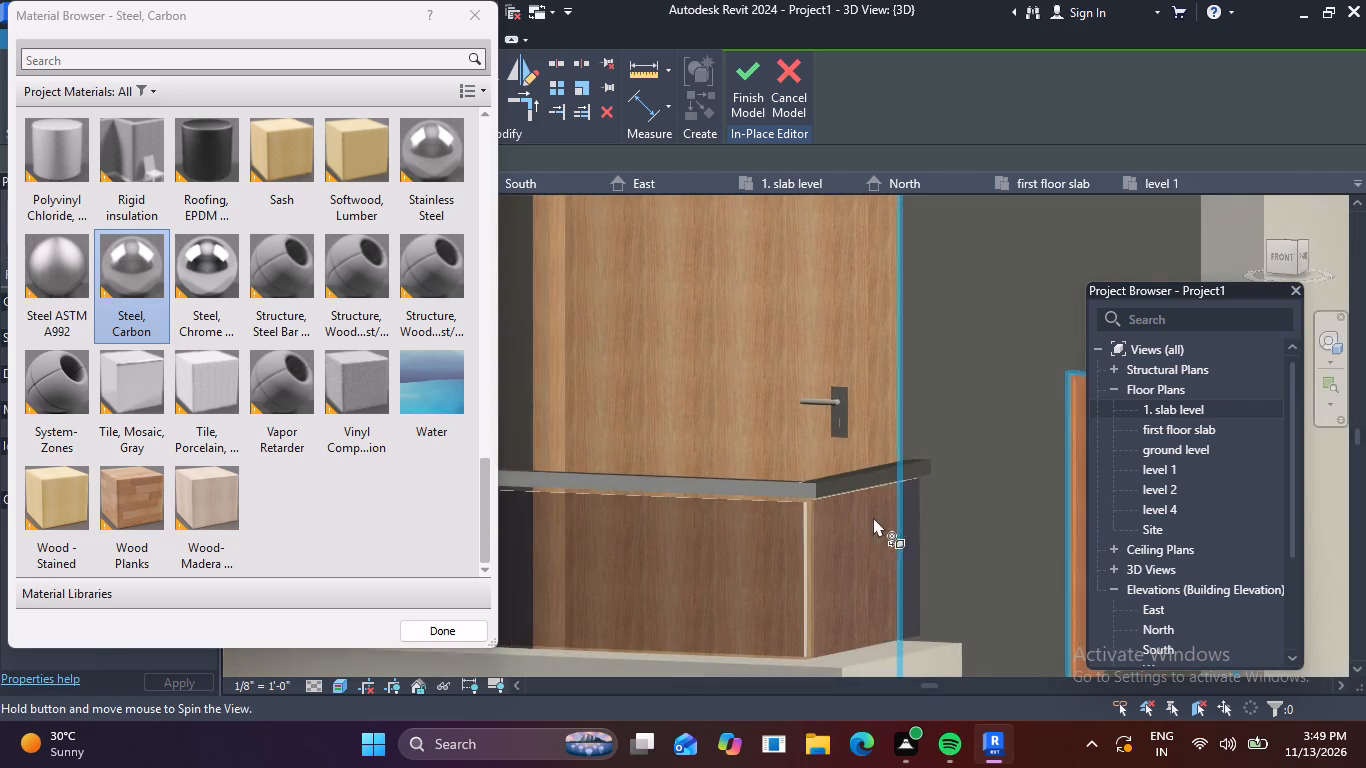
pyautogui.scroll(3, 782, 492)
pyautogui.click(848, 485)
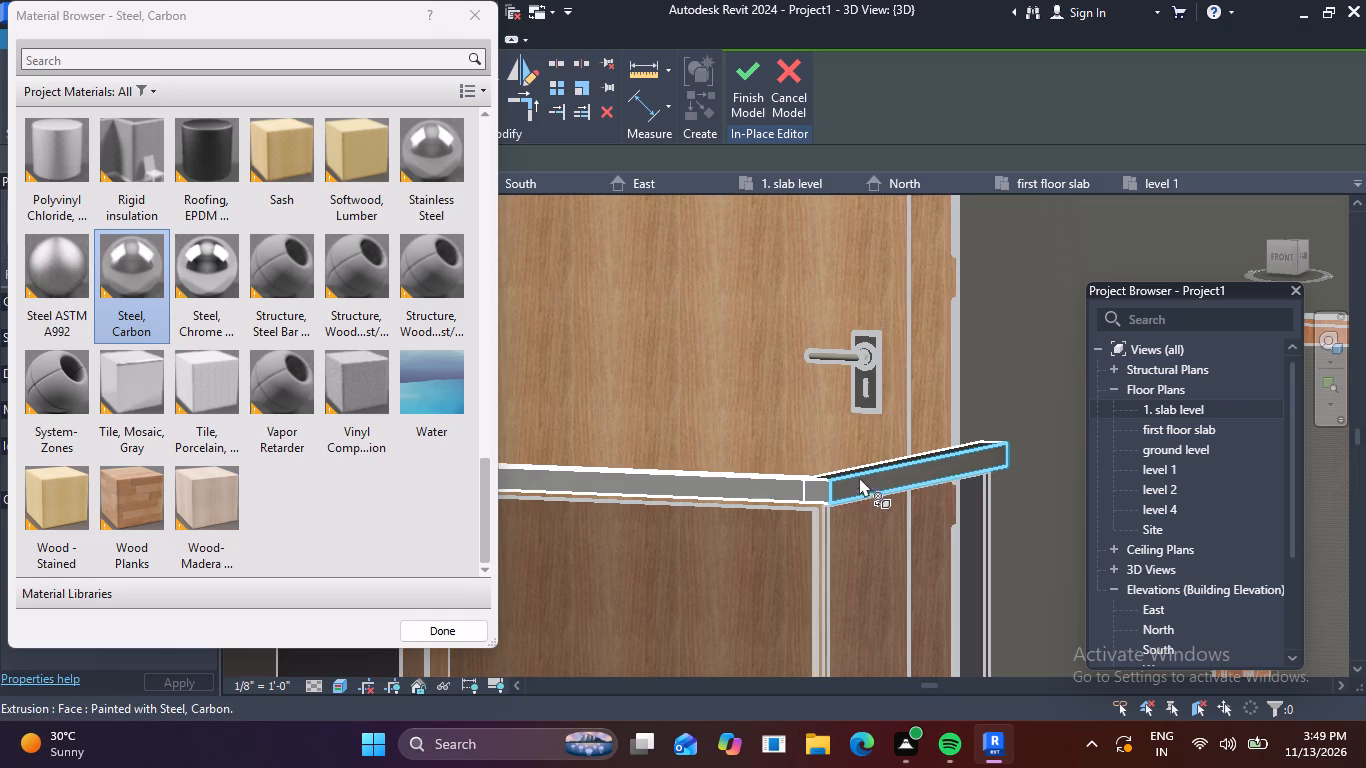
pyautogui.keyDown('shift'); pyautogui.moveTo(934, 454); pyautogui.dragTo(965, 541, button='middle'); pyautogui.keyUp('shift')
pyautogui.keyDown('shift'); pyautogui.scroll(1, 960, 539); pyautogui.keyUp('shift')
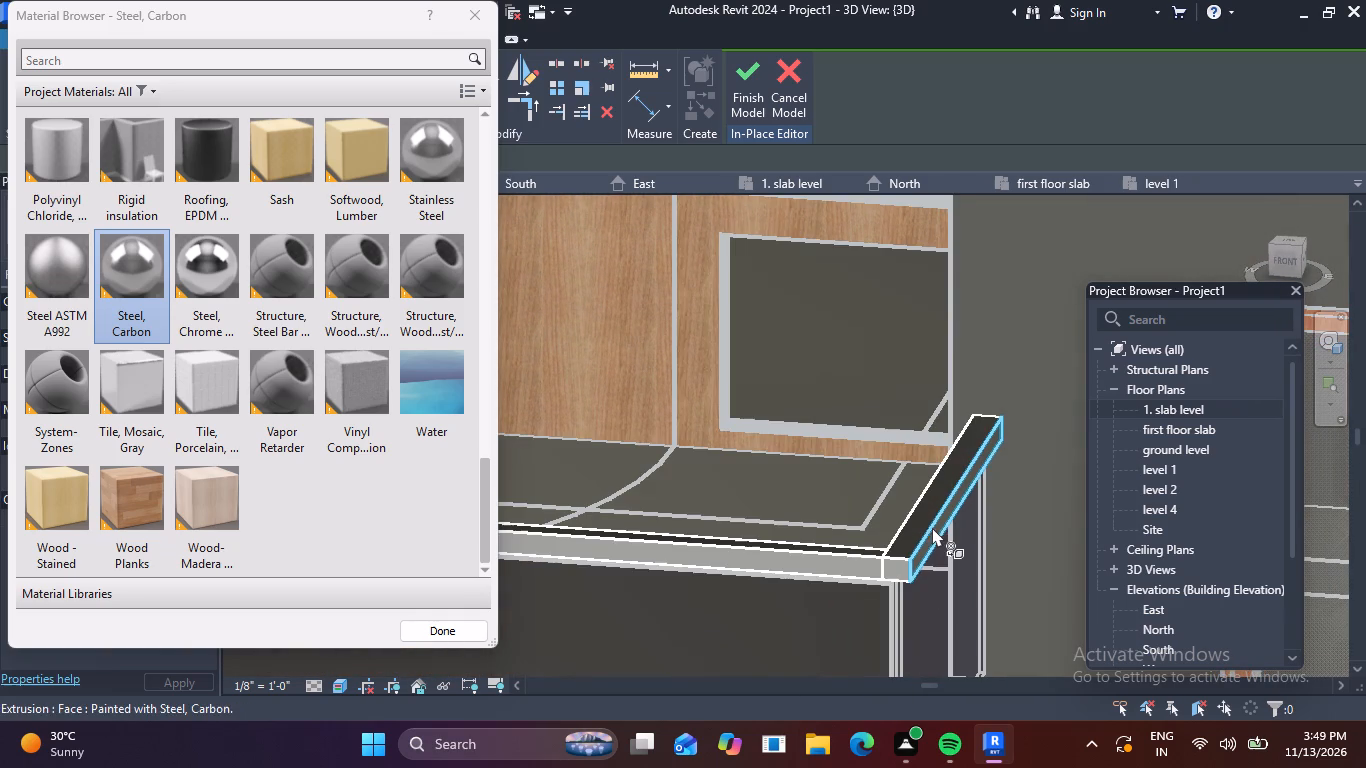
pyautogui.click(923, 520)
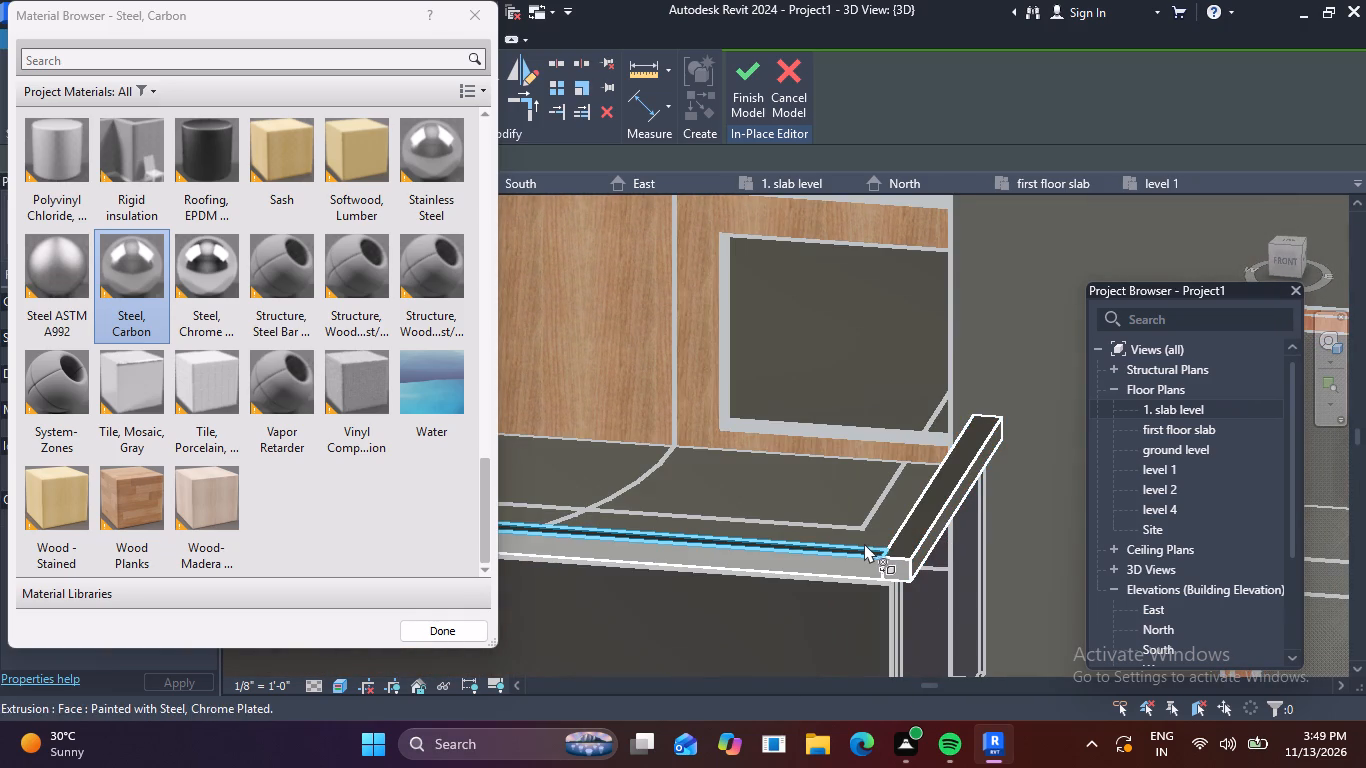
pyautogui.click(864, 543)
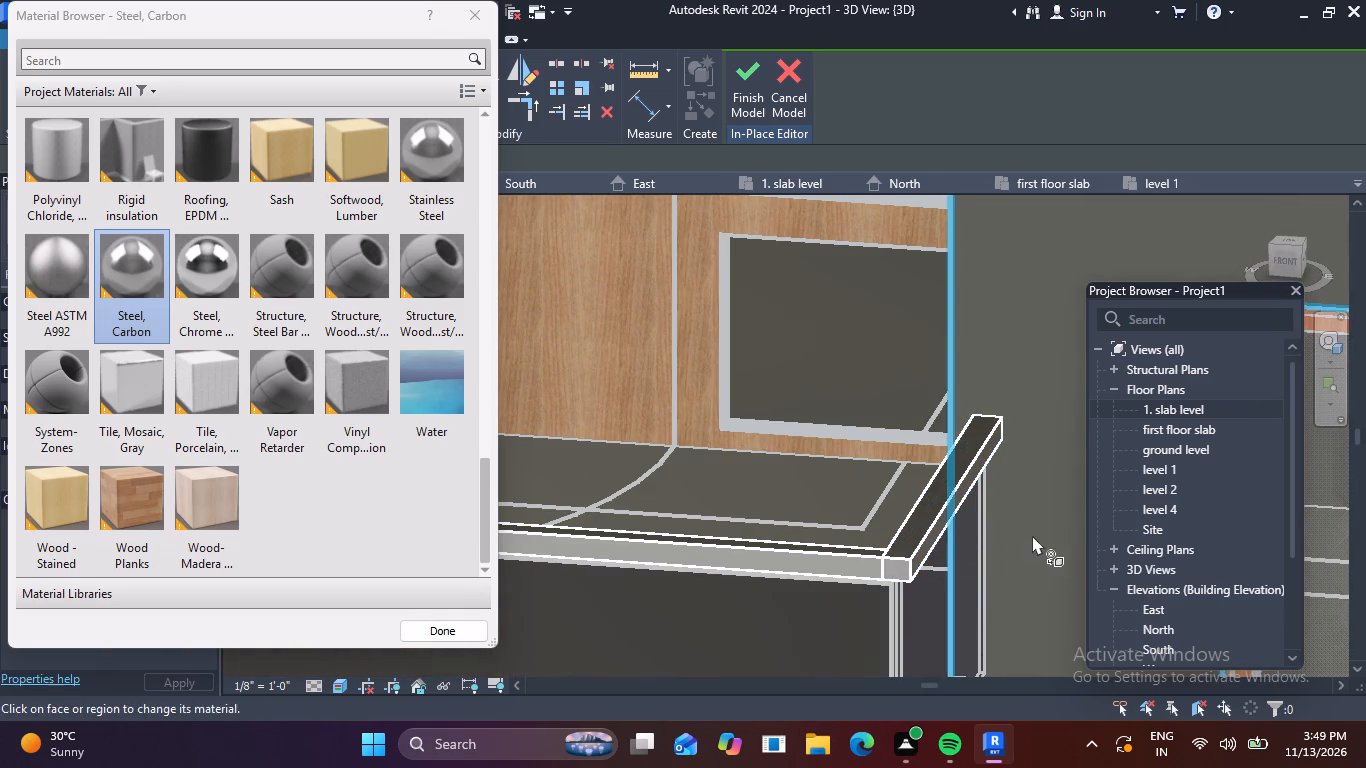
# Paint the undersides of the side and front handrail bars with Steel, Carbon, and finish the in-place model.
pyautogui.moveTo(1032, 535); pyautogui.dragTo(1014, 365, button='middle')
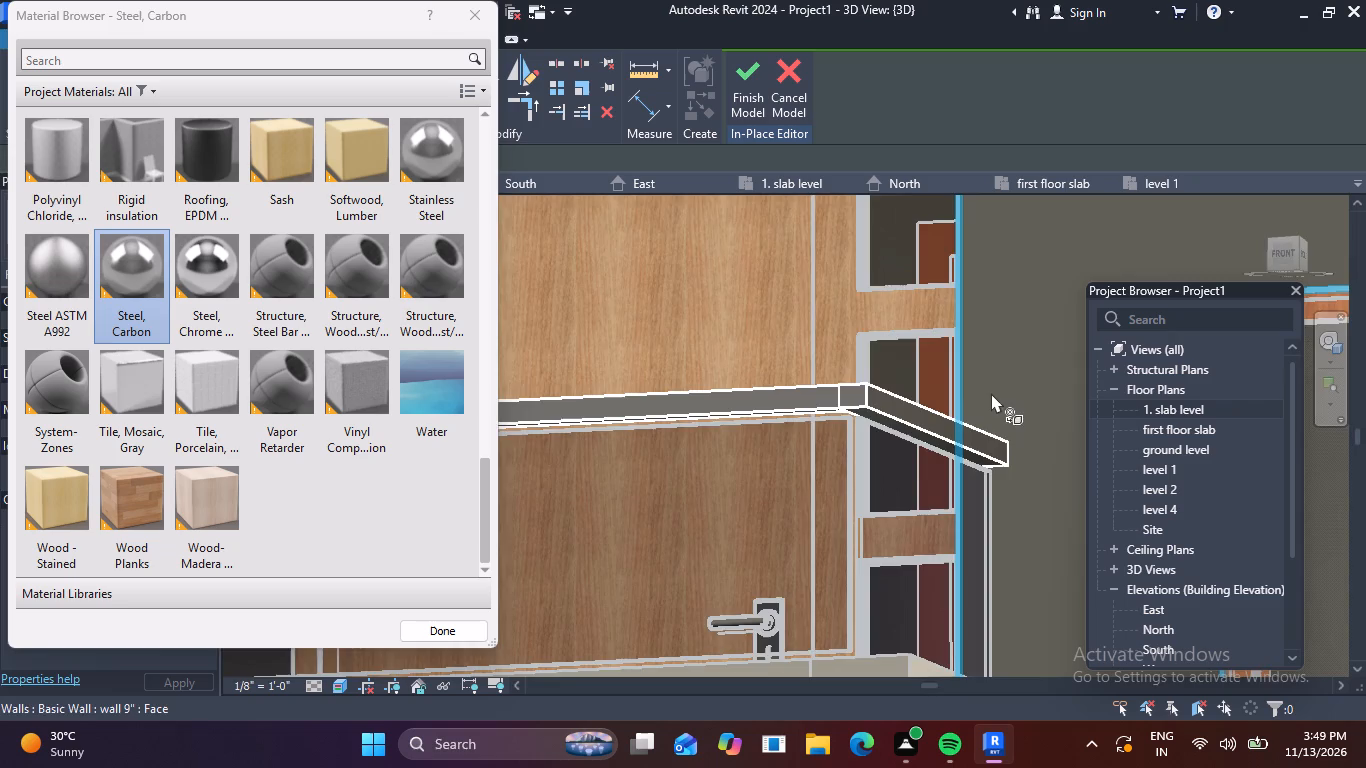
pyautogui.scroll(-4, 980, 410)
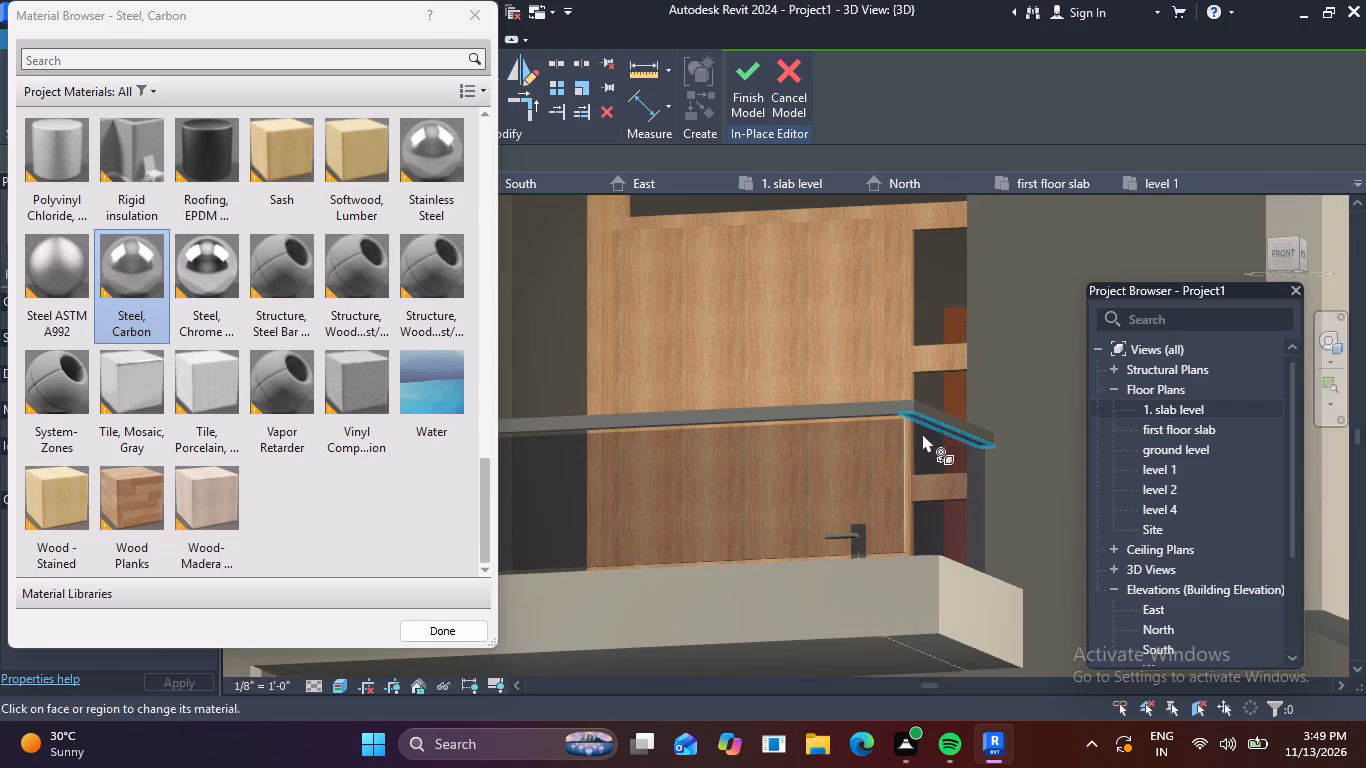
pyautogui.scroll(4, 932, 426)
pyautogui.click(925, 420)
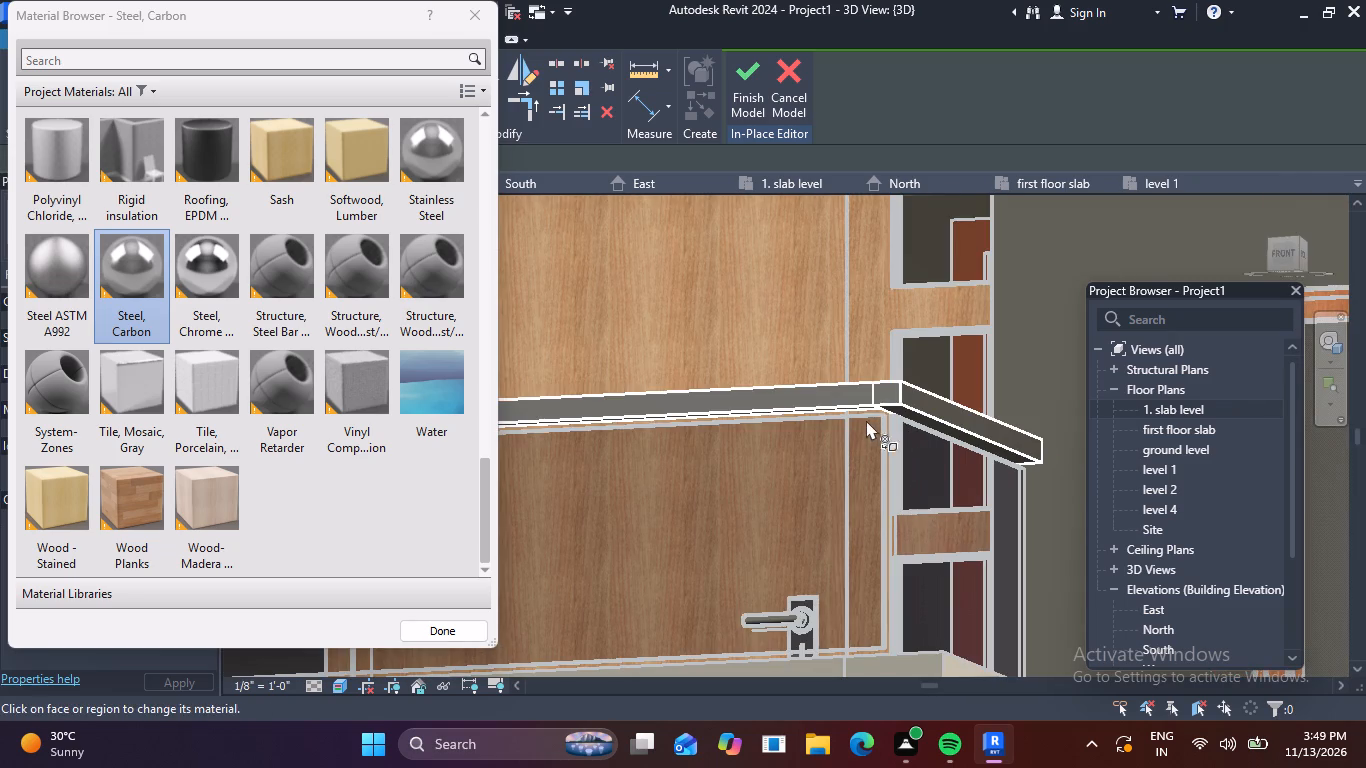
pyautogui.scroll(5, 873, 414)
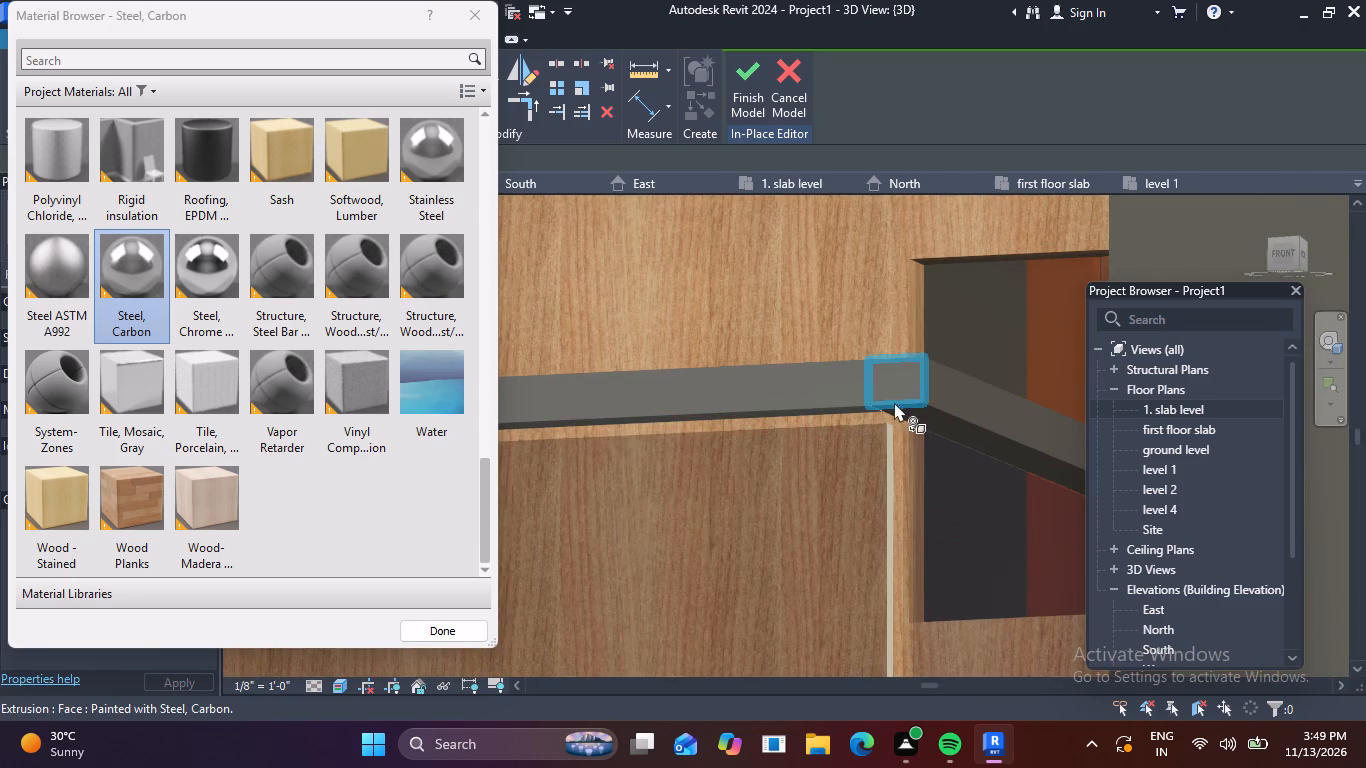
pyautogui.click(860, 417)
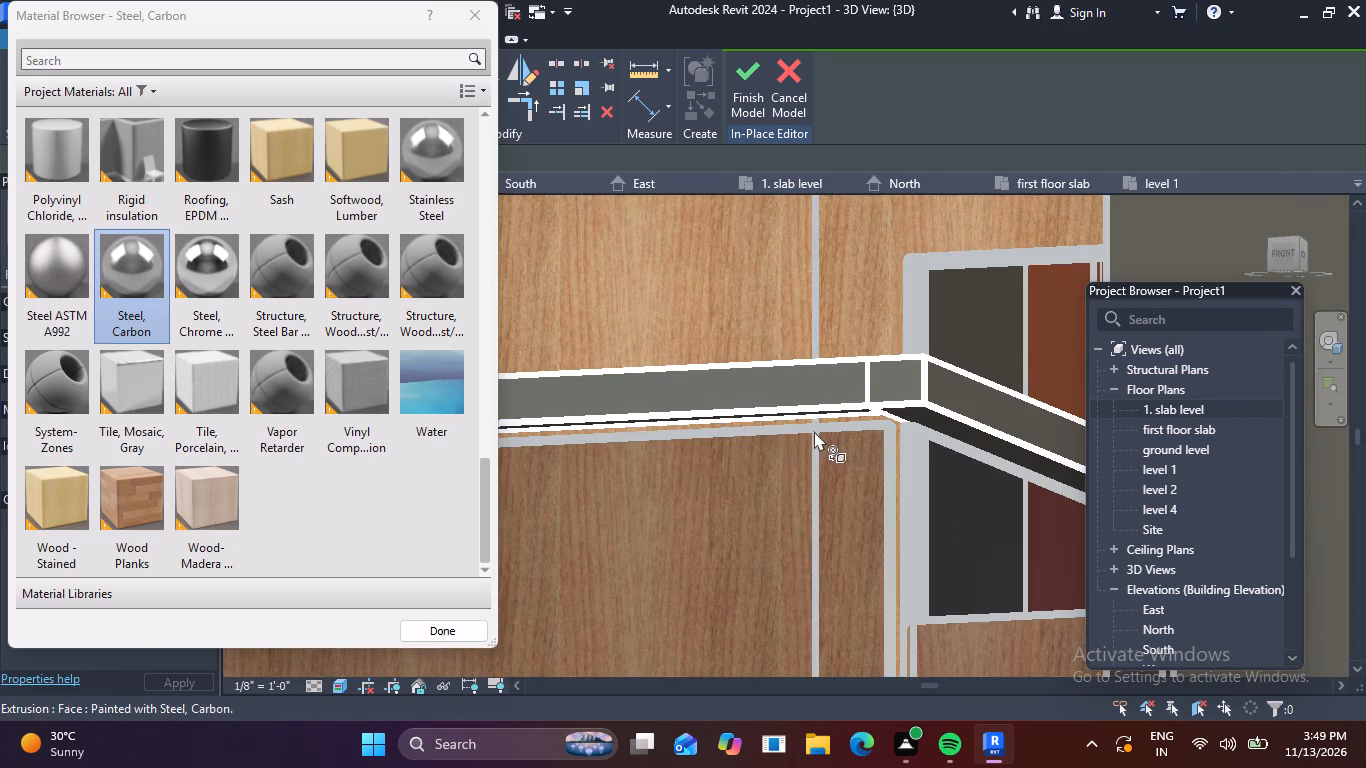
pyautogui.scroll(-4, 813, 430)
pyautogui.scroll(-7, 994, 403)
pyautogui.scroll(-3, 874, 483)
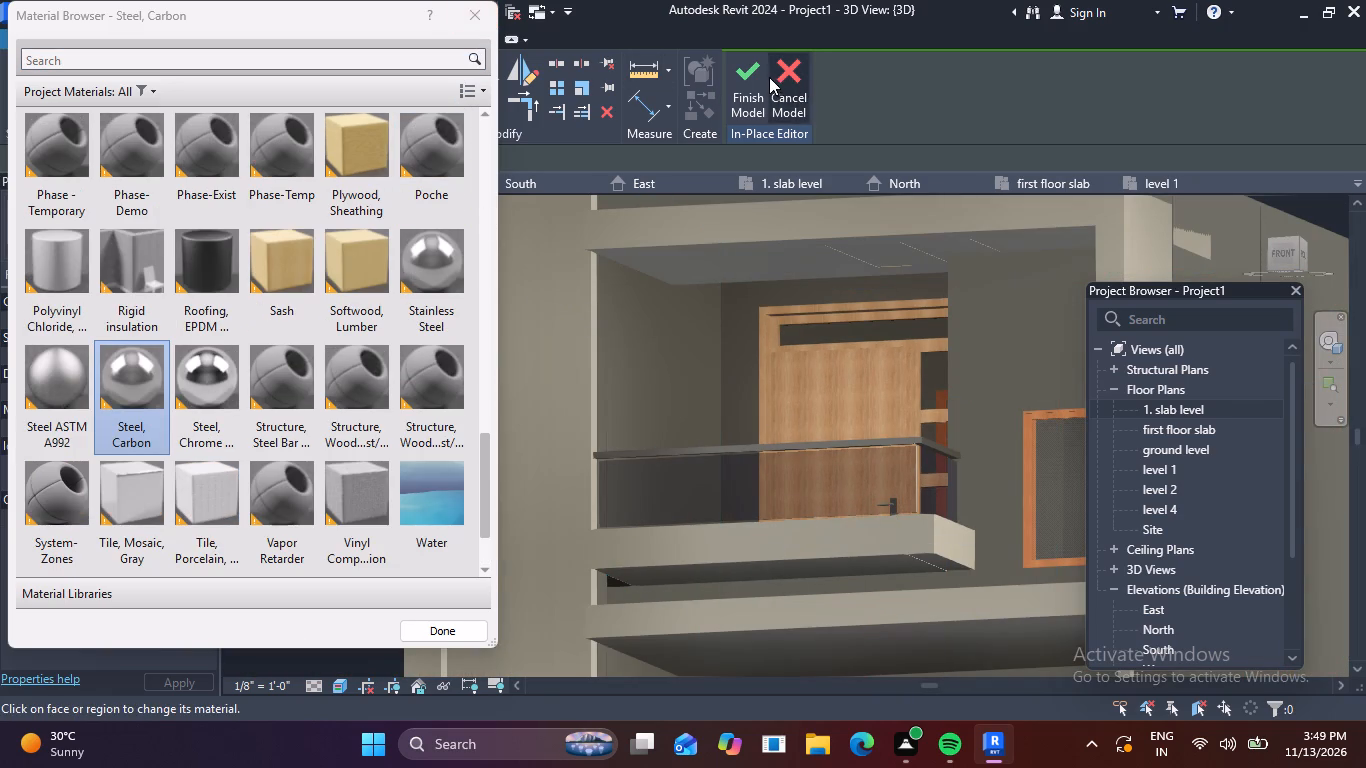
pyautogui.click(763, 76)
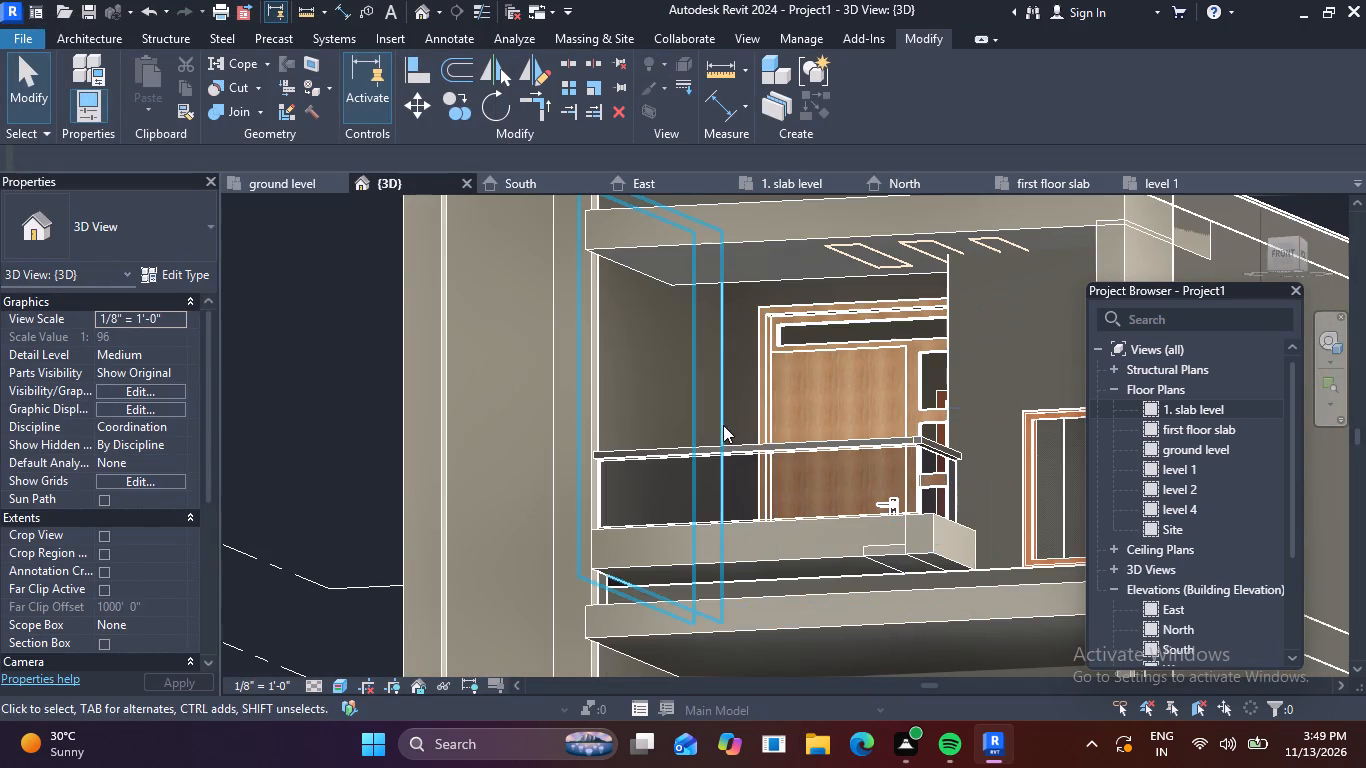
# Examine the repainted handrail and balcony from the front, the side and close up at the corner.
pyautogui.keyDown('shift'); pyautogui.moveTo(721, 425); pyautogui.dragTo(746, 499, button='middle'); pyautogui.keyUp('shift')
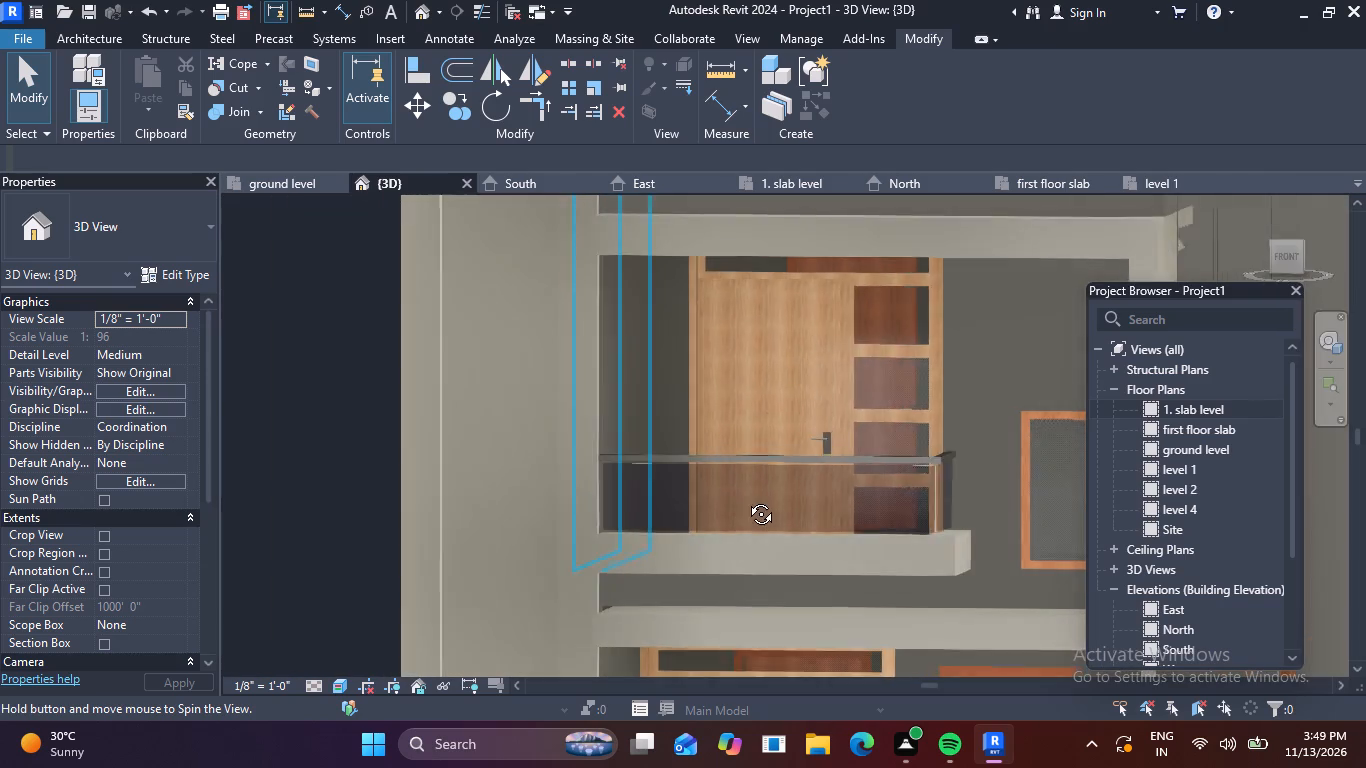
pyautogui.keyDown('shift'); pyautogui.moveTo(746, 499); pyautogui.dragTo(631, 505, button='middle'); pyautogui.keyUp('shift')
pyautogui.scroll(2, 872, 472)
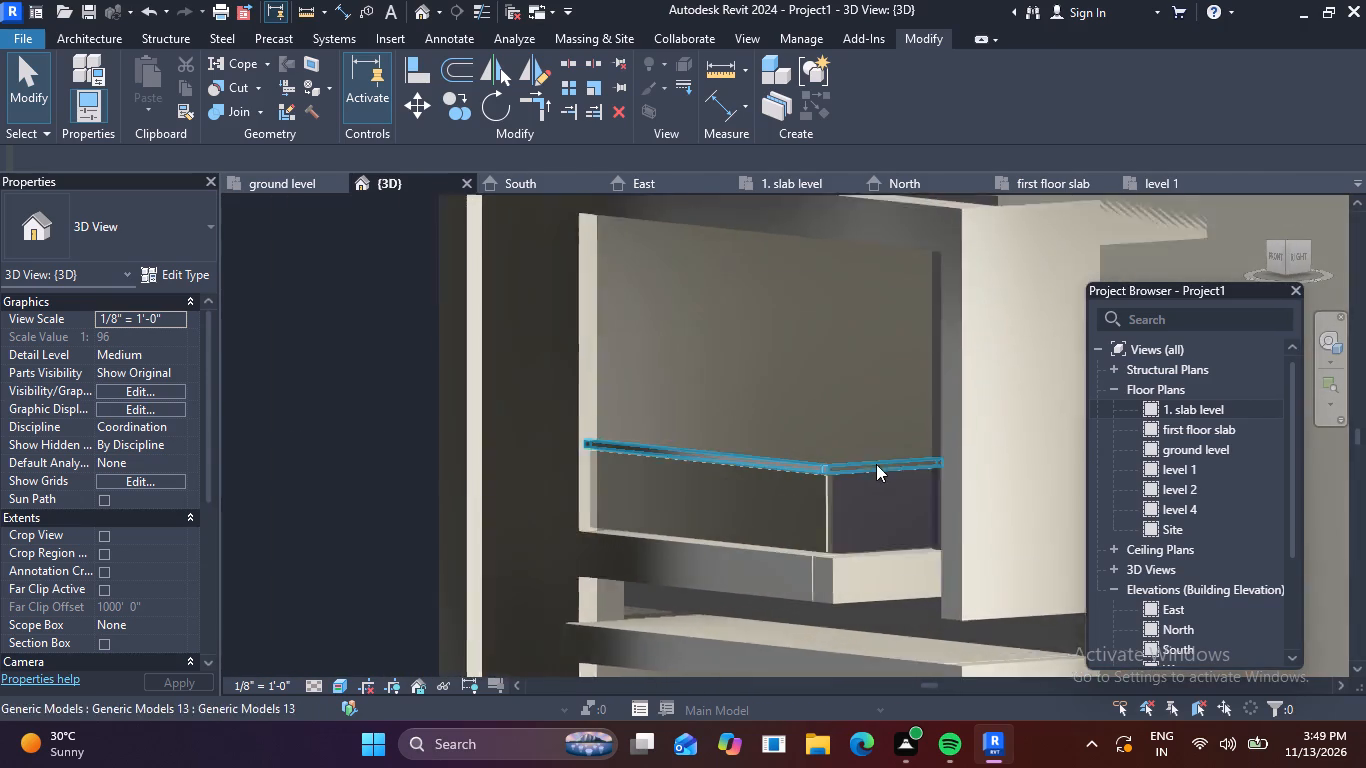
pyautogui.scroll(2, 876, 464)
pyautogui.press('Escape')
pyautogui.press('Escape')
pyautogui.press('Escape')
pyautogui.scroll(5, 843, 462)
pyautogui.scroll(-4, 506, 599)
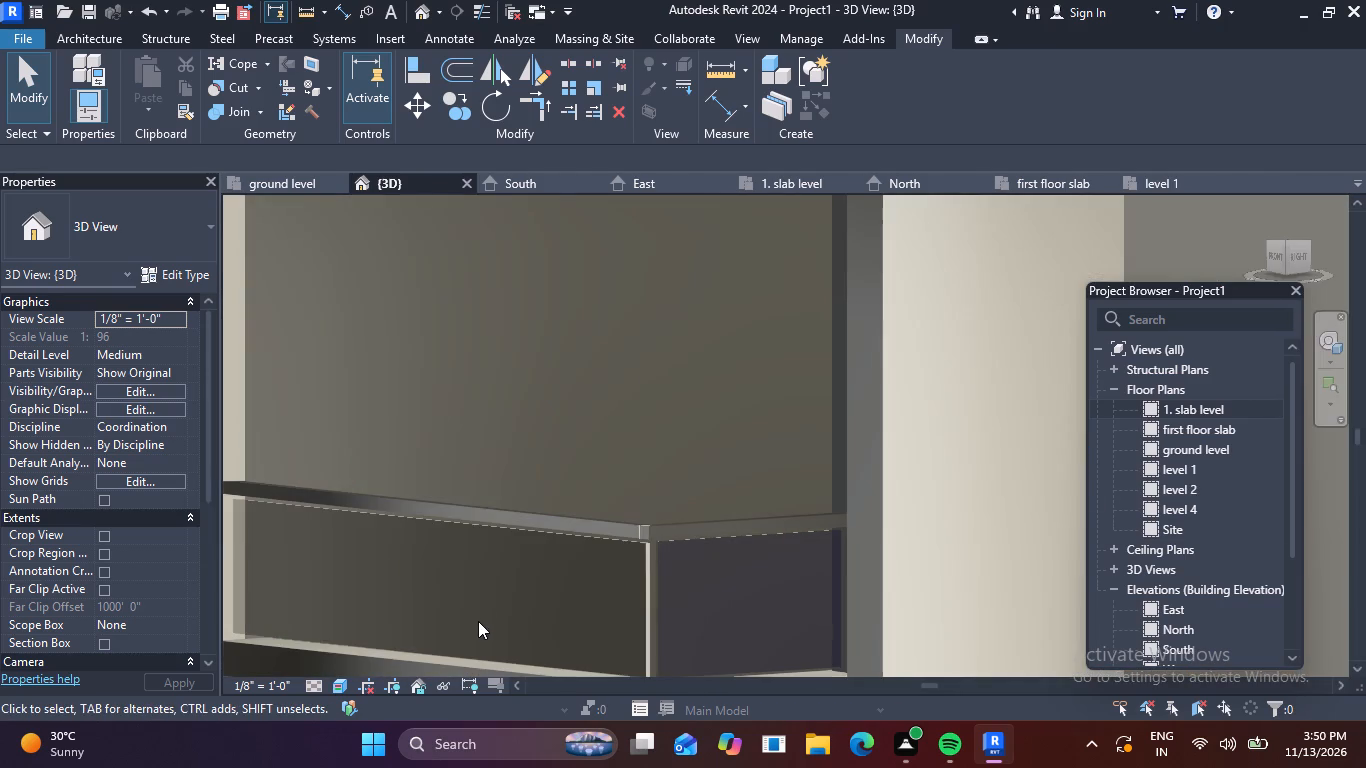
pyautogui.moveTo(480, 621); pyautogui.dragTo(671, 446, button='middle')
pyautogui.scroll(-2, 704, 465)
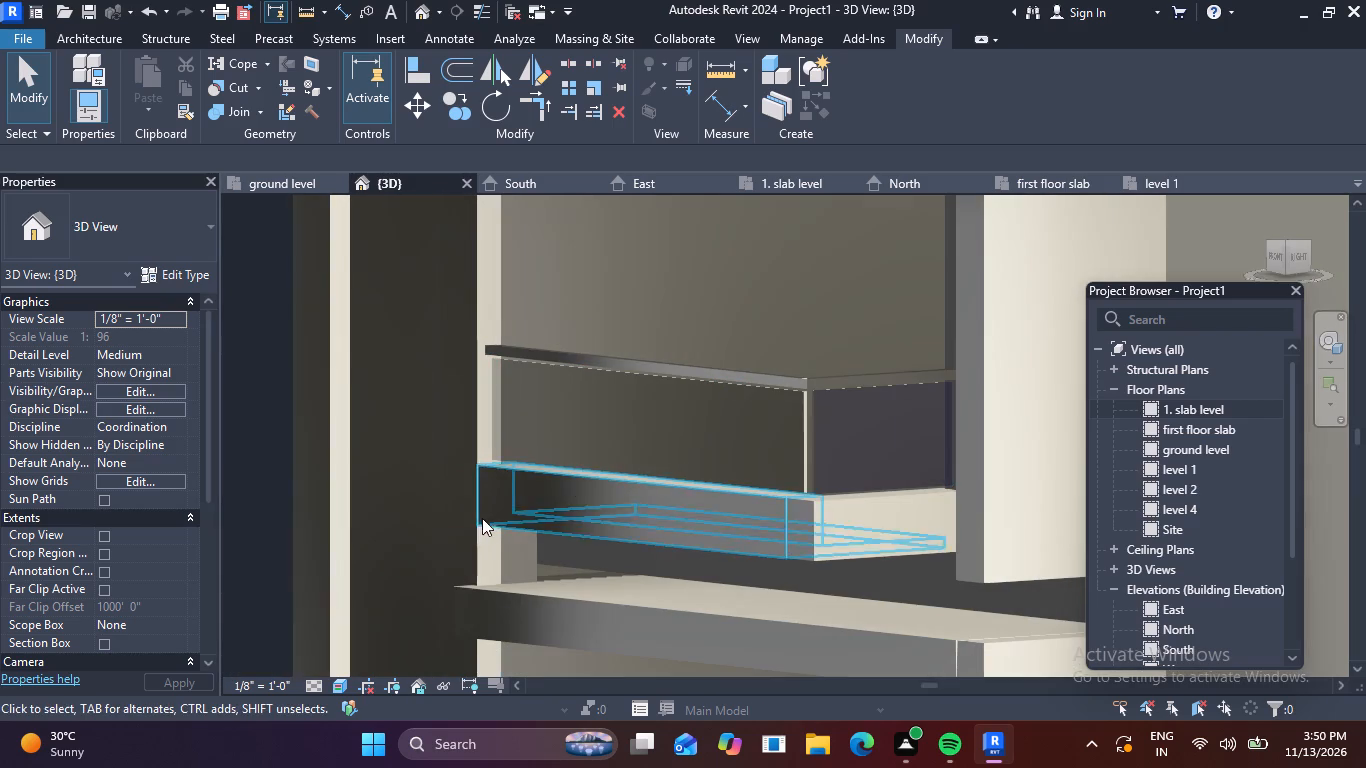
pyautogui.keyDown('shift'); pyautogui.moveTo(469, 512); pyautogui.dragTo(645, 542, button='middle'); pyautogui.keyUp('shift')
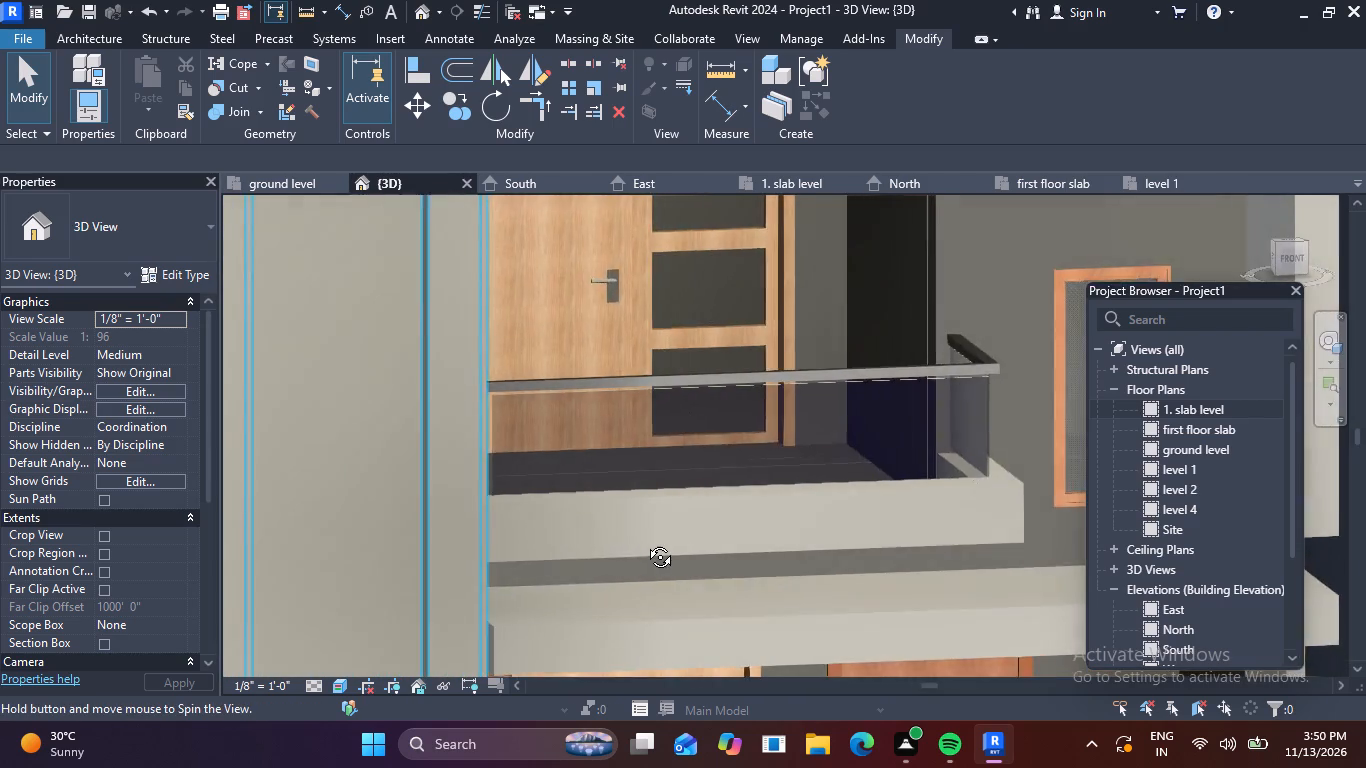
pyautogui.keyDown('shift'); pyautogui.moveTo(645, 542); pyautogui.dragTo(562, 500, button='middle'); pyautogui.keyUp('shift')
pyautogui.scroll(-3, 574, 509)
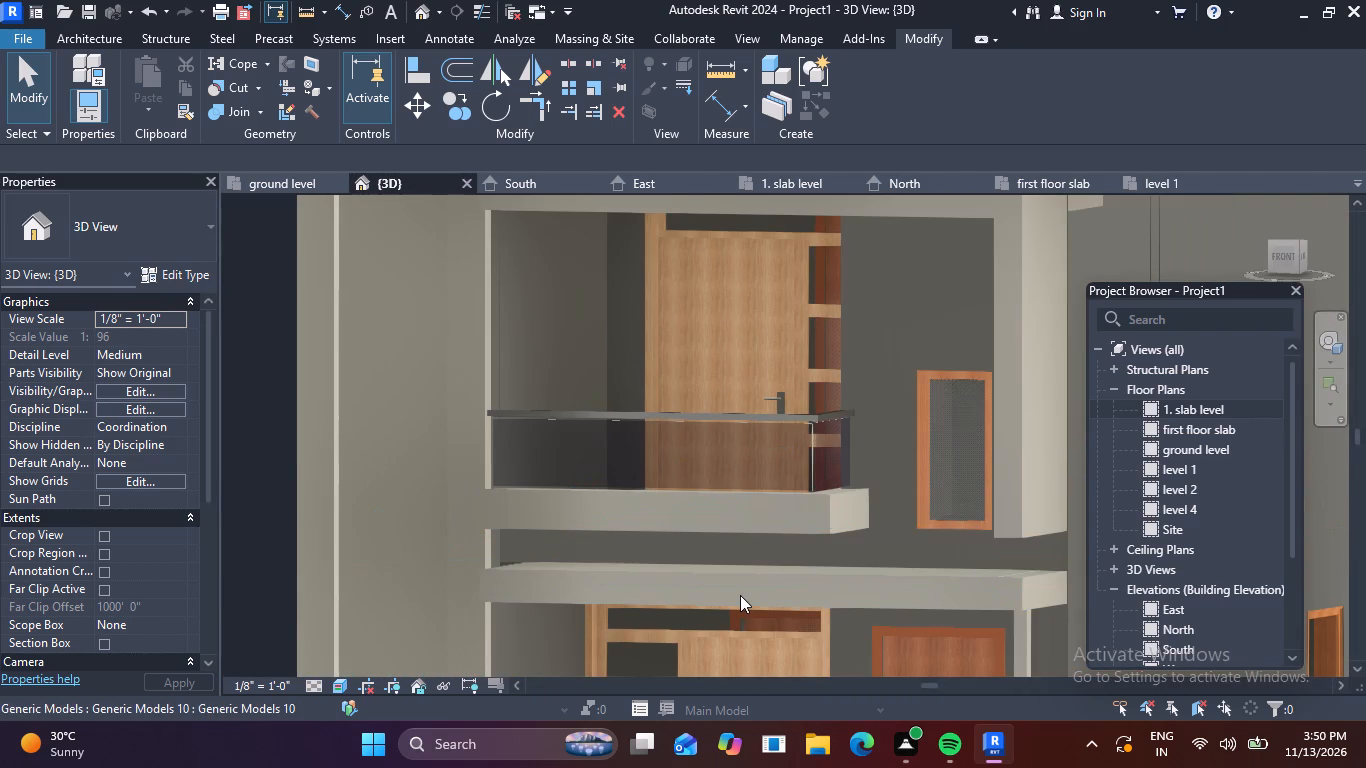
# Open the balcony's front base strip for in-place editing, paint its outer face with Gypsum Wall Board, and finish the in-place model.
pyautogui.click(779, 500)
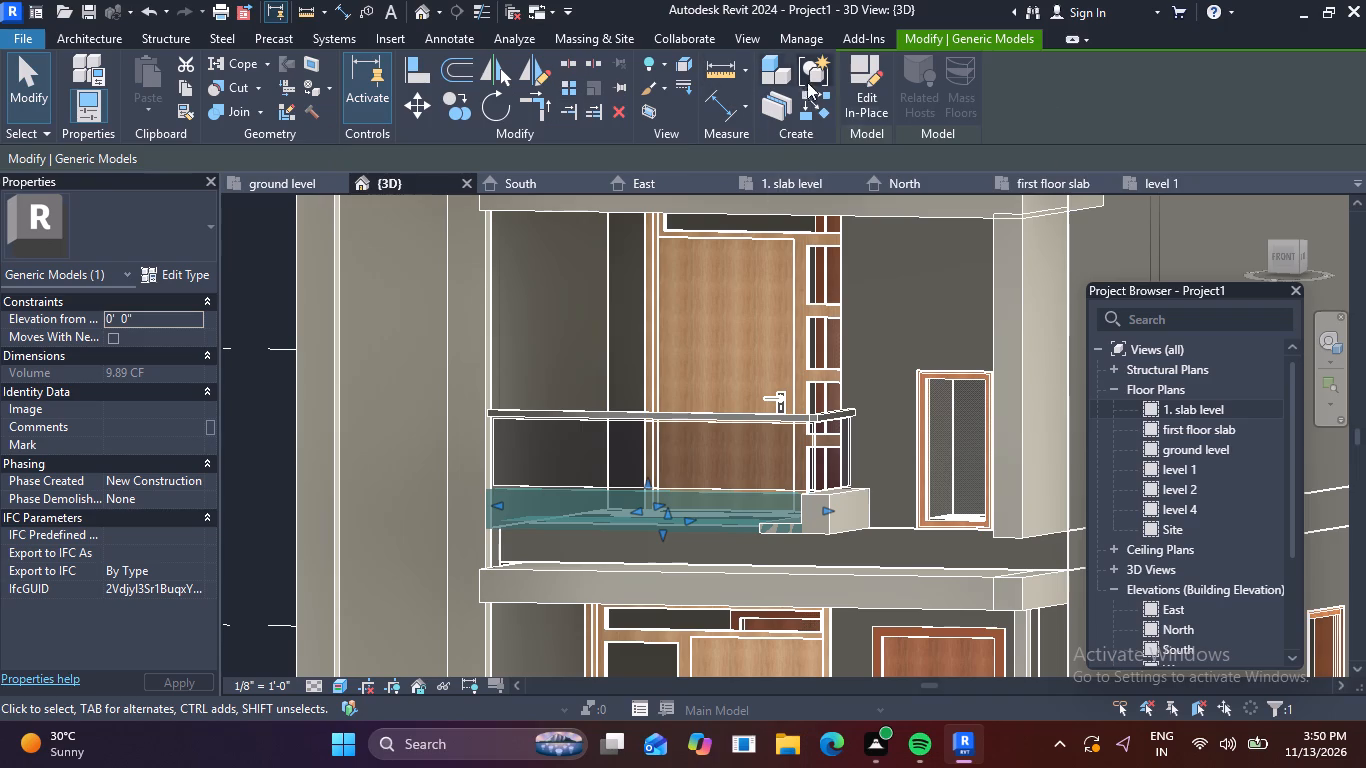
pyautogui.click(875, 95)
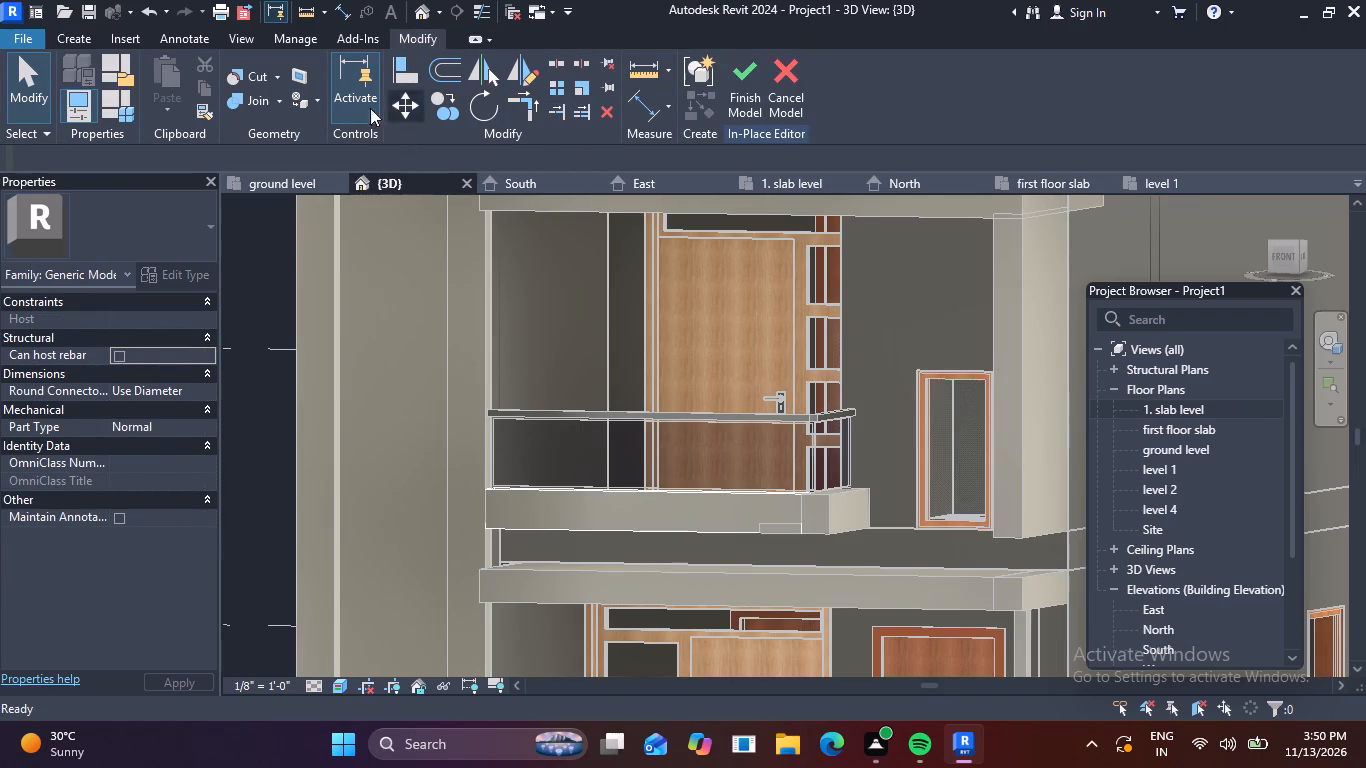
pyautogui.click(308, 98)
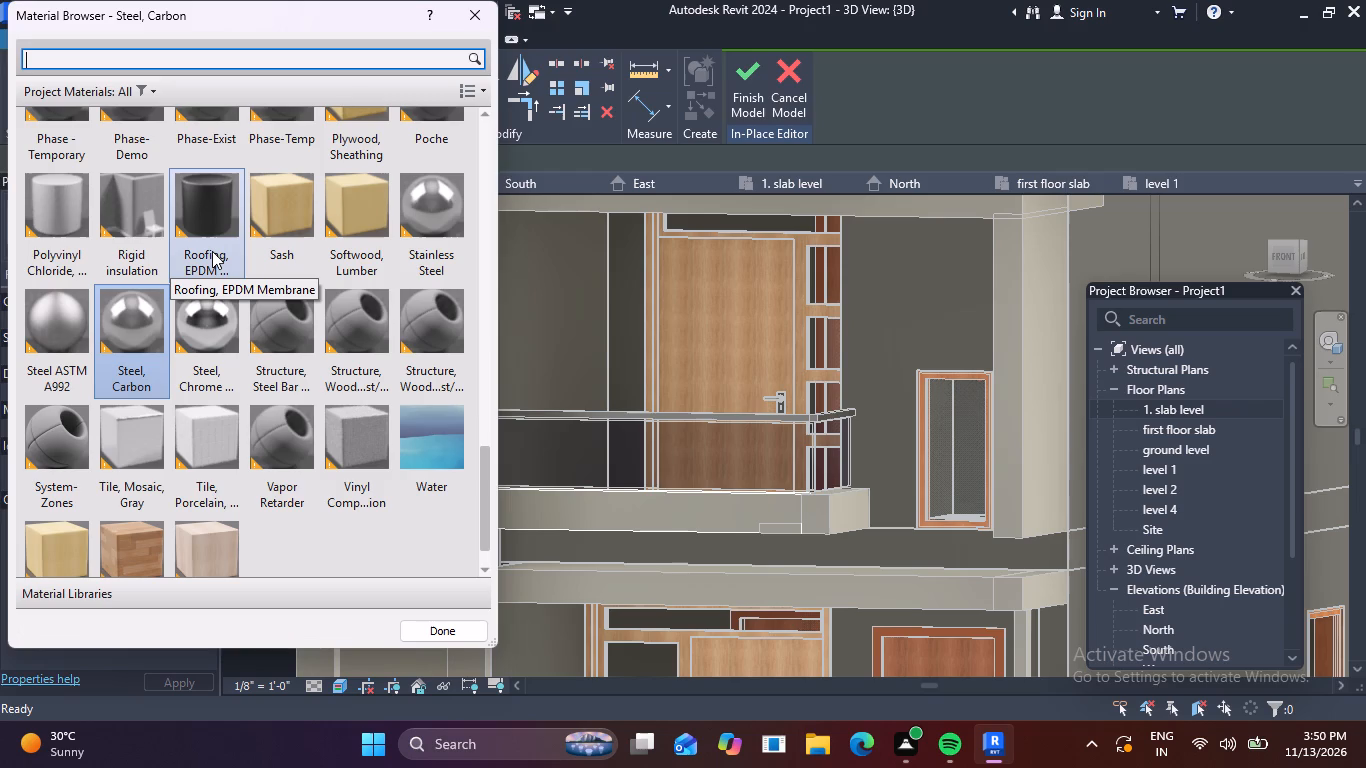
pyautogui.scroll(8, 212, 251)
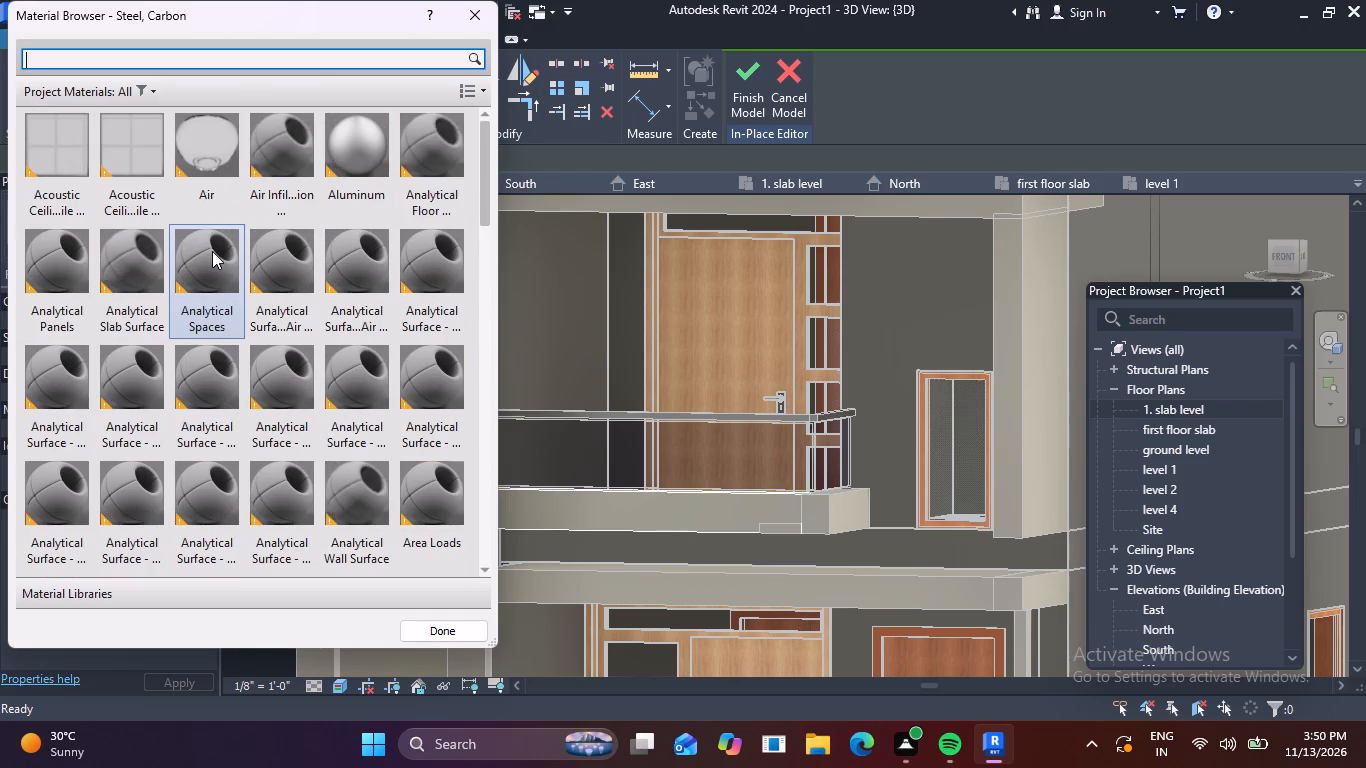
pyautogui.scroll(3, 212, 251)
pyautogui.scroll(-2, 212, 251)
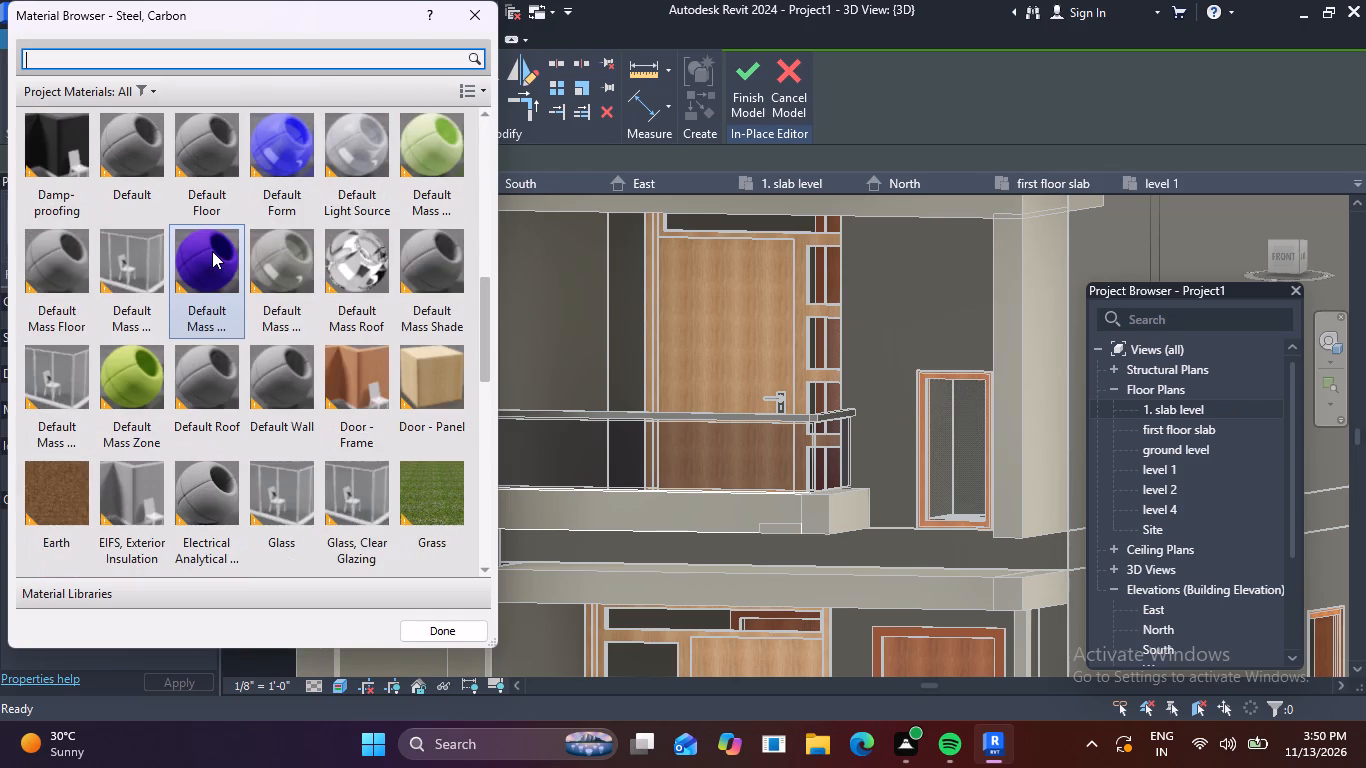
pyautogui.scroll(-5, 212, 251)
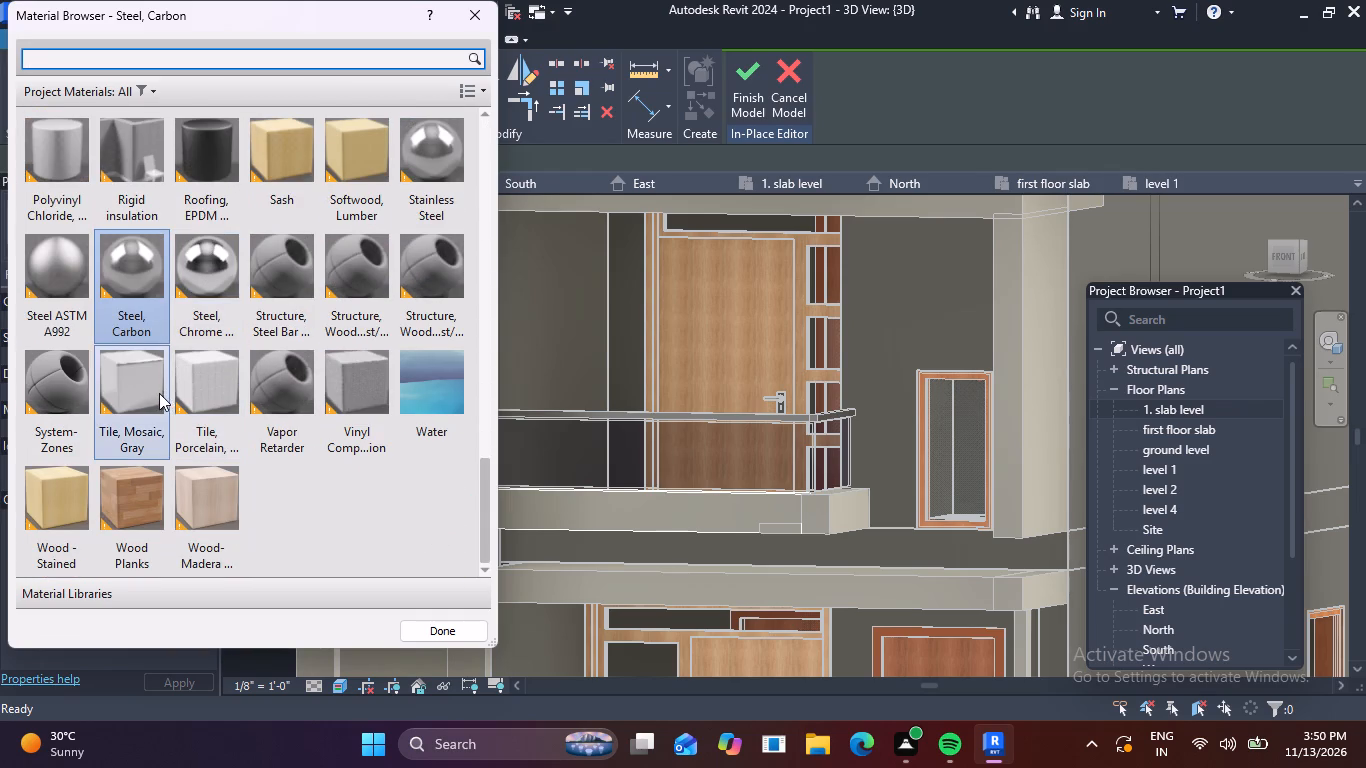
pyautogui.scroll(1, 137, 393)
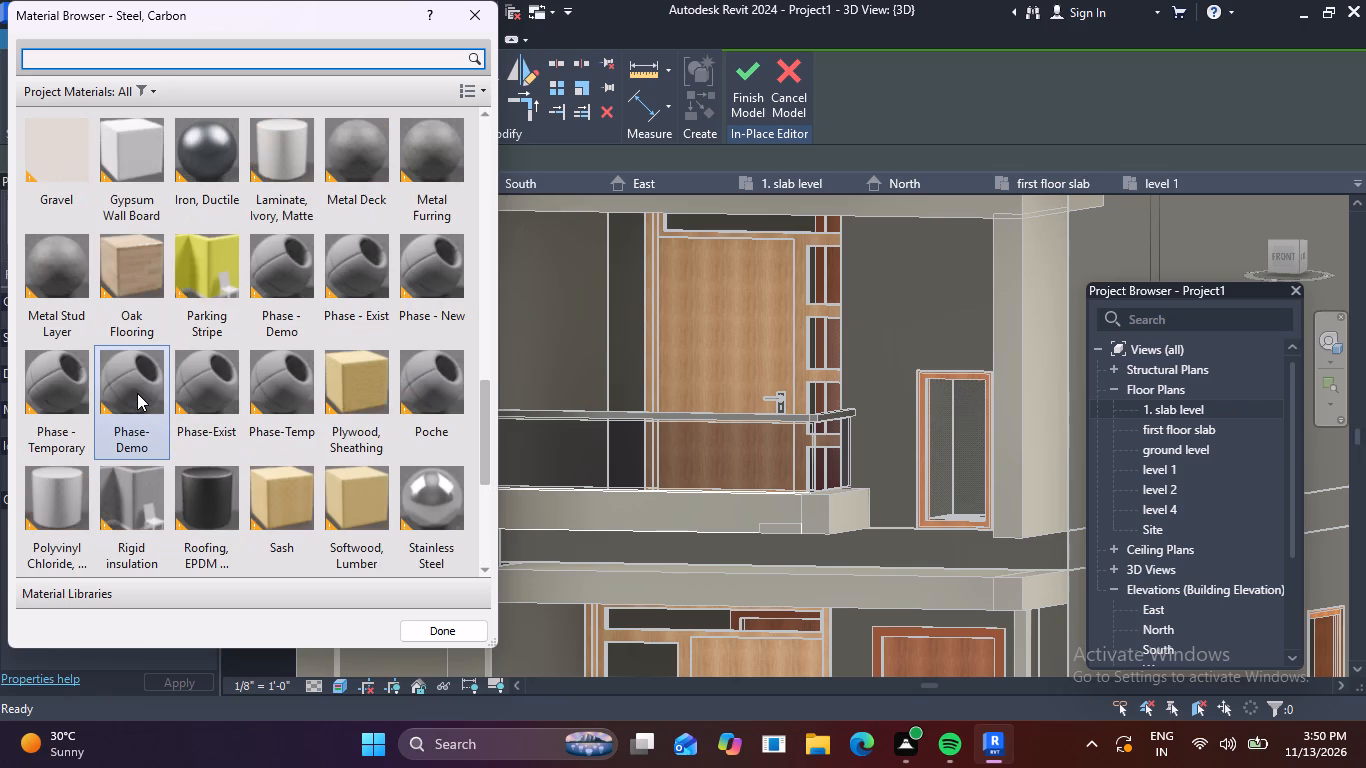
pyautogui.click(137, 150)
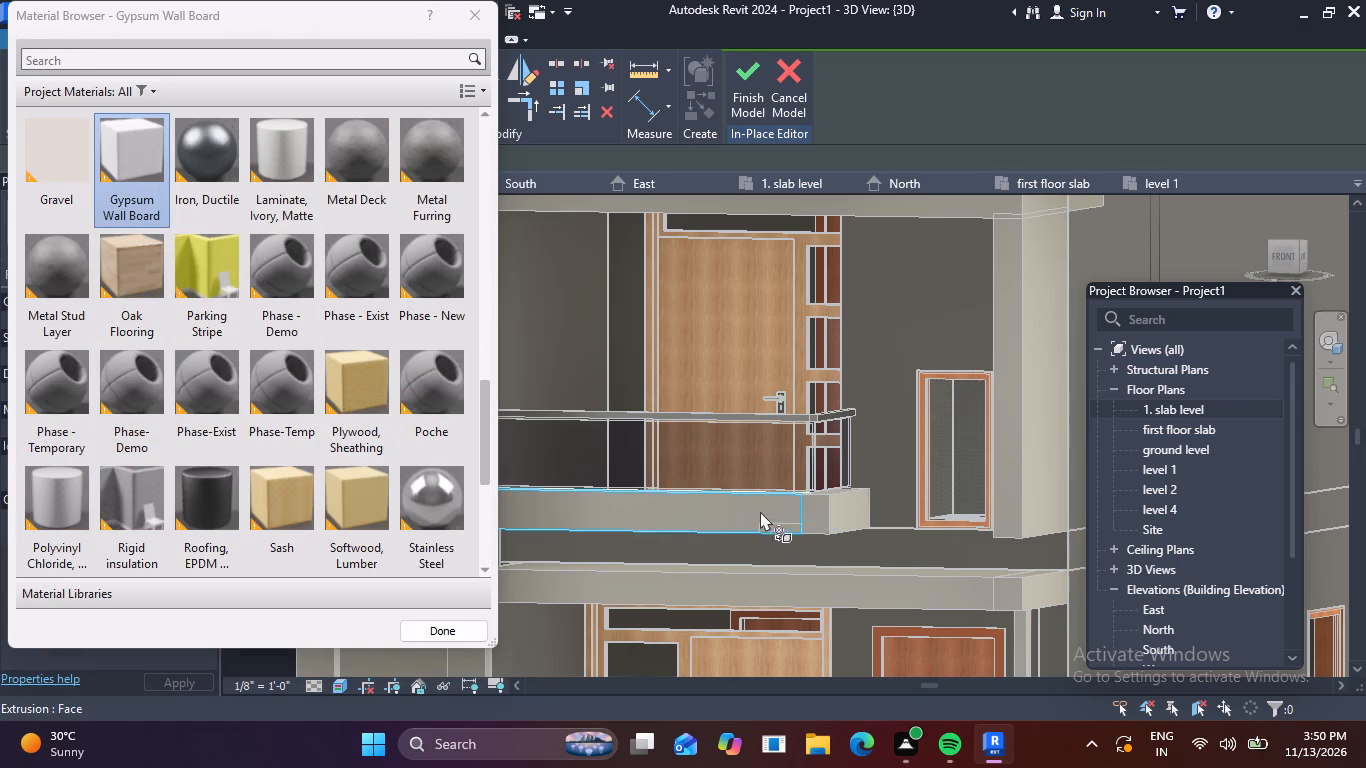
pyautogui.scroll(-2, 787, 492)
pyautogui.moveTo(811, 480); pyautogui.dragTo(974, 472, button='middle')
pyautogui.scroll(3, 838, 491)
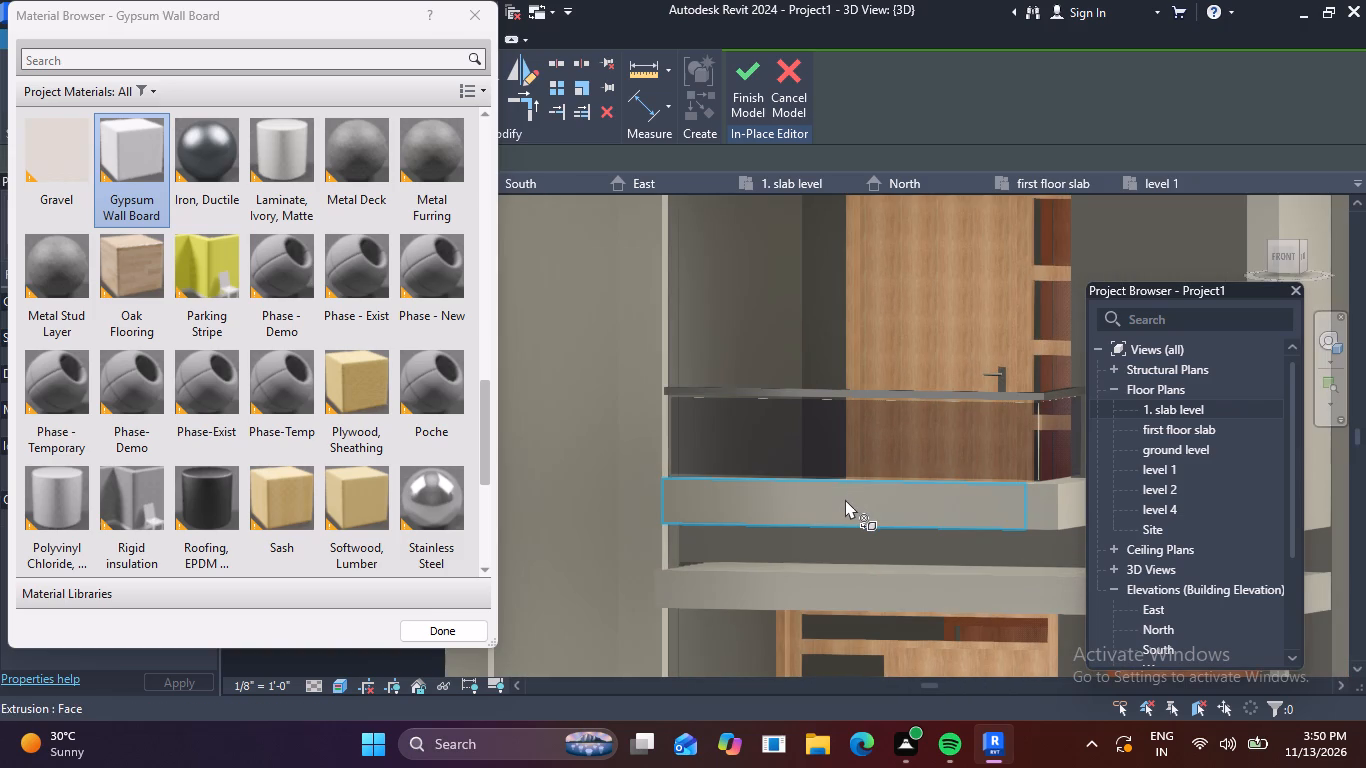
pyautogui.click(845, 499)
pyautogui.scroll(-2, 983, 511)
pyautogui.moveTo(971, 519); pyautogui.dragTo(781, 542, button='middle')
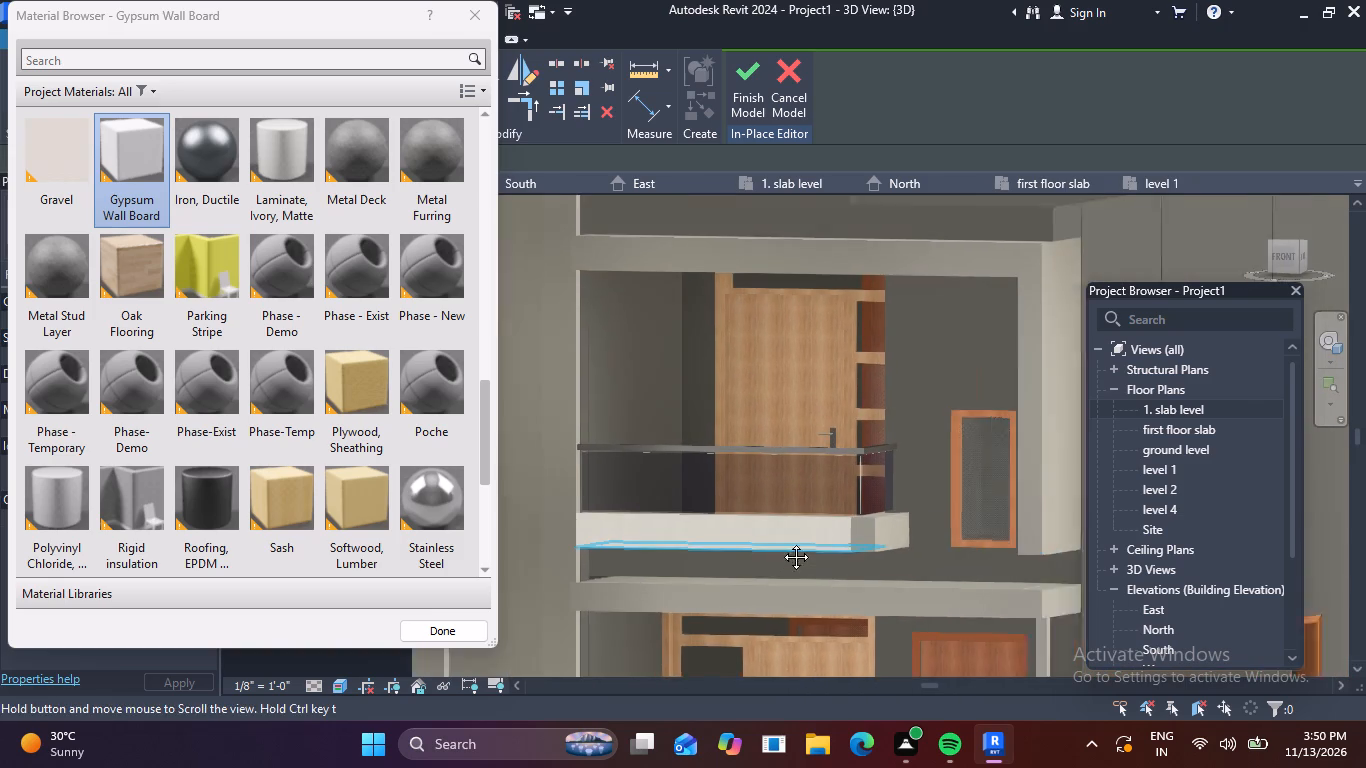
pyautogui.moveTo(781, 542); pyautogui.dragTo(783, 542, button='middle')
pyautogui.scroll(4, 831, 535)
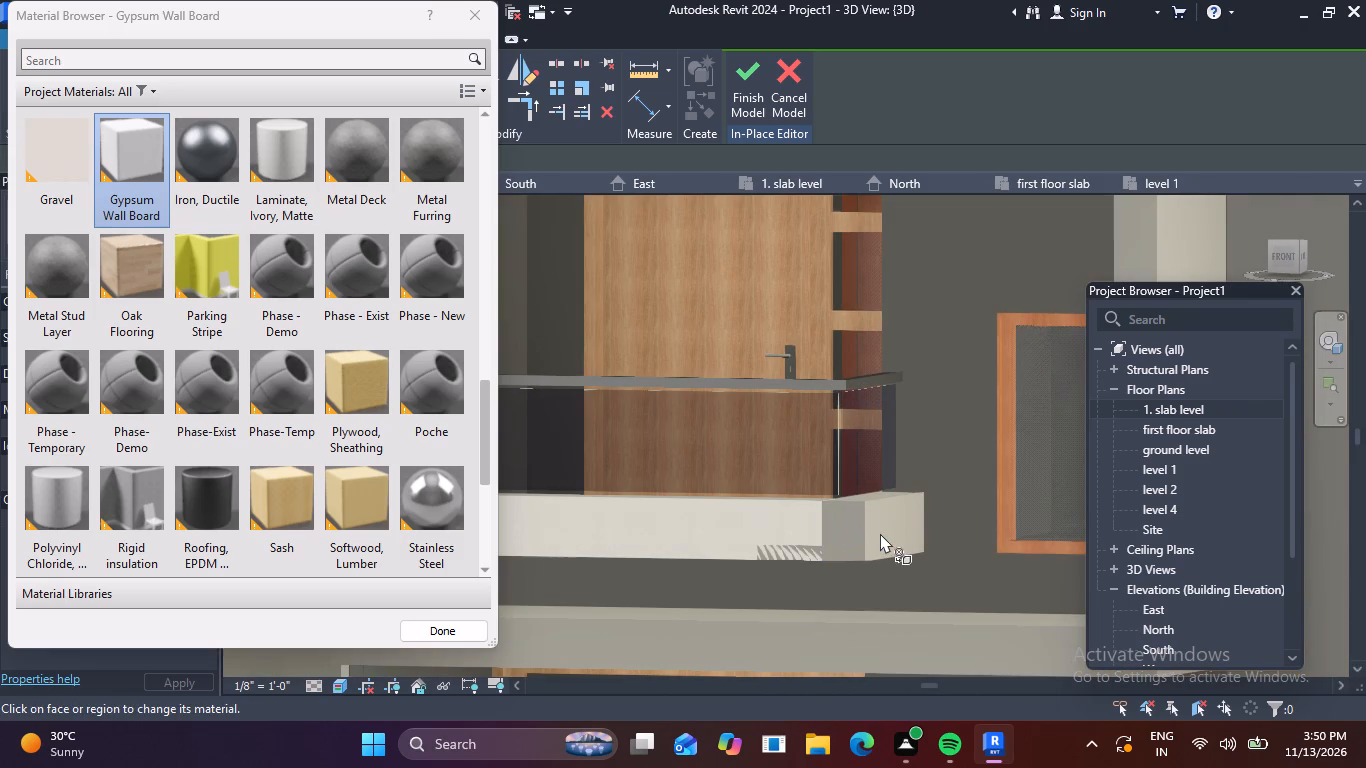
pyautogui.click(830, 515)
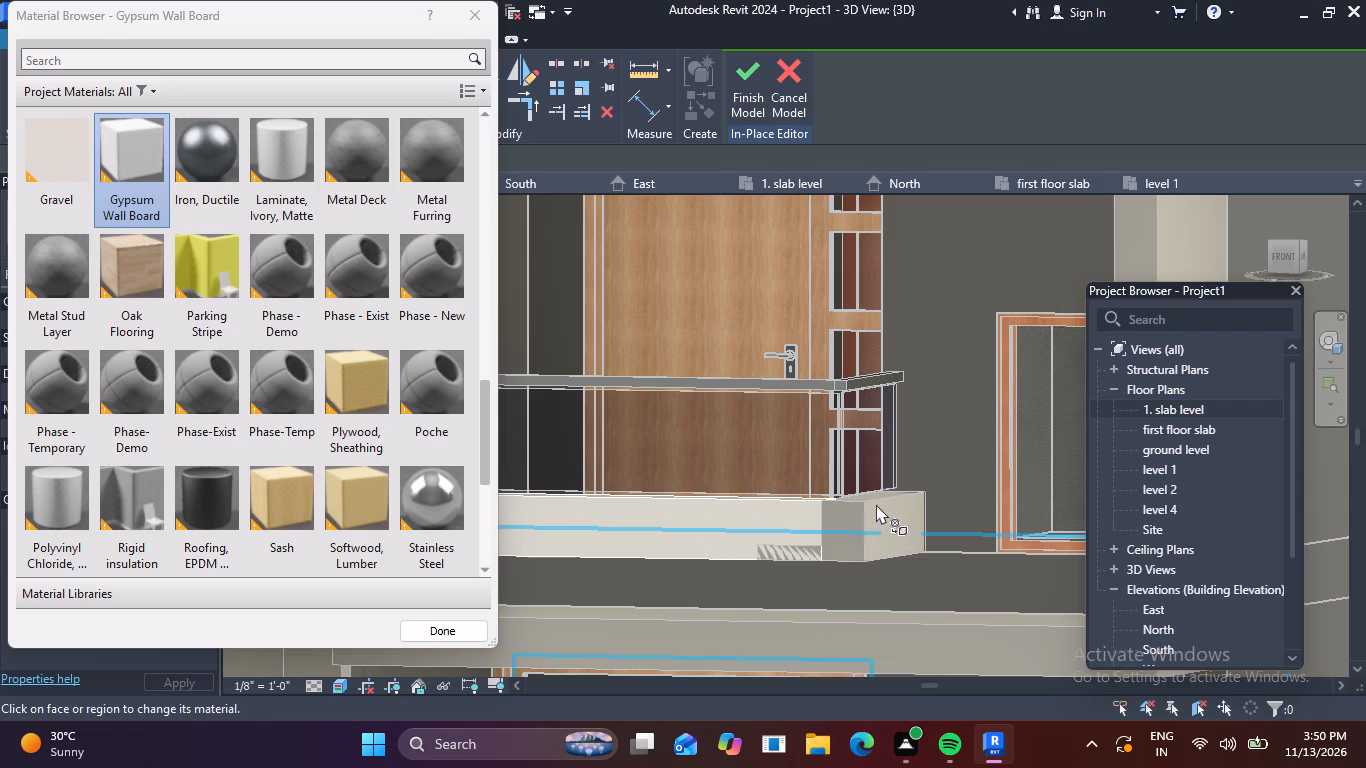
pyautogui.click(749, 86)
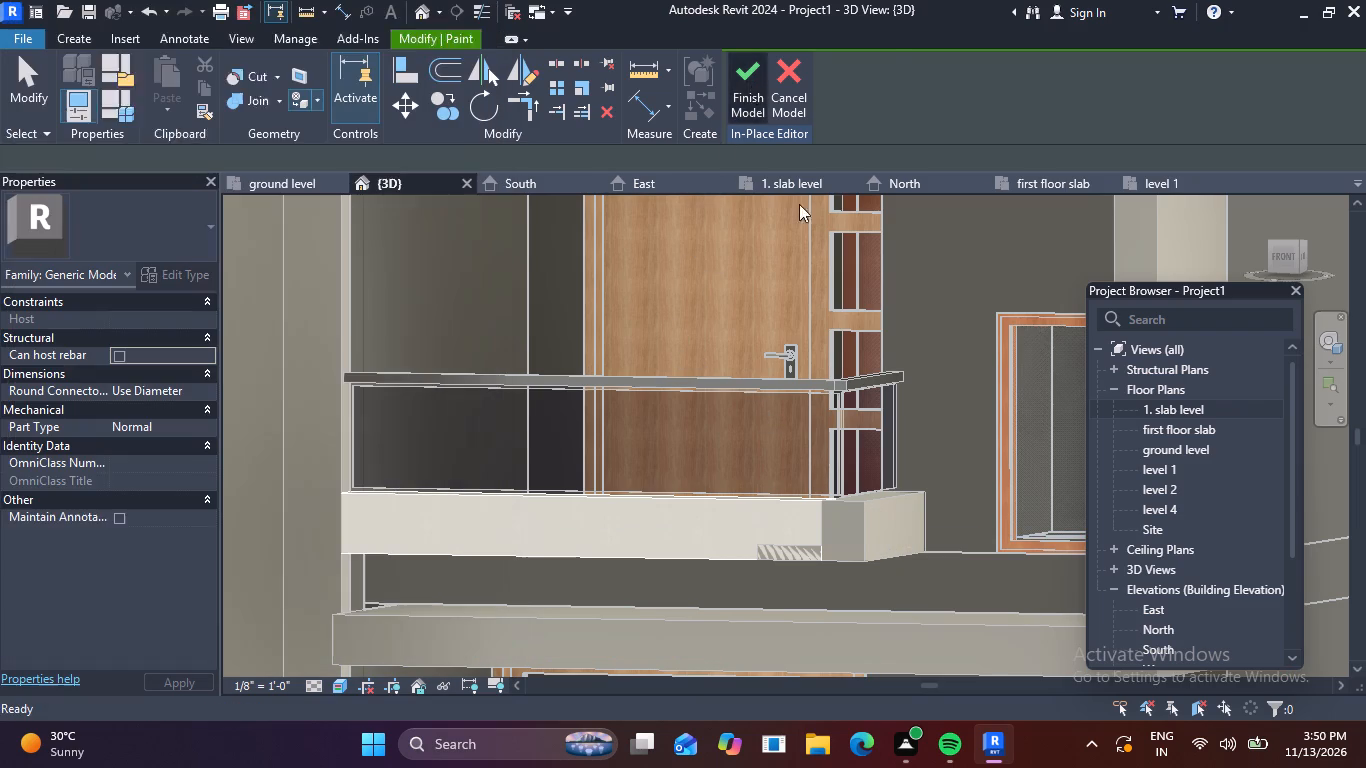
# Open the balcony's side base piece in place, paint its front end, outer side and top faces with Gypsum Wall Board, and finish the model.
pyautogui.click(865, 509)
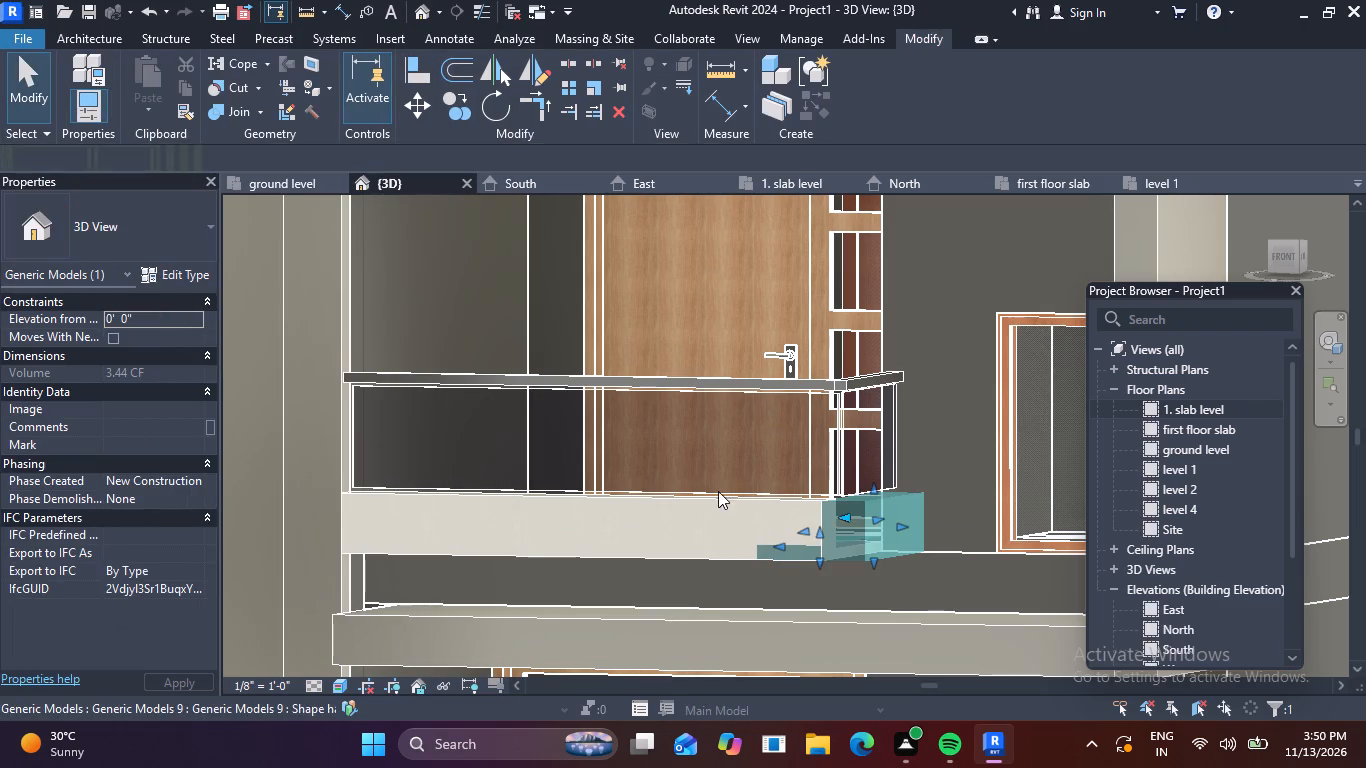
pyautogui.click(876, 89)
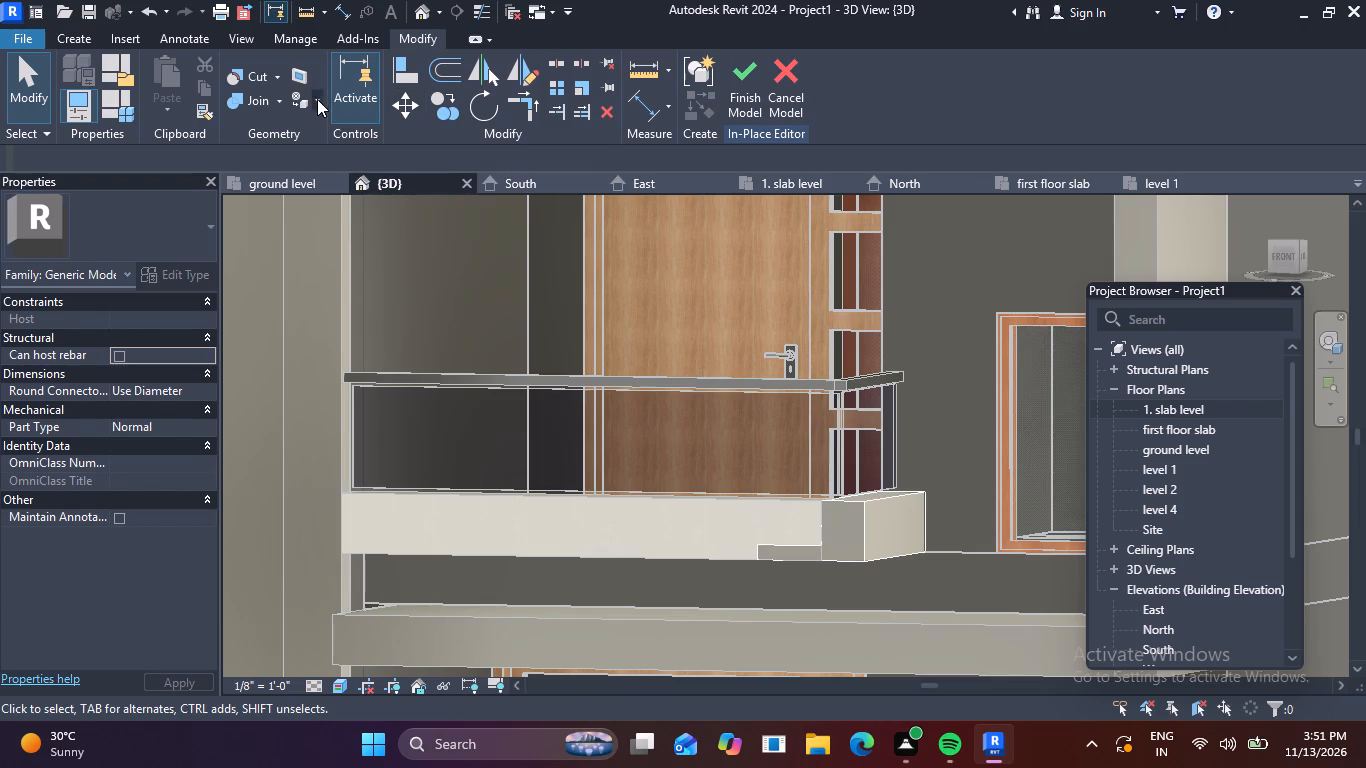
pyautogui.click(317, 99)
pyautogui.click(343, 136)
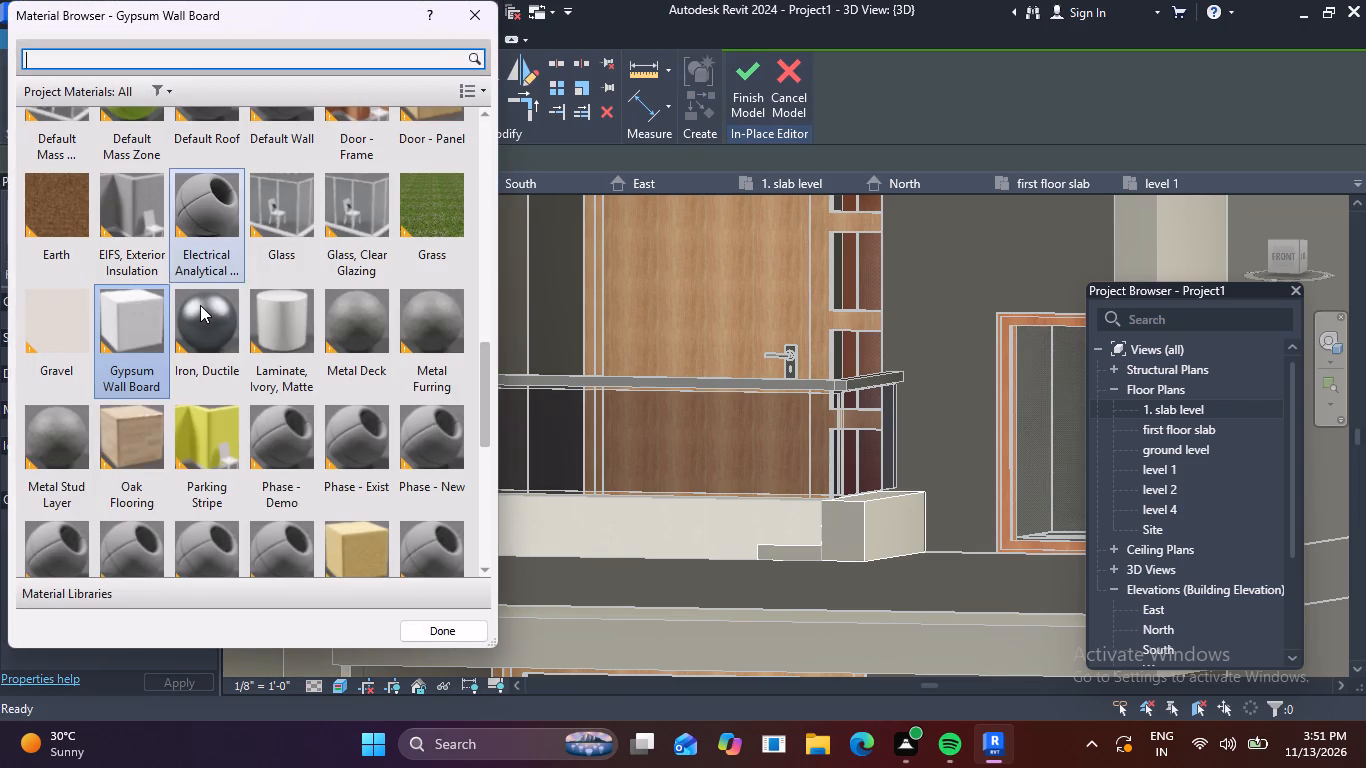
pyautogui.click(144, 323)
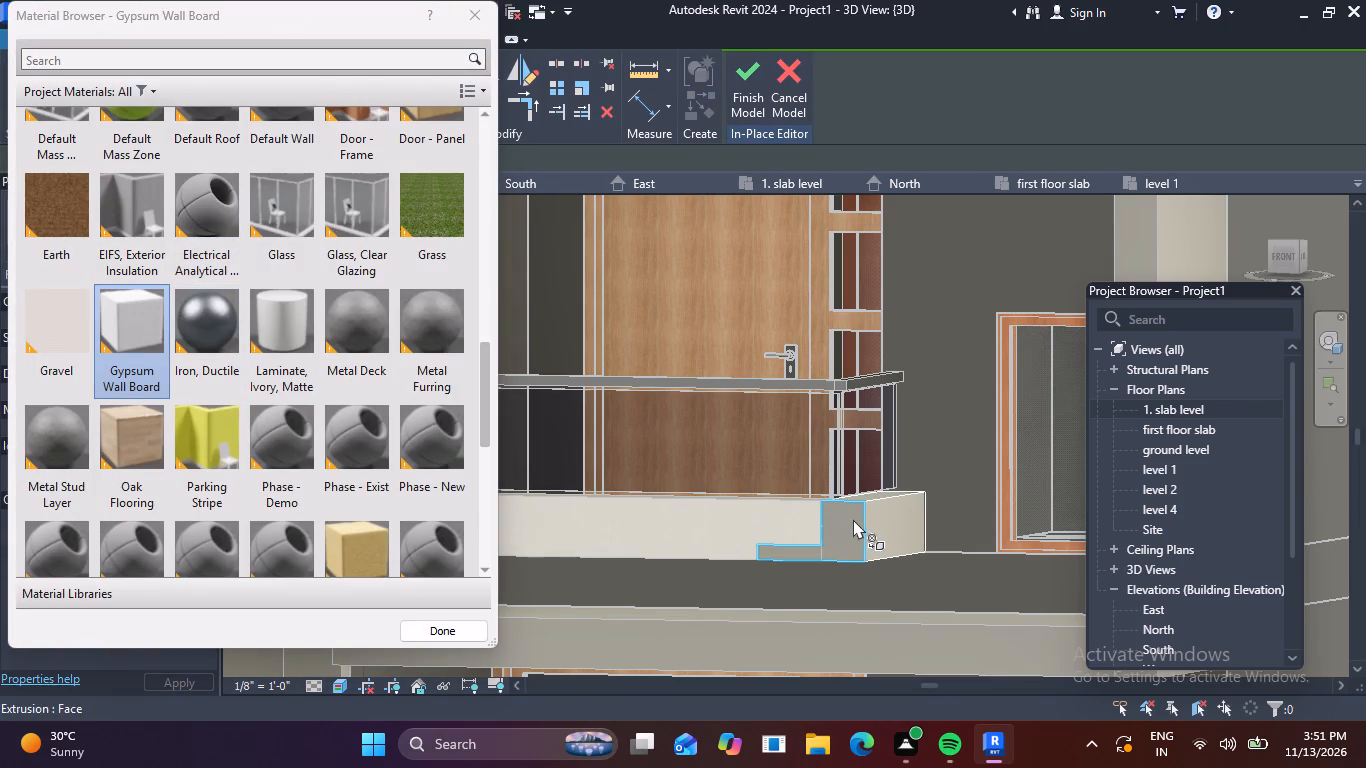
pyautogui.click(860, 516)
pyautogui.click(890, 503)
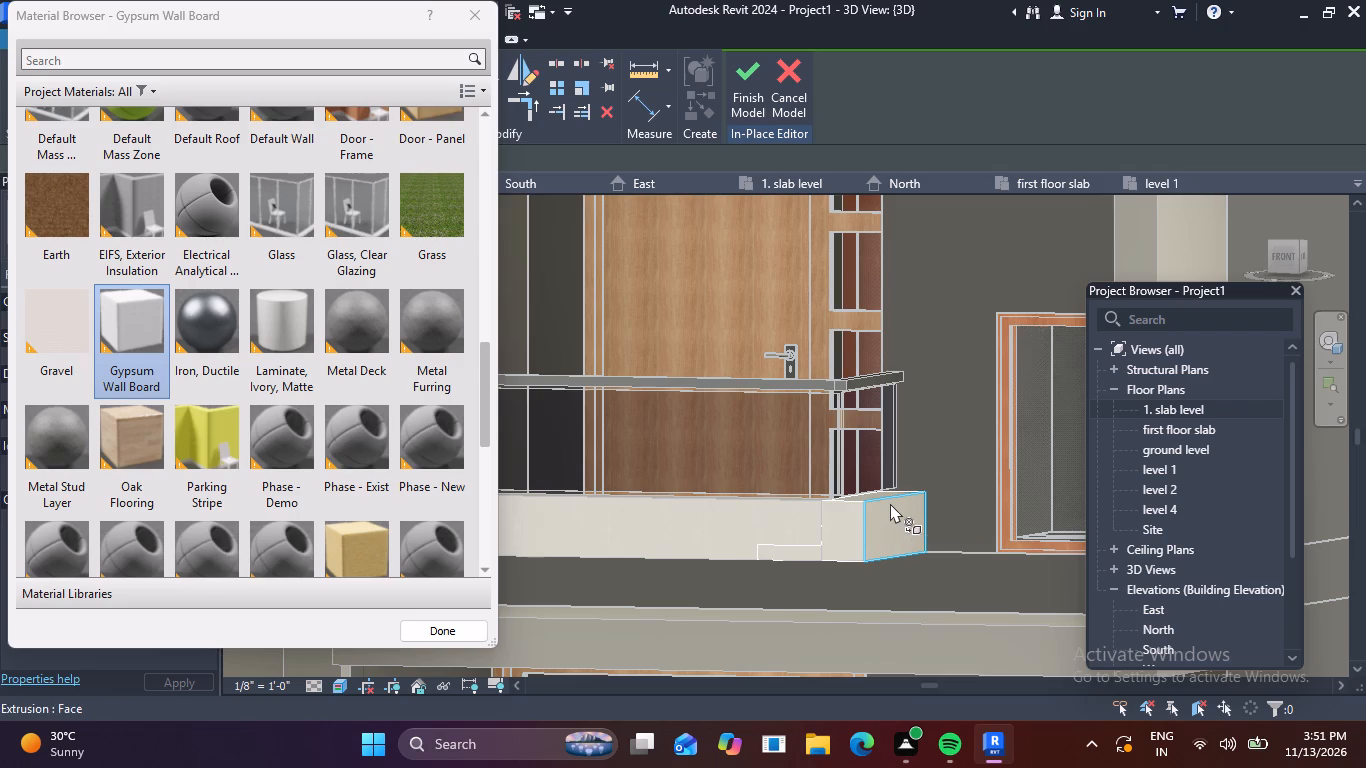
pyautogui.keyDown('shift'); pyautogui.moveTo(854, 490); pyautogui.dragTo(858, 567, button='middle'); pyautogui.keyUp('shift')
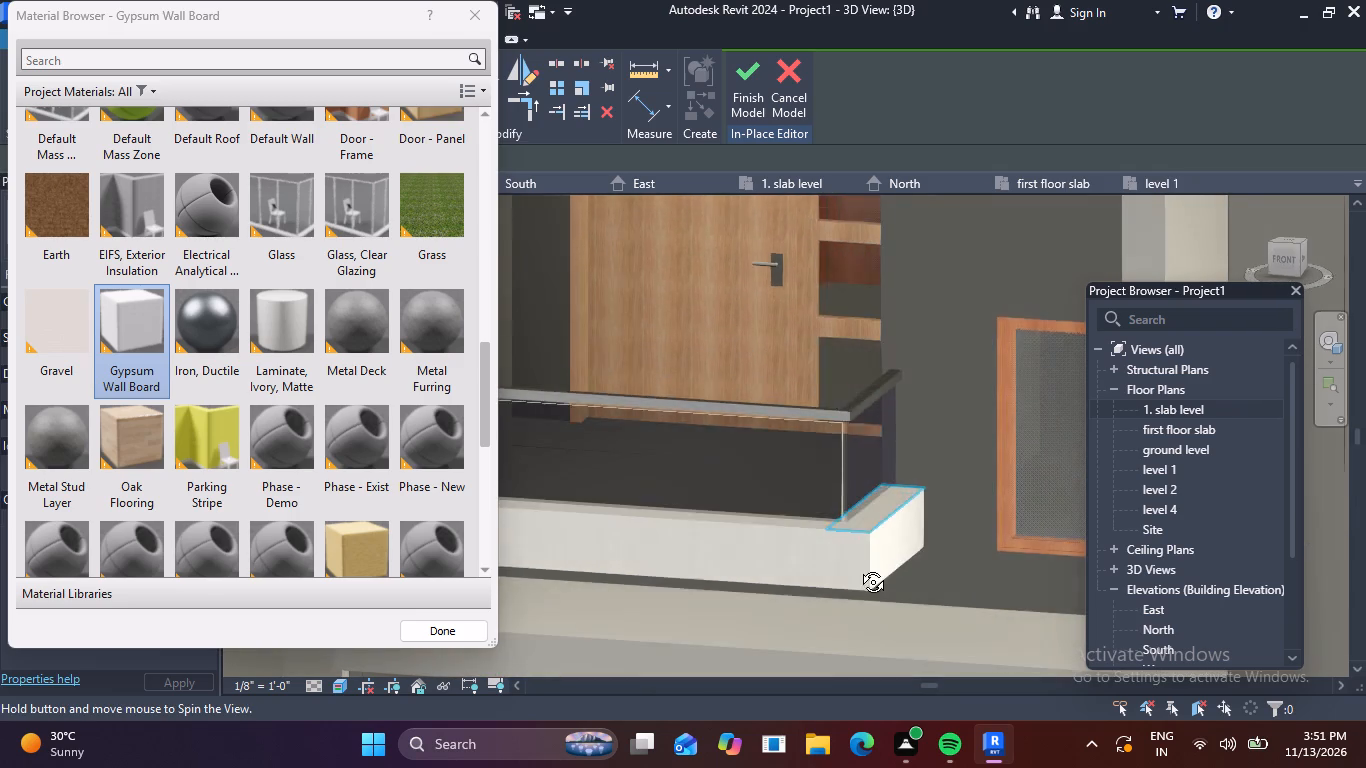
pyautogui.keyDown('shift'); pyautogui.moveTo(858, 567); pyautogui.dragTo(864, 594, button='middle'); pyautogui.keyUp('shift')
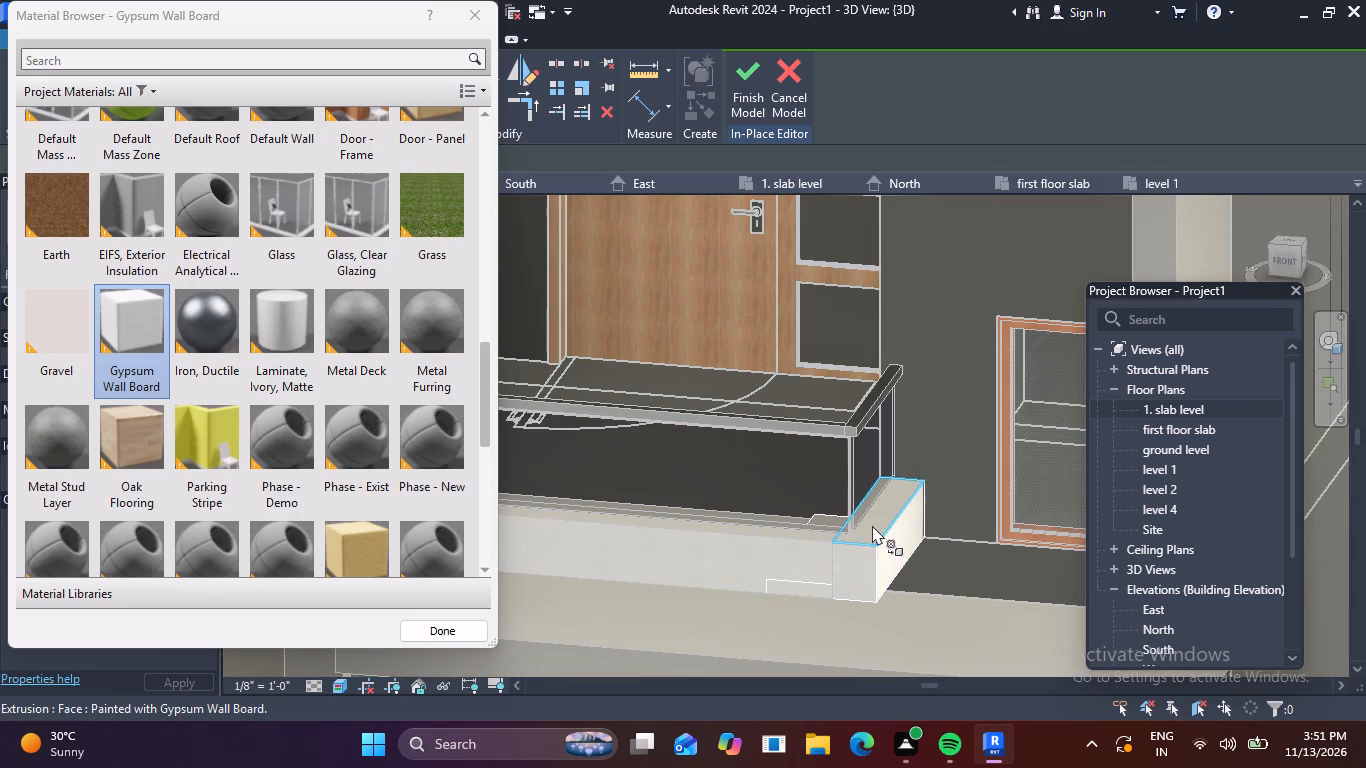
pyautogui.click(872, 525)
pyautogui.scroll(-2, 815, 566)
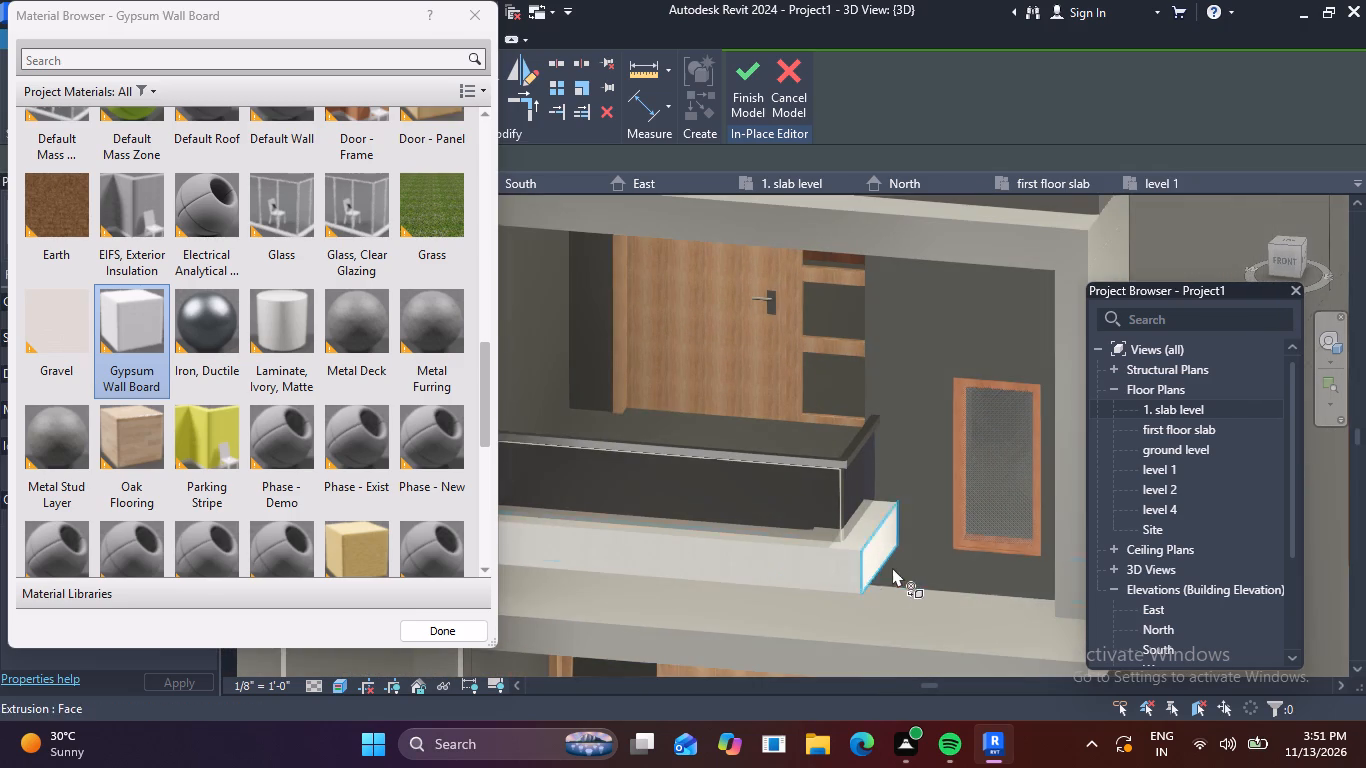
pyautogui.keyDown('shift'); pyautogui.moveTo(895, 567); pyautogui.dragTo(1043, 599, button='middle'); pyautogui.keyUp('shift')
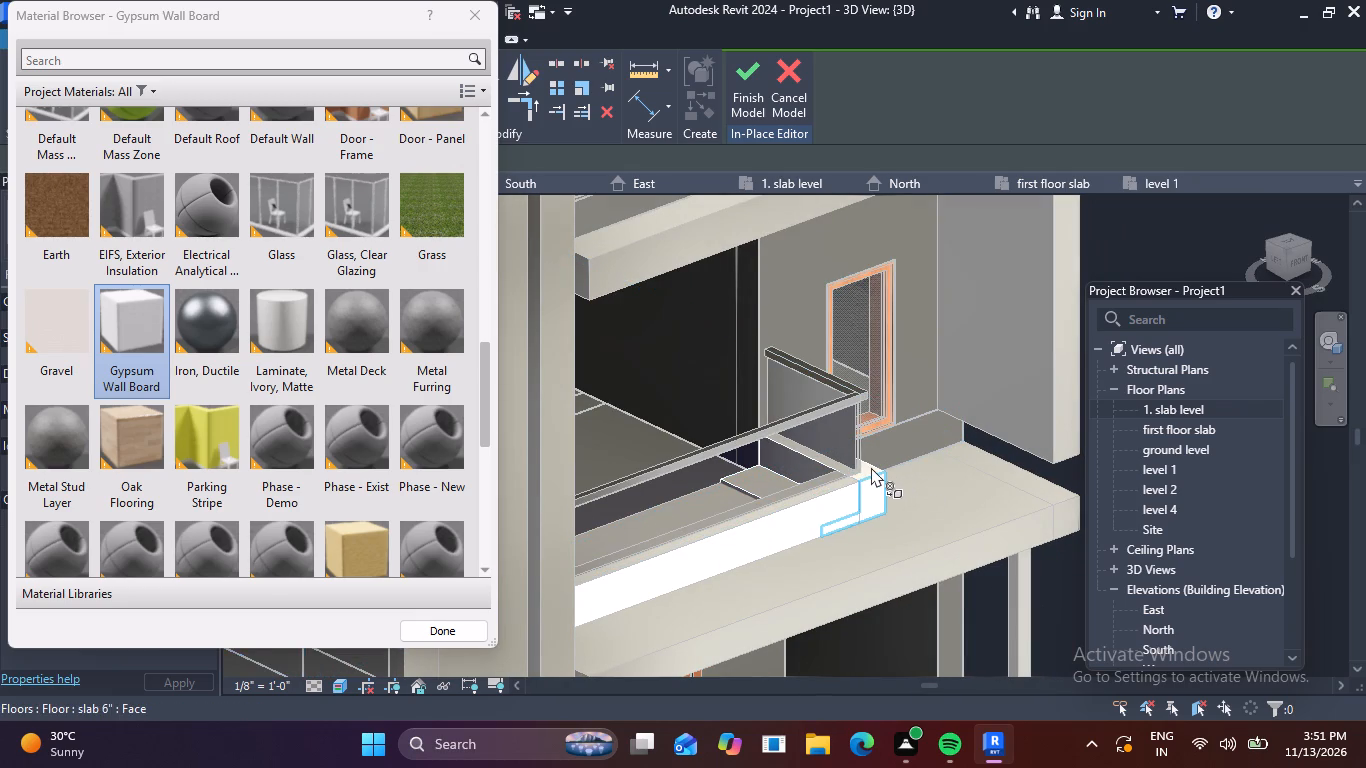
pyautogui.scroll(4, 862, 467)
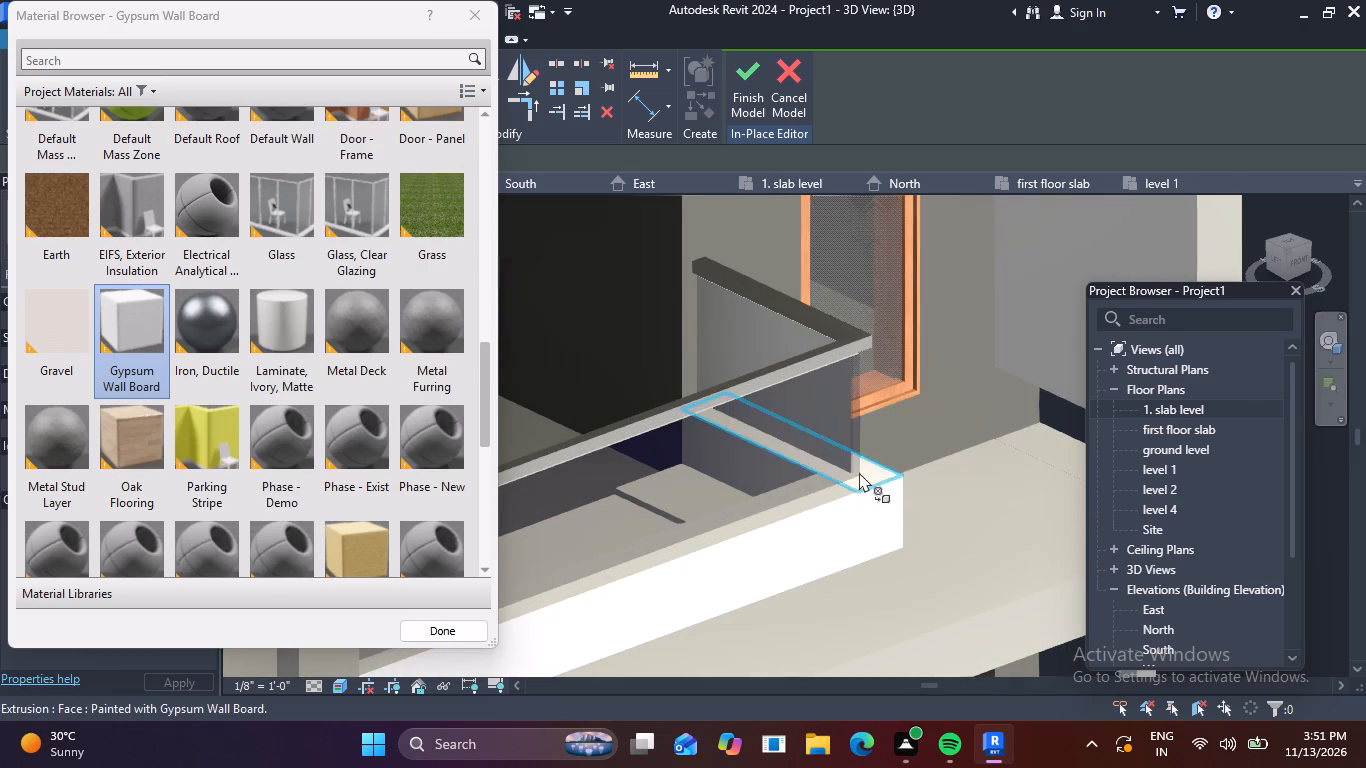
pyautogui.click(864, 479)
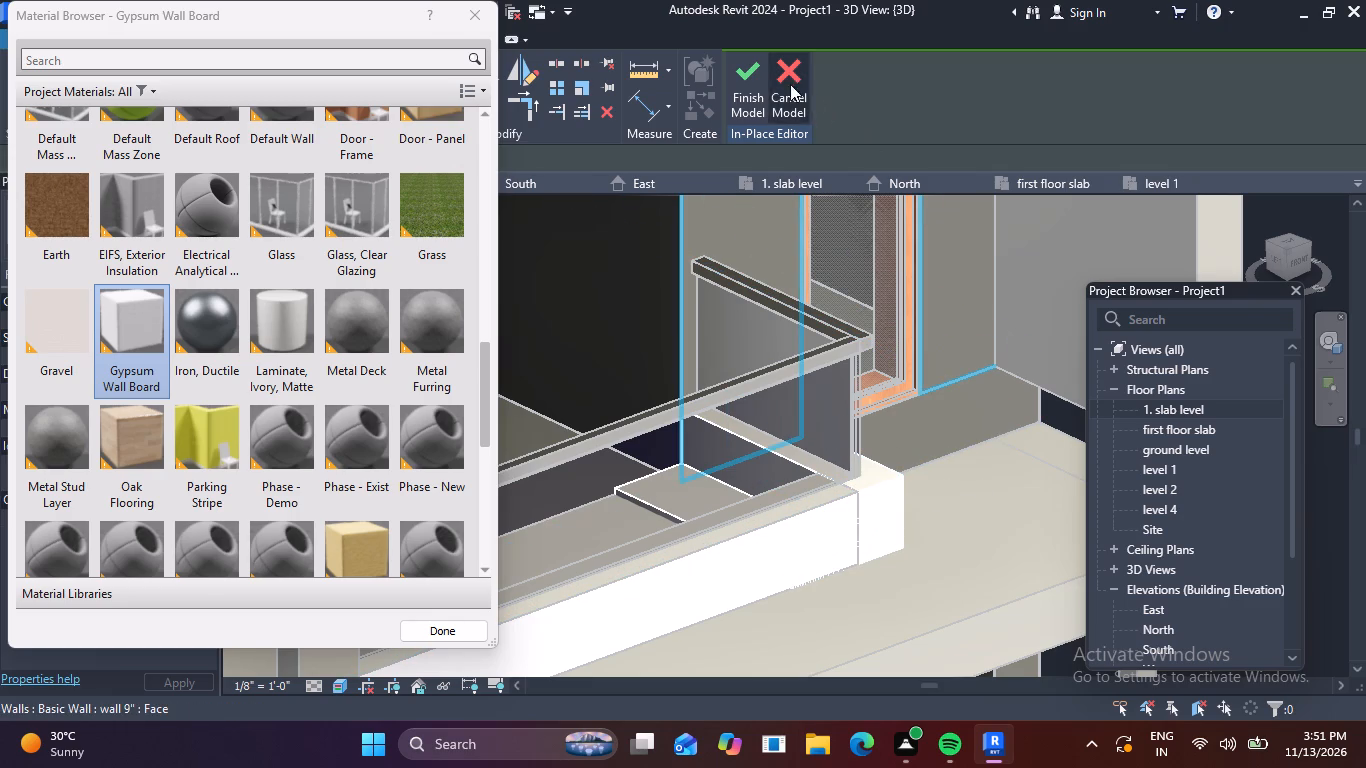
pyautogui.click(754, 78)
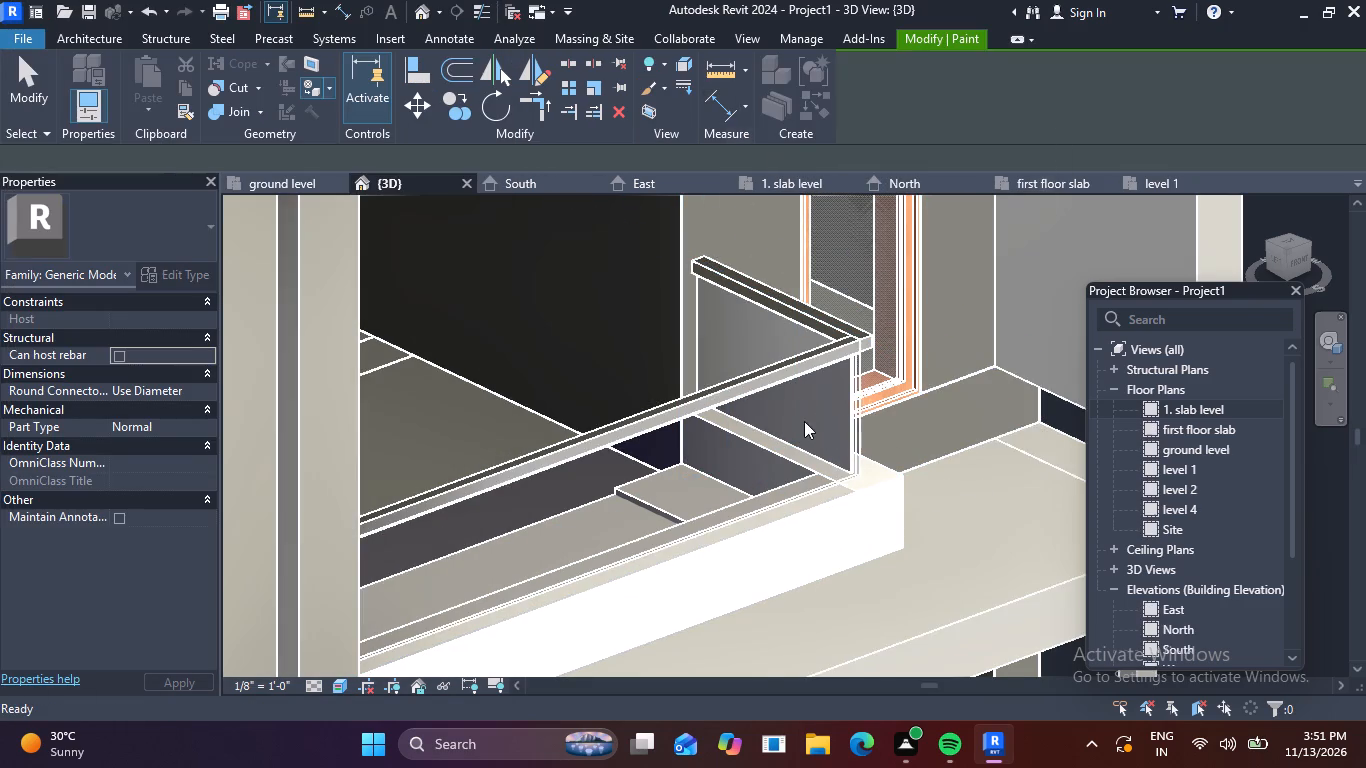
# Open the balcony's front base strip for in-place editing and paint its underside with Gypsum Wall Board.
pyautogui.scroll(-3, 806, 428)
pyautogui.keyDown('shift'); pyautogui.moveTo(937, 509); pyautogui.dragTo(832, 337, button='middle'); pyautogui.keyUp('shift')
pyautogui.scroll(-3, 841, 356)
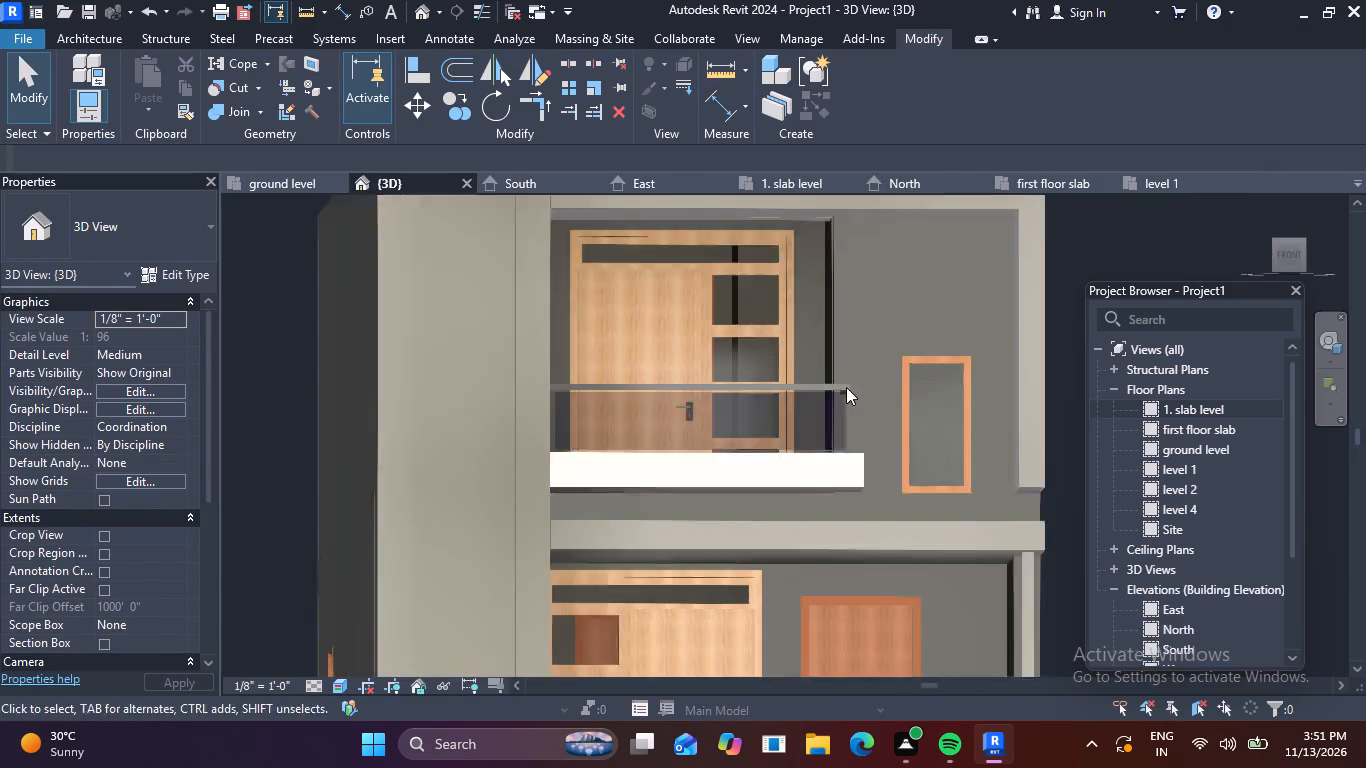
pyautogui.scroll(-2, 846, 387)
pyautogui.keyDown('shift'); pyautogui.moveTo(836, 468); pyautogui.dragTo(831, 390, button='middle'); pyautogui.keyUp('shift')
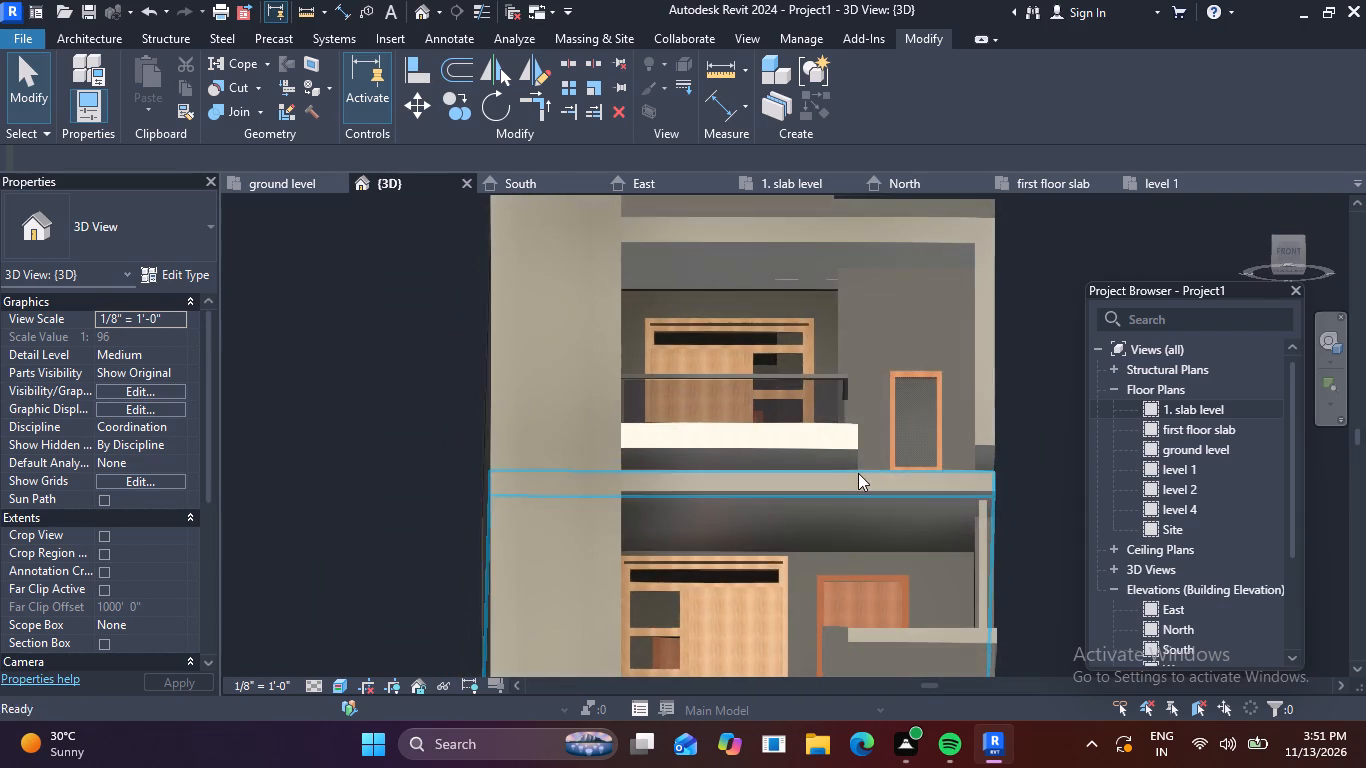
pyautogui.scroll(3, 853, 473)
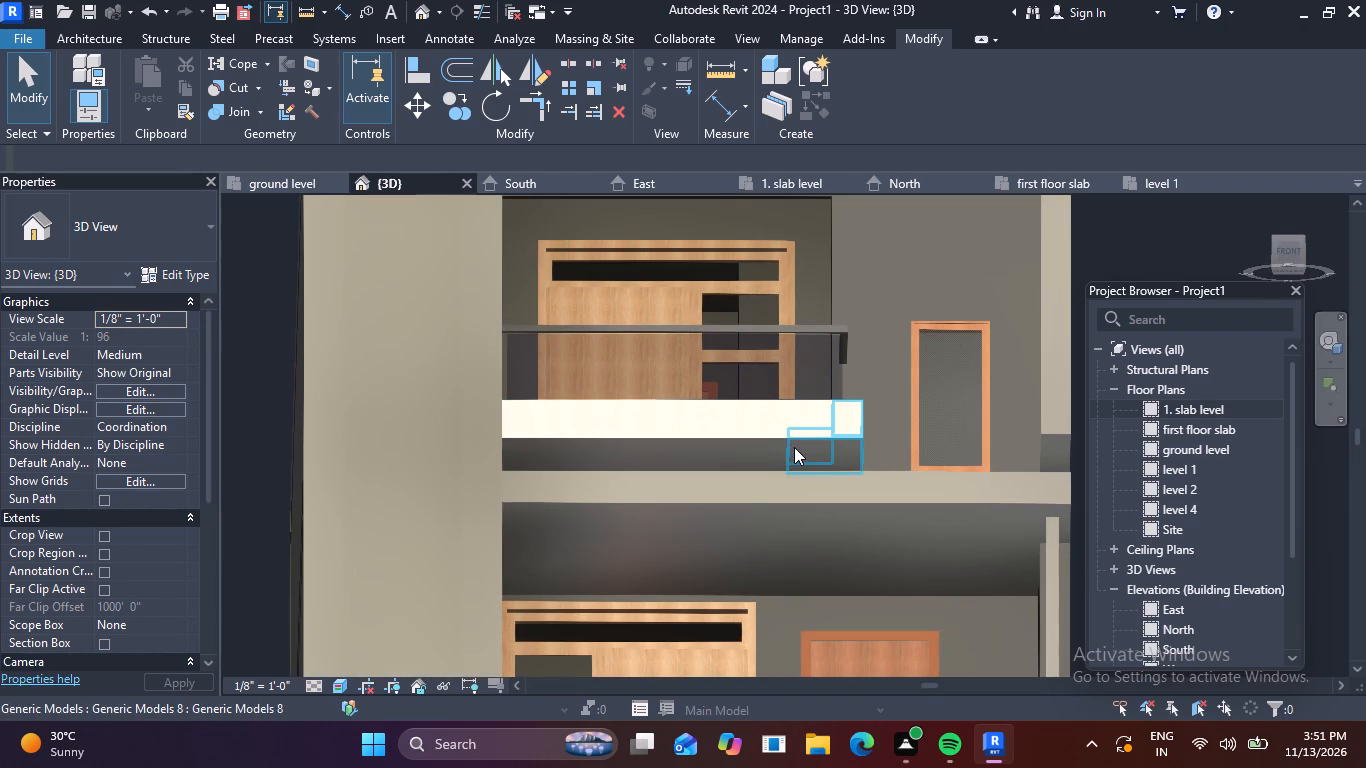
pyautogui.click(751, 442)
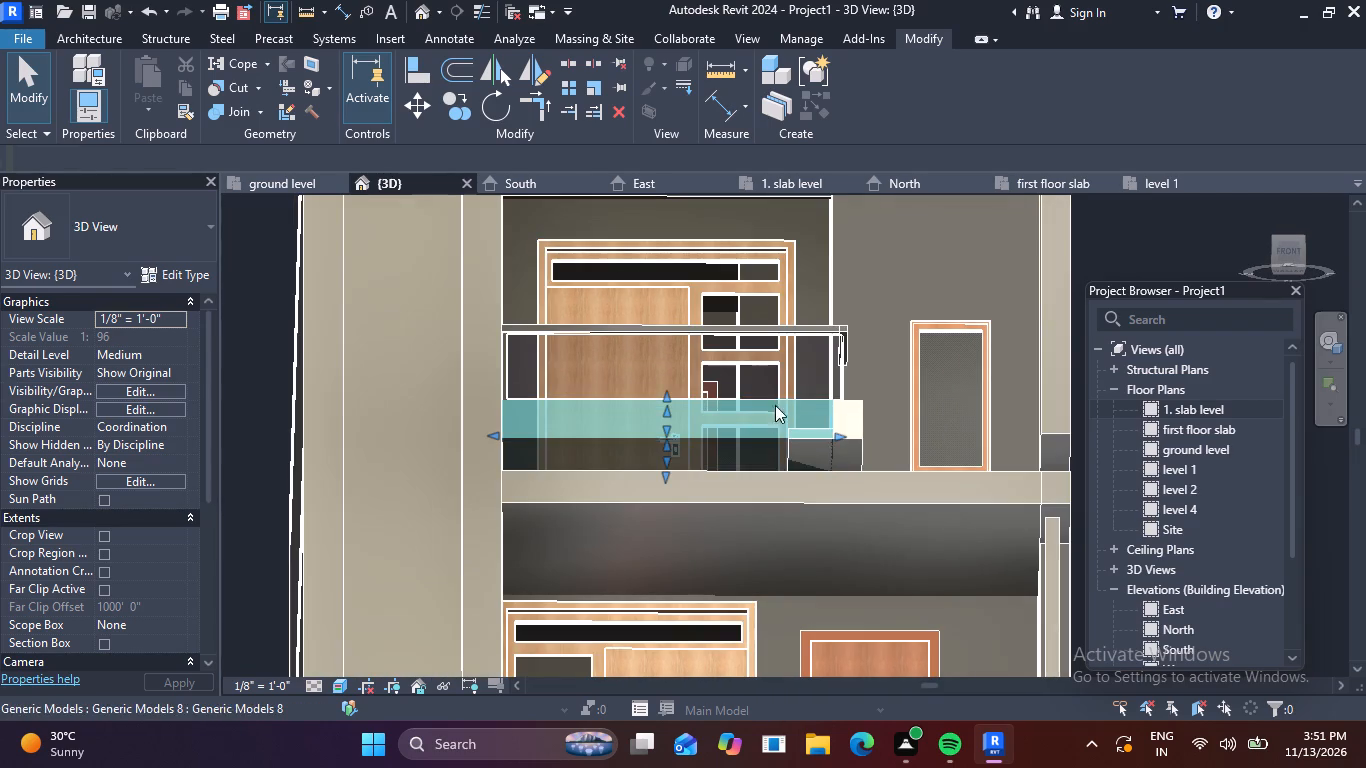
pyautogui.click(869, 103)
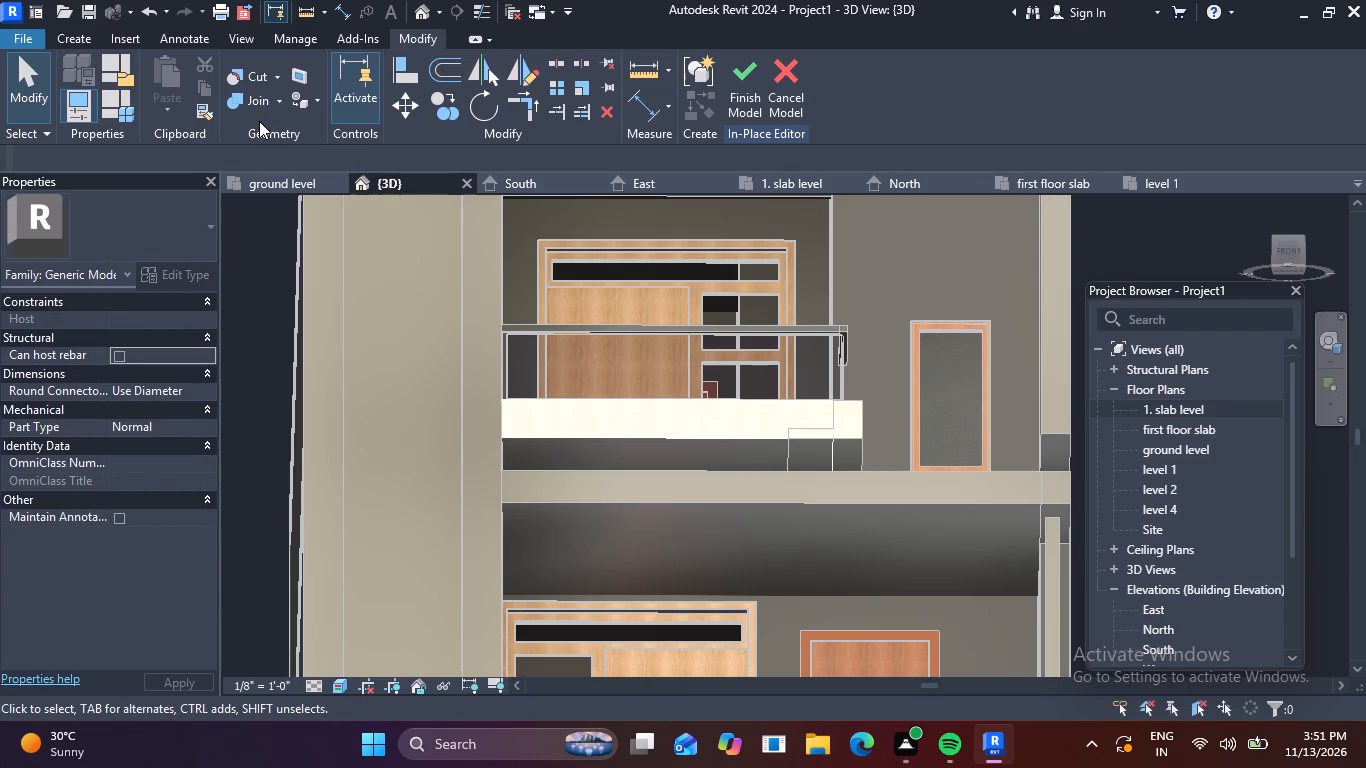
pyautogui.click(311, 98)
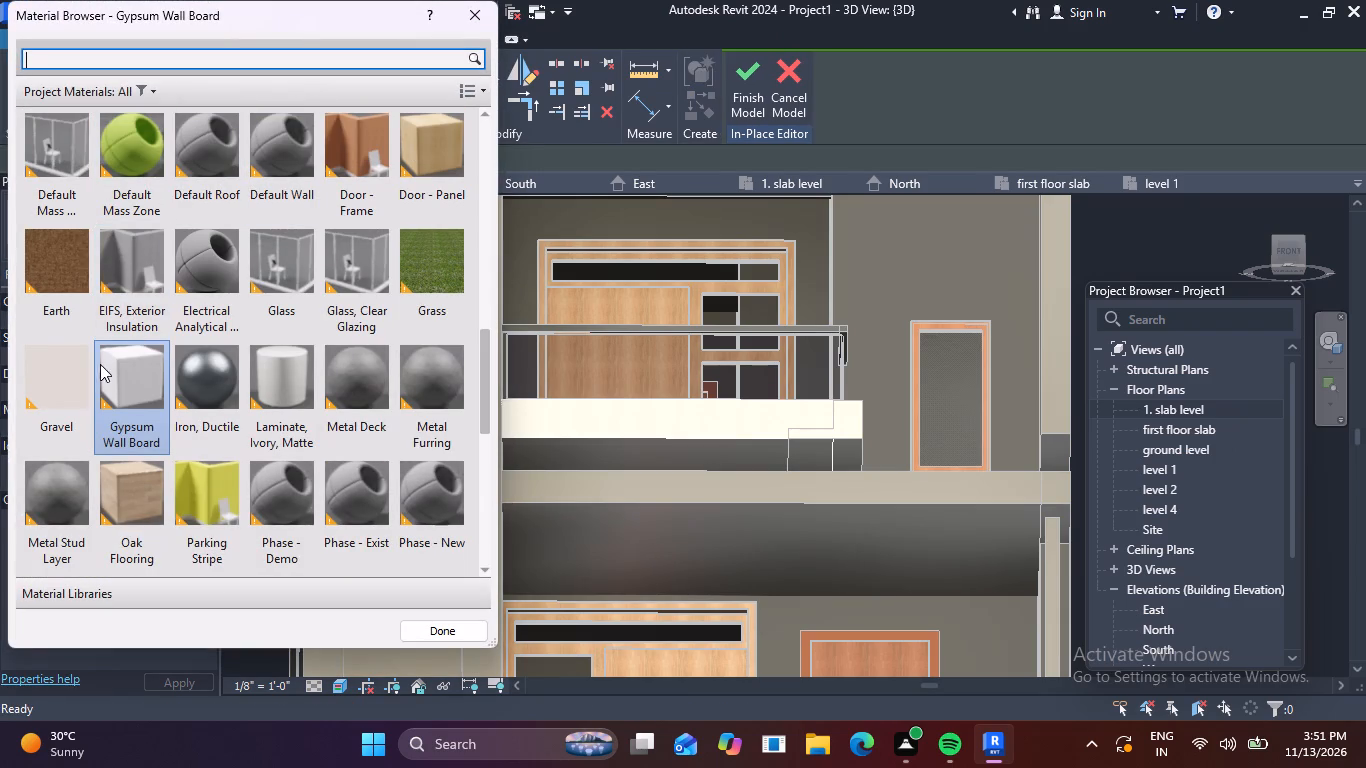
pyautogui.click(124, 366)
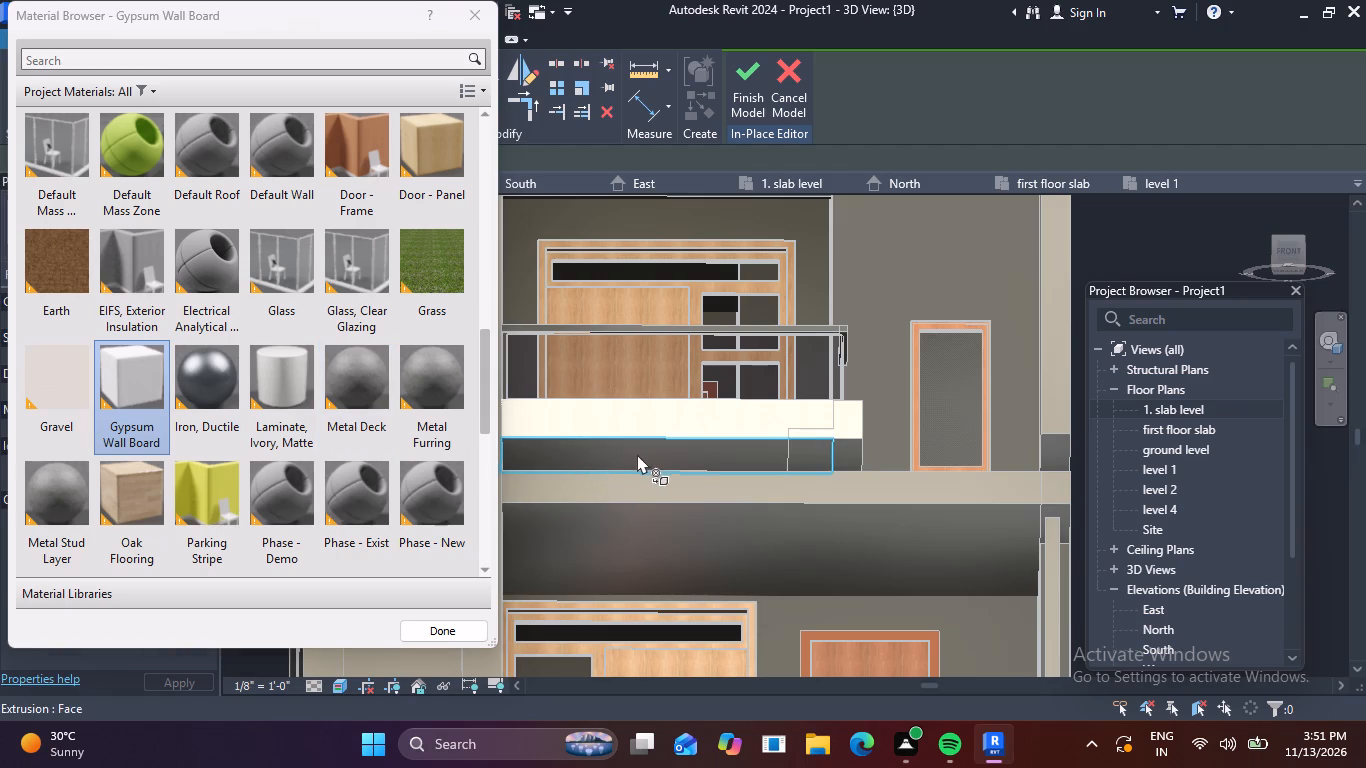
pyautogui.click(660, 448)
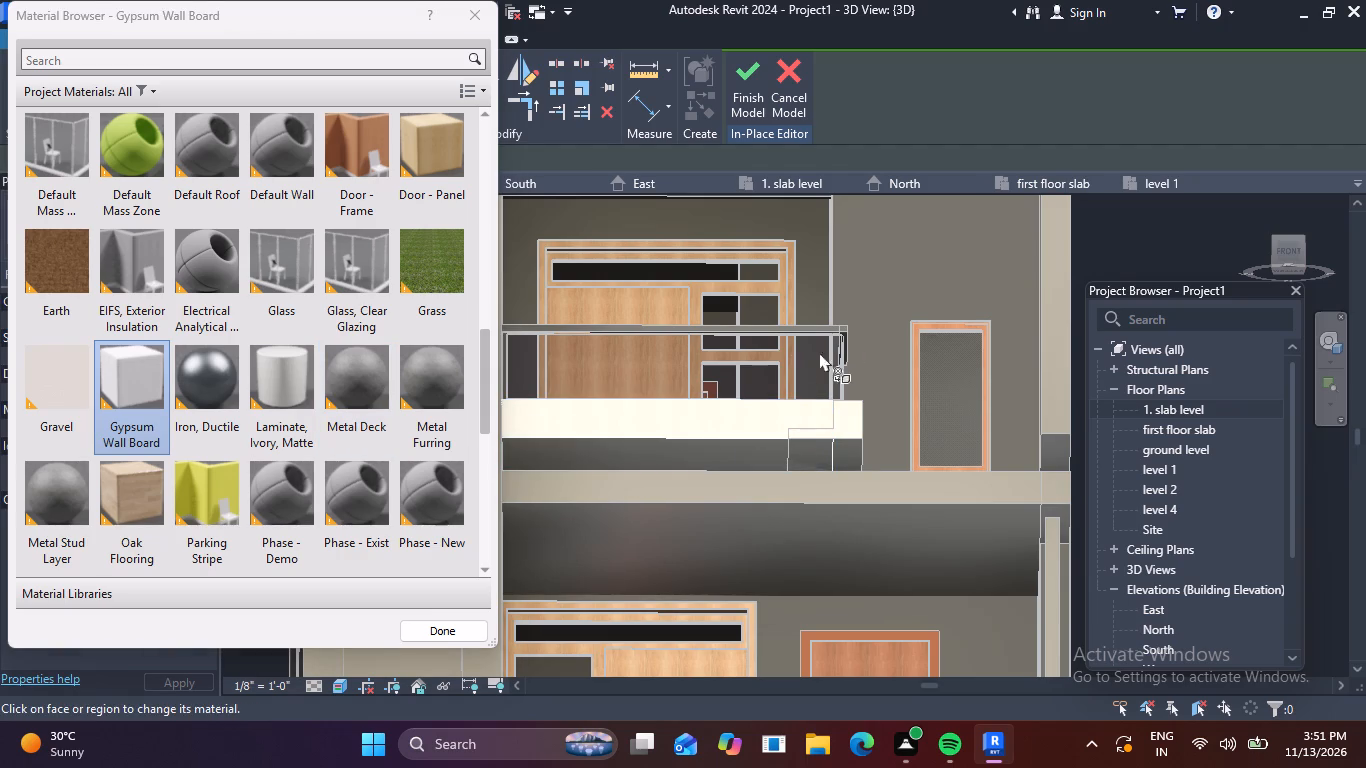
pyautogui.scroll(4, 760, 446)
pyautogui.click(759, 437)
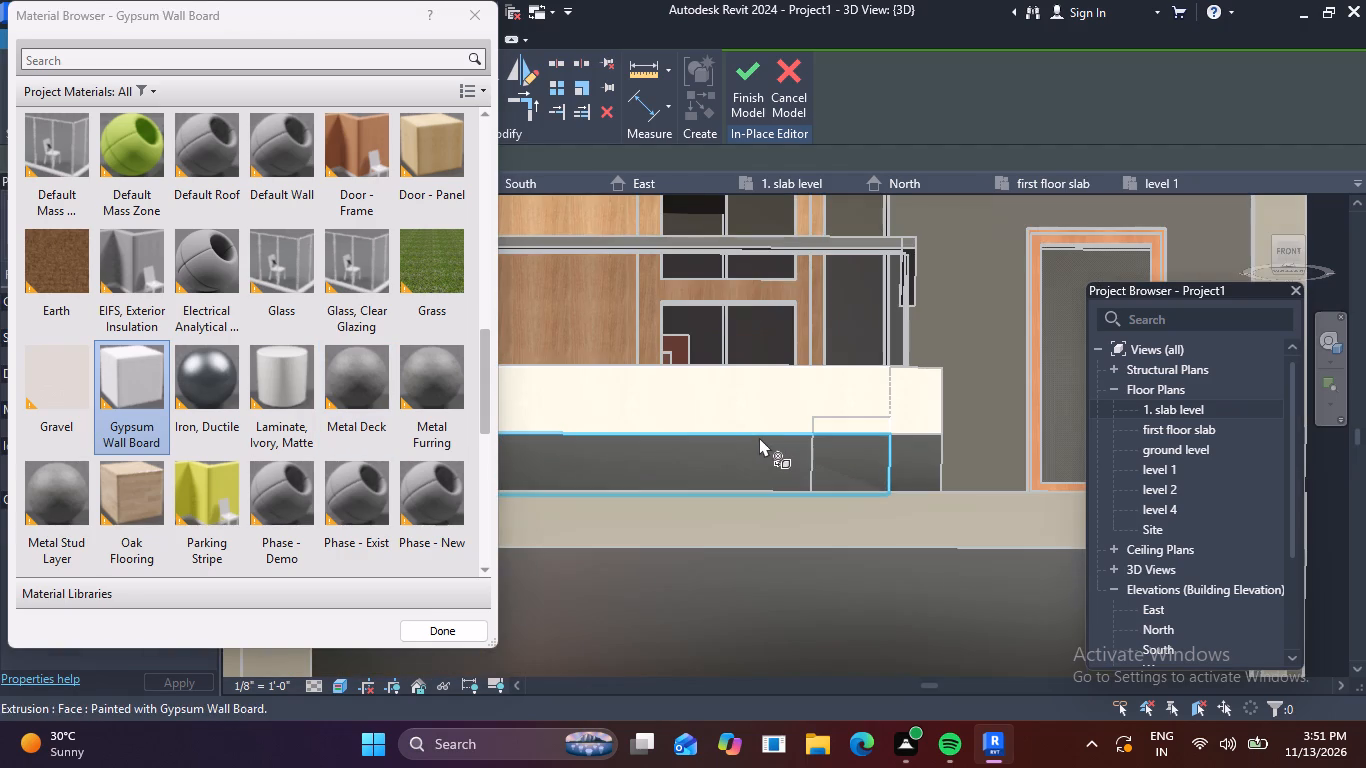
pyautogui.click(140, 374)
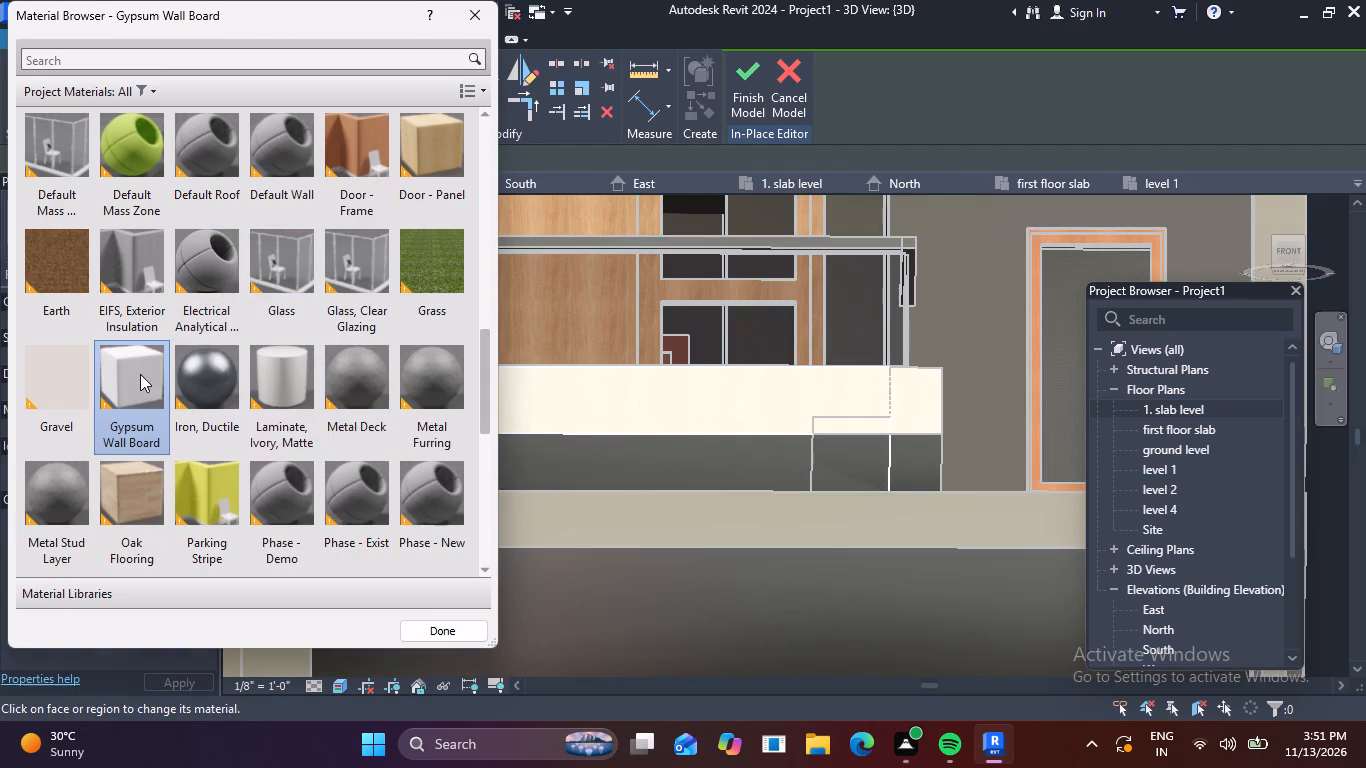
pyautogui.click(622, 442)
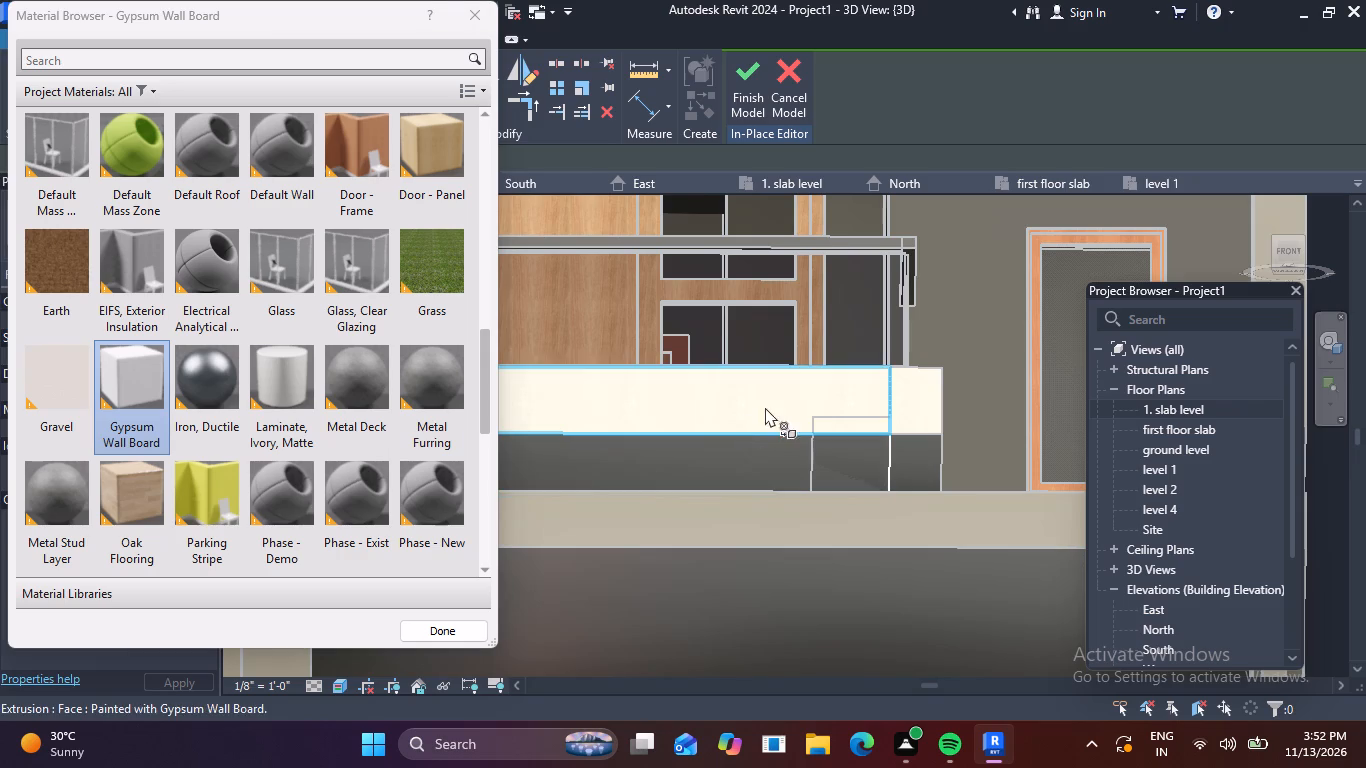
# Paint the top face of the front base strip with Gypsum Wall Board and finish the in-place model.
pyautogui.scroll(-3, 836, 292)
pyautogui.moveTo(836, 304); pyautogui.dragTo(867, 469, button='middle')
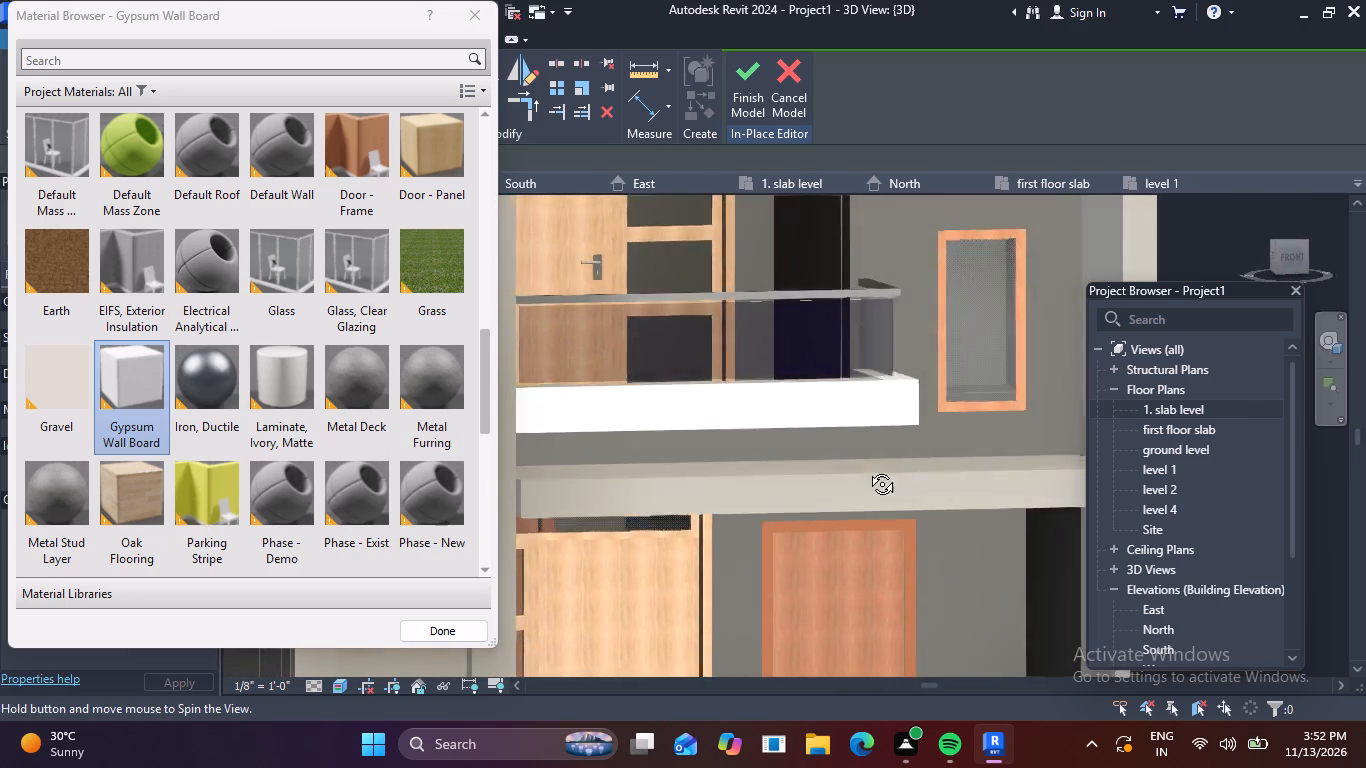
pyautogui.moveTo(867, 469); pyautogui.dragTo(835, 628, button='middle')
pyautogui.keyDown('shift'); pyautogui.scroll(1, 835, 628); pyautogui.keyUp('shift')
pyautogui.scroll(4, 846, 405)
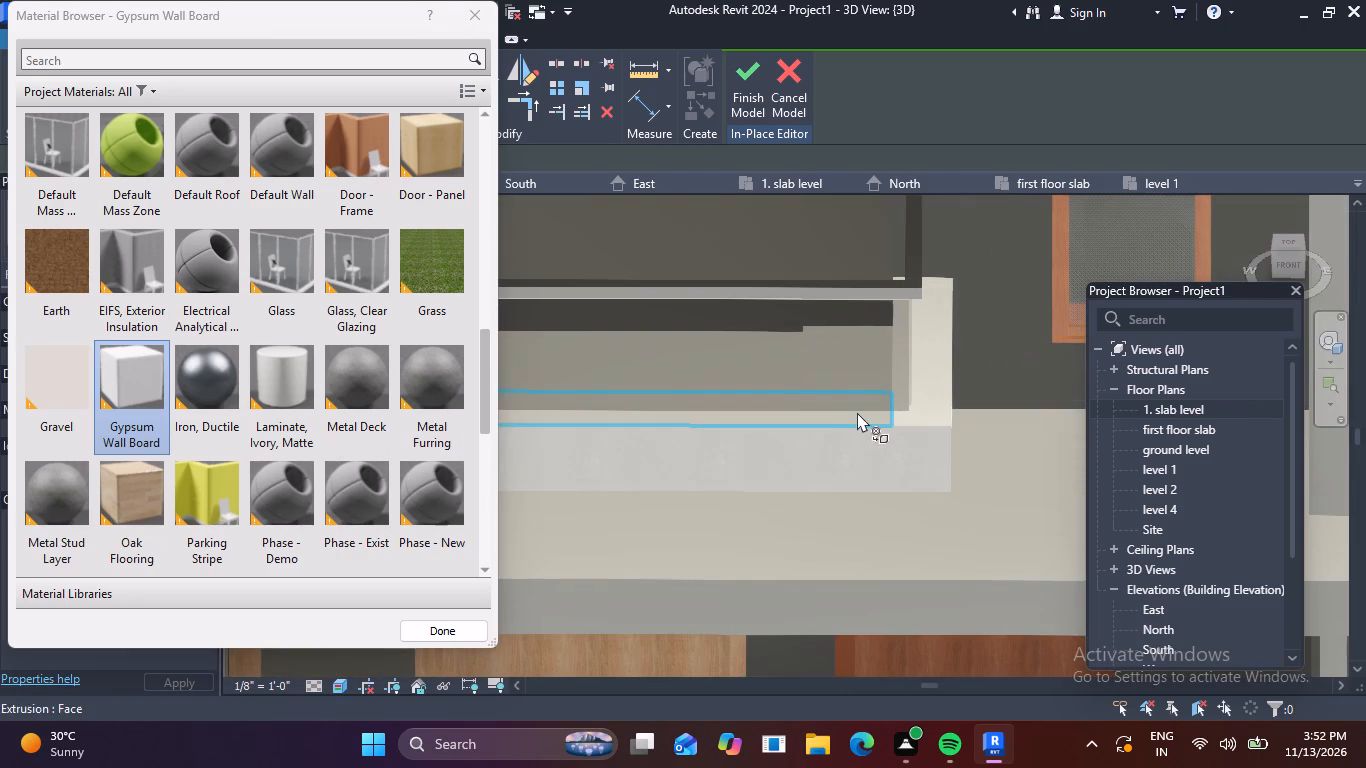
pyautogui.click(864, 413)
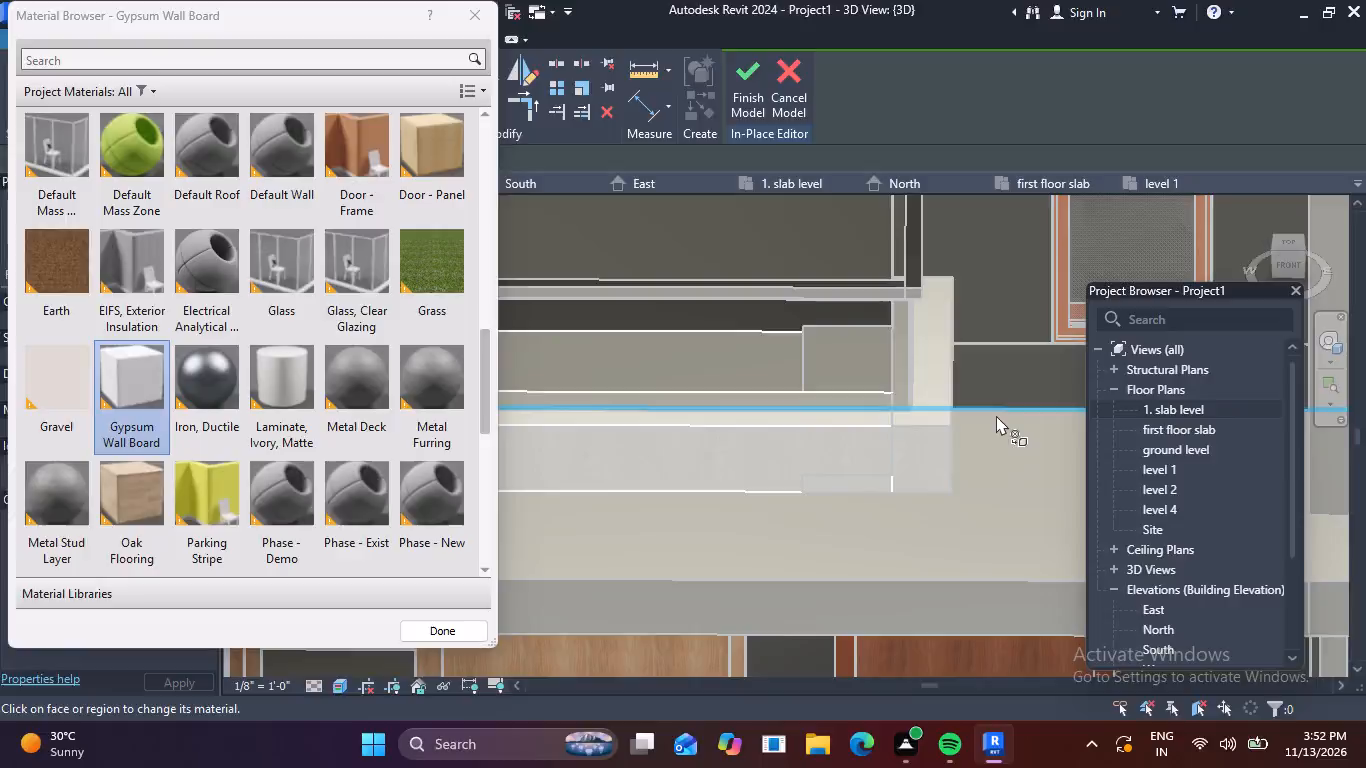
pyautogui.press('Escape')
pyautogui.press('Escape')
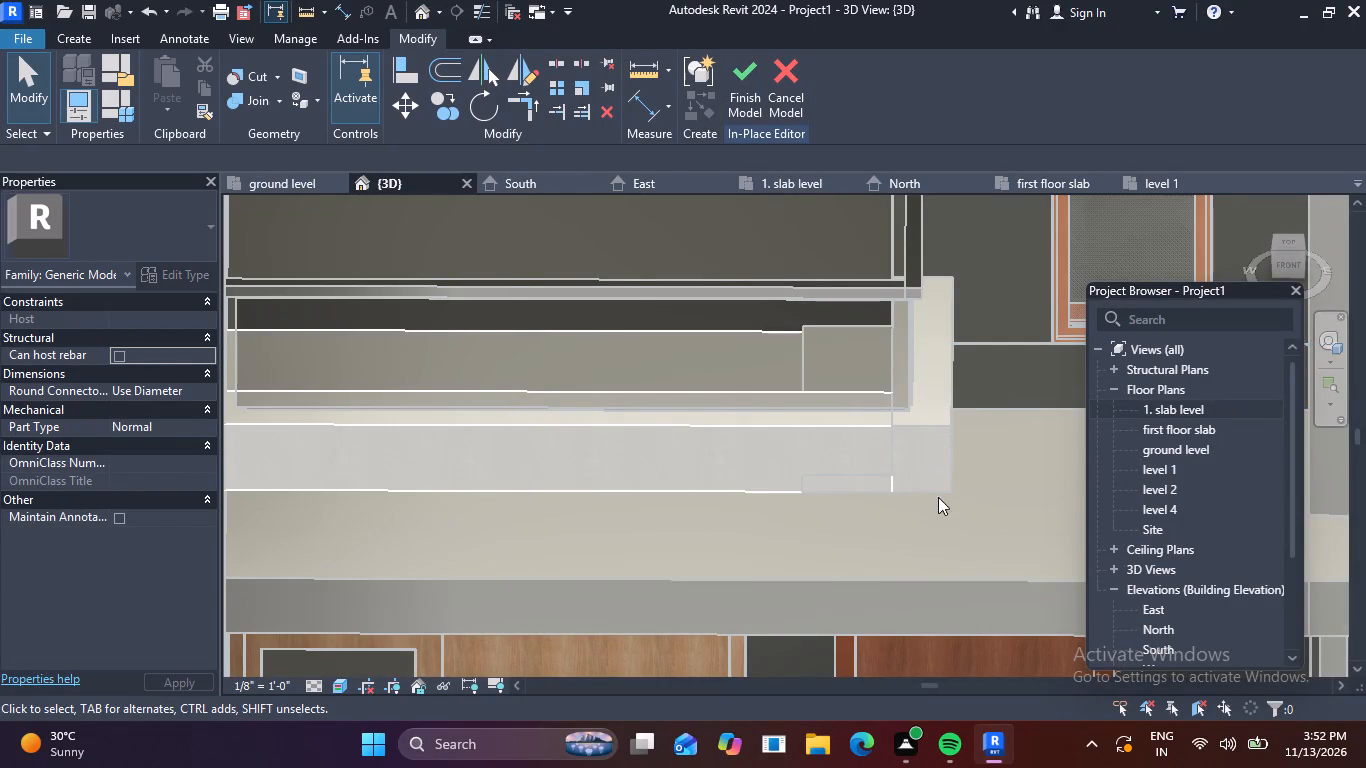
pyautogui.click(739, 90)
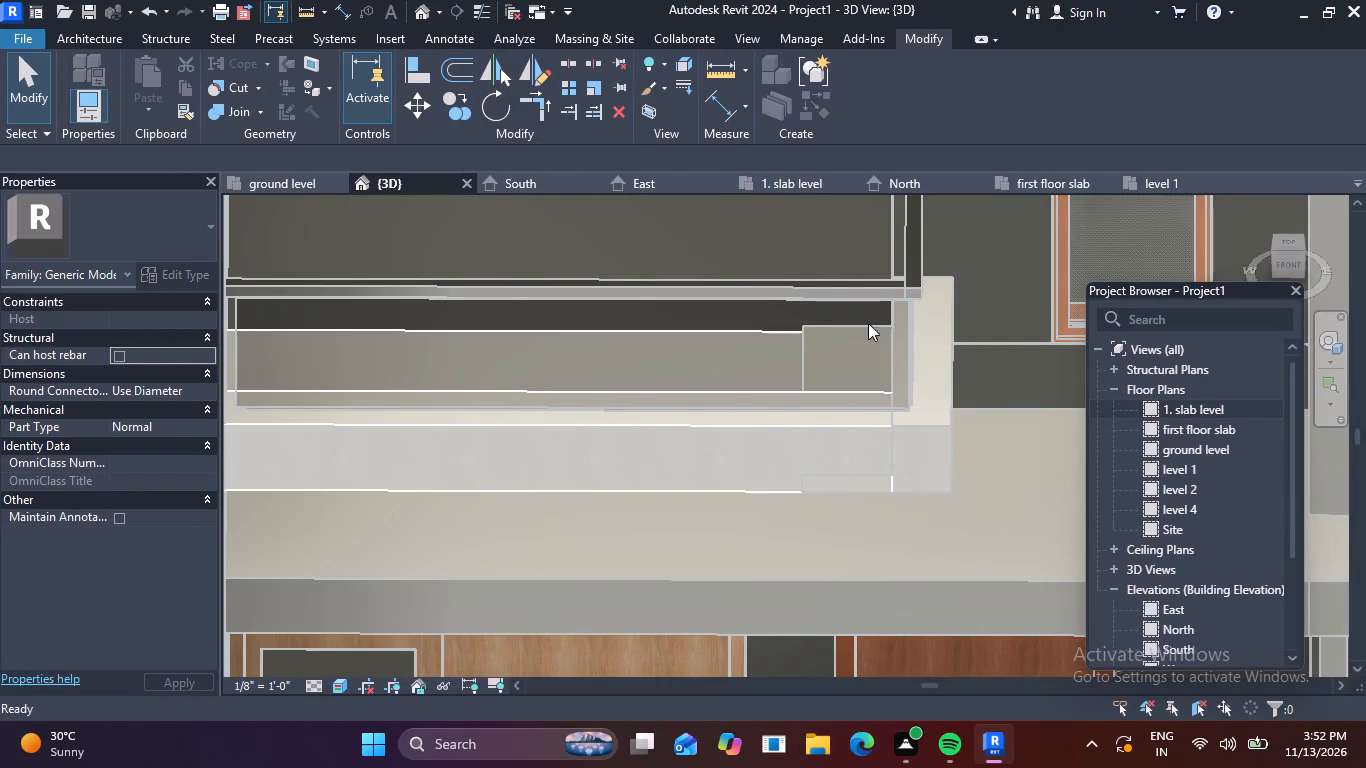
# Open the balcony's side base piece in place, paint its top face with Gypsum Wall Board, and finish the model.
pyautogui.click(807, 451)
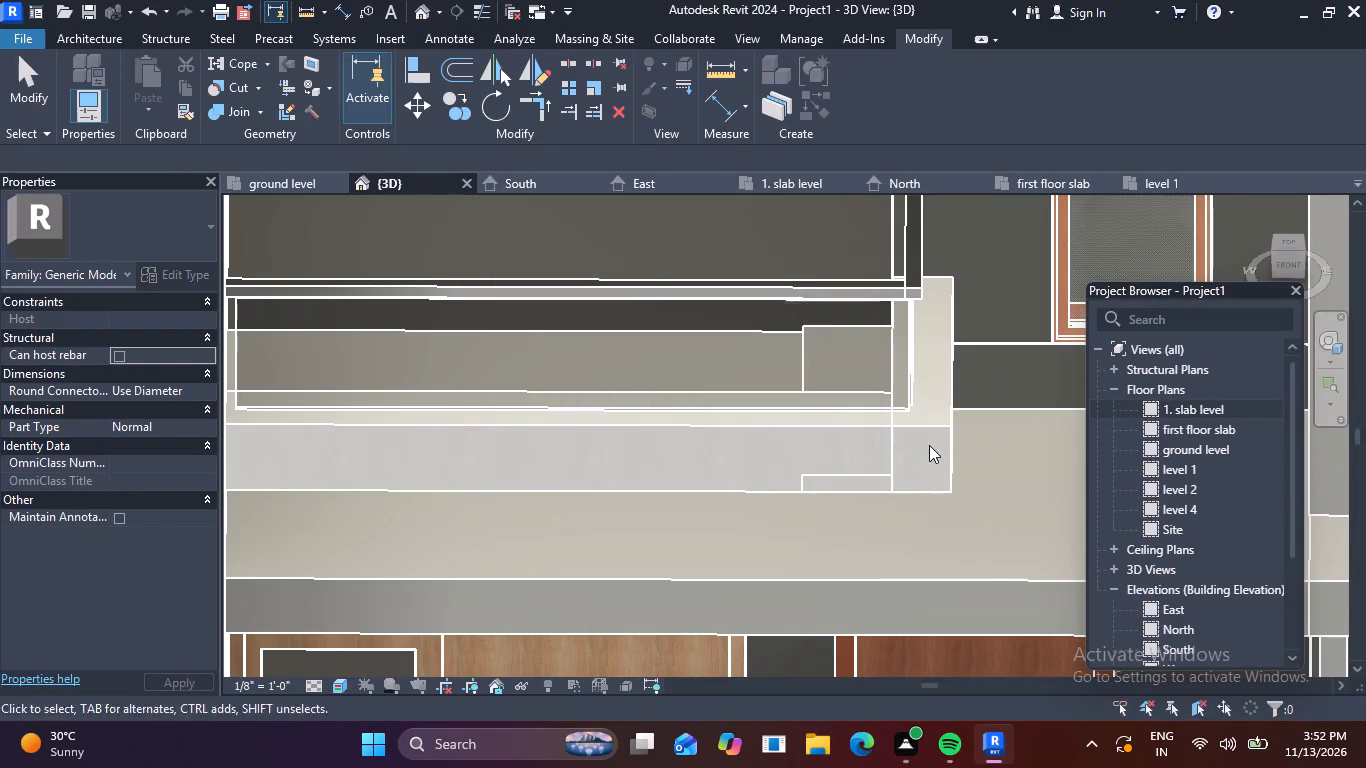
pyautogui.click(943, 428)
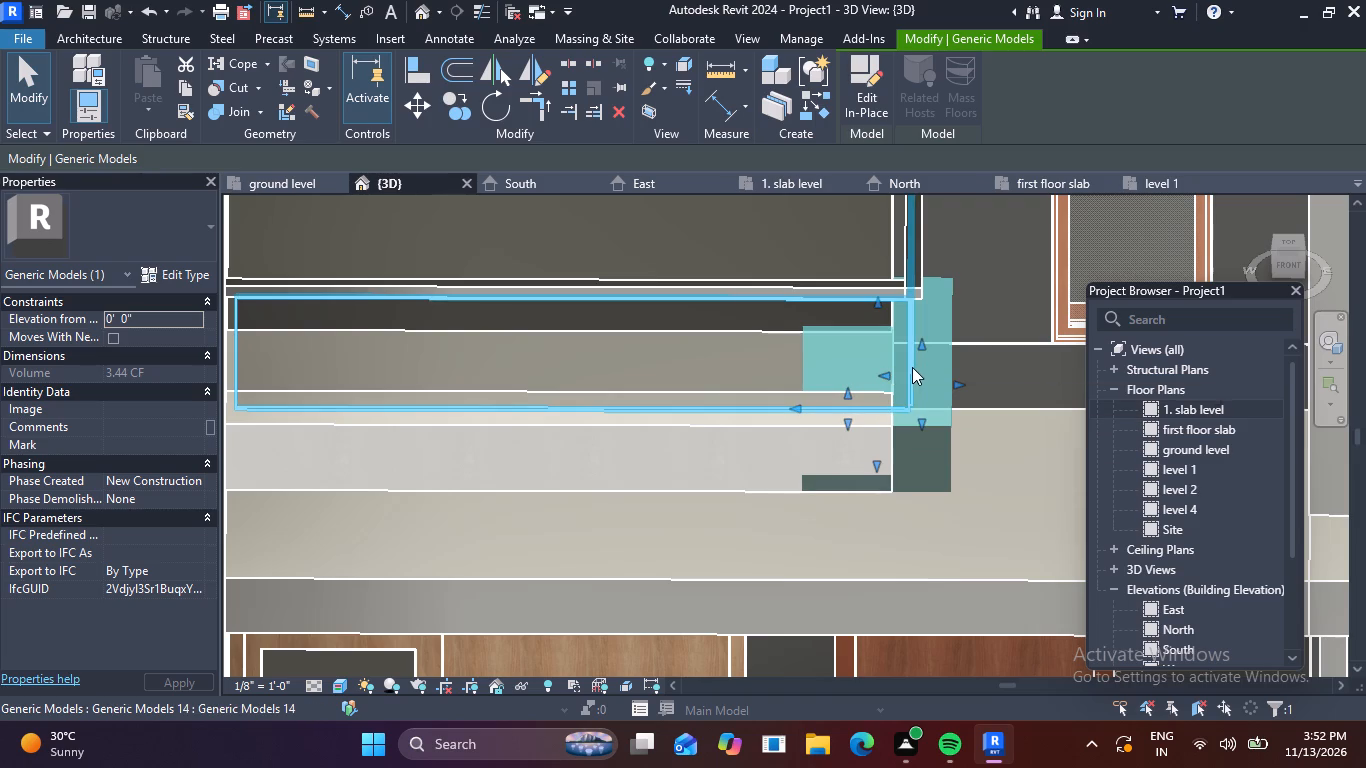
pyautogui.click(865, 89)
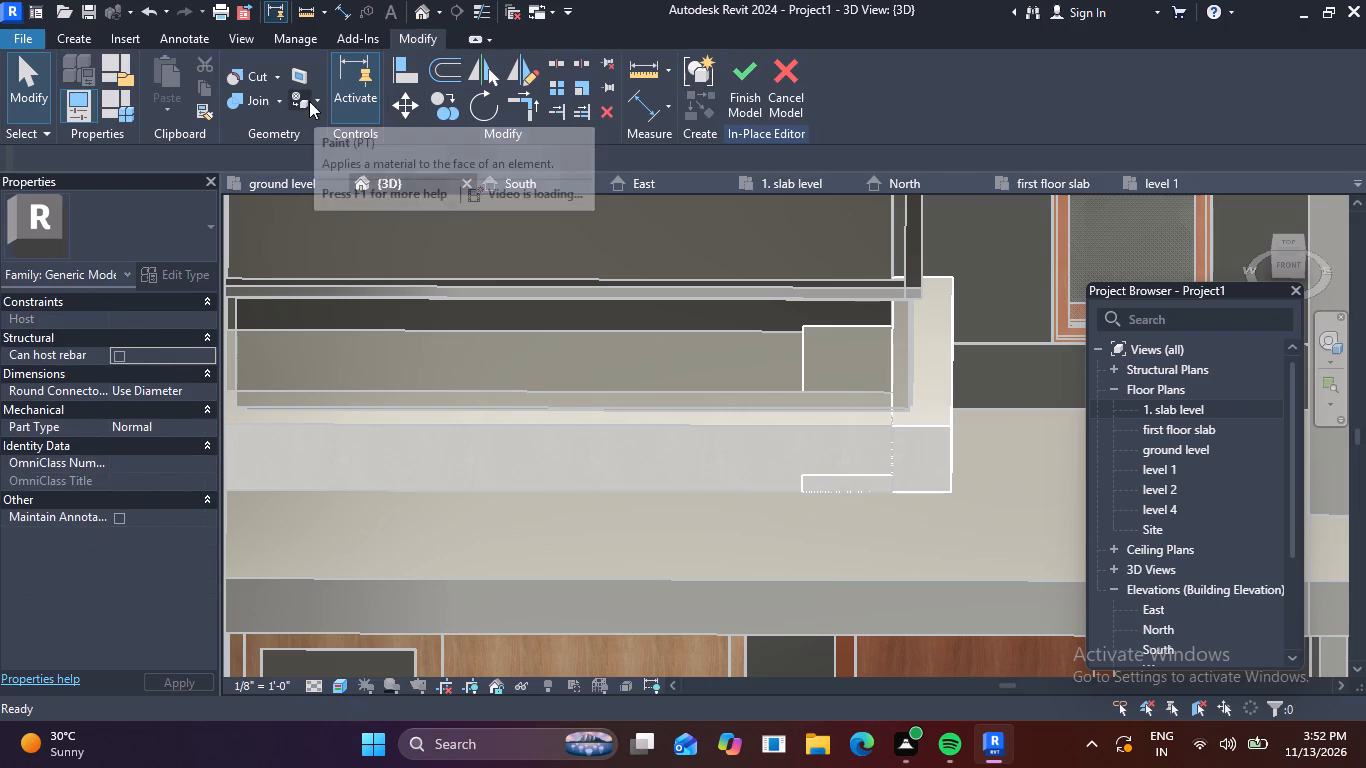
pyautogui.click(318, 94)
pyautogui.click(320, 124)
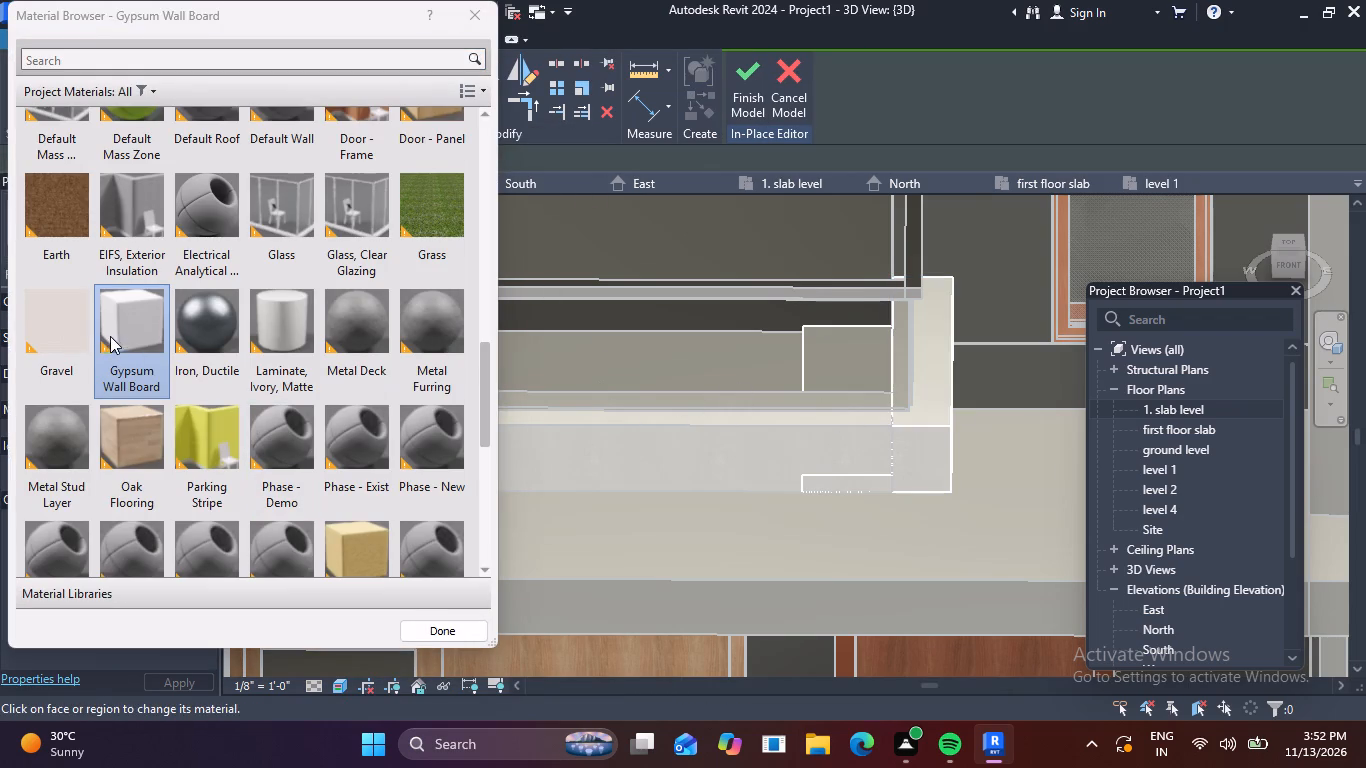
pyautogui.click(138, 323)
pyautogui.click(923, 378)
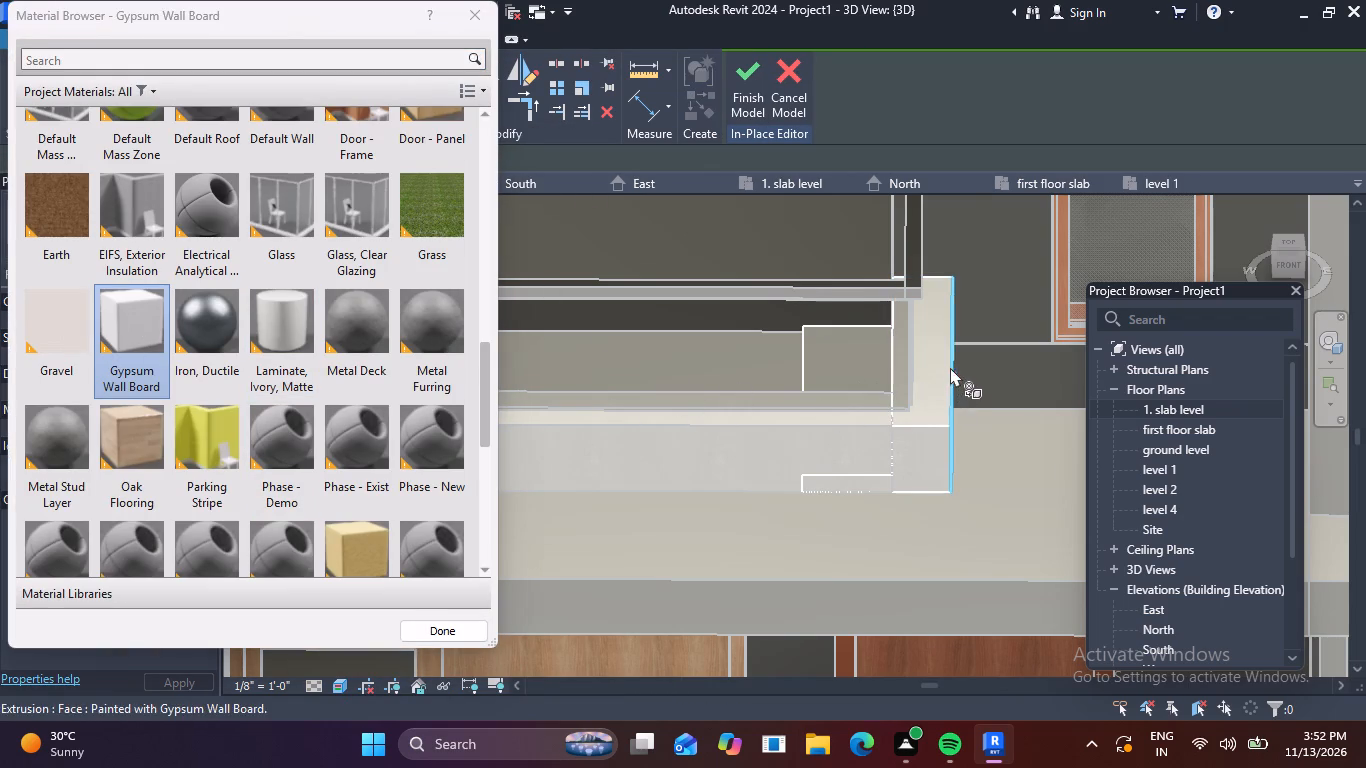
pyautogui.click(746, 92)
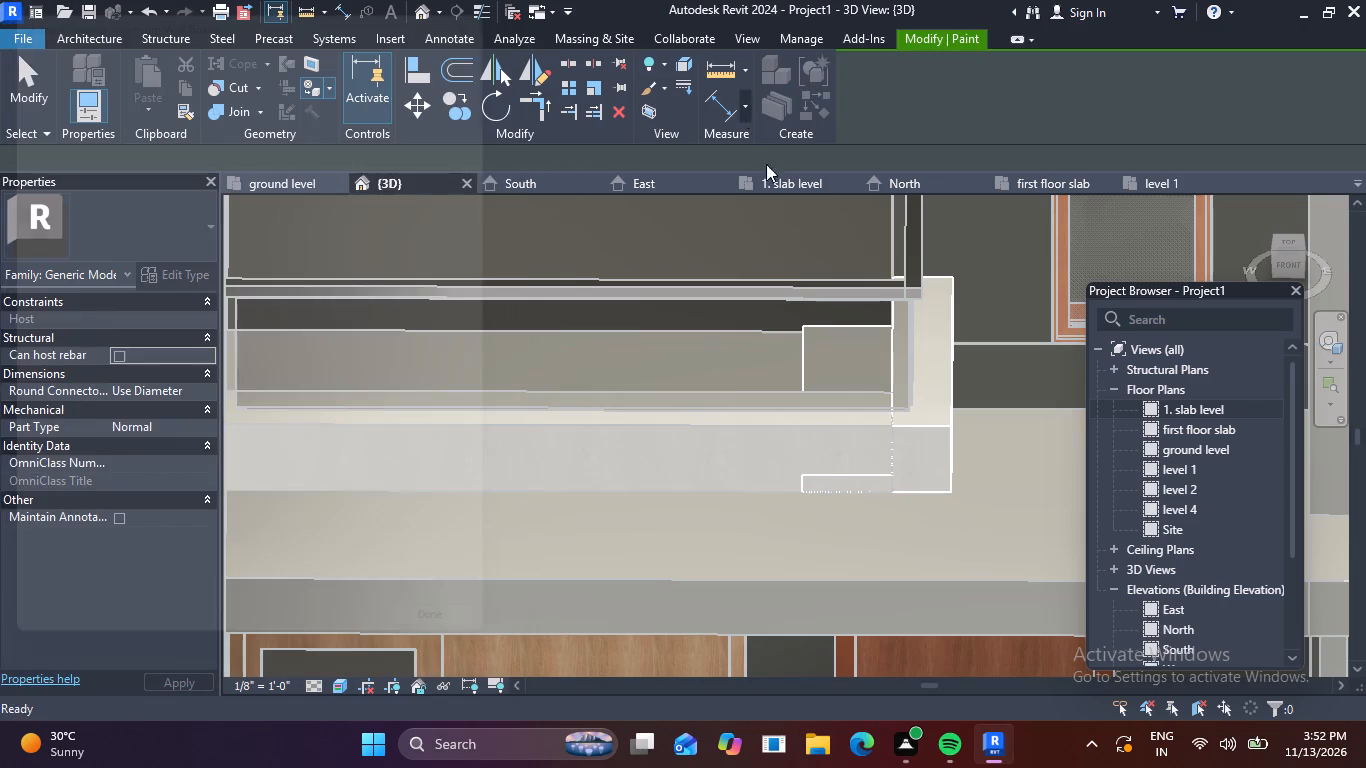
# Undo finishing the side base piece, paint its two underside faces with Gypsum Wall Board, and finish the in-place model.
pyautogui.scroll(-3, 820, 295)
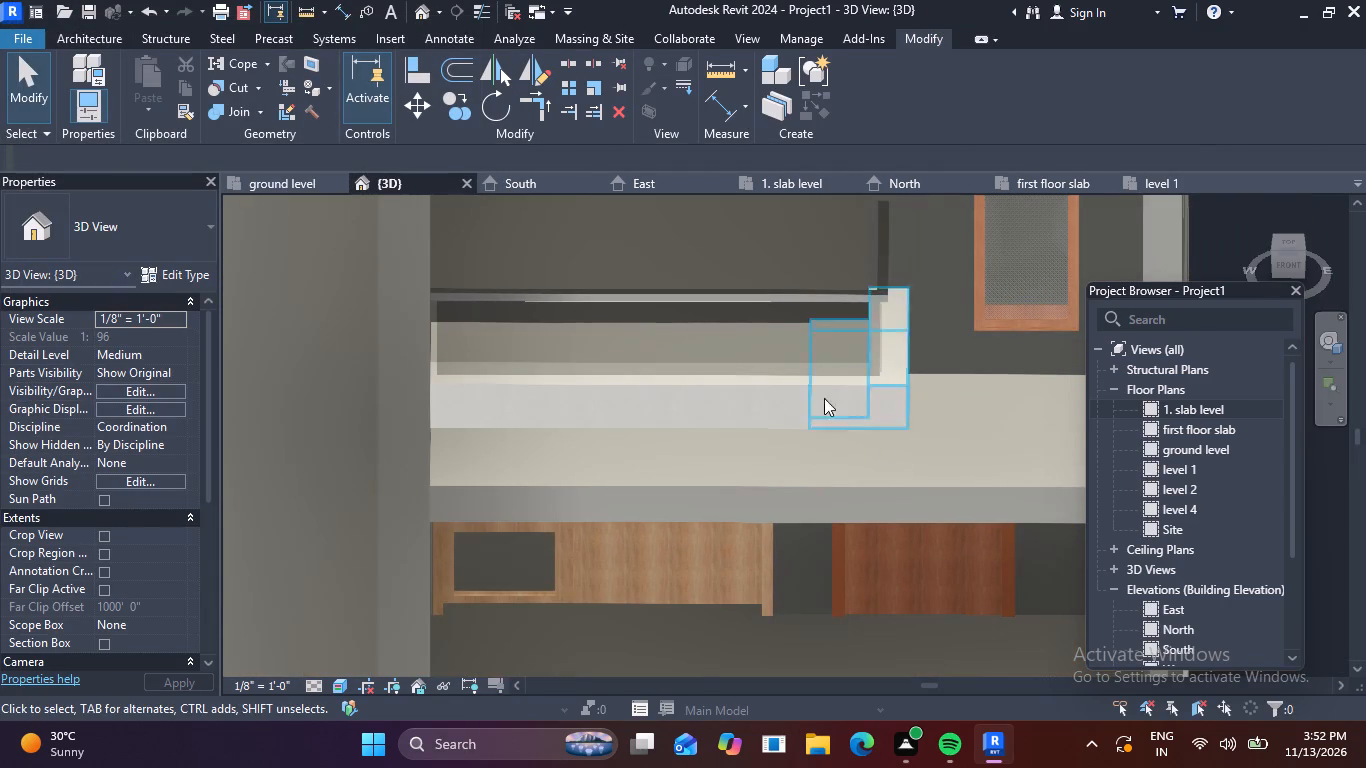
pyautogui.hotkey('ctrl', 'z')
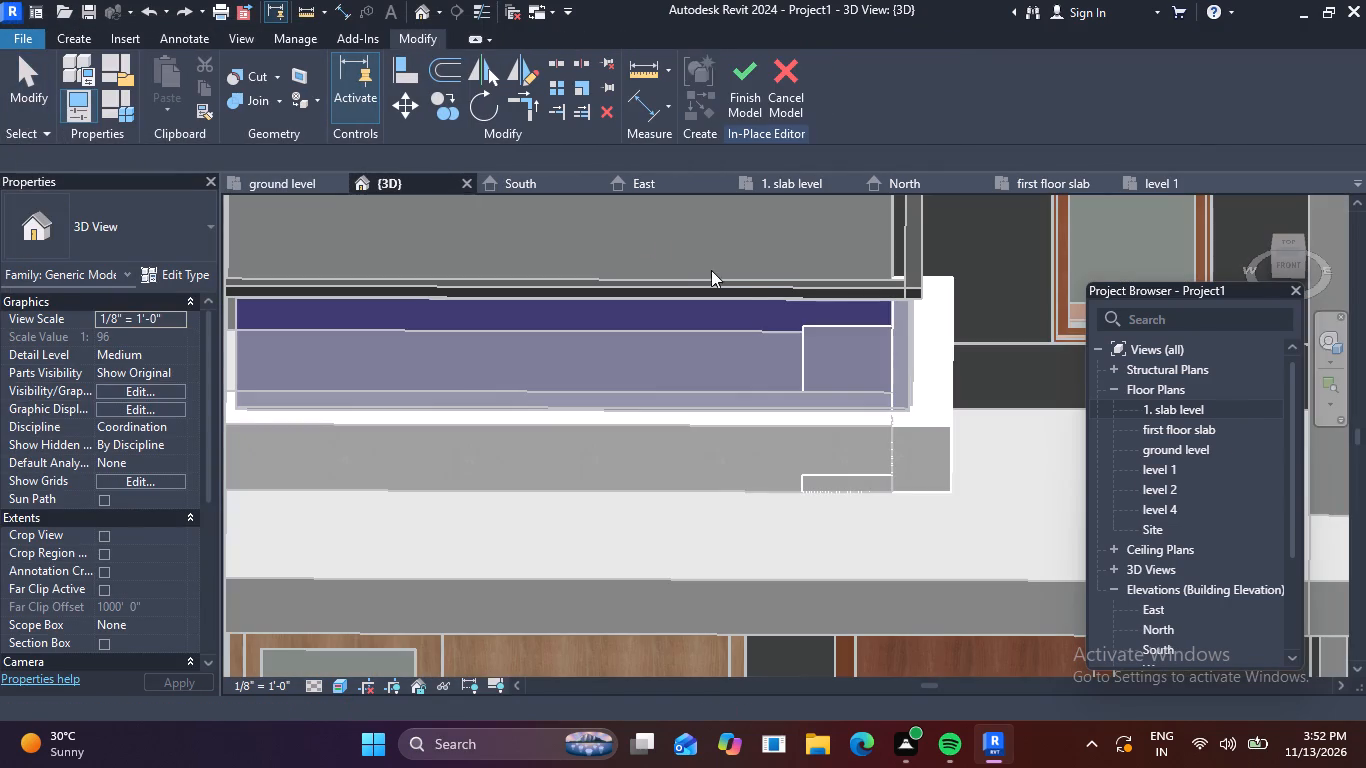
pyautogui.keyDown('shift'); pyautogui.moveTo(939, 410); pyautogui.dragTo(952, 159, button='middle'); pyautogui.keyUp('shift')
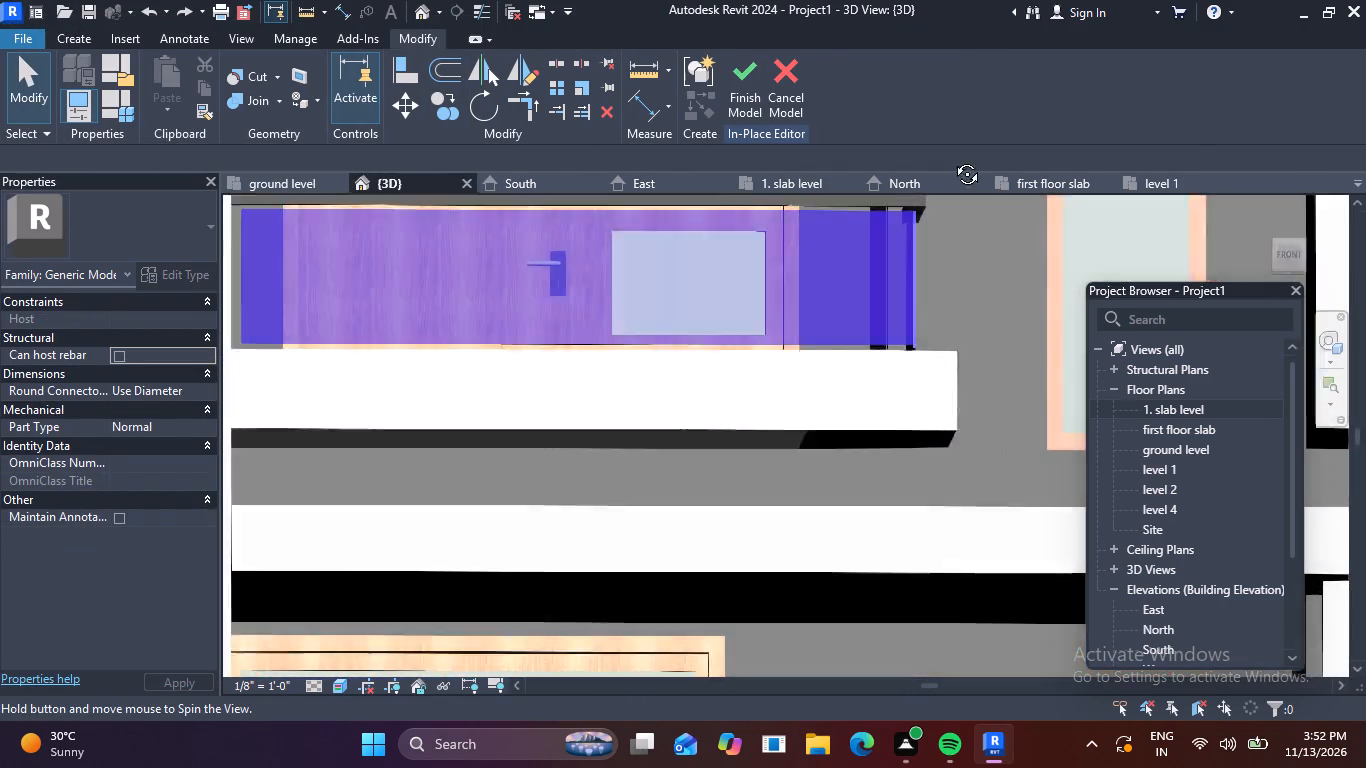
pyautogui.keyDown('shift'); pyautogui.moveTo(952, 159); pyautogui.dragTo(960, 148, button='middle'); pyautogui.keyUp('shift')
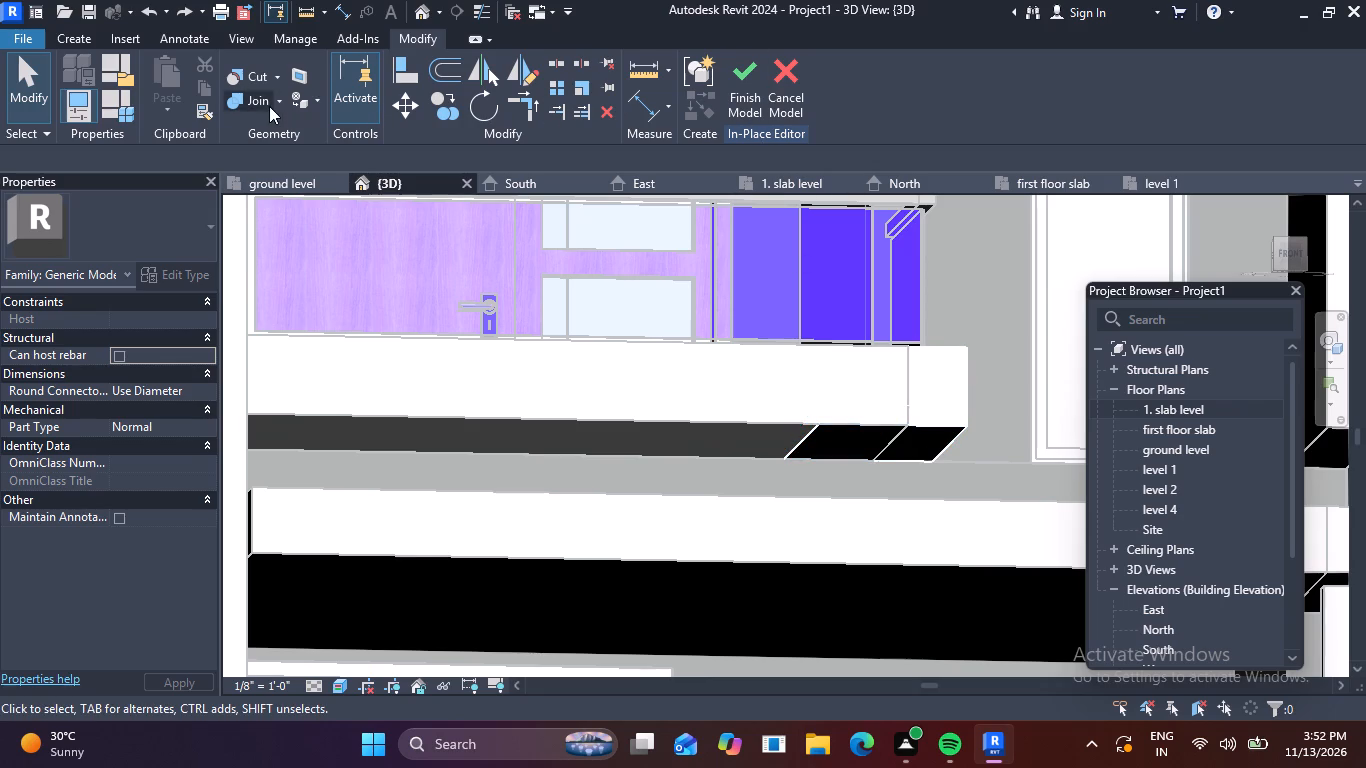
pyautogui.click(319, 96)
pyautogui.click(330, 130)
pyautogui.click(122, 336)
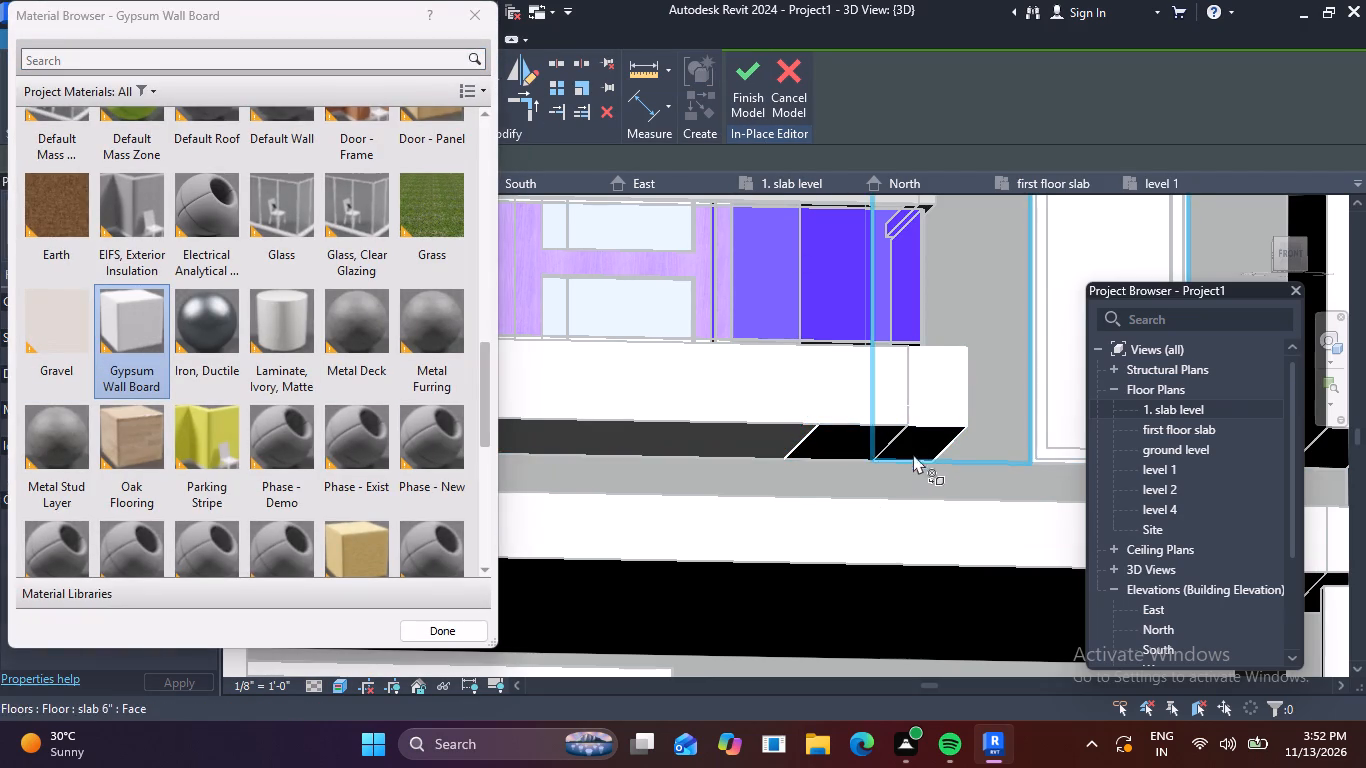
pyautogui.click(907, 440)
pyautogui.click(853, 445)
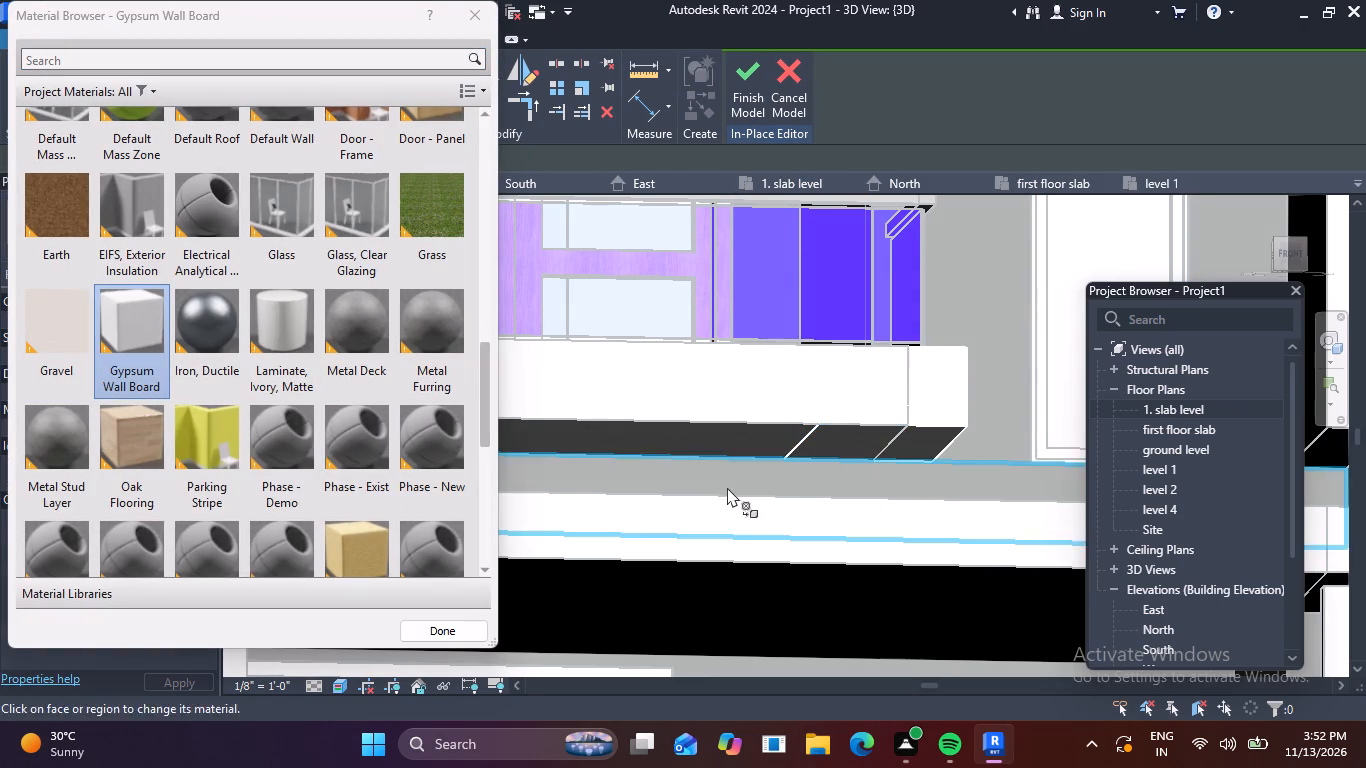
pyautogui.scroll(-2, 888, 432)
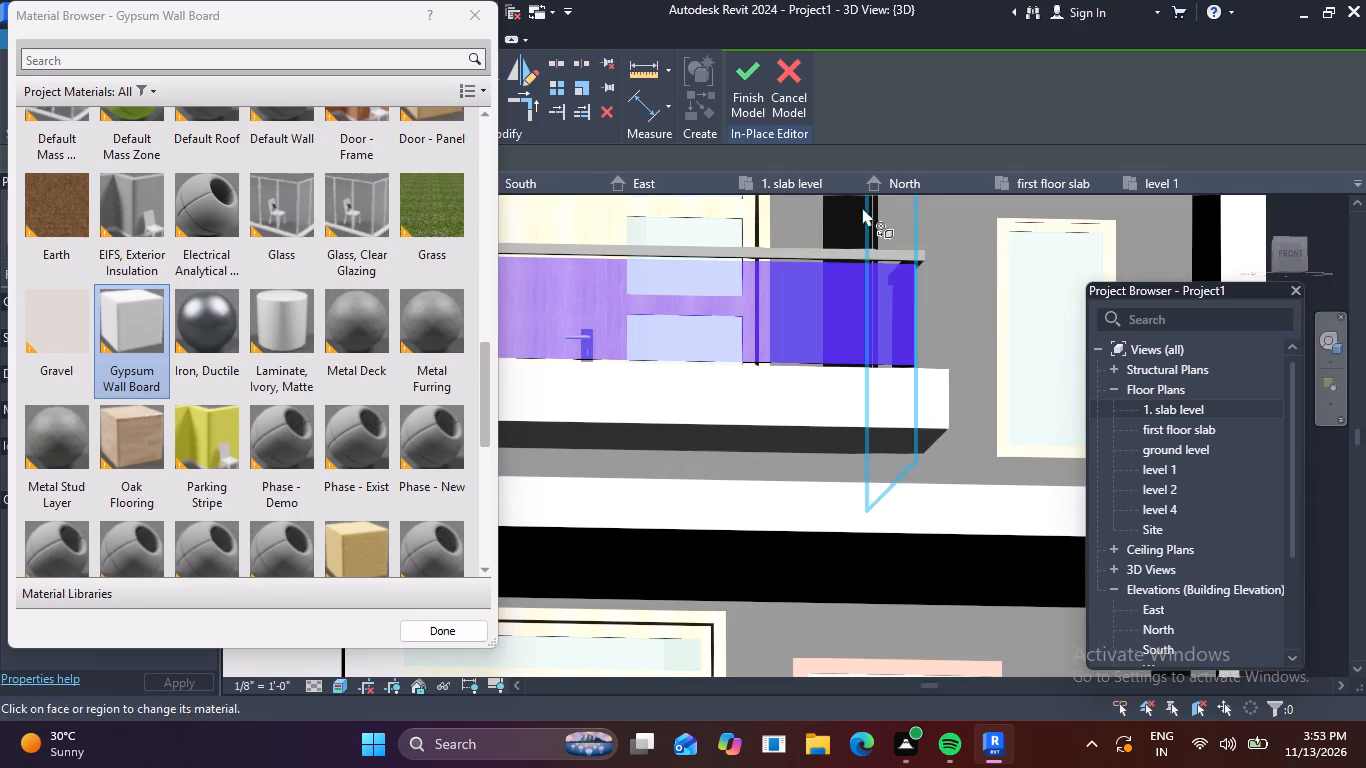
pyautogui.click(749, 83)
# Examine the painted balcony base and handrail on the facade from the front, above and the side.
pyautogui.scroll(-5, 769, 374)
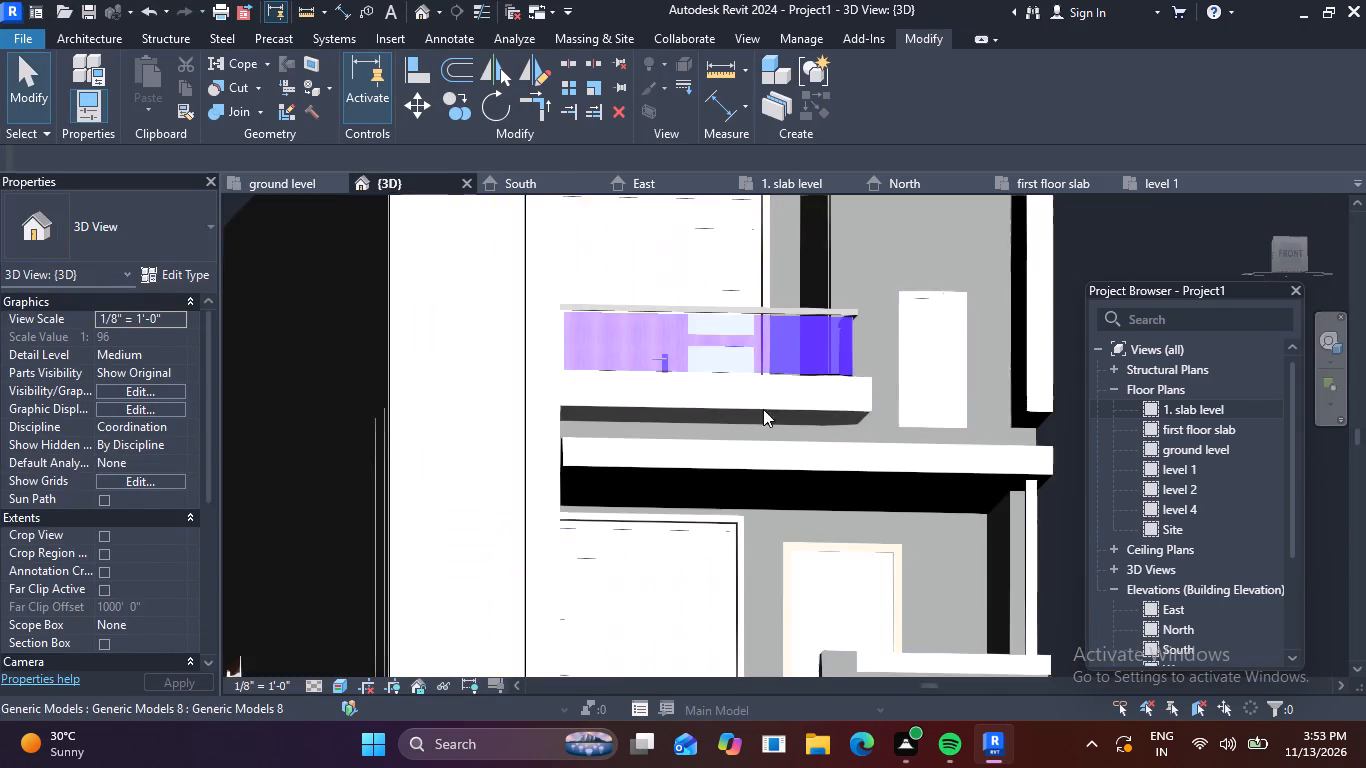
pyautogui.scroll(-1, 910, 287)
pyautogui.keyDown('shift'); pyautogui.moveTo(910, 294); pyautogui.dragTo(875, 433, button='middle'); pyautogui.keyUp('shift')
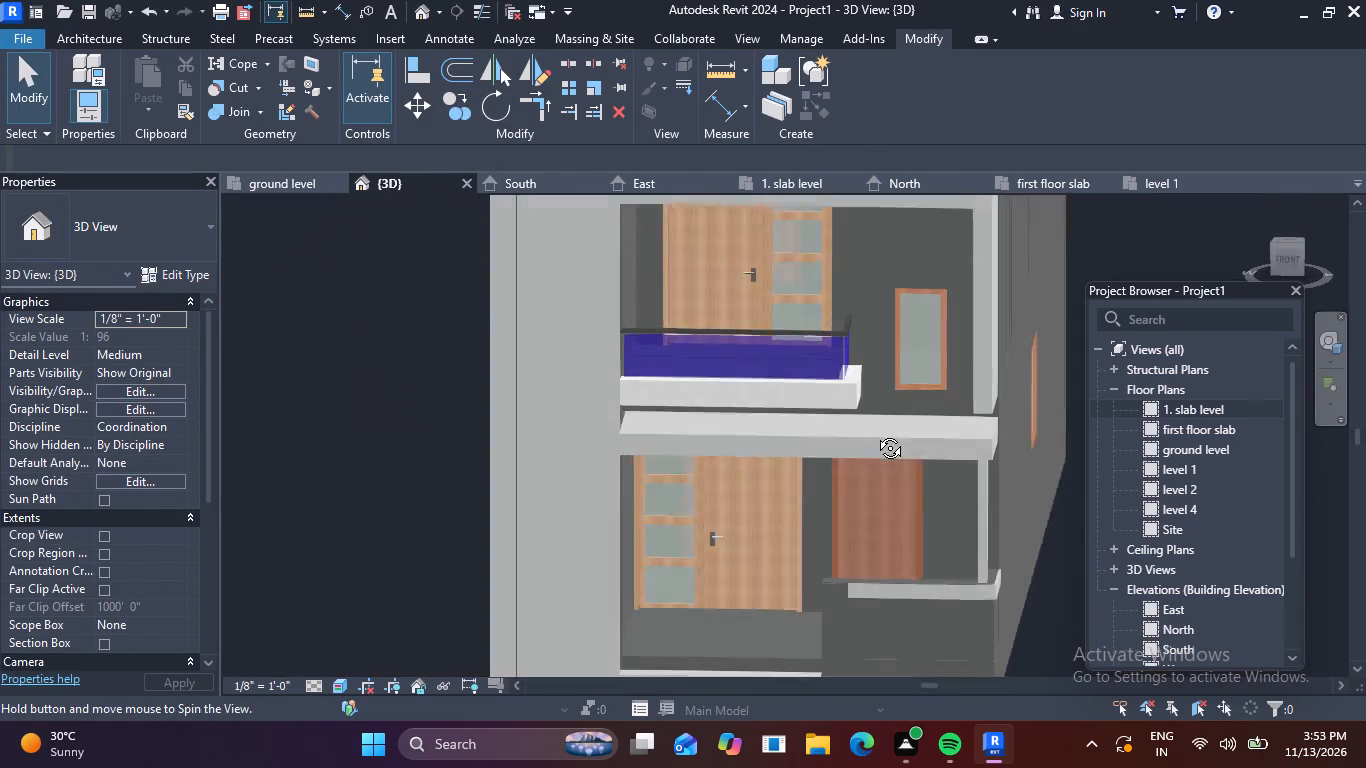
pyautogui.keyDown('shift'); pyautogui.moveTo(875, 433); pyautogui.dragTo(867, 444, button='middle'); pyautogui.keyUp('shift')
pyautogui.scroll(-3, 850, 400)
pyautogui.scroll(6, 871, 385)
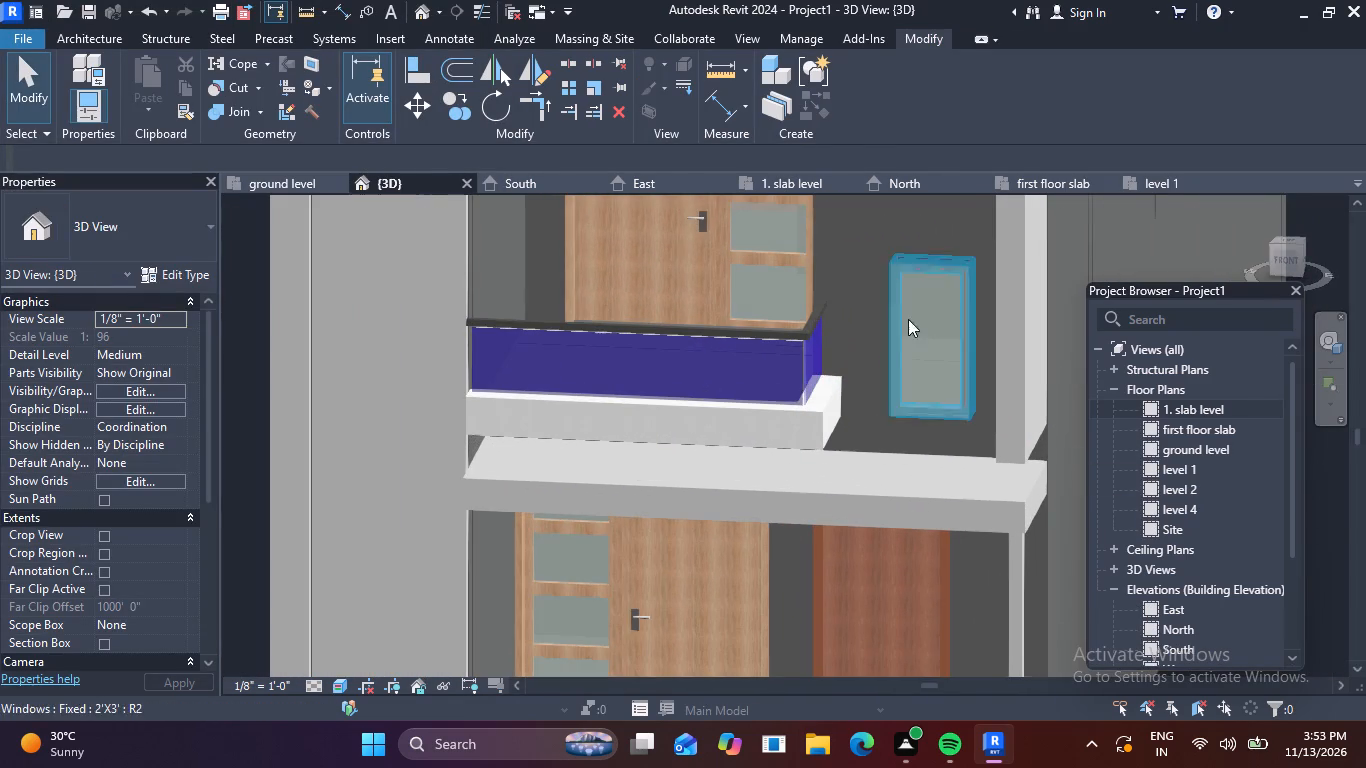
pyautogui.scroll(-2, 954, 323)
pyautogui.keyDown('shift'); pyautogui.moveTo(898, 426); pyautogui.dragTo(825, 433, button='middle'); pyautogui.keyUp('shift')
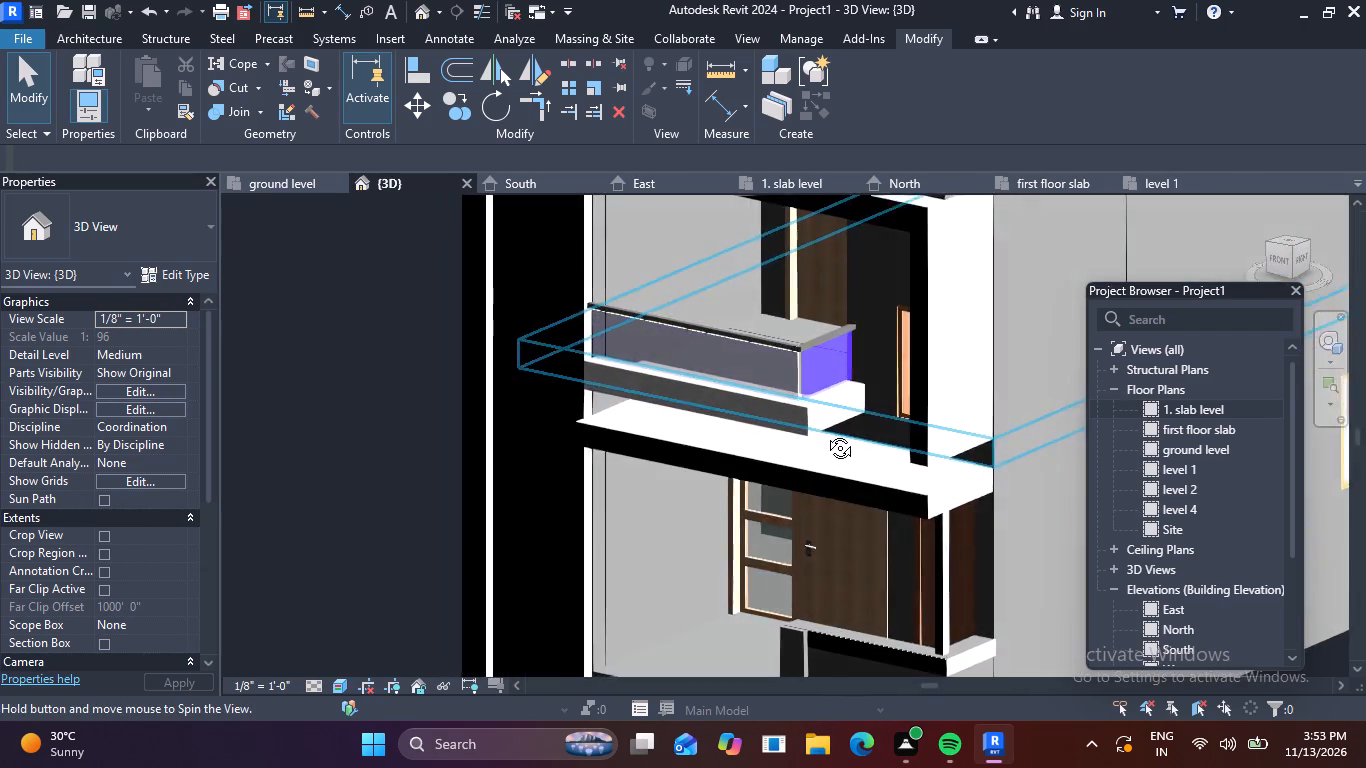
pyautogui.keyDown('shift'); pyautogui.moveTo(825, 433); pyautogui.dragTo(887, 363, button='middle'); pyautogui.keyUp('shift')
pyautogui.press('Escape')
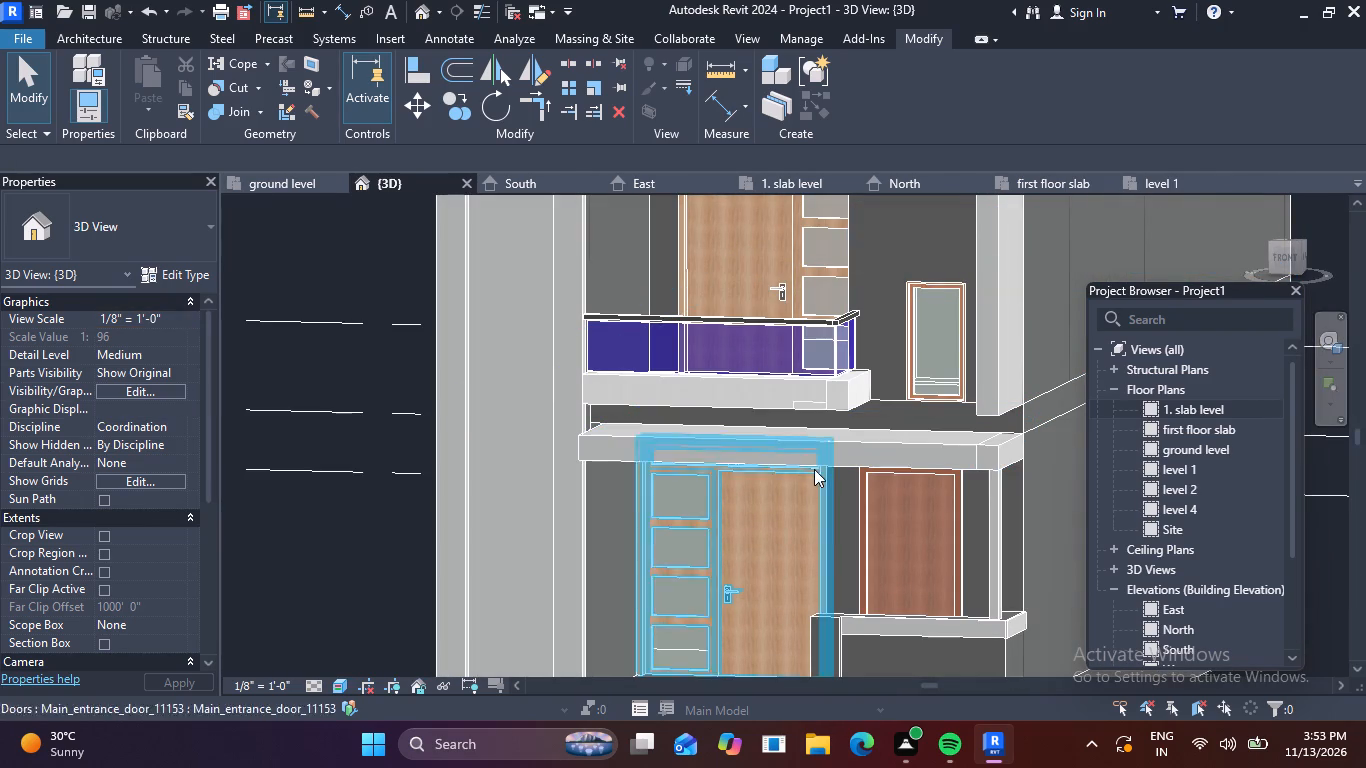
# Open the projecting band above the upper balcony in place and paint its front face with Gypsum Wall Board.
pyautogui.press('Escape')
pyautogui.press('Escape')
pyautogui.scroll(-3, 779, 347)
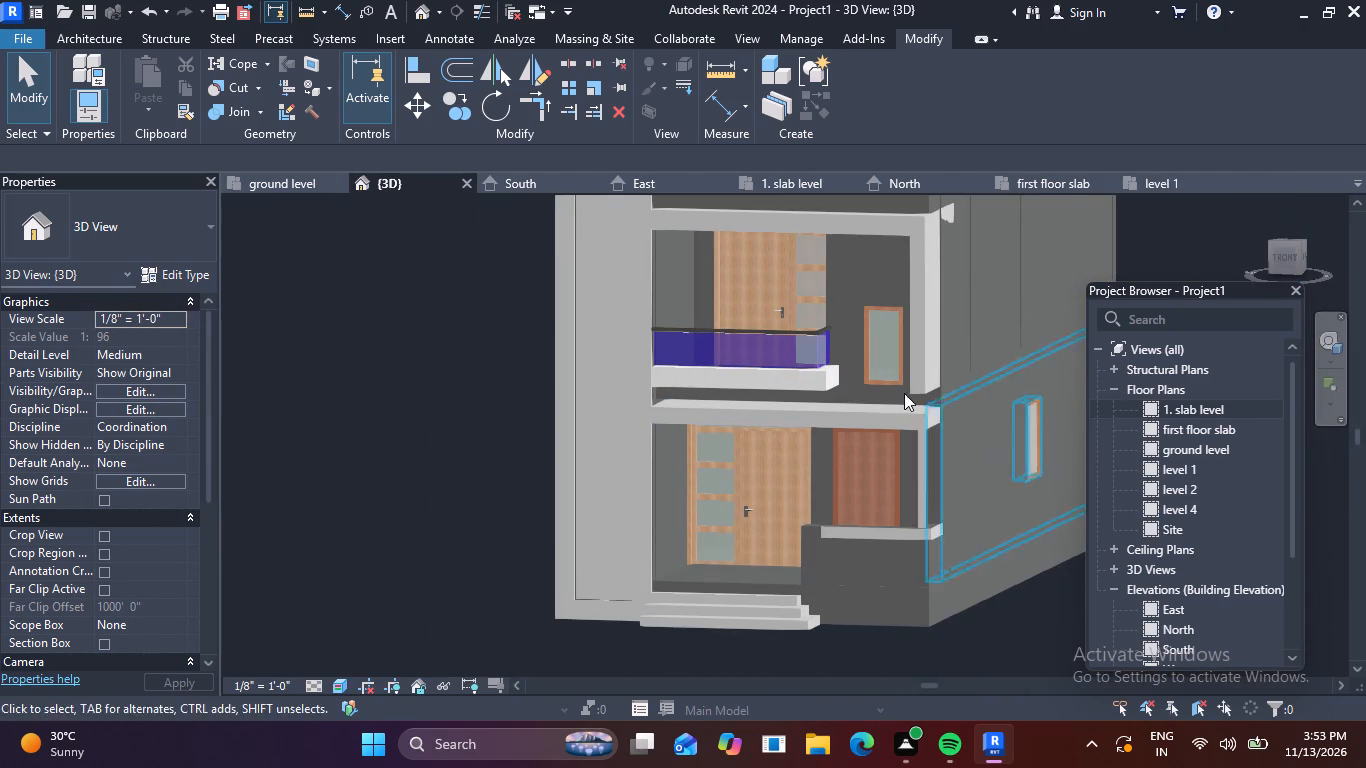
pyautogui.keyDown('shift'); pyautogui.moveTo(840, 429); pyautogui.dragTo(897, 429, button='middle'); pyautogui.keyUp('shift')
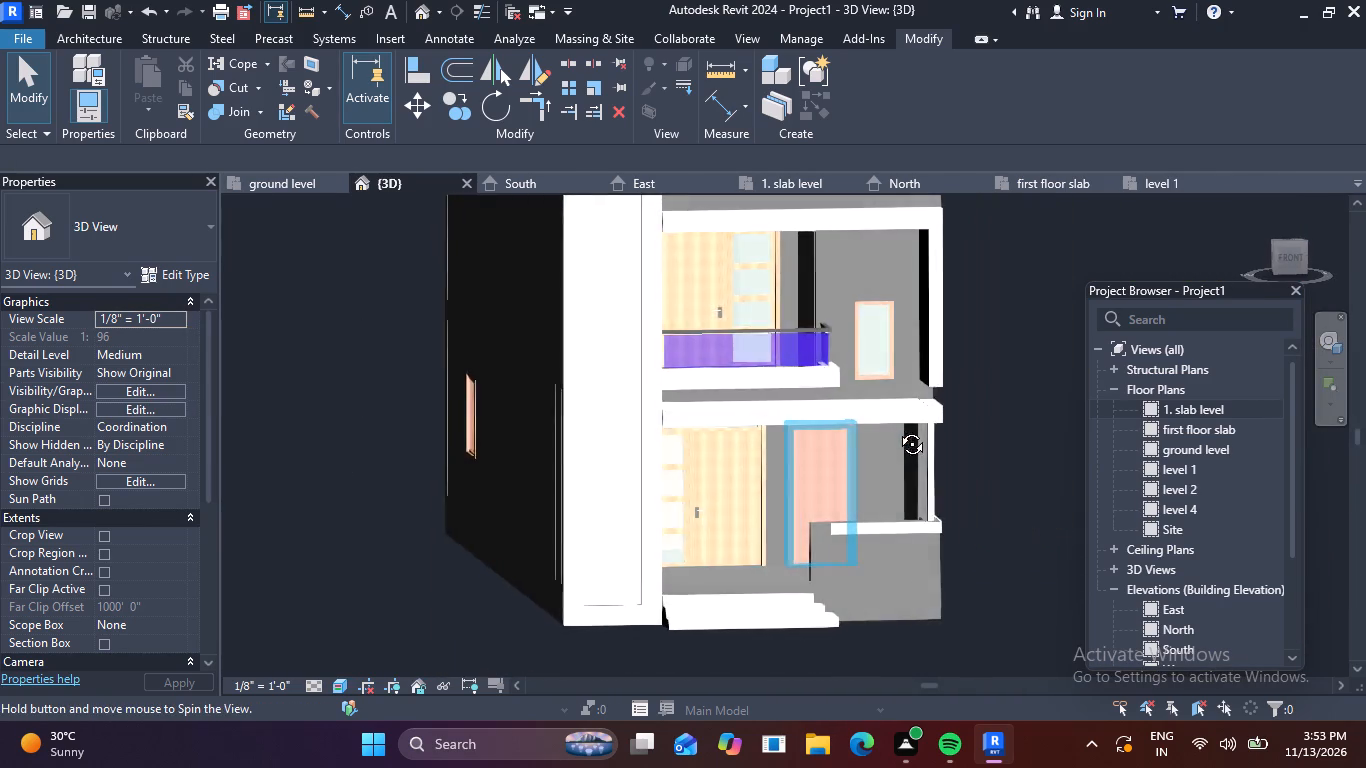
pyautogui.keyDown('shift'); pyautogui.moveTo(897, 429); pyautogui.dragTo(811, 441, button='middle'); pyautogui.keyUp('shift')
pyautogui.moveTo(807, 387); pyautogui.dragTo(797, 496, button='middle')
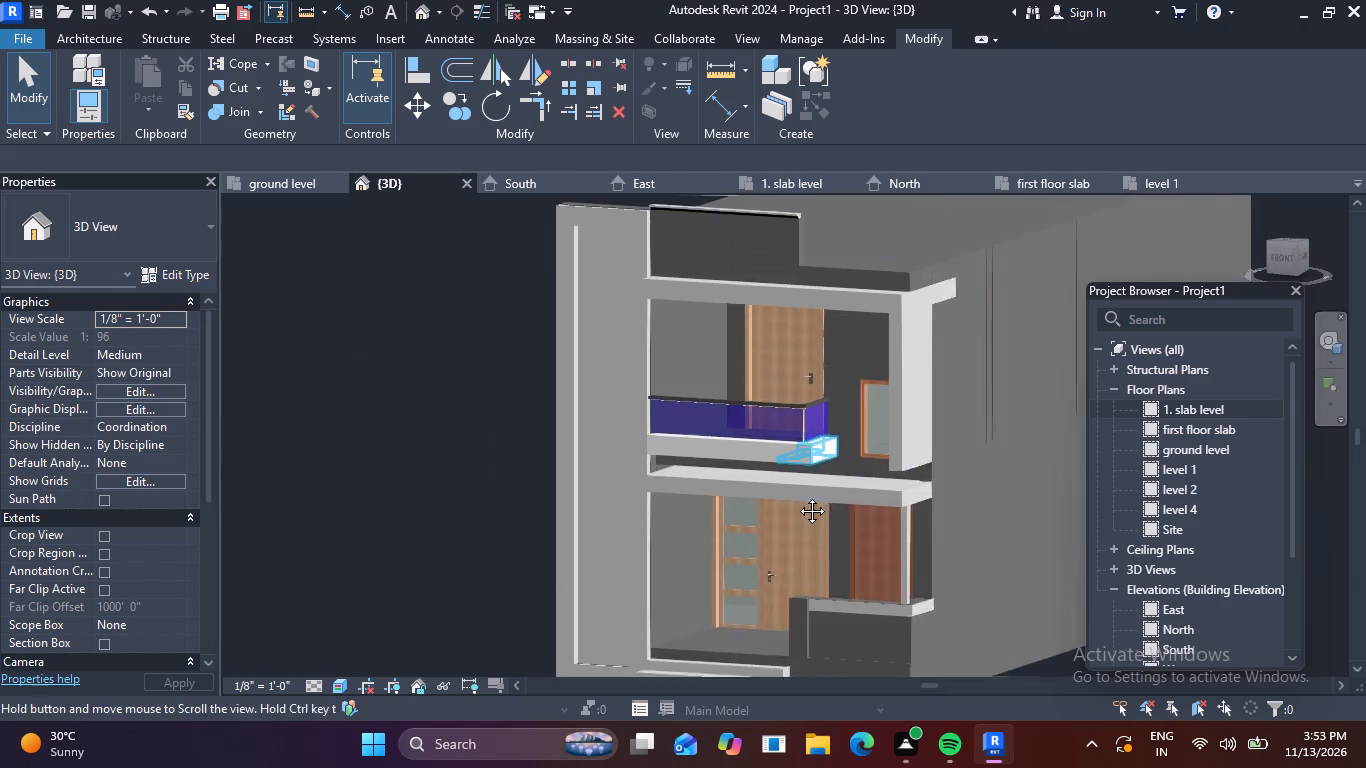
pyautogui.moveTo(797, 496); pyautogui.dragTo(786, 546, button='middle')
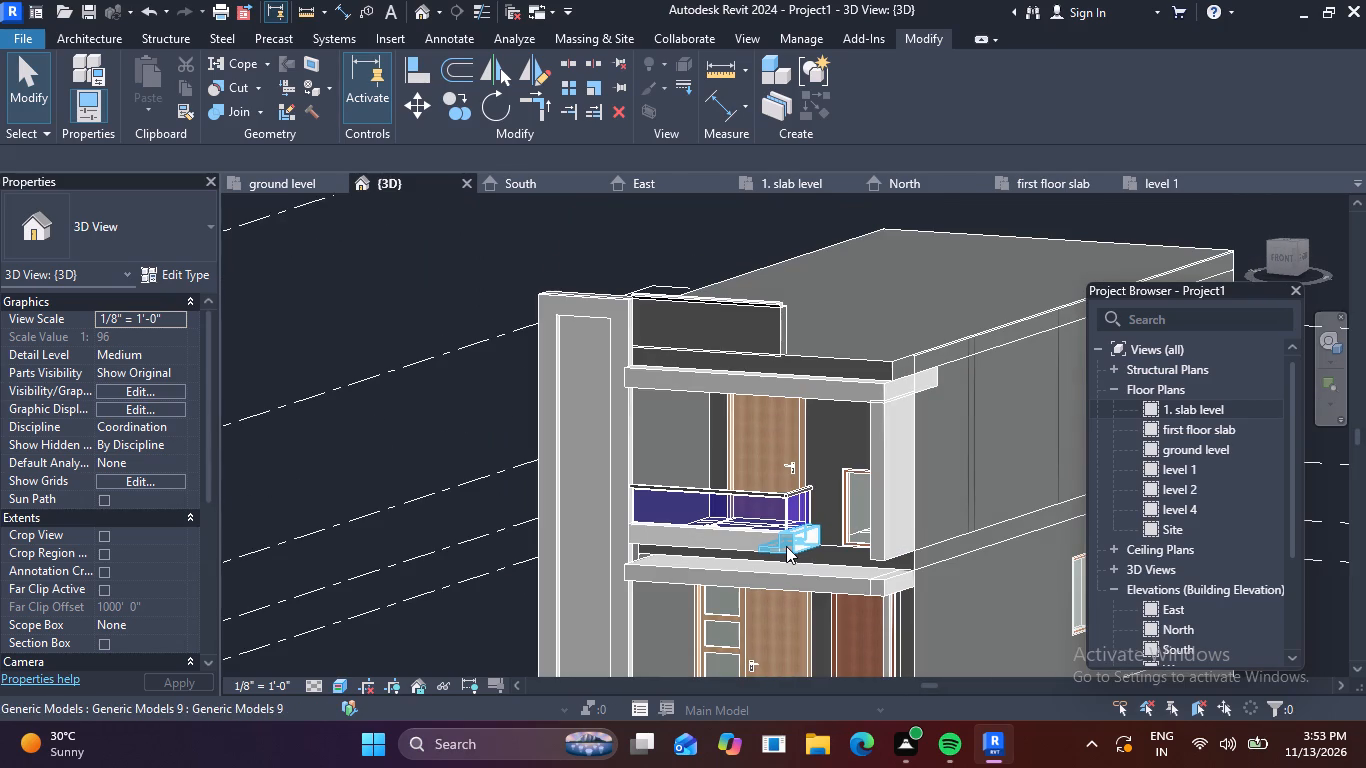
pyautogui.scroll(2, 832, 406)
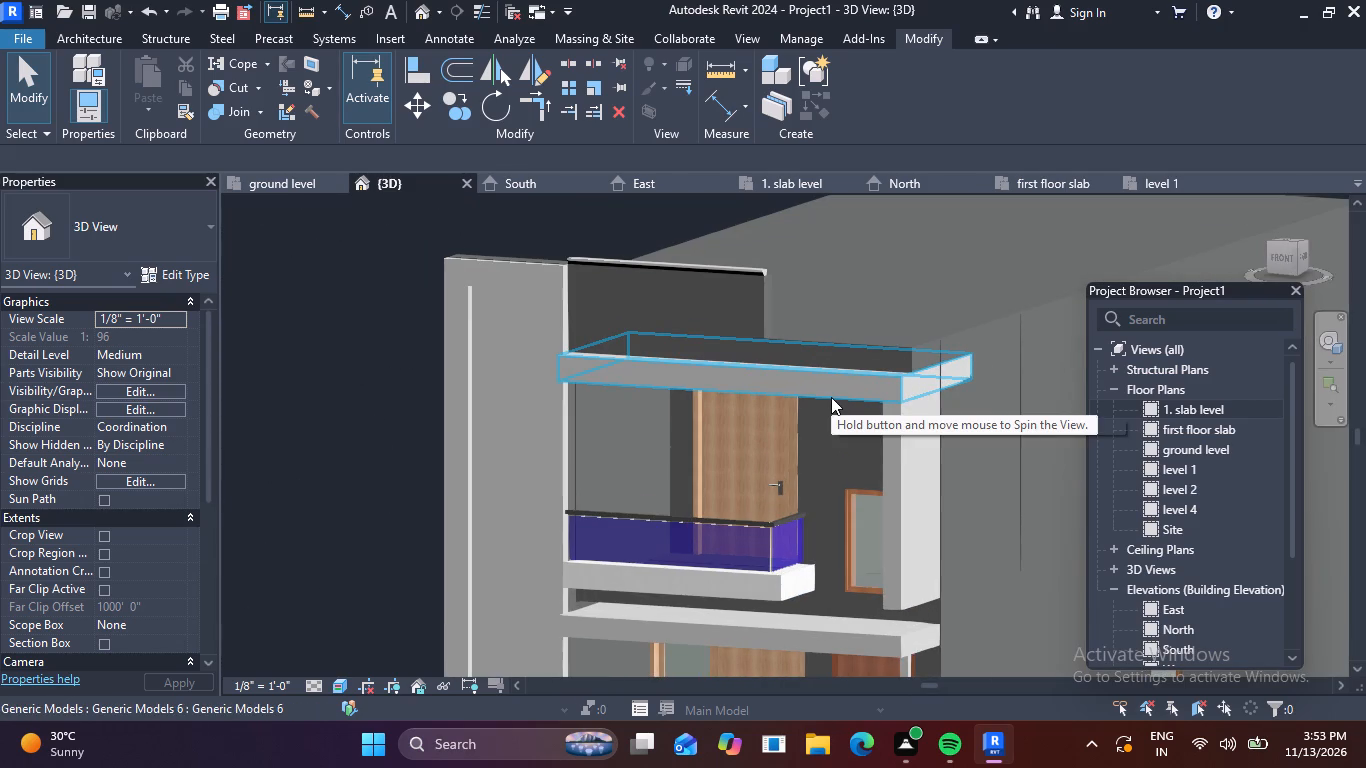
pyautogui.click(831, 397)
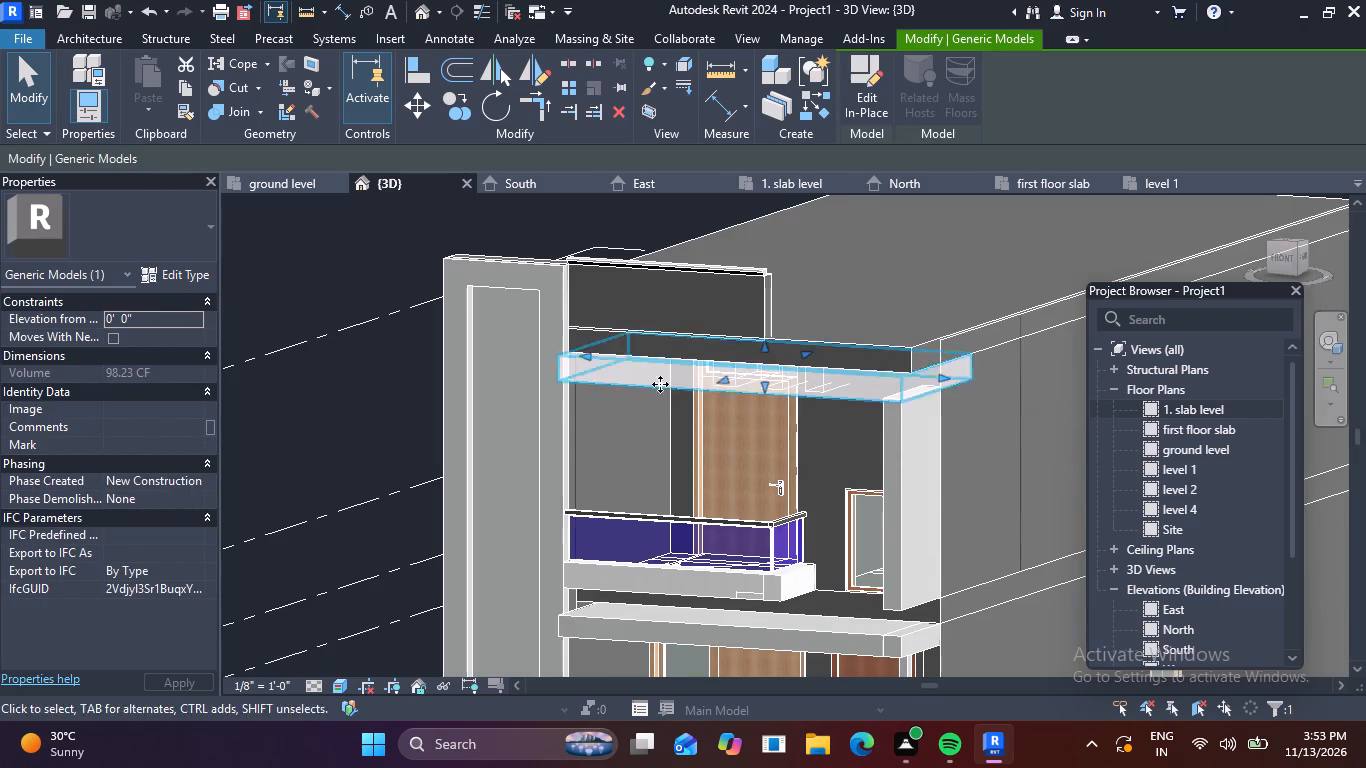
pyautogui.click(855, 92)
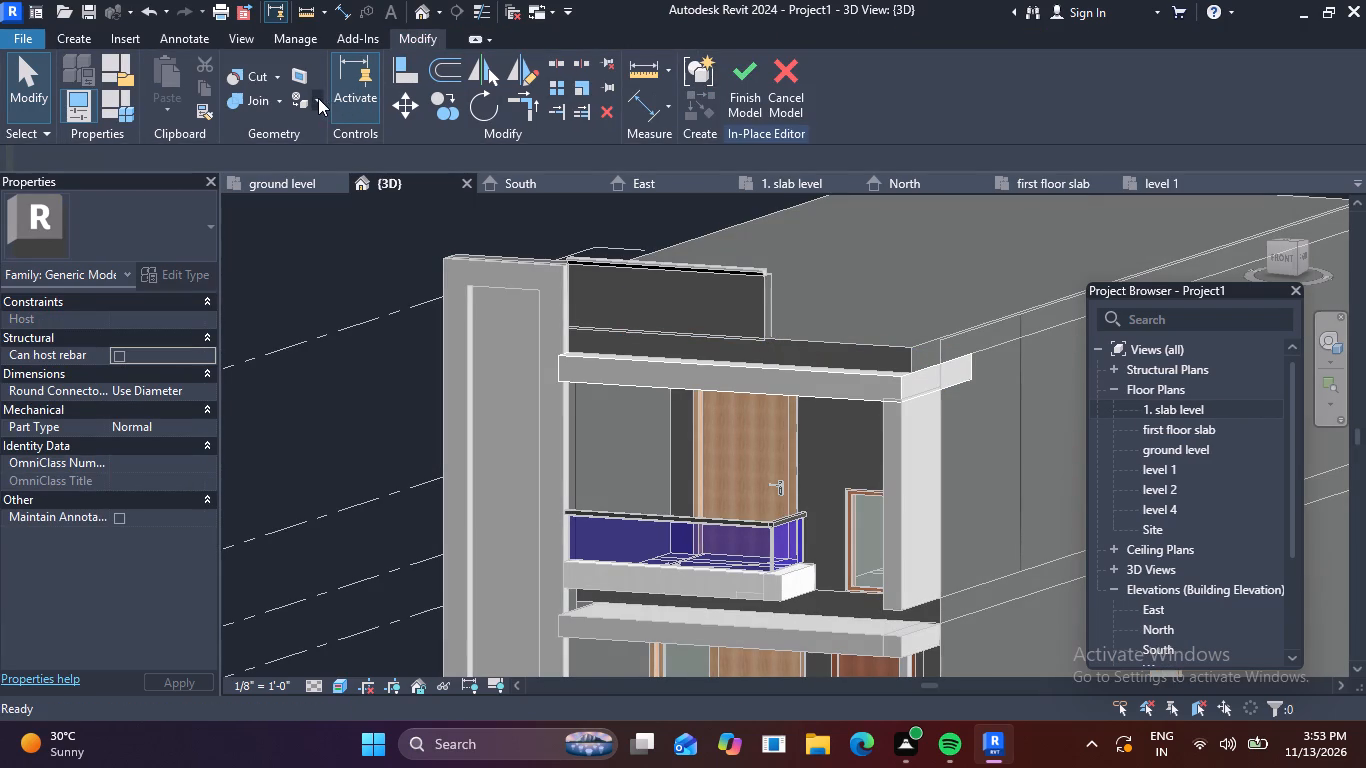
pyautogui.click(318, 98)
pyautogui.click(355, 123)
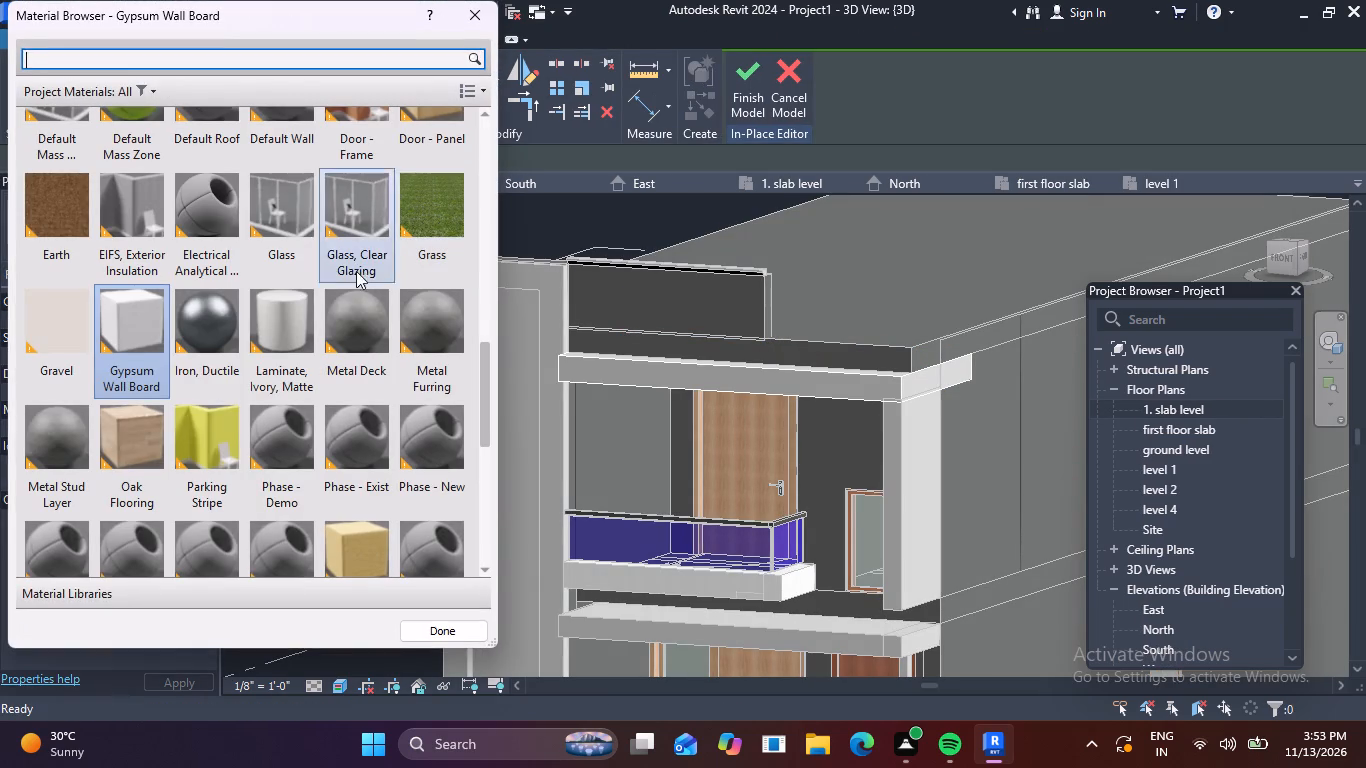
pyautogui.click(142, 321)
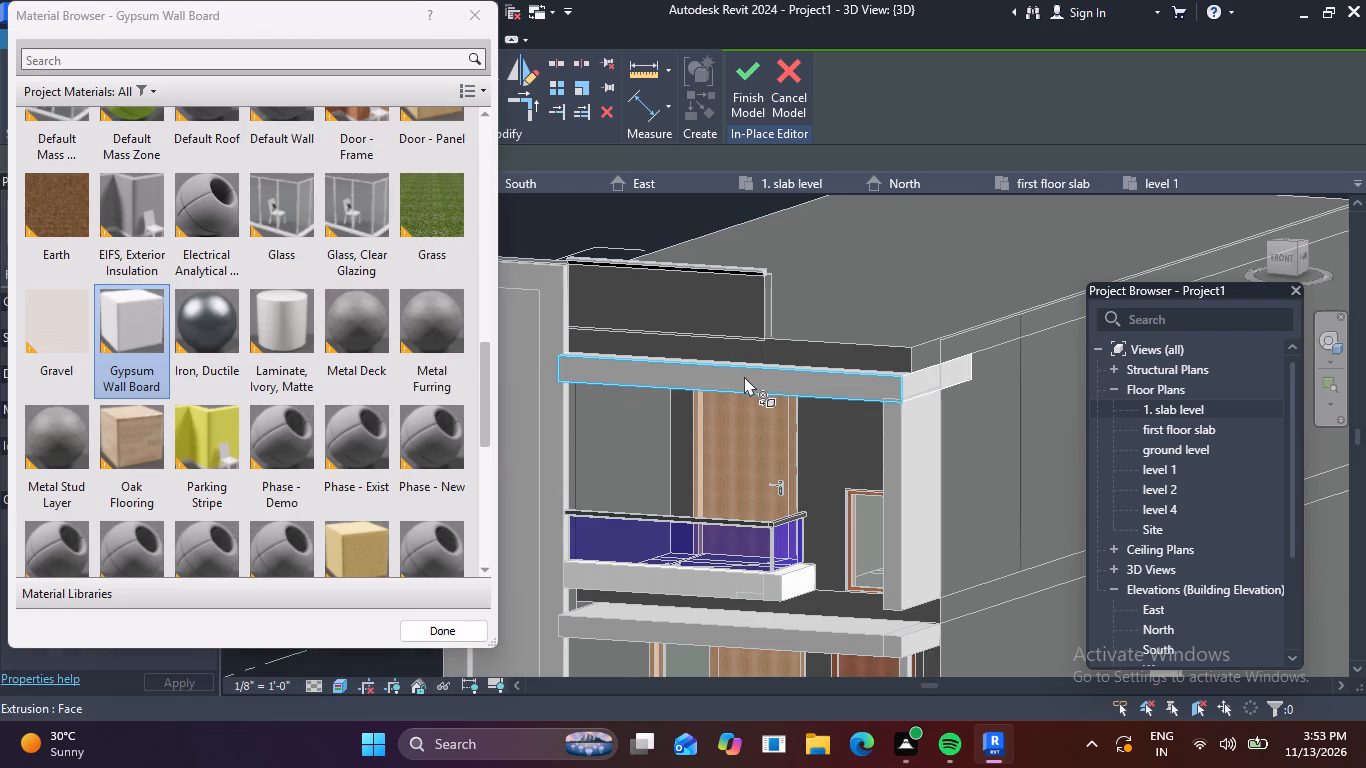
pyautogui.click(759, 374)
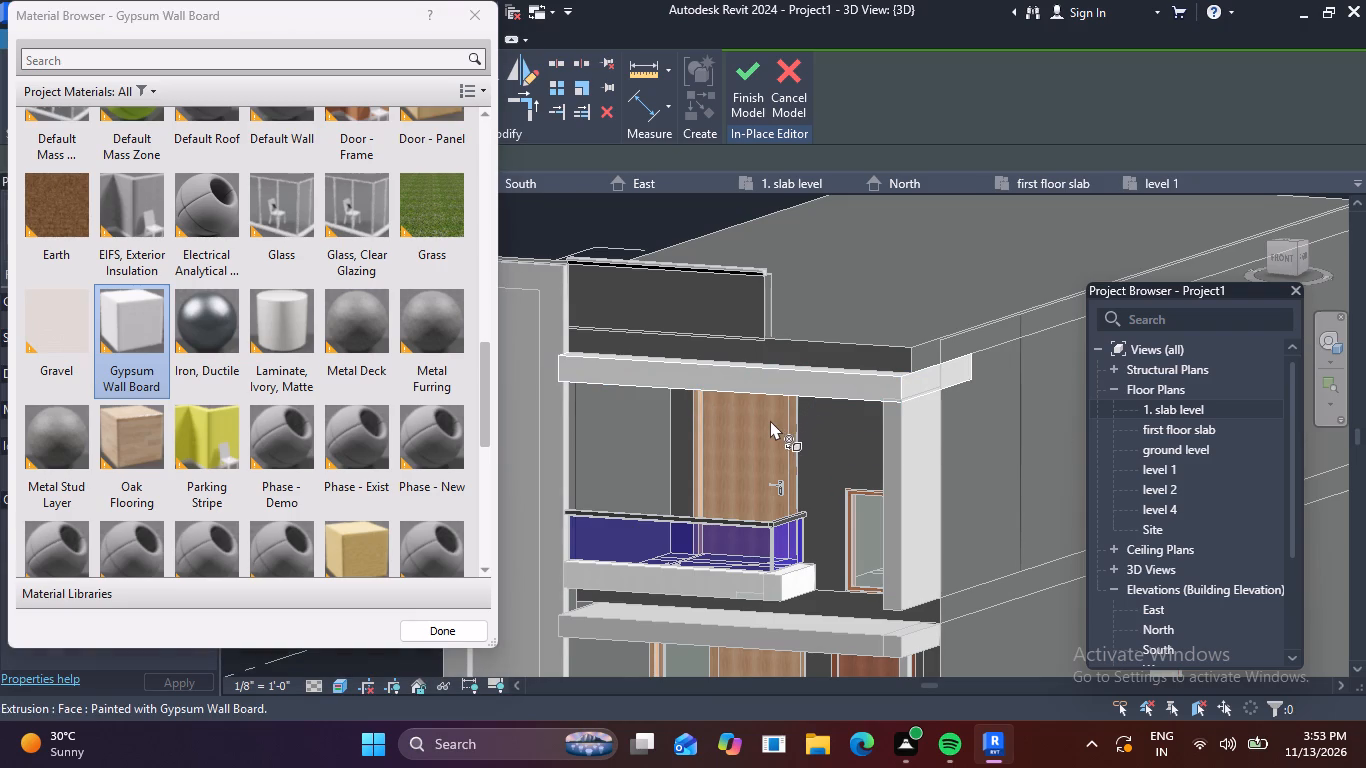
# Paint the upper band's underside, top and outer end faces with Gypsum Wall Board, and finish the in-place model.
pyautogui.keyDown('shift'); pyautogui.moveTo(769, 420); pyautogui.dragTo(782, 291, button='middle'); pyautogui.keyUp('shift')
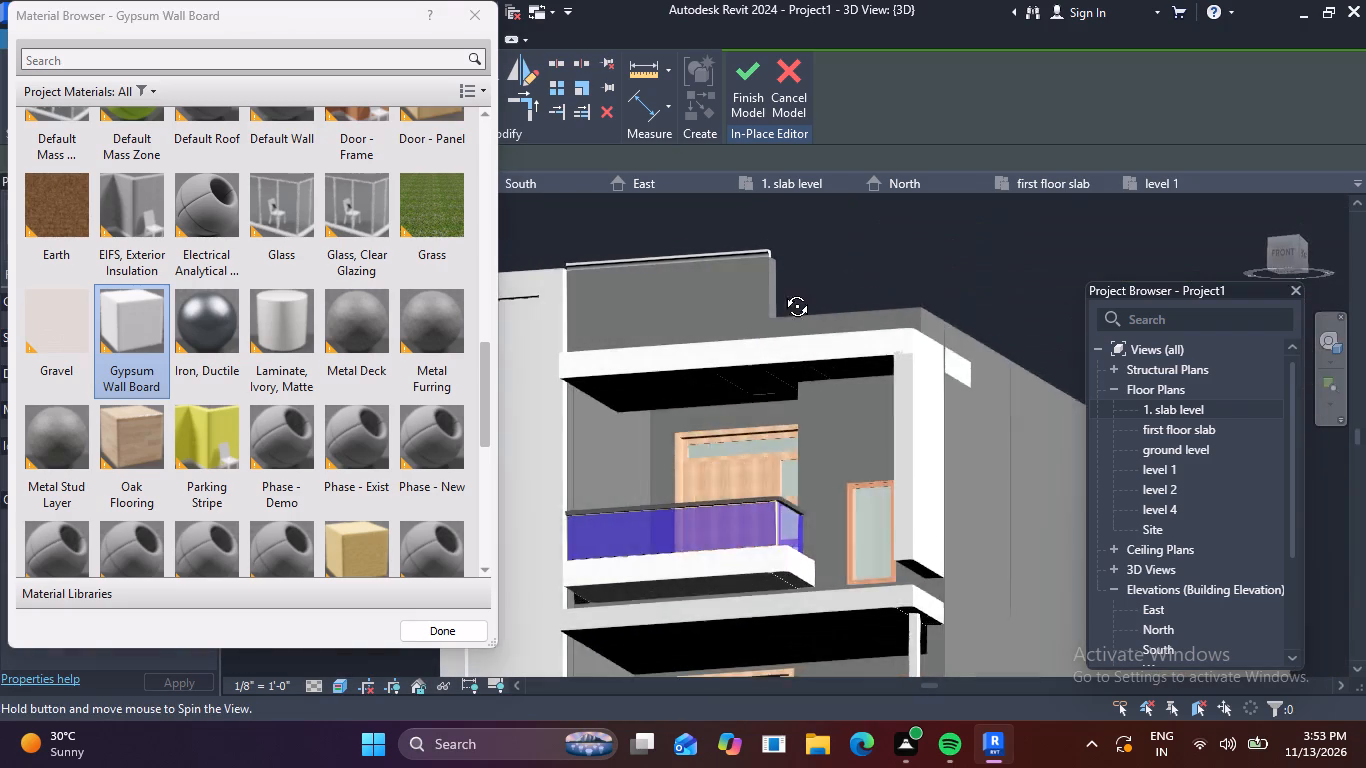
pyautogui.keyDown('shift'); pyautogui.moveTo(782, 291); pyautogui.dragTo(796, 240, button='middle'); pyautogui.keyUp('shift')
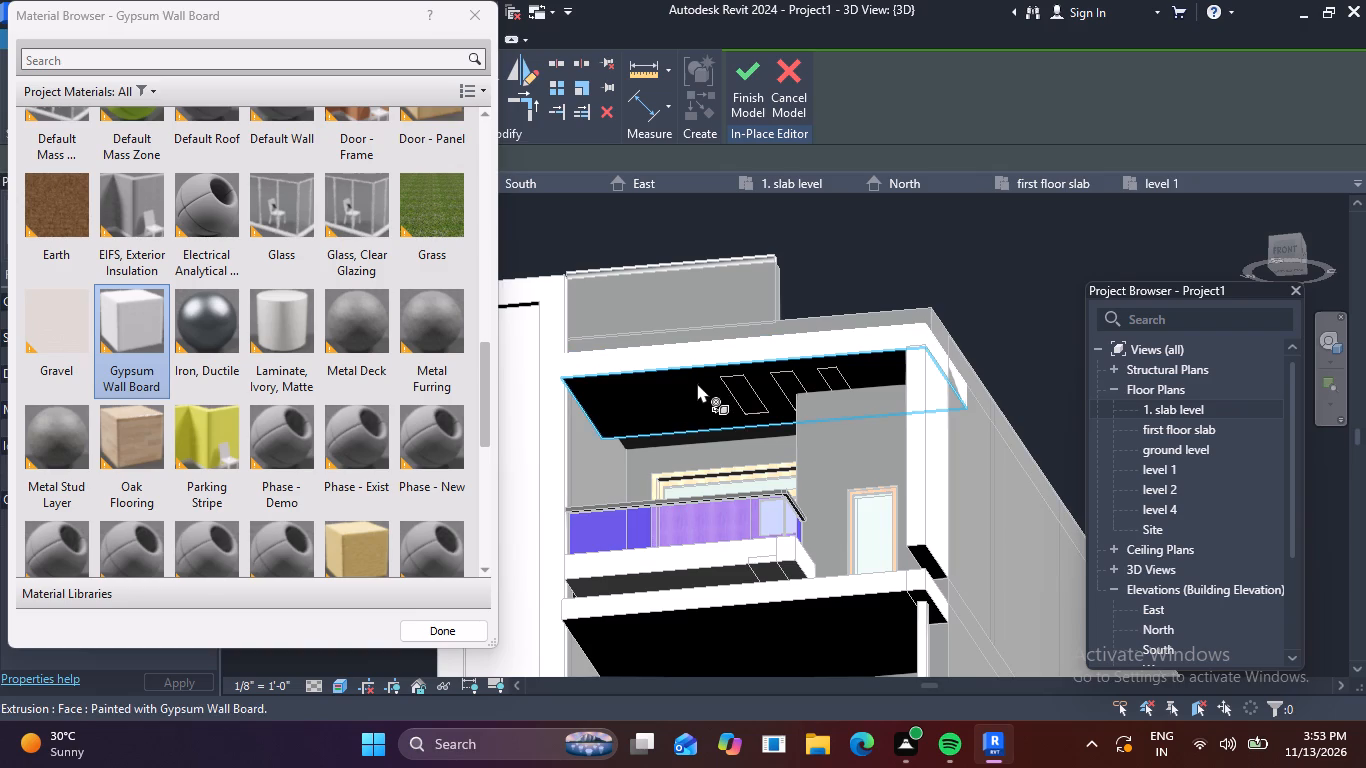
pyautogui.click(697, 384)
pyautogui.moveTo(737, 333); pyautogui.dragTo(734, 337, button='middle')
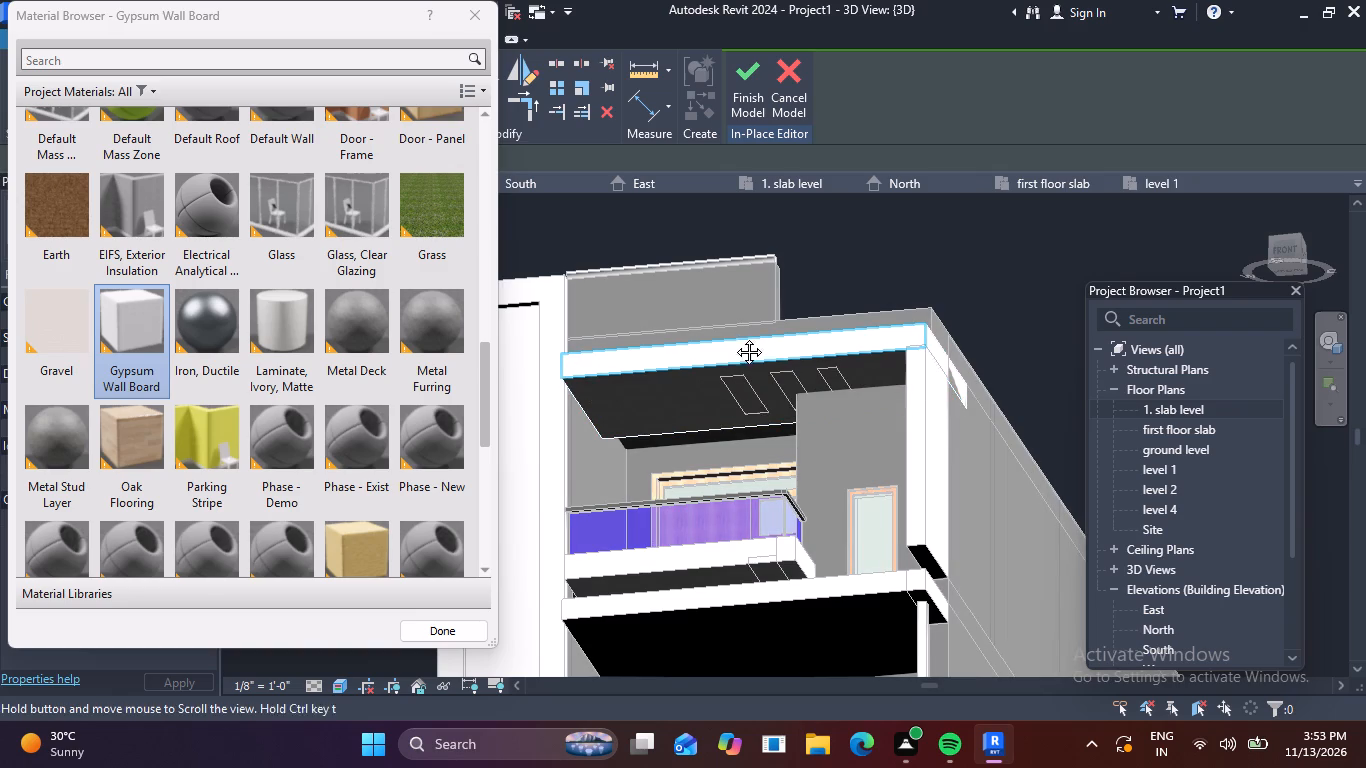
pyautogui.moveTo(734, 337); pyautogui.dragTo(691, 563, button='middle')
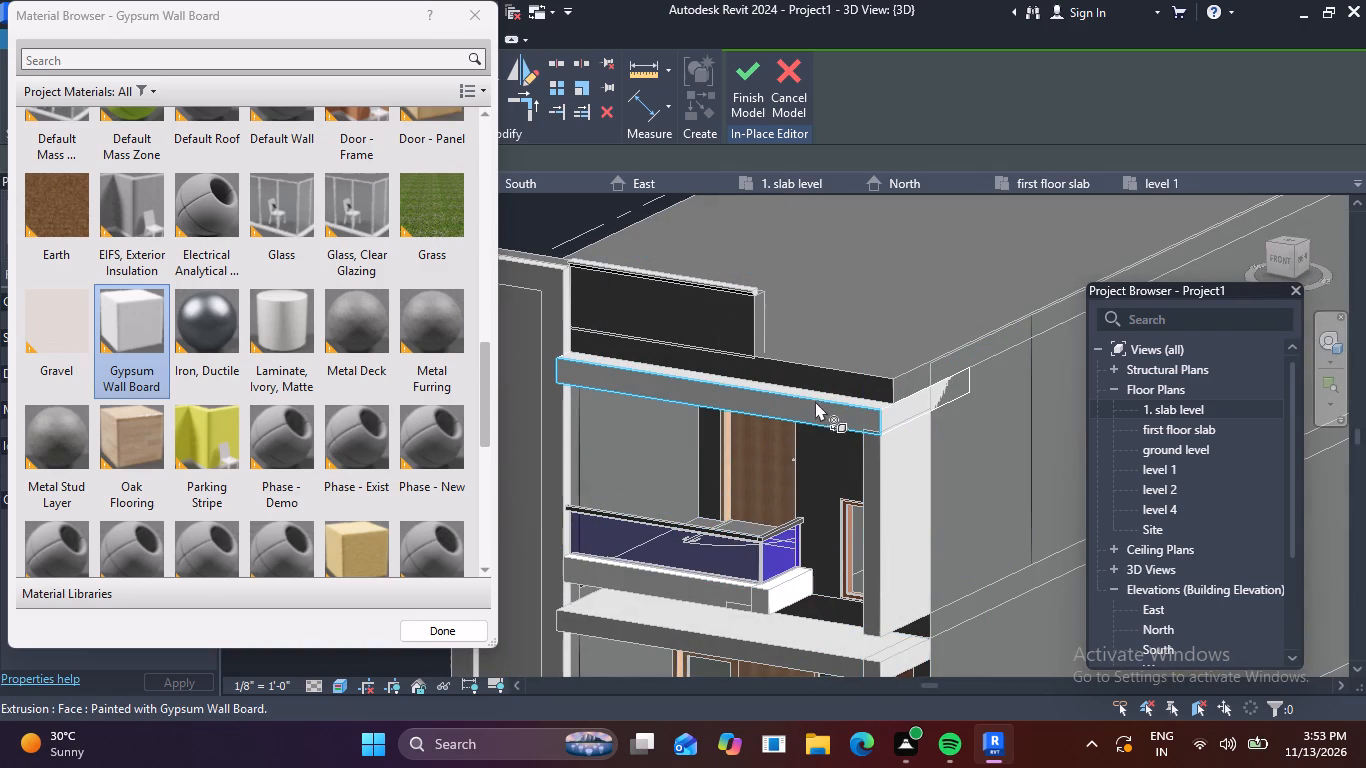
pyautogui.keyDown('shift'); pyautogui.moveTo(829, 392); pyautogui.dragTo(785, 465, button='middle'); pyautogui.keyUp('shift')
pyautogui.scroll(4, 789, 462)
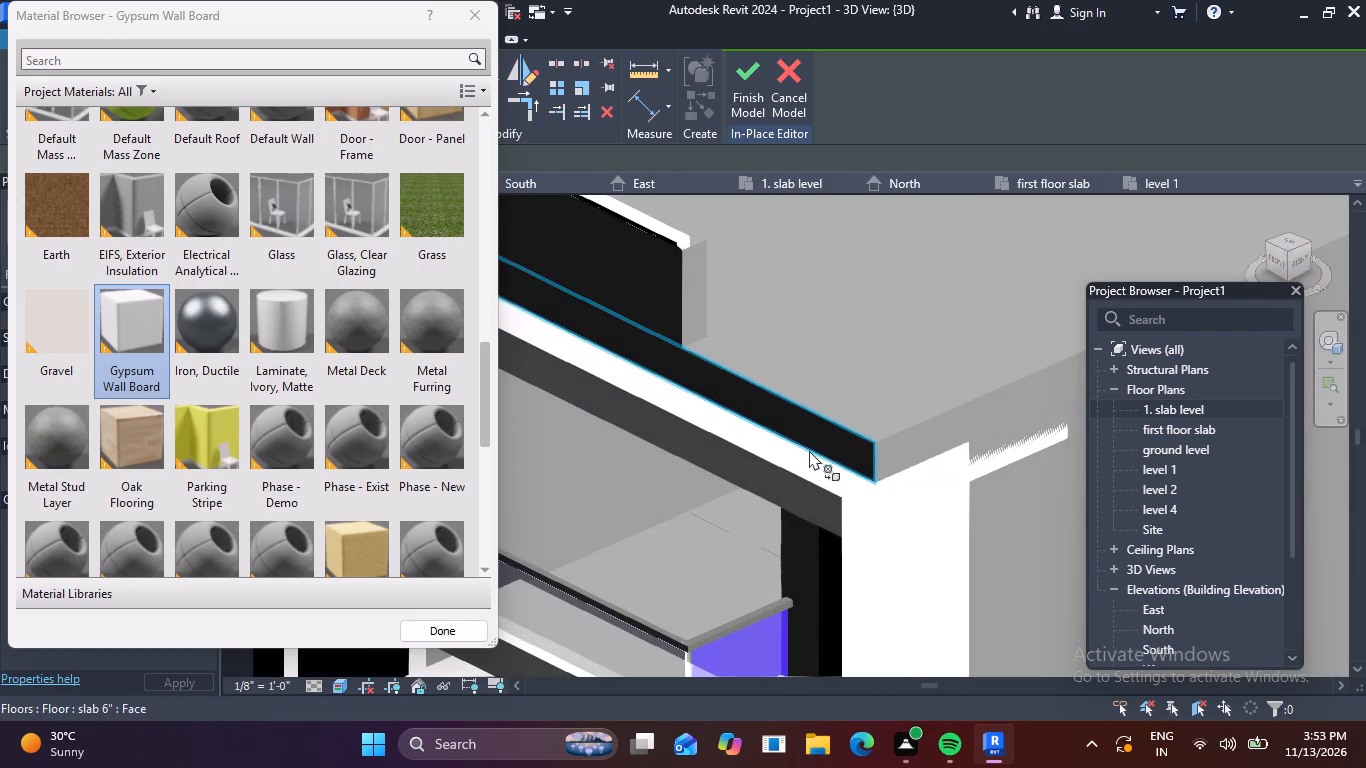
pyautogui.click(813, 469)
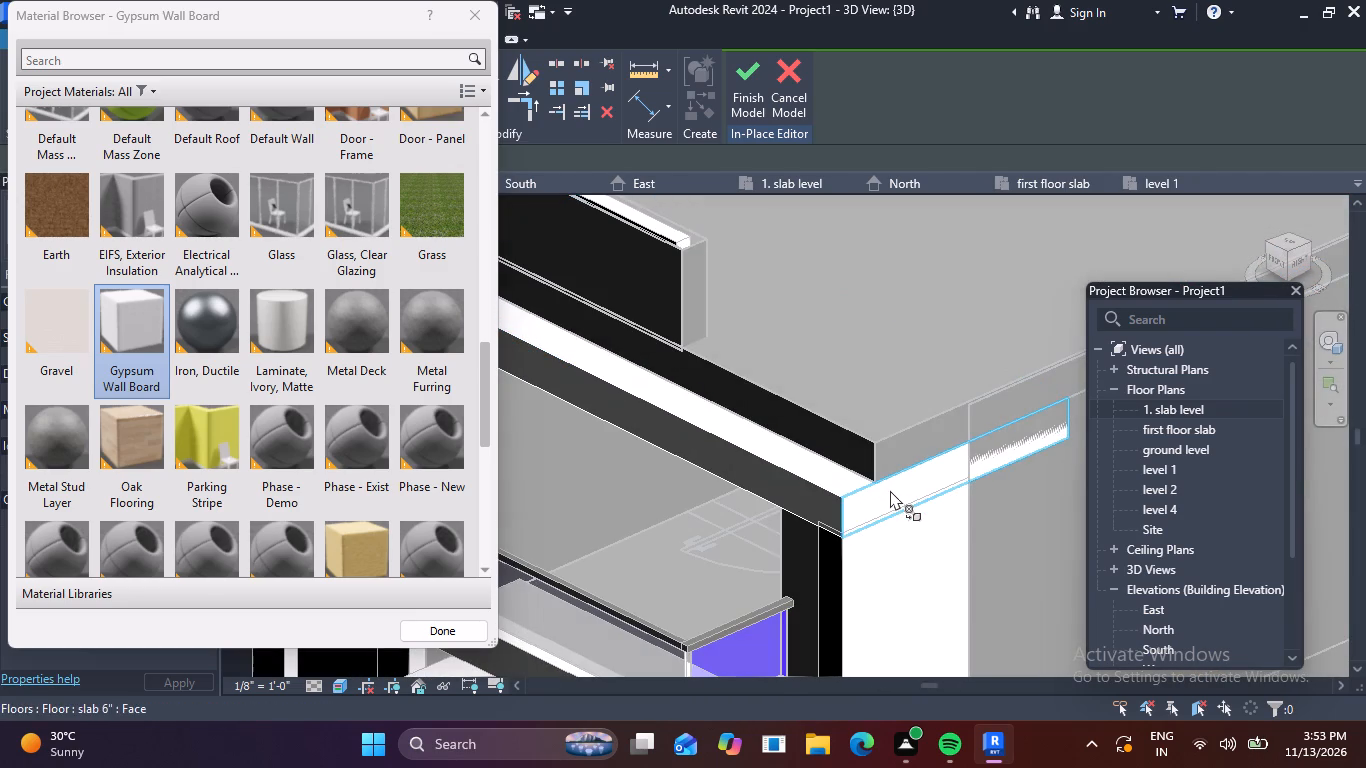
pyautogui.click(890, 496)
pyautogui.scroll(-4, 655, 469)
pyautogui.keyDown('shift'); pyautogui.moveTo(655, 491); pyautogui.dragTo(670, 488, button='middle'); pyautogui.keyUp('shift')
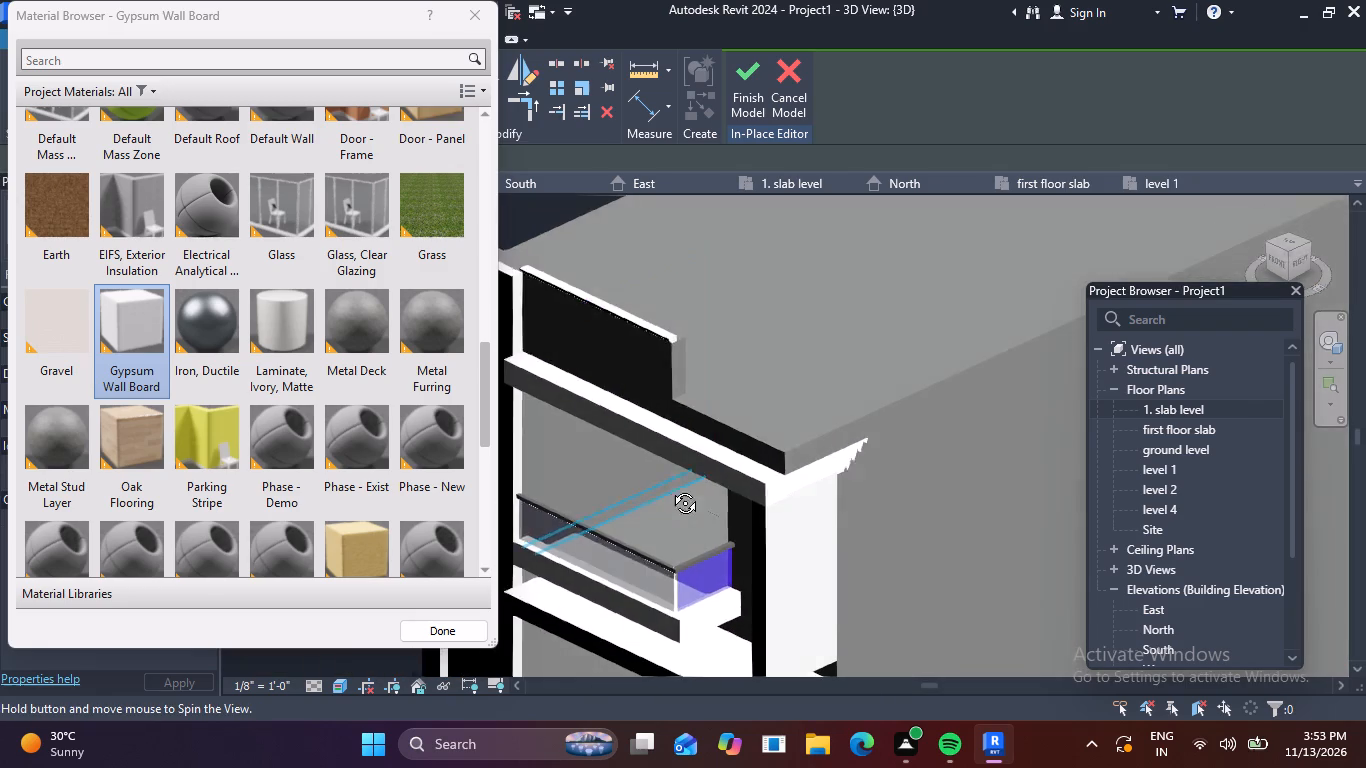
pyautogui.keyDown('shift'); pyautogui.moveTo(670, 488); pyautogui.dragTo(804, 359, button='middle'); pyautogui.keyUp('shift')
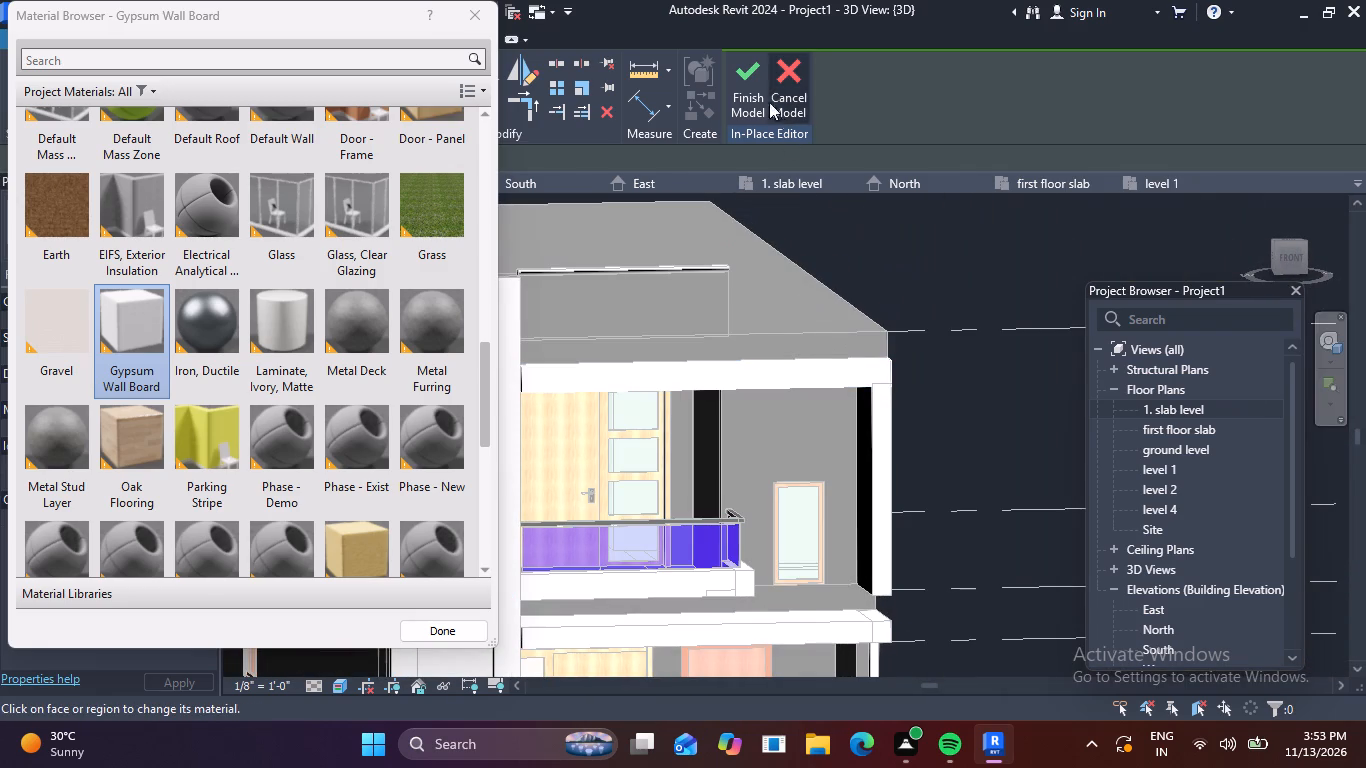
pyautogui.click(755, 87)
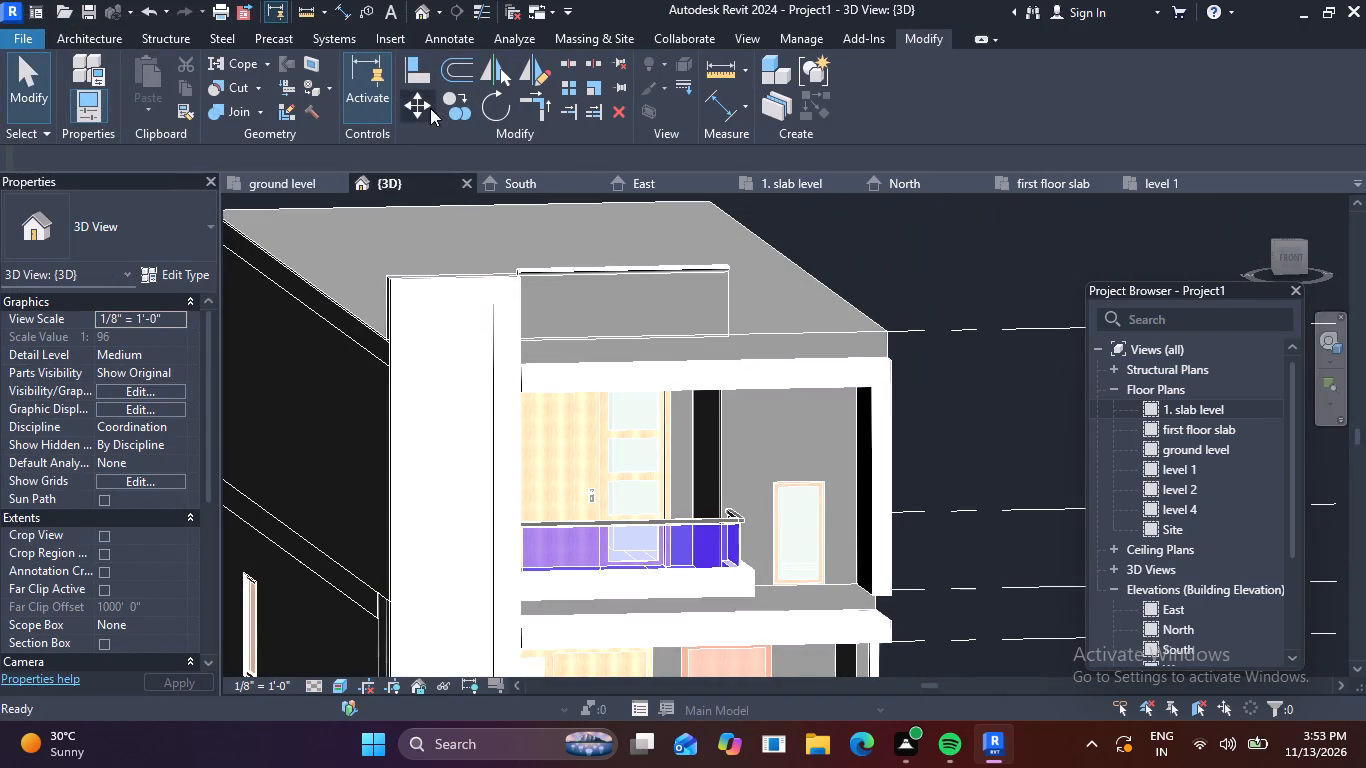
# Open the vertical fin beside the upper-floor window in place and paint its front and inner faces with Gypsum Wall Board.
pyautogui.click(890, 441)
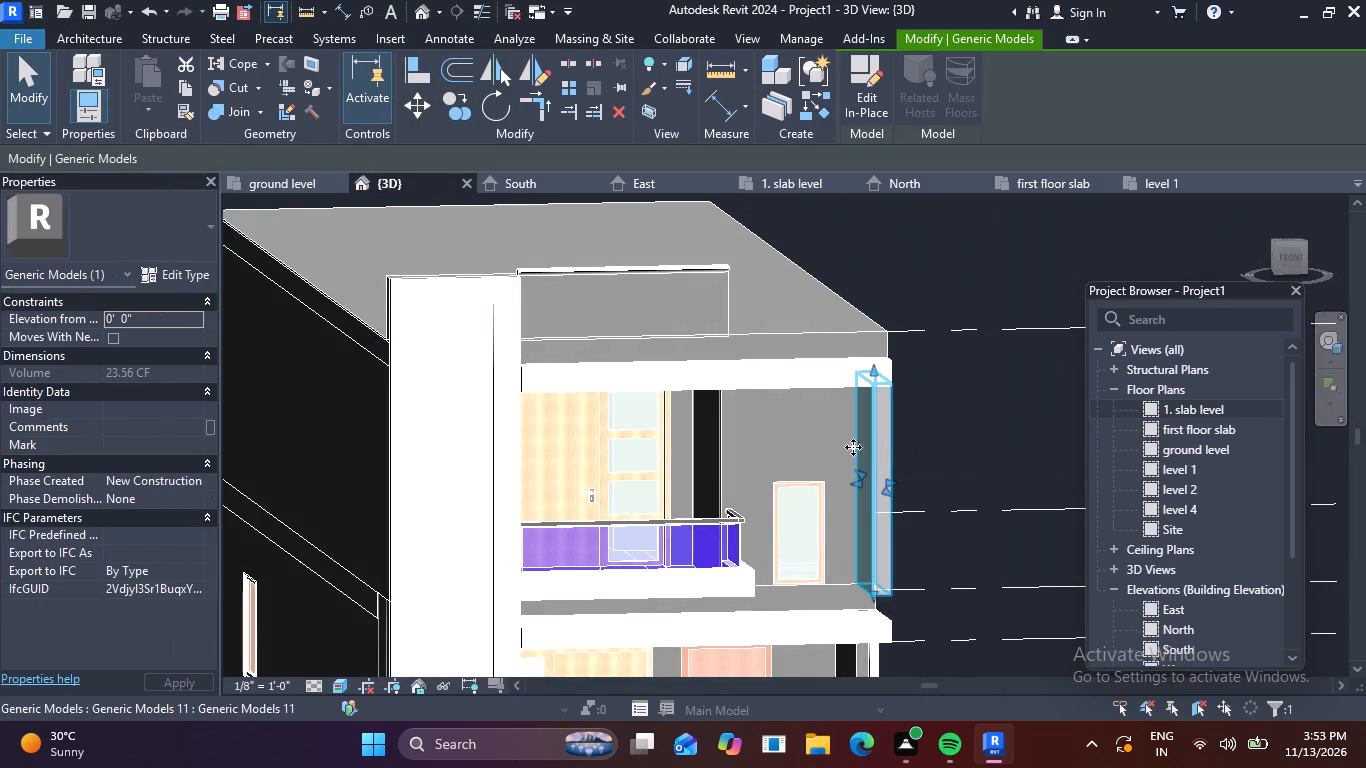
pyautogui.click(878, 89)
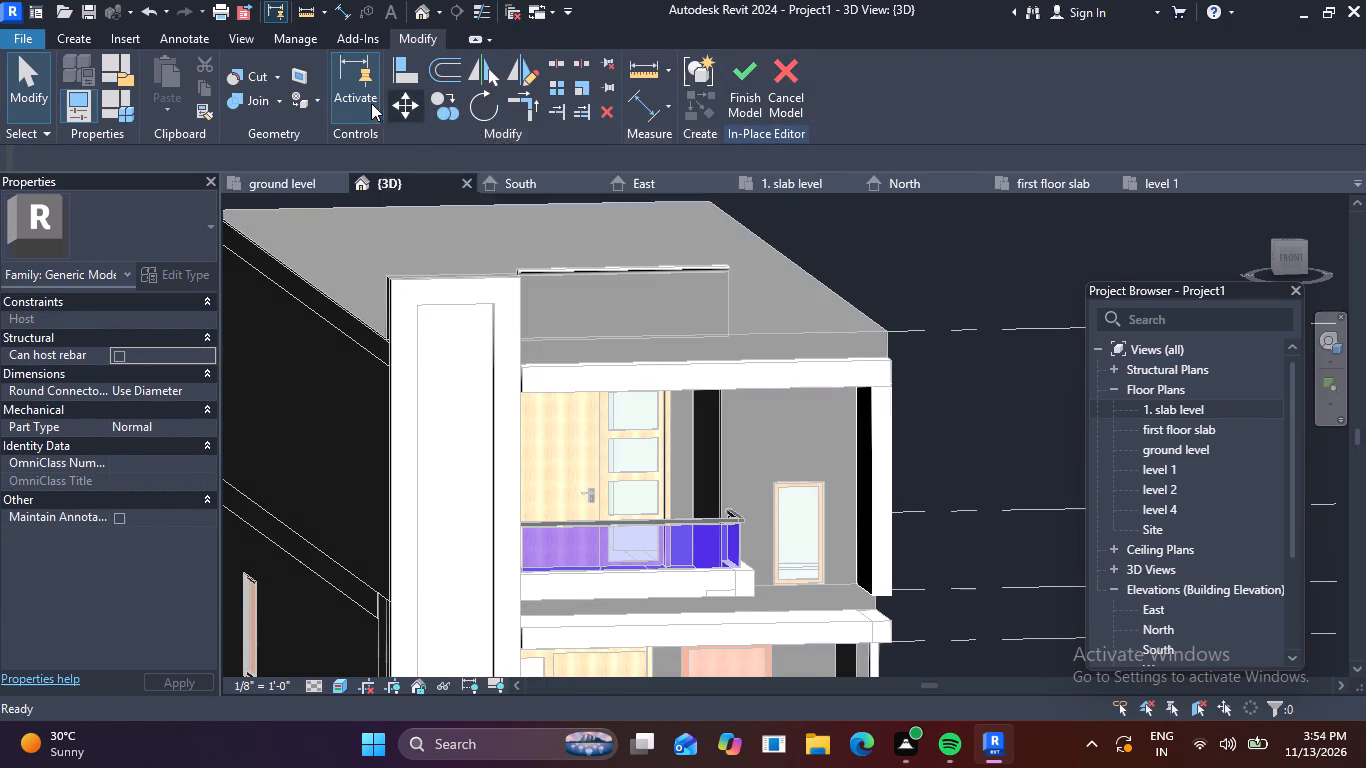
pyautogui.click(315, 101)
pyautogui.click(329, 132)
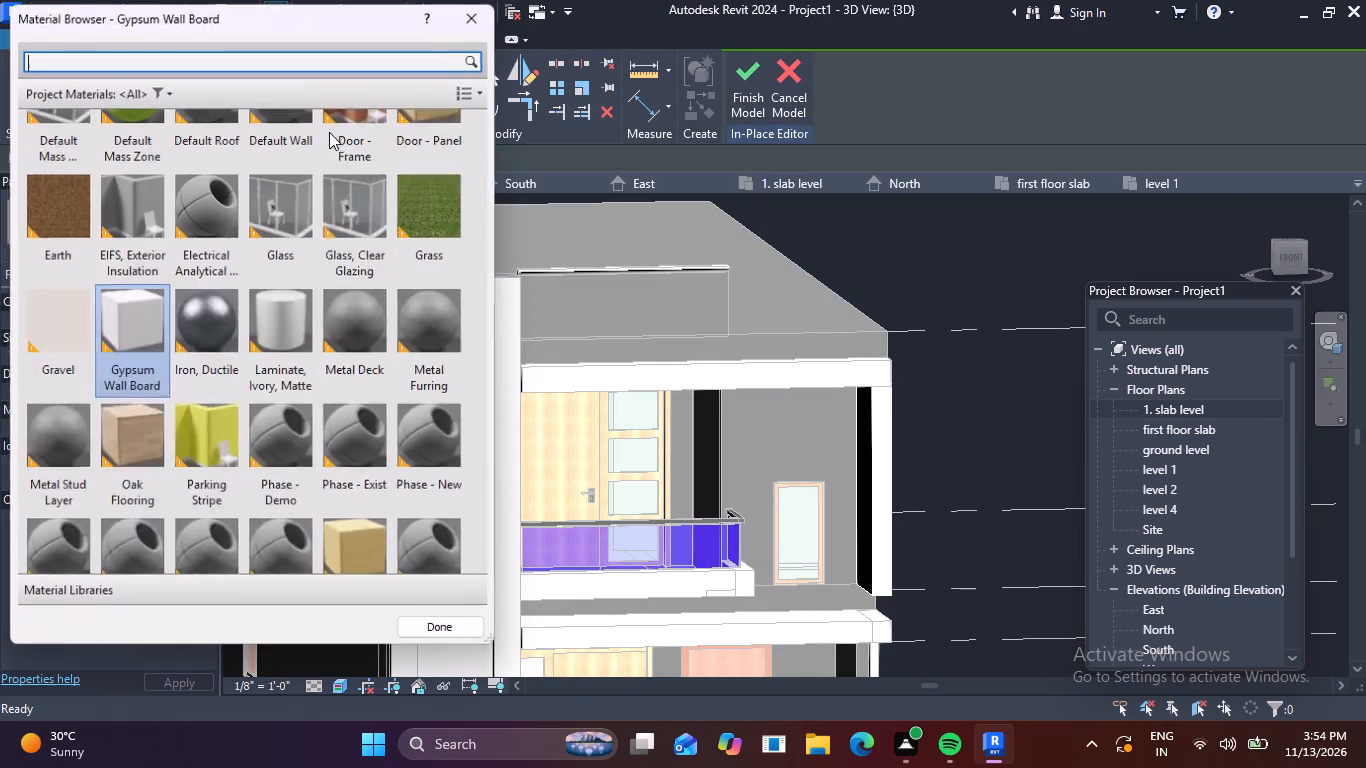
pyautogui.click(116, 379)
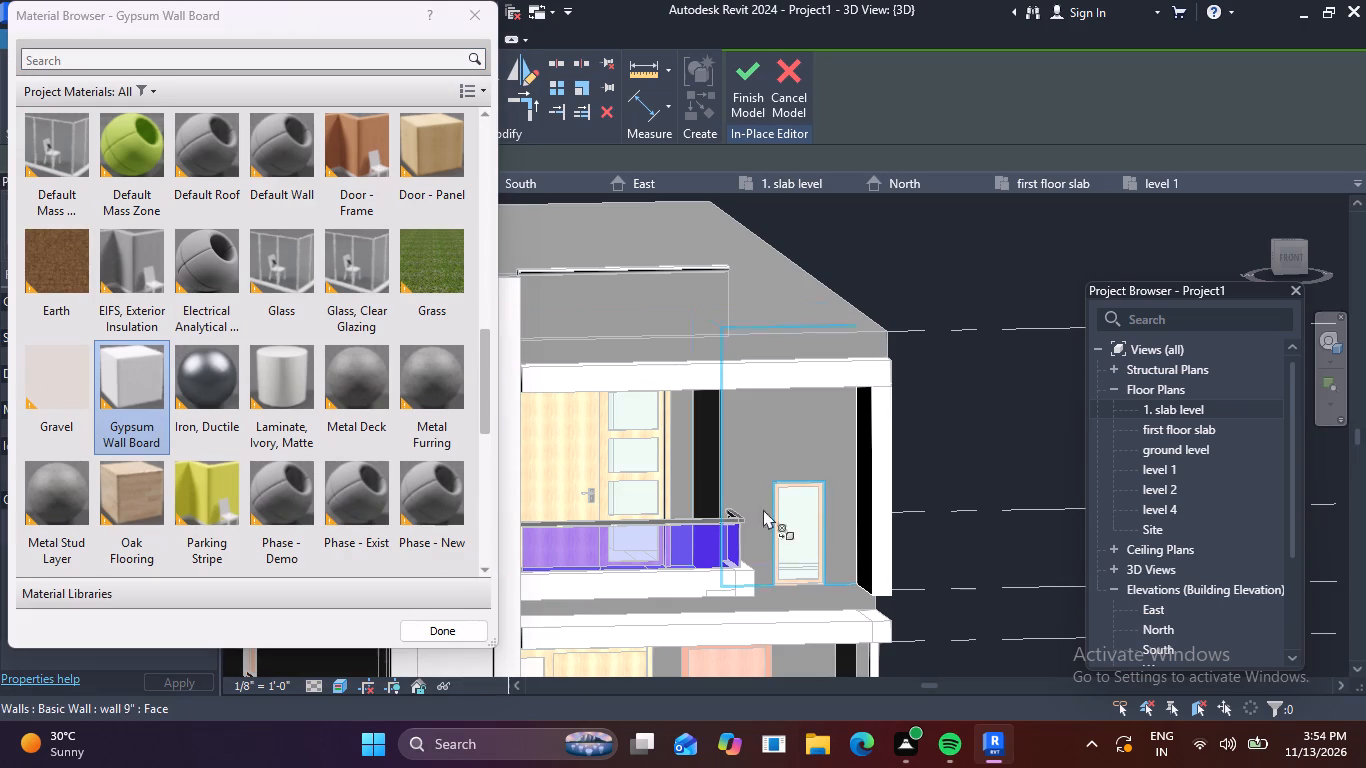
pyautogui.scroll(3, 862, 470)
pyautogui.click(884, 447)
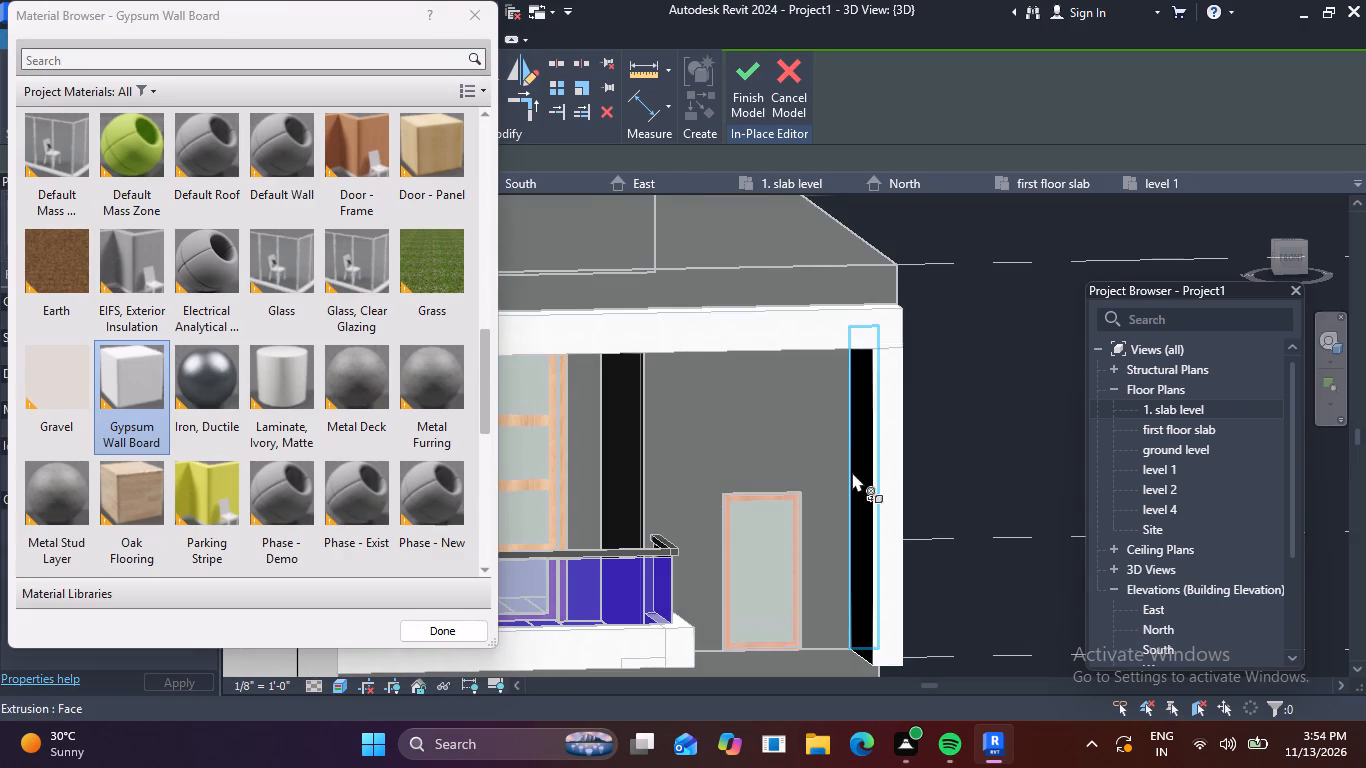
pyautogui.keyDown('shift'); pyautogui.moveTo(850, 475); pyautogui.dragTo(930, 449, button='middle'); pyautogui.keyUp('shift')
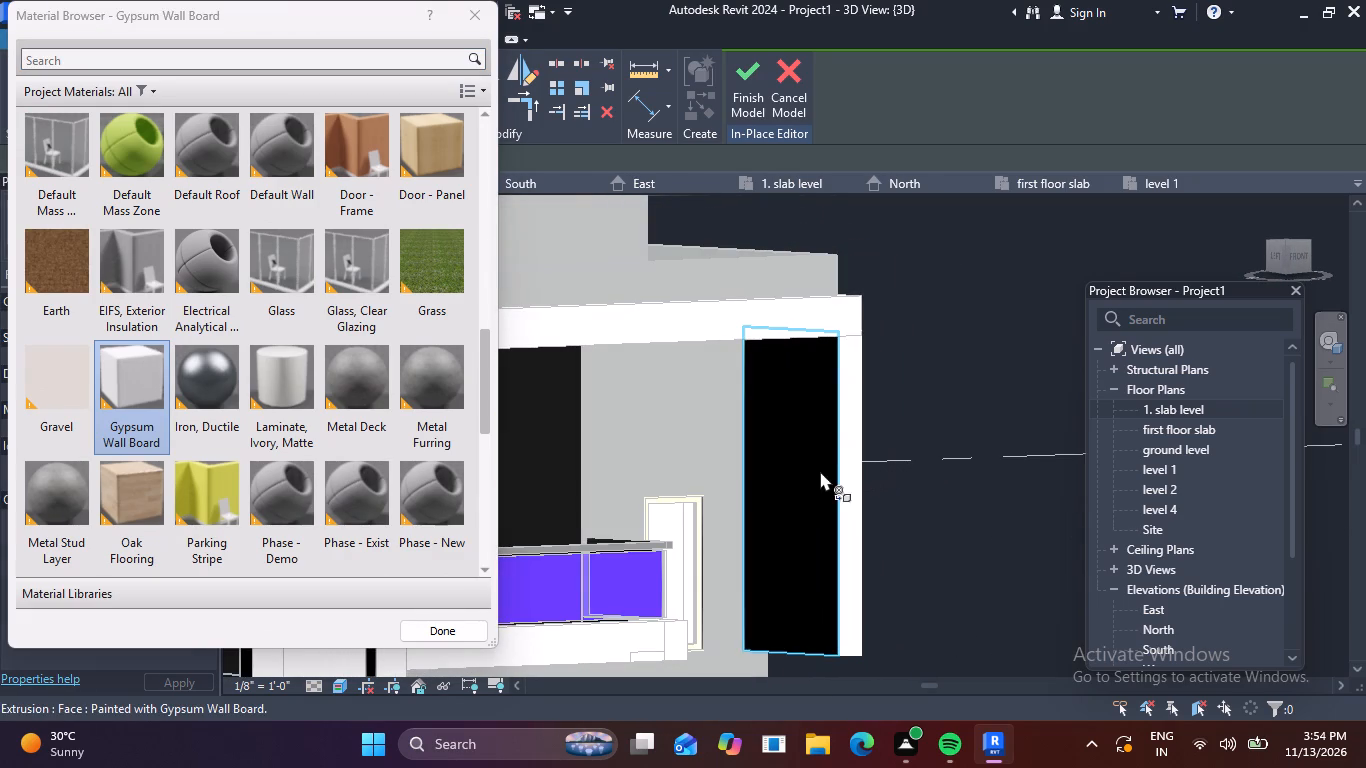
pyautogui.click(814, 473)
# Paint the vertical fin's outer side and bottom faces with Gypsum Wall Board, and finish the in-place model.
pyautogui.keyDown('shift'); pyautogui.moveTo(891, 475); pyautogui.dragTo(634, 539, button='middle'); pyautogui.keyUp('shift')
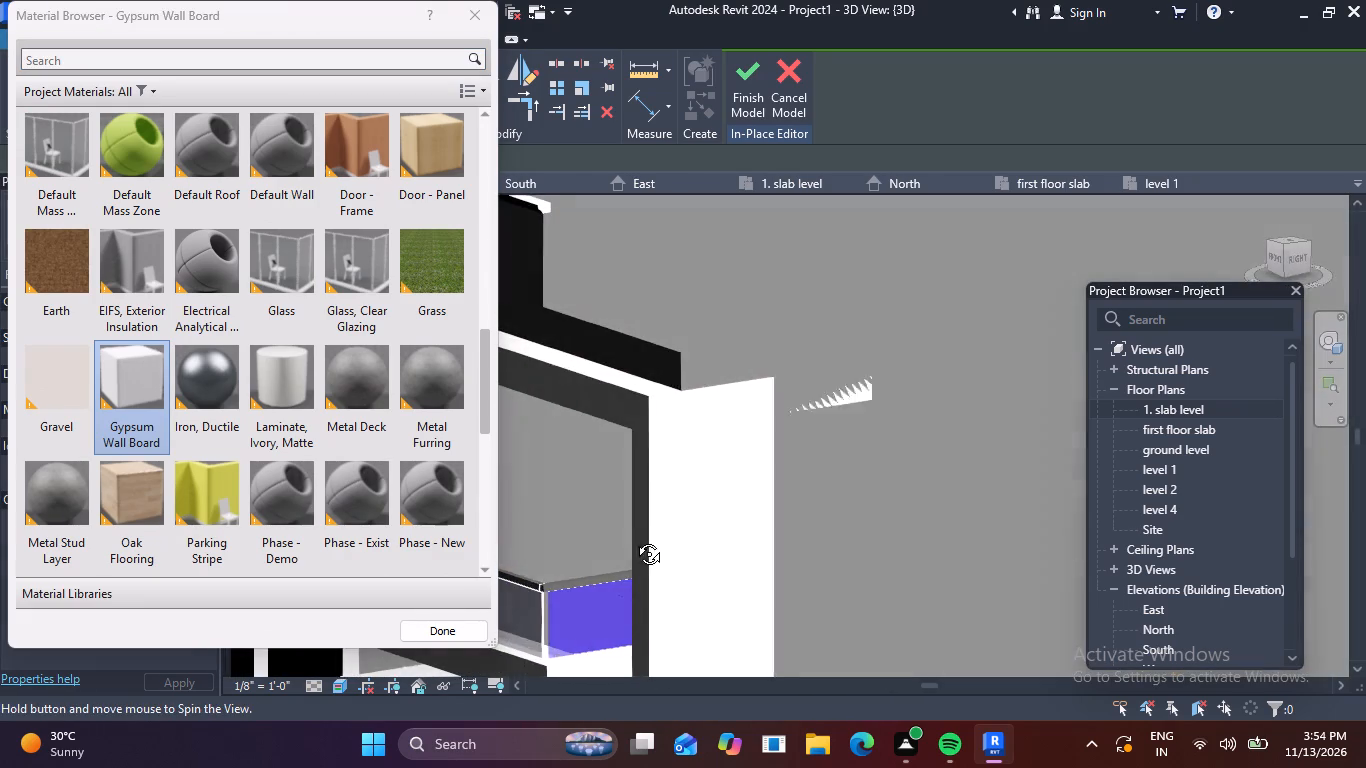
pyautogui.keyDown('shift'); pyautogui.moveTo(634, 539); pyautogui.dragTo(638, 537, button='middle'); pyautogui.keyUp('shift')
pyautogui.click(678, 512)
pyautogui.scroll(-4, 719, 465)
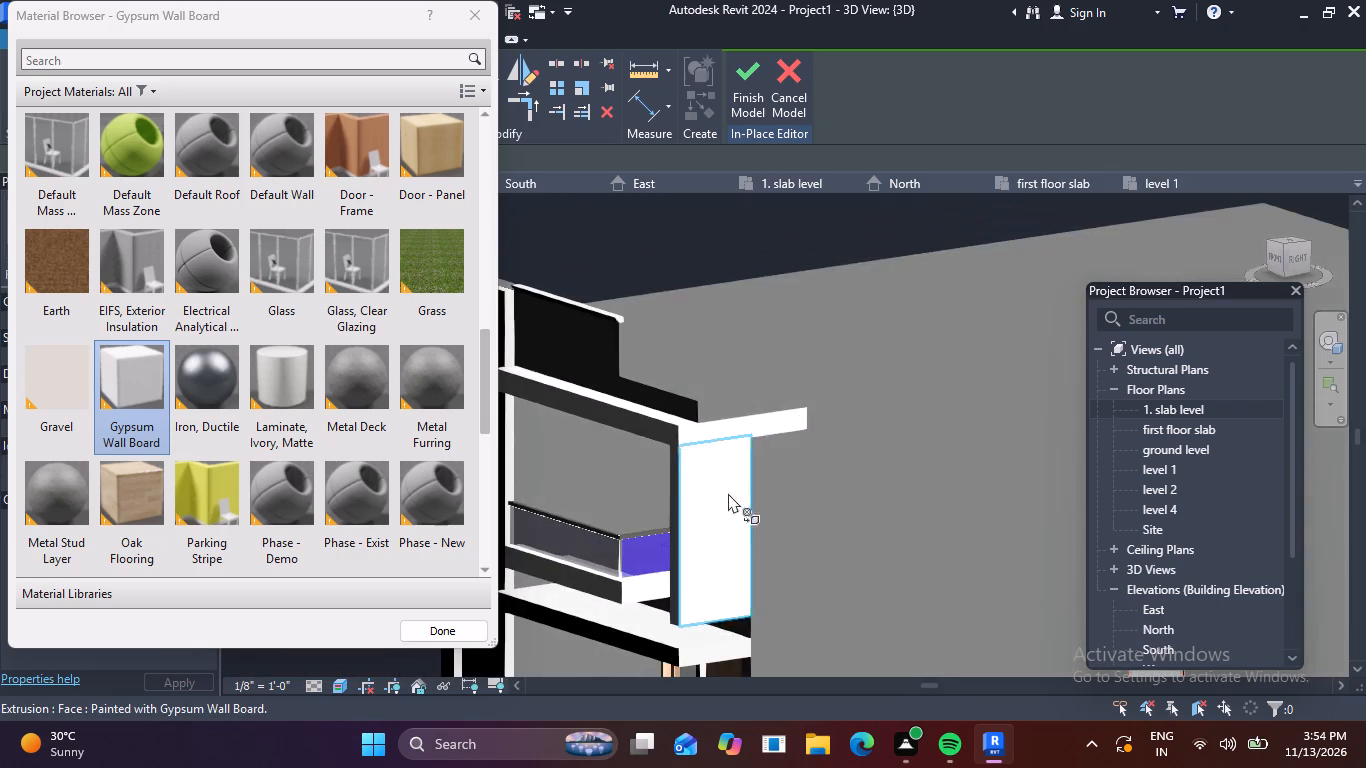
pyautogui.keyDown('shift'); pyautogui.moveTo(769, 554); pyautogui.dragTo(822, 323, button='middle'); pyautogui.keyUp('shift')
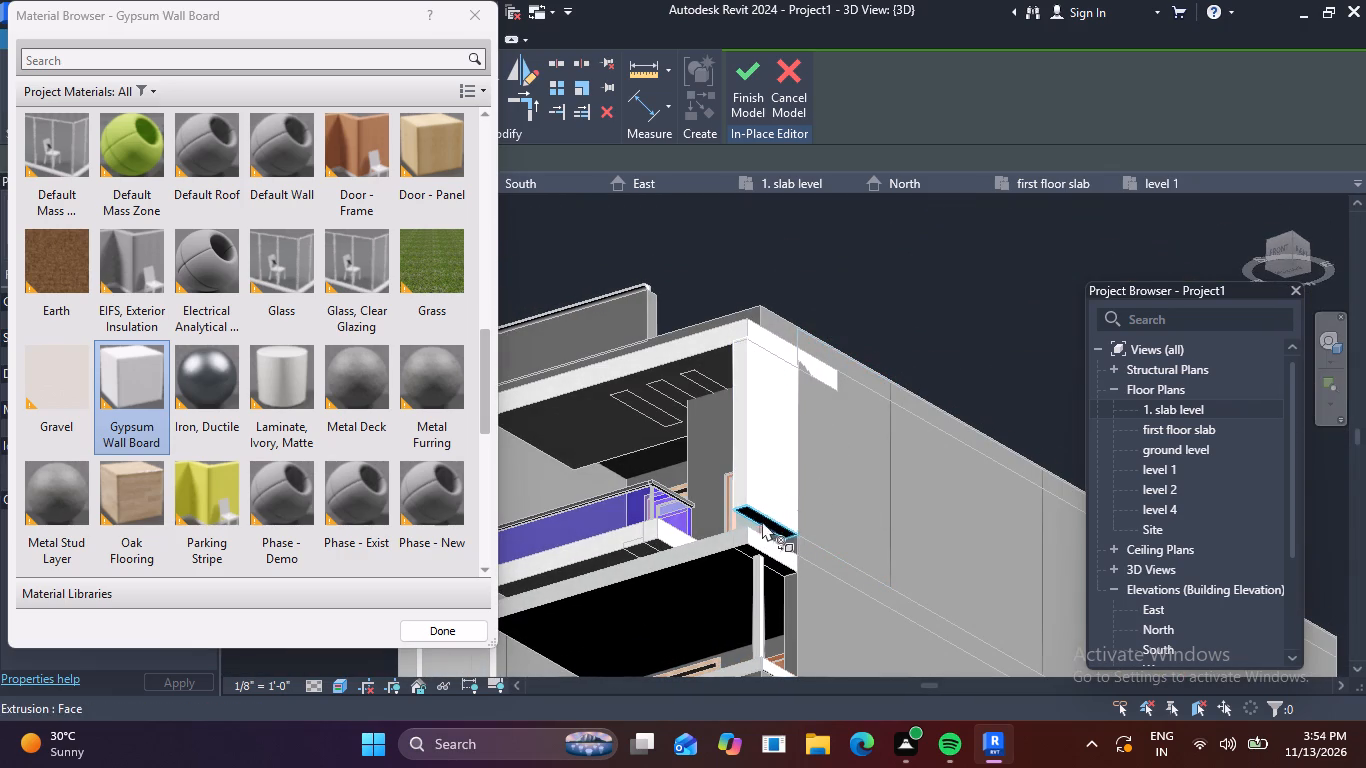
pyautogui.click(769, 517)
pyautogui.scroll(-3, 809, 472)
pyautogui.moveTo(726, 502); pyautogui.dragTo(789, 523, button='middle')
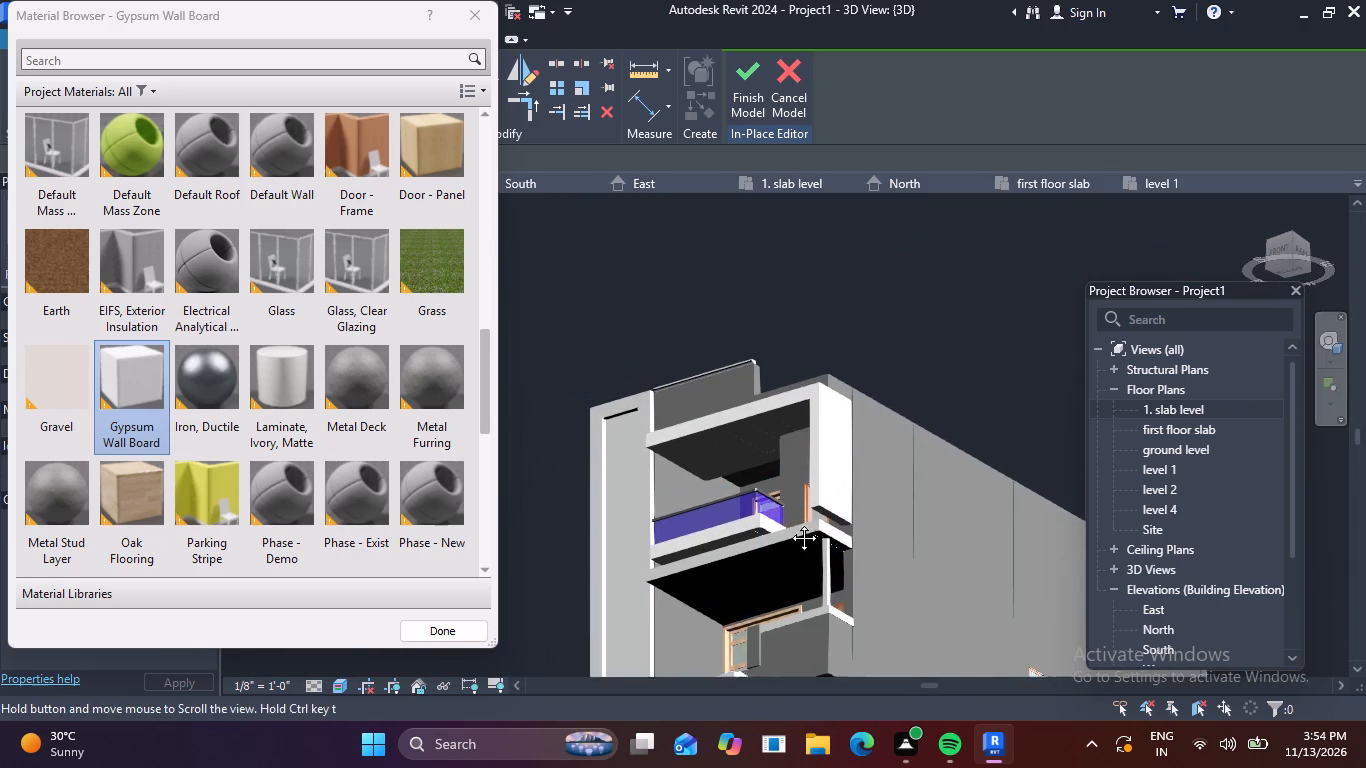
pyautogui.moveTo(789, 523); pyautogui.dragTo(838, 572, button='middle')
pyautogui.keyDown('shift'); pyautogui.moveTo(725, 564); pyautogui.dragTo(808, 624, button='middle'); pyautogui.keyUp('shift')
pyautogui.press('Escape')
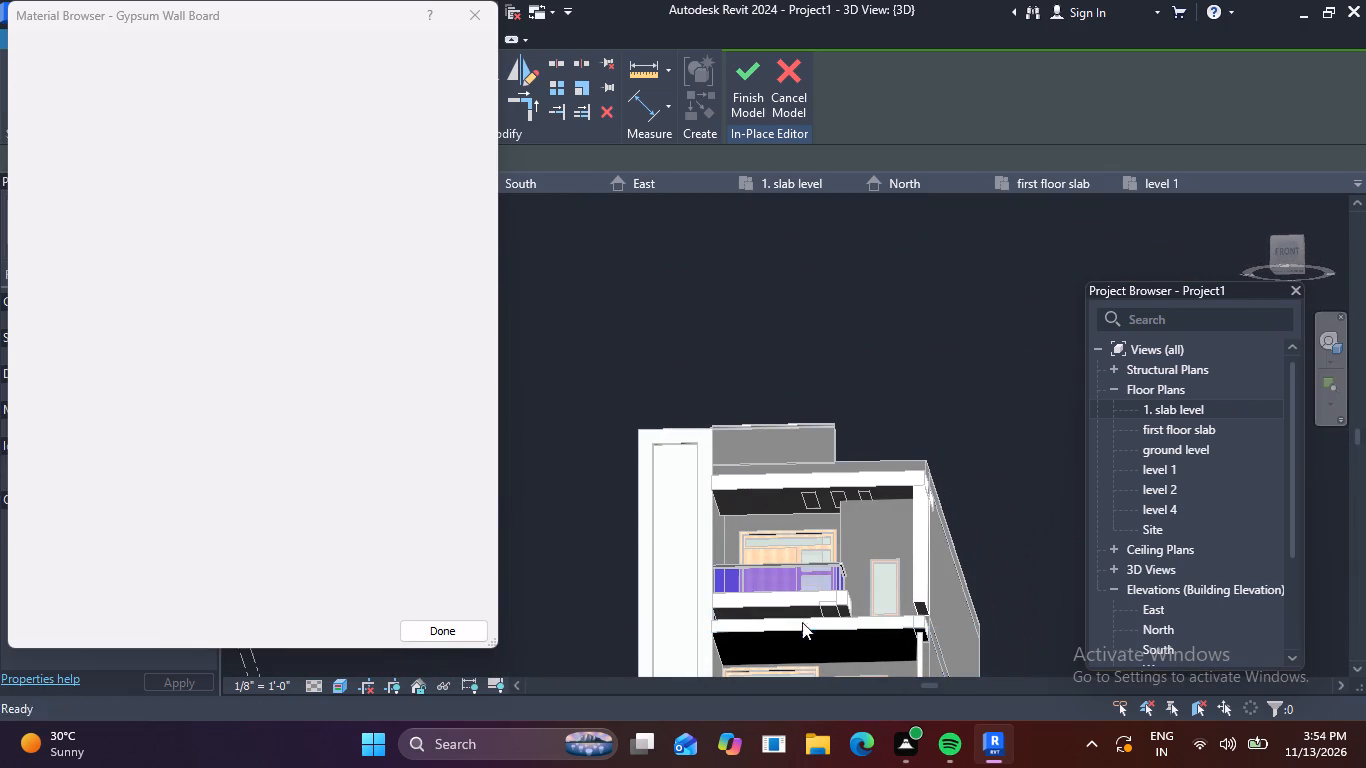
pyautogui.click(757, 93)
# Examine the painted upper band and vertical fin on the front facade from above and the front.
pyautogui.scroll(-3, 699, 320)
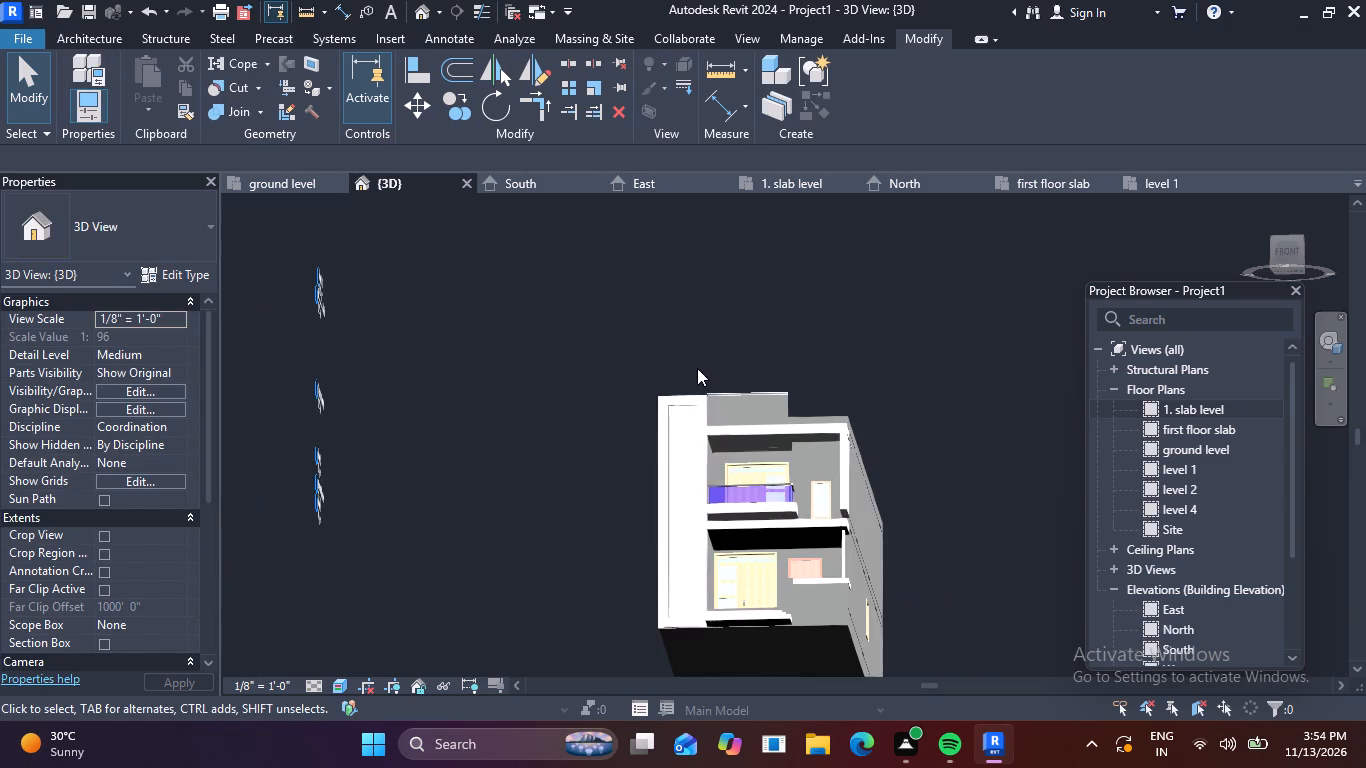
pyautogui.keyDown('shift'); pyautogui.moveTo(643, 369); pyautogui.dragTo(640, 570, button='middle'); pyautogui.keyUp('shift')
pyautogui.scroll(3, 838, 419)
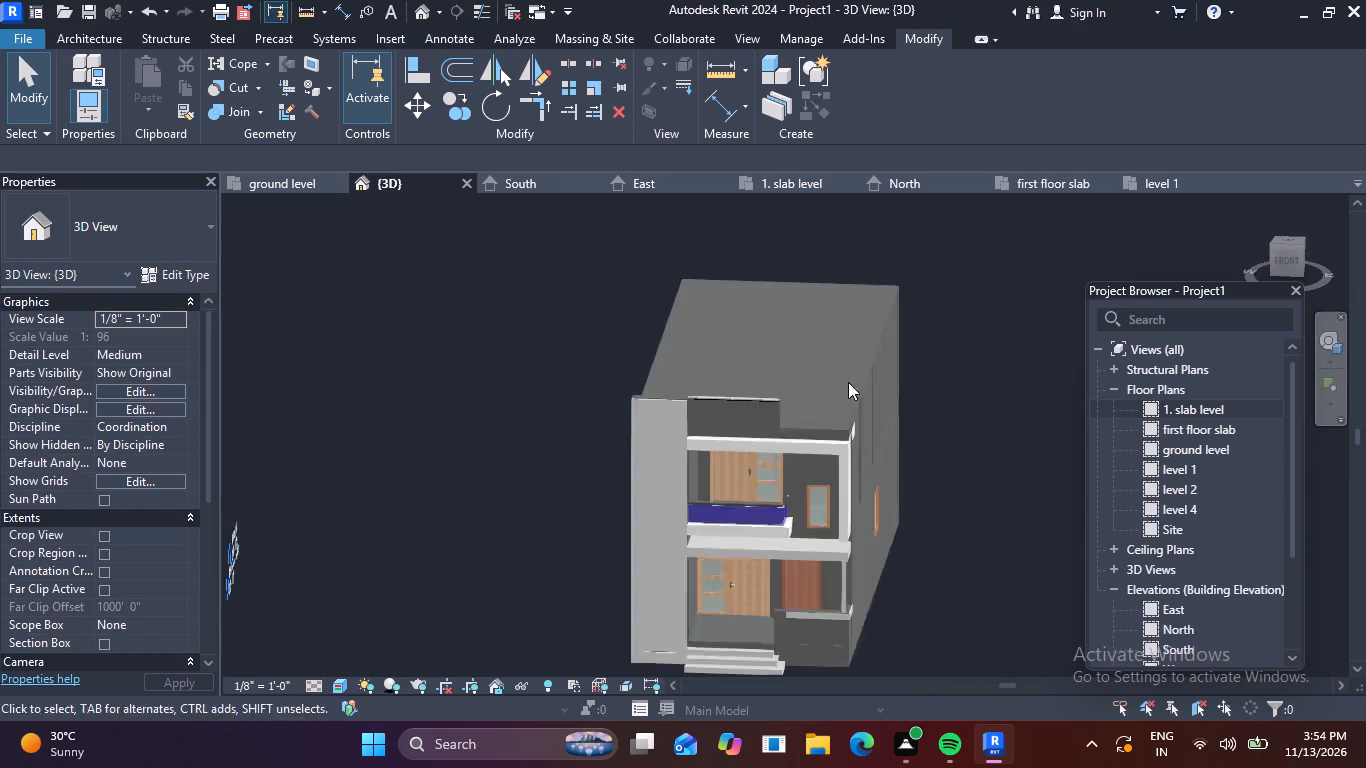
pyautogui.scroll(5, 708, 450)
pyautogui.scroll(-3, 851, 453)
pyautogui.moveTo(872, 517); pyautogui.dragTo(843, 480, button='middle')
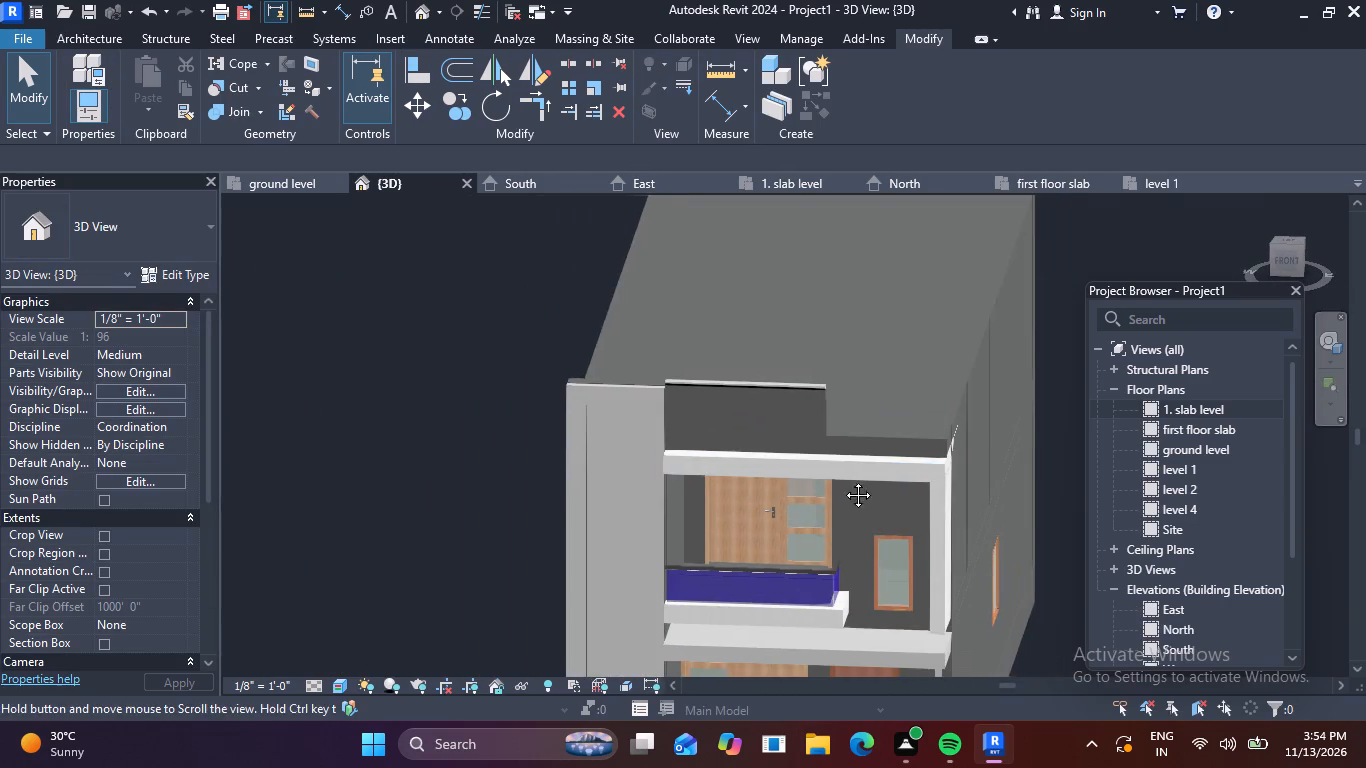
pyautogui.moveTo(843, 480); pyautogui.dragTo(785, 396, button='middle')
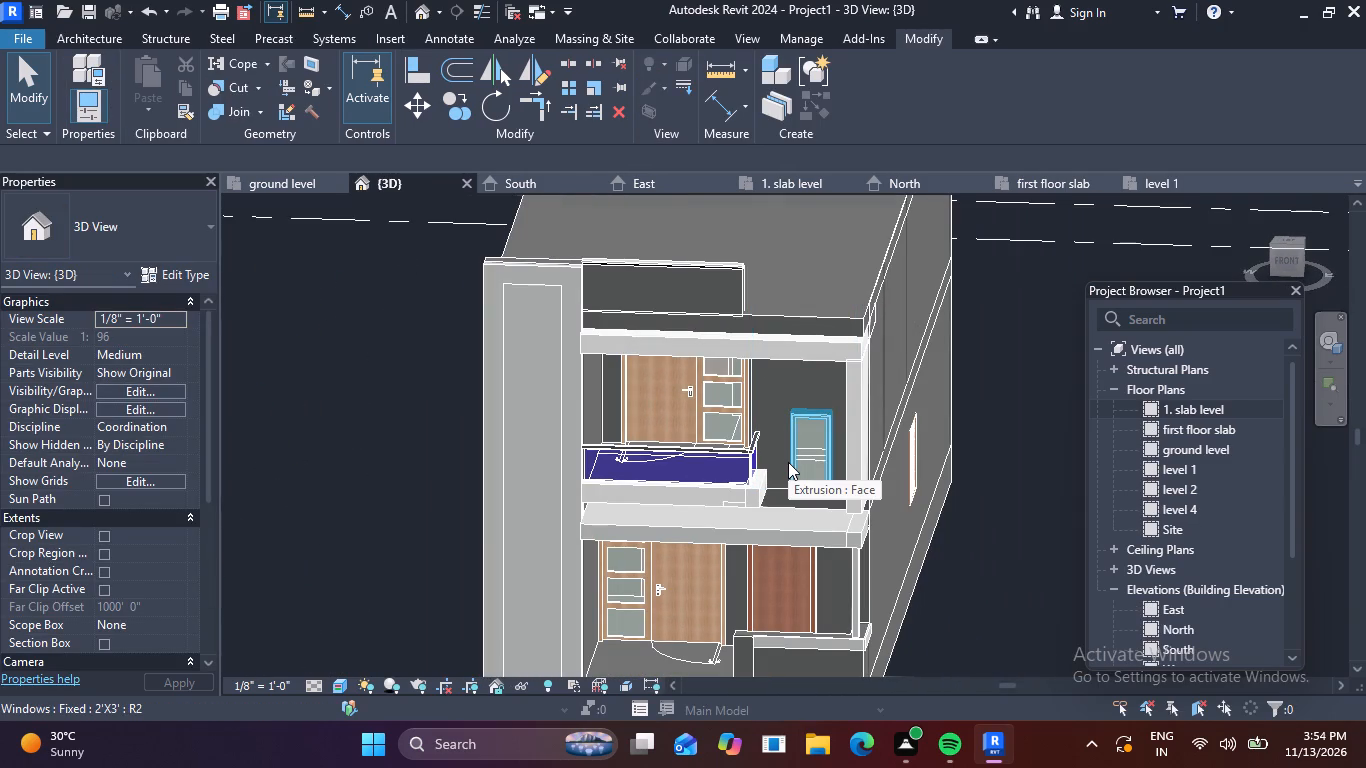
pyautogui.scroll(-1, 827, 580)
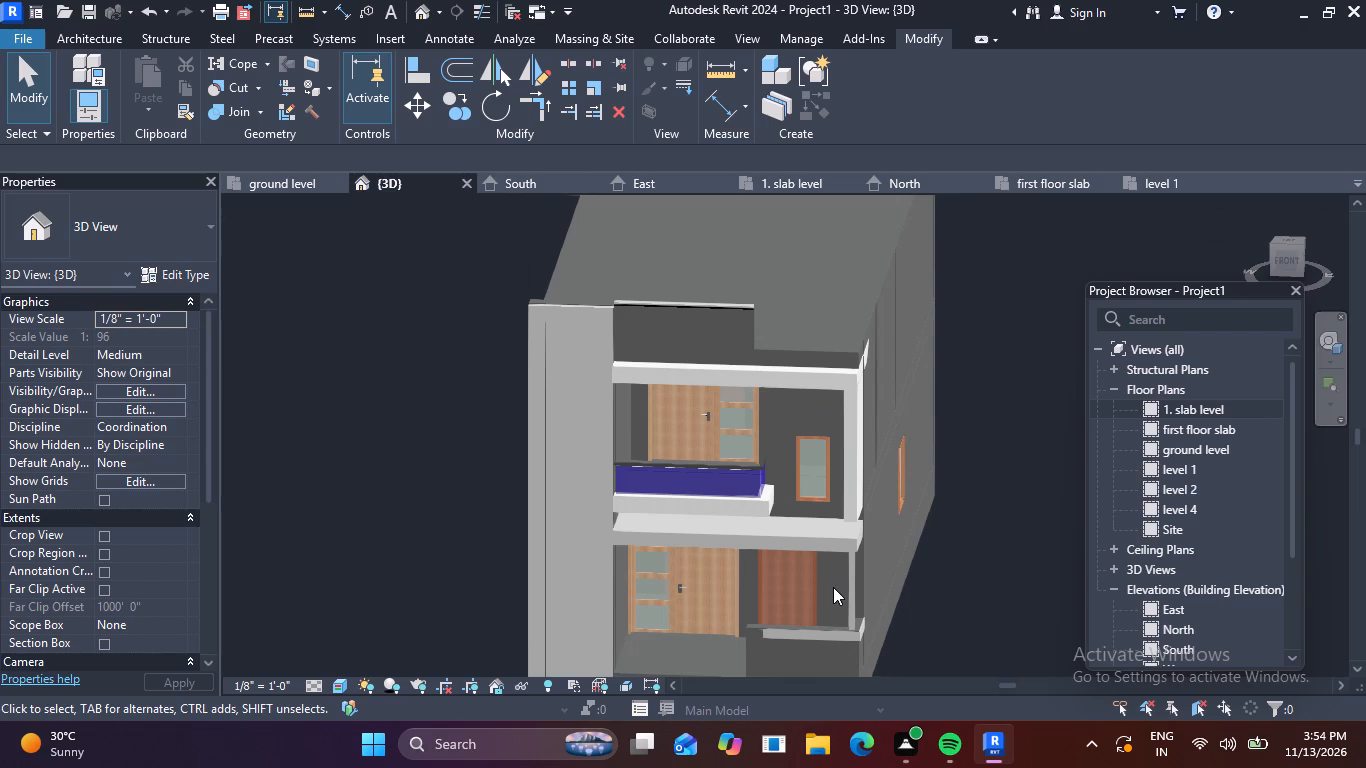
# Paint the short porch column's side and front faces and the adjoining low porch wall's top with Gypsum Wall Board.
pyautogui.moveTo(814, 630); pyautogui.dragTo(742, 456, button='middle')
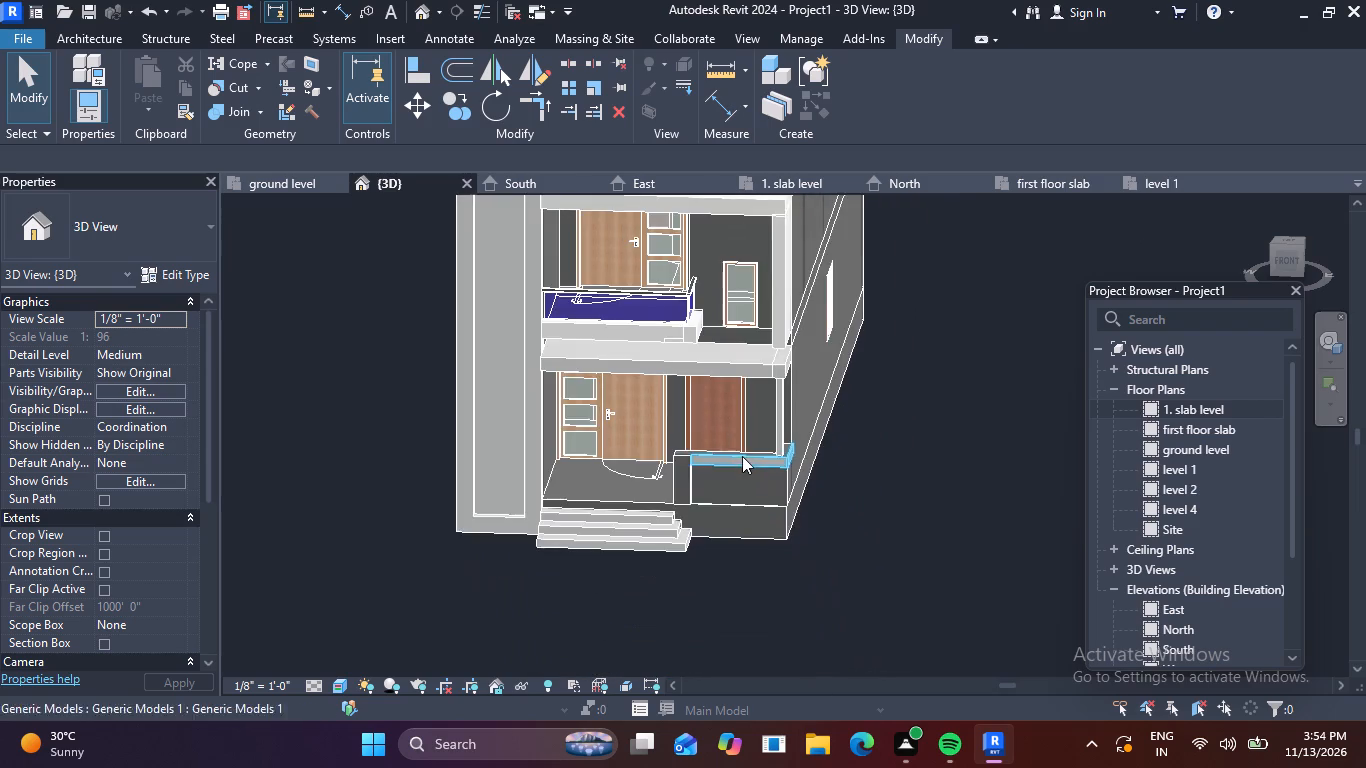
pyautogui.scroll(5, 697, 482)
pyautogui.click(664, 453)
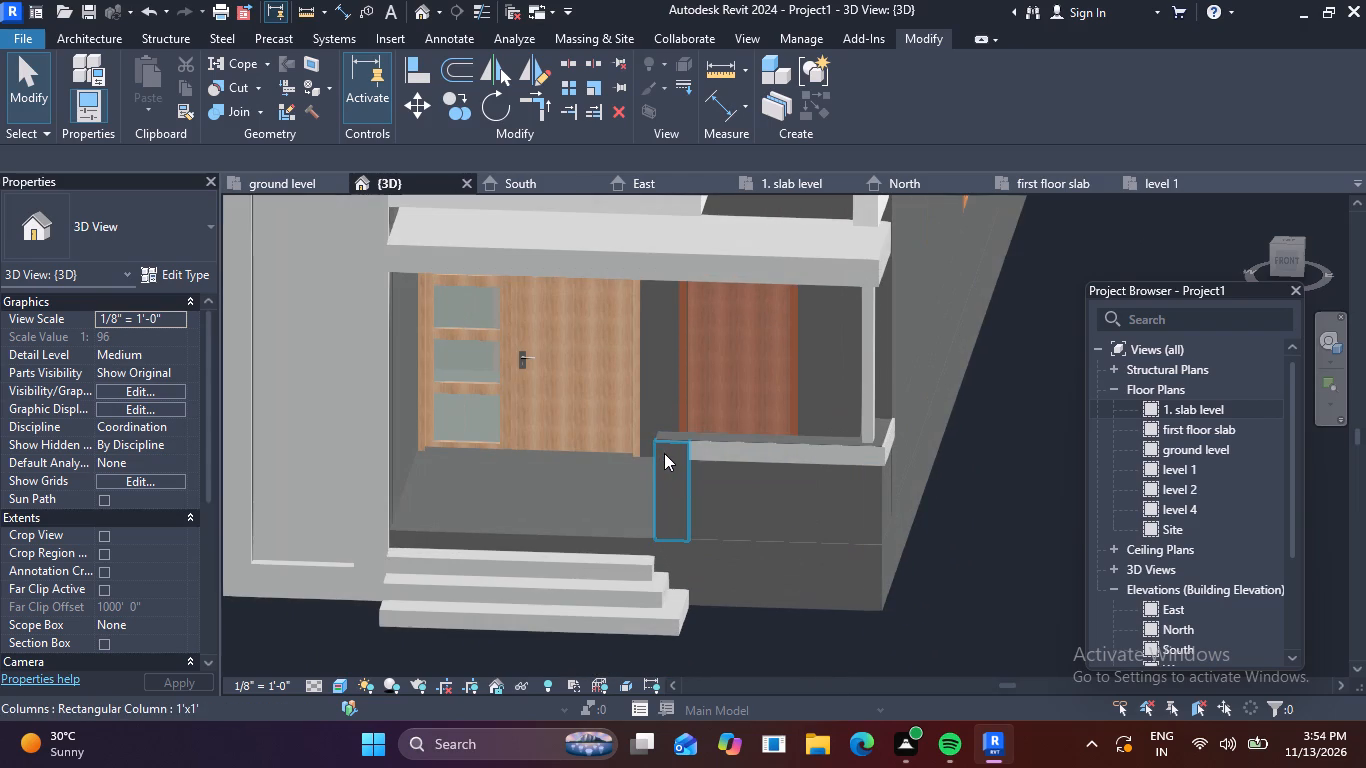
pyautogui.click(676, 440)
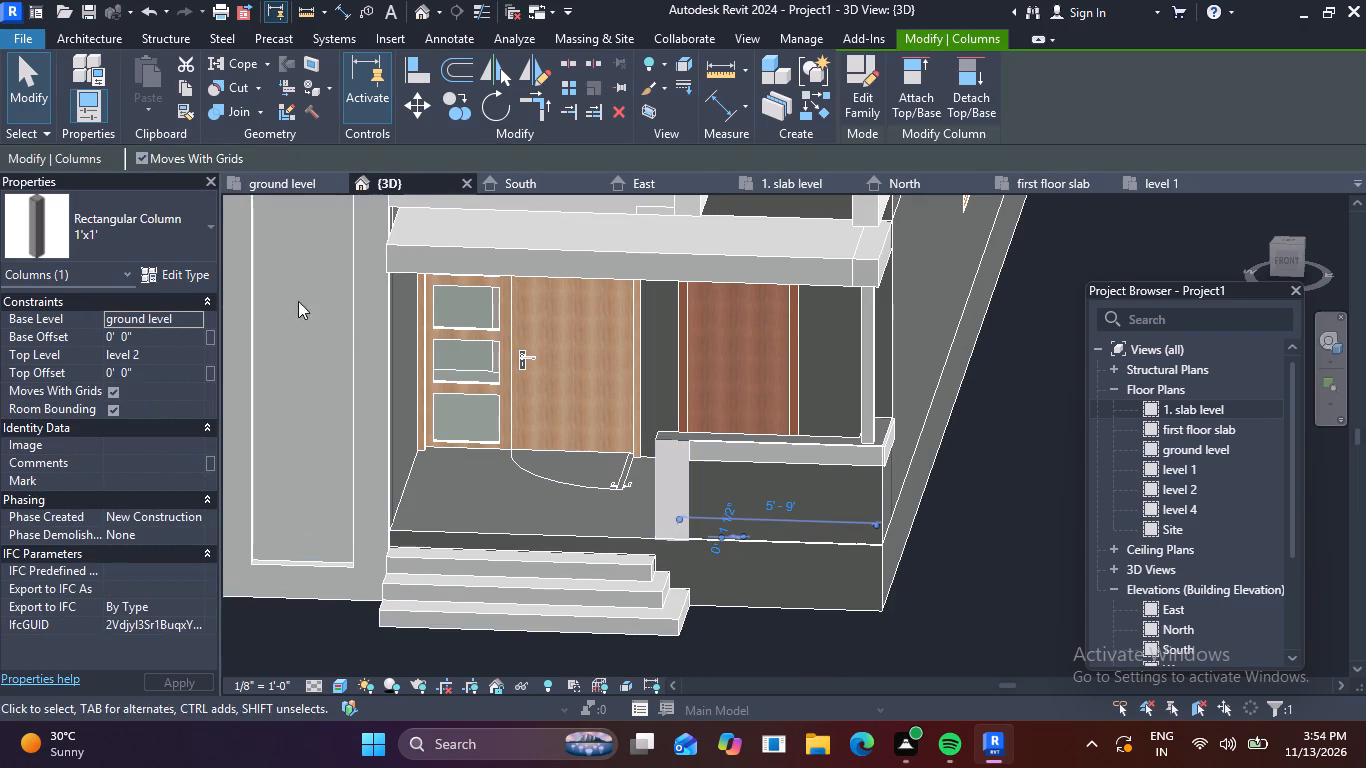
pyautogui.click(319, 85)
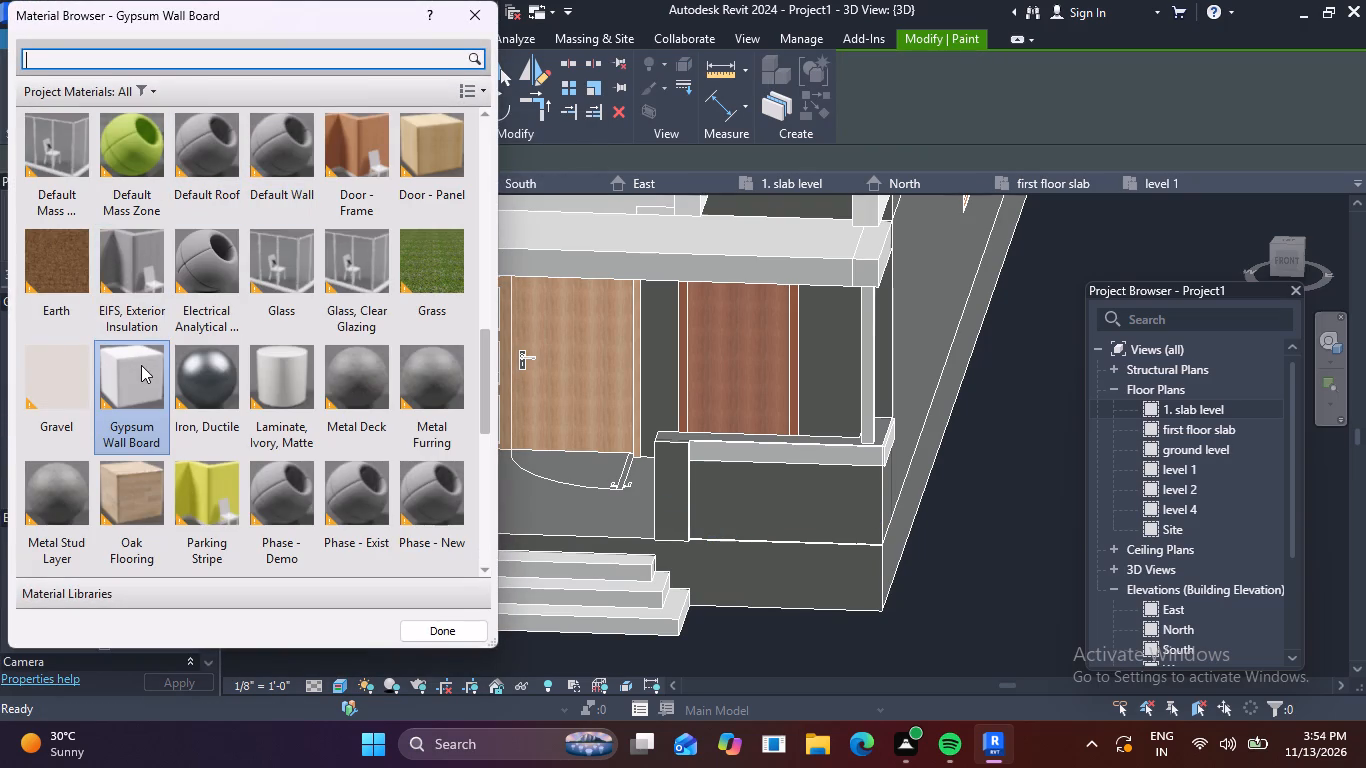
pyautogui.click(142, 367)
pyautogui.click(662, 471)
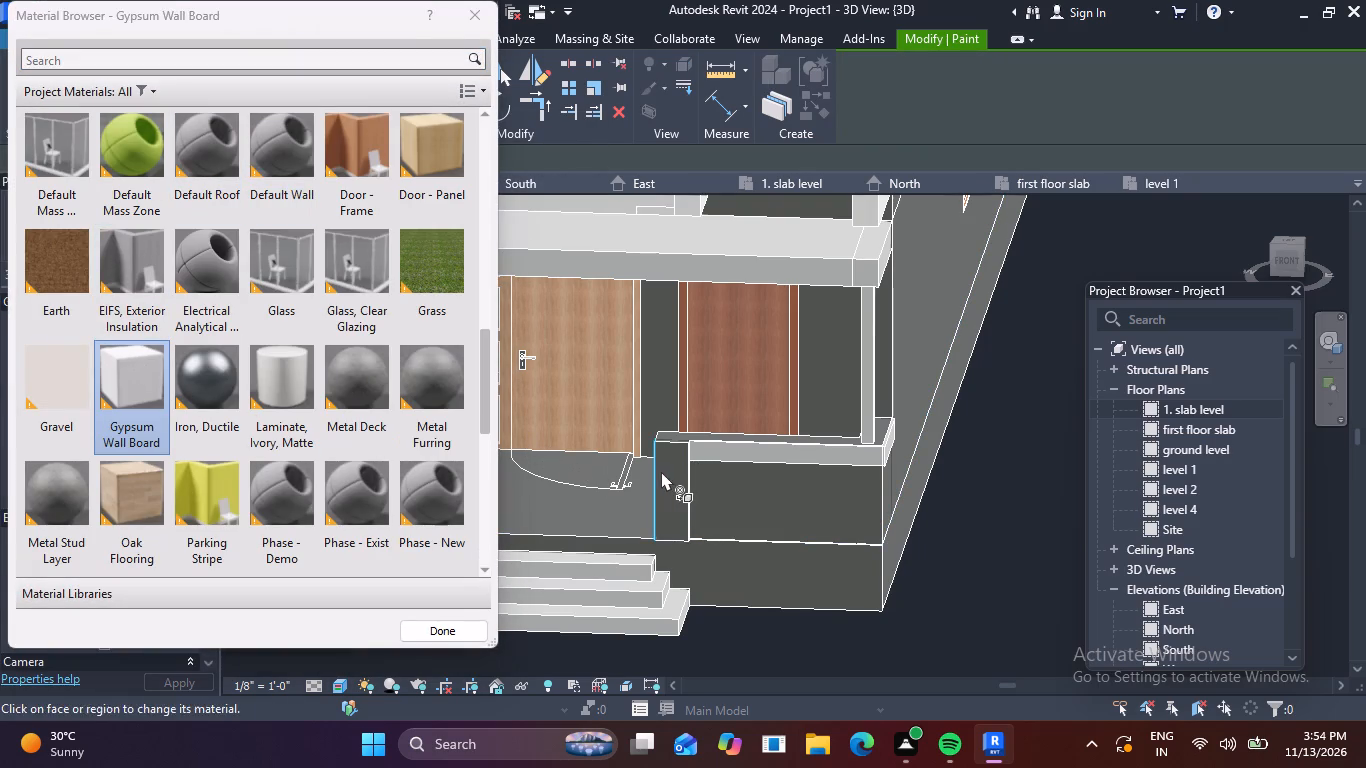
pyautogui.scroll(6, 673, 471)
pyautogui.click(680, 446)
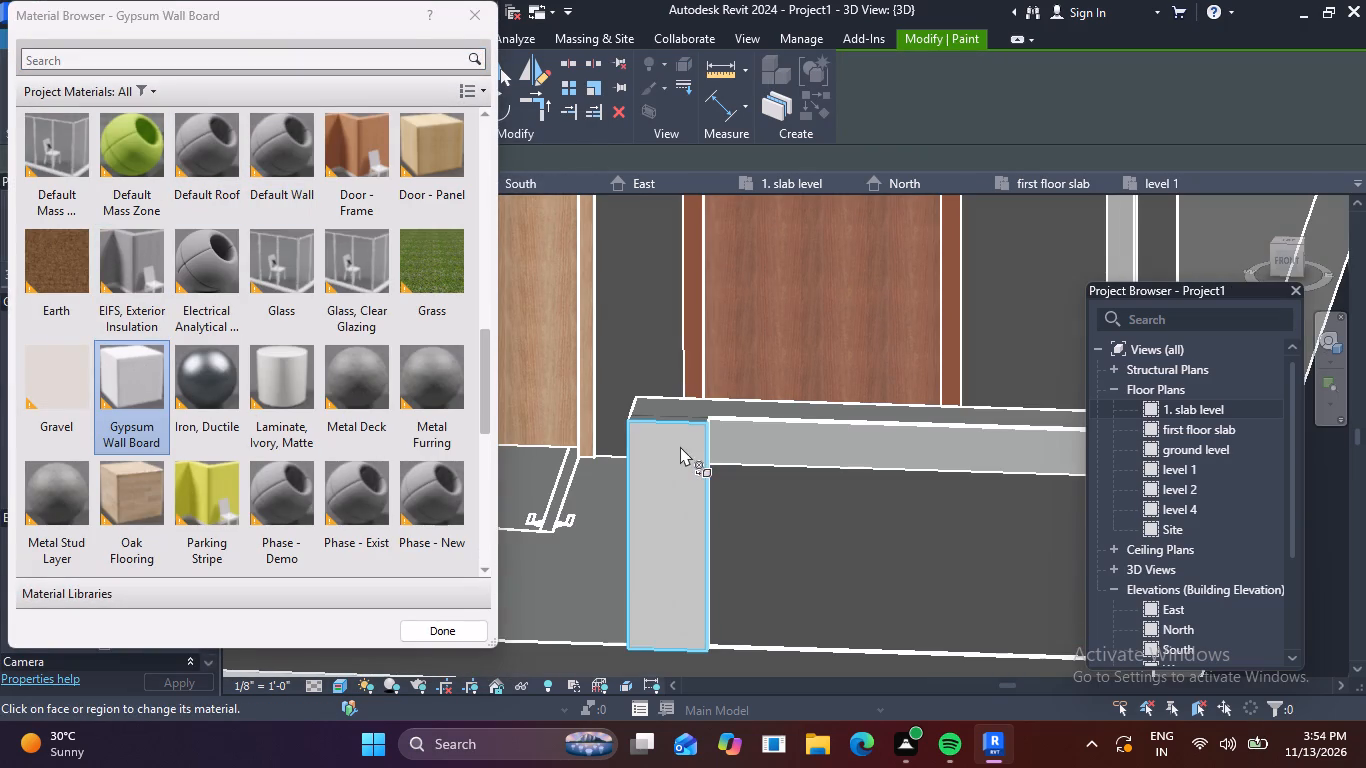
pyautogui.click(683, 408)
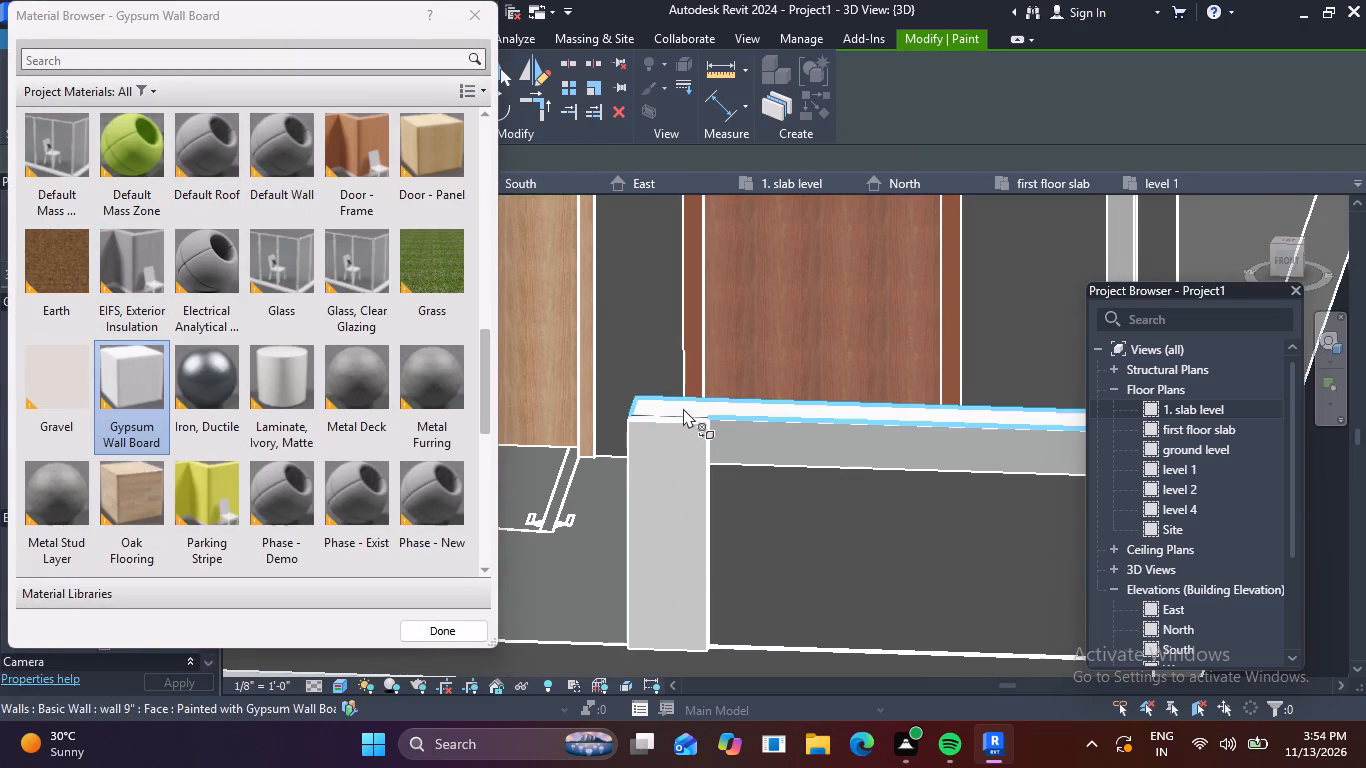
pyautogui.scroll(-4, 688, 413)
pyautogui.scroll(3, 946, 411)
pyautogui.click(962, 399)
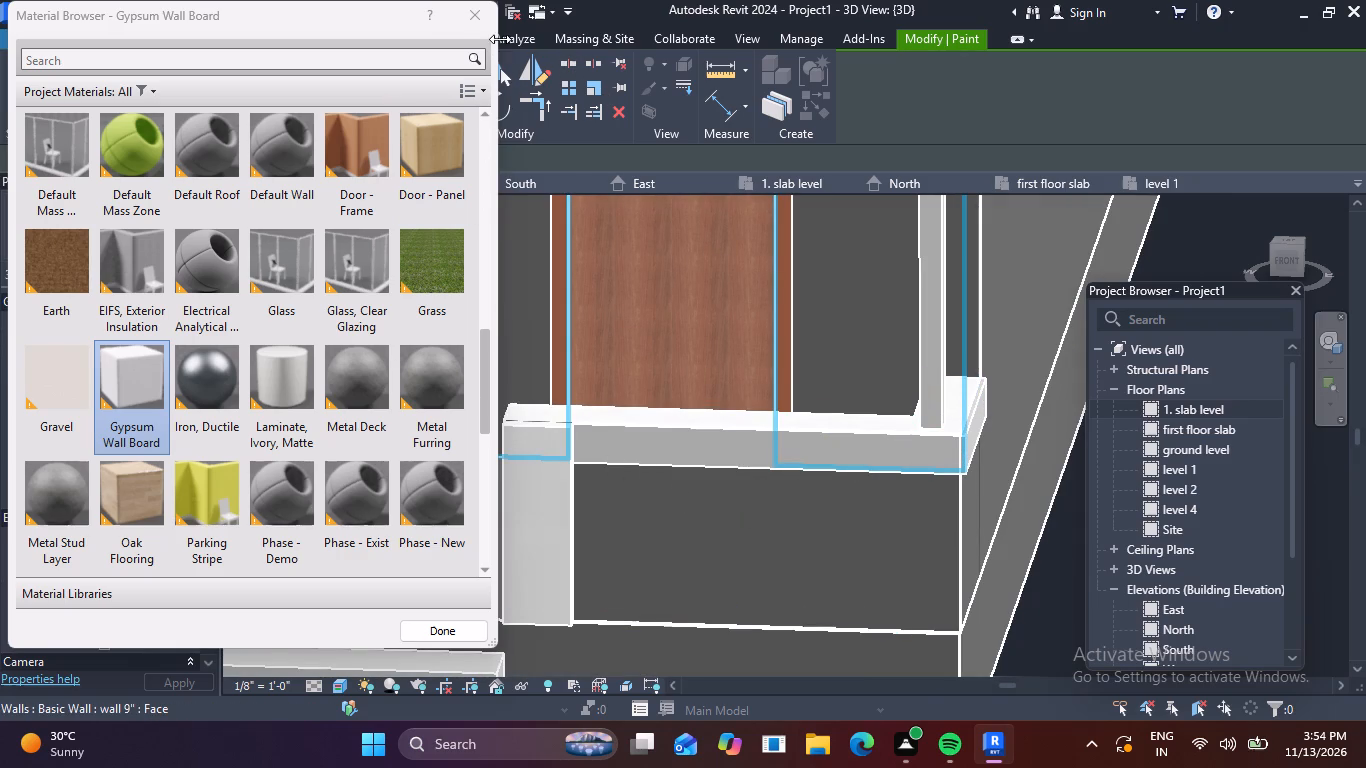
pyautogui.click(487, 17)
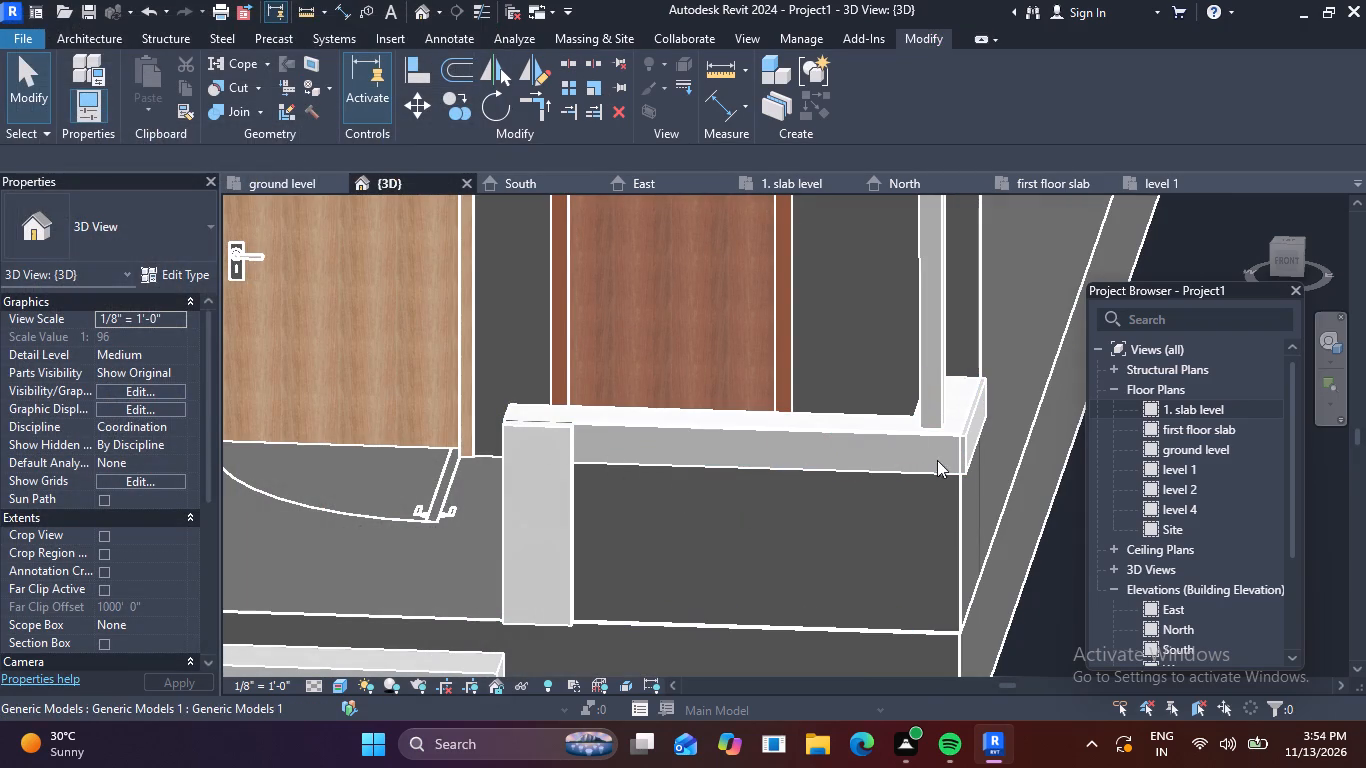
# Open the projecting band along the low porch wall in place and paint its front and outer end faces with Gypsum Wall Board.
pyautogui.click(959, 459)
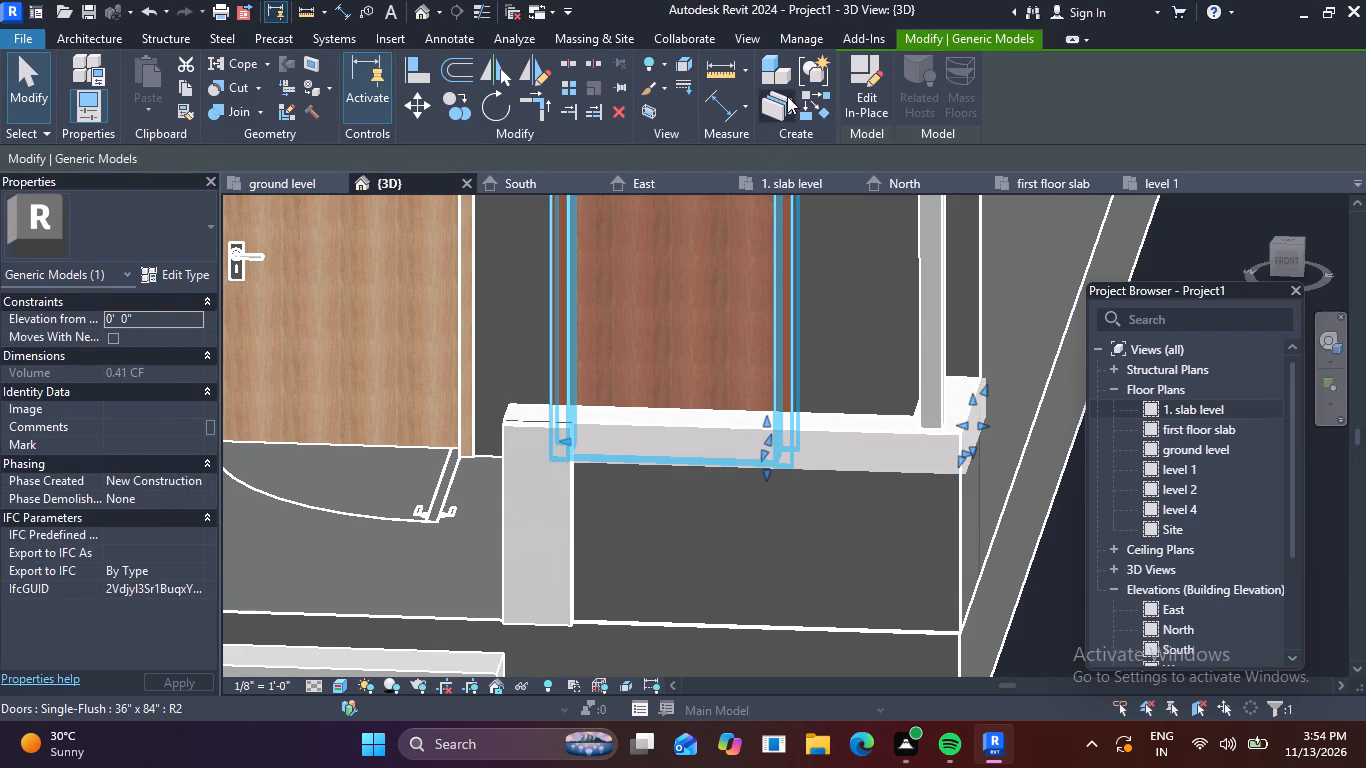
pyautogui.click(857, 83)
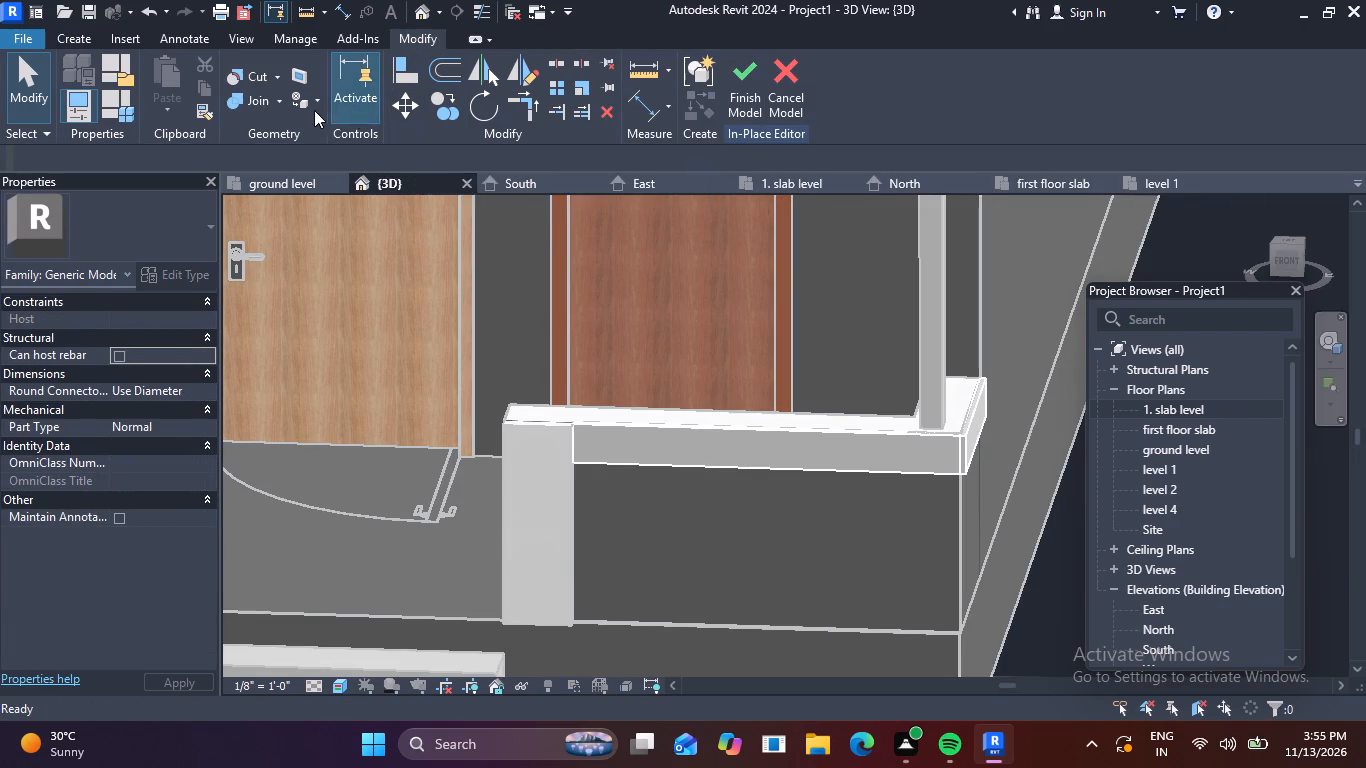
pyautogui.click(310, 100)
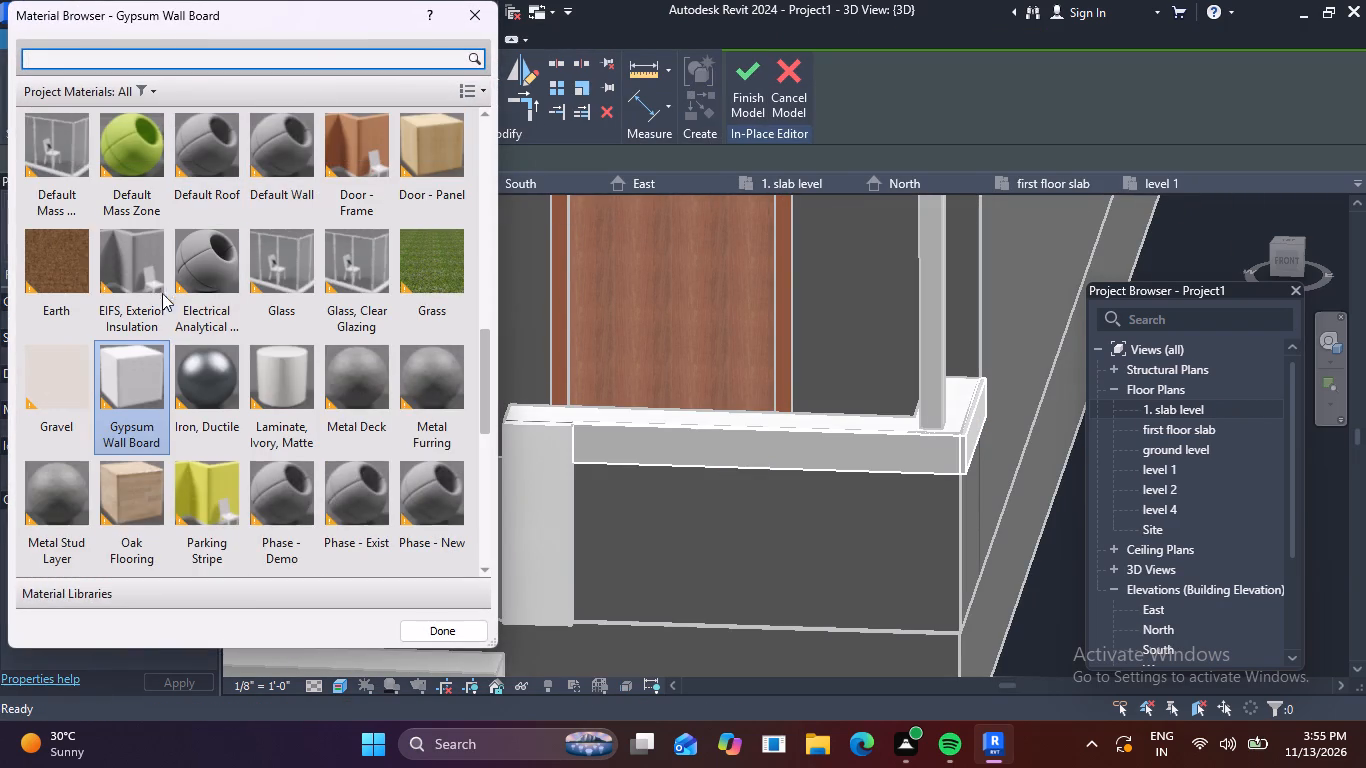
pyautogui.click(120, 386)
pyautogui.click(638, 450)
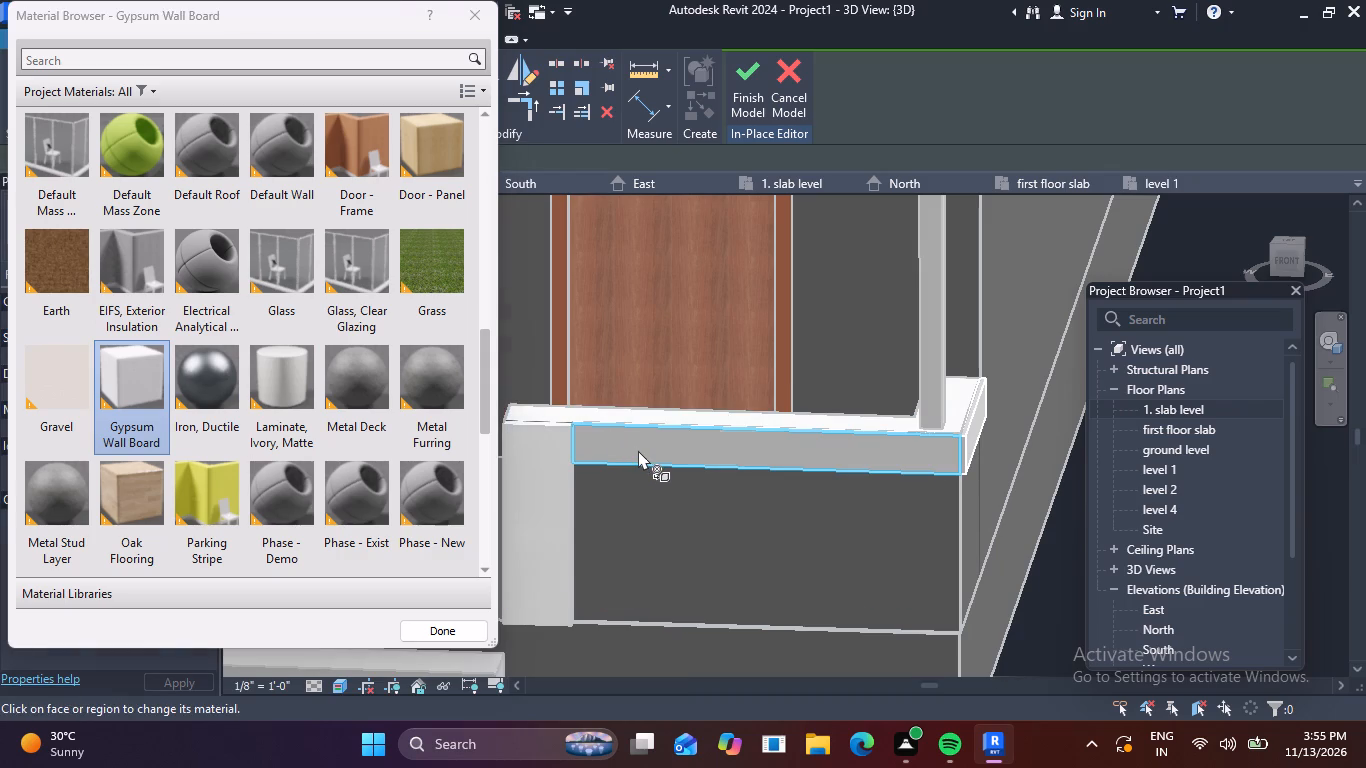
pyautogui.click(965, 448)
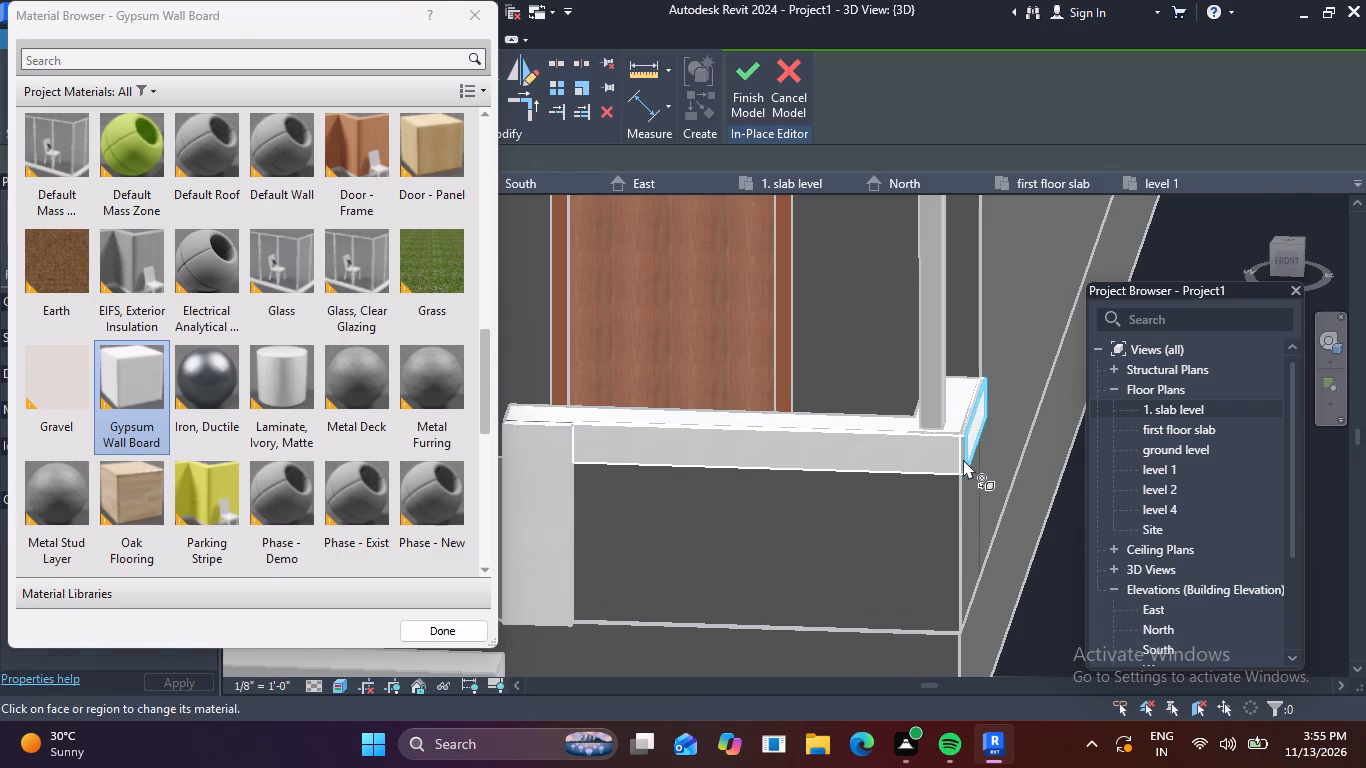
pyautogui.scroll(12, 962, 459)
pyautogui.click(968, 423)
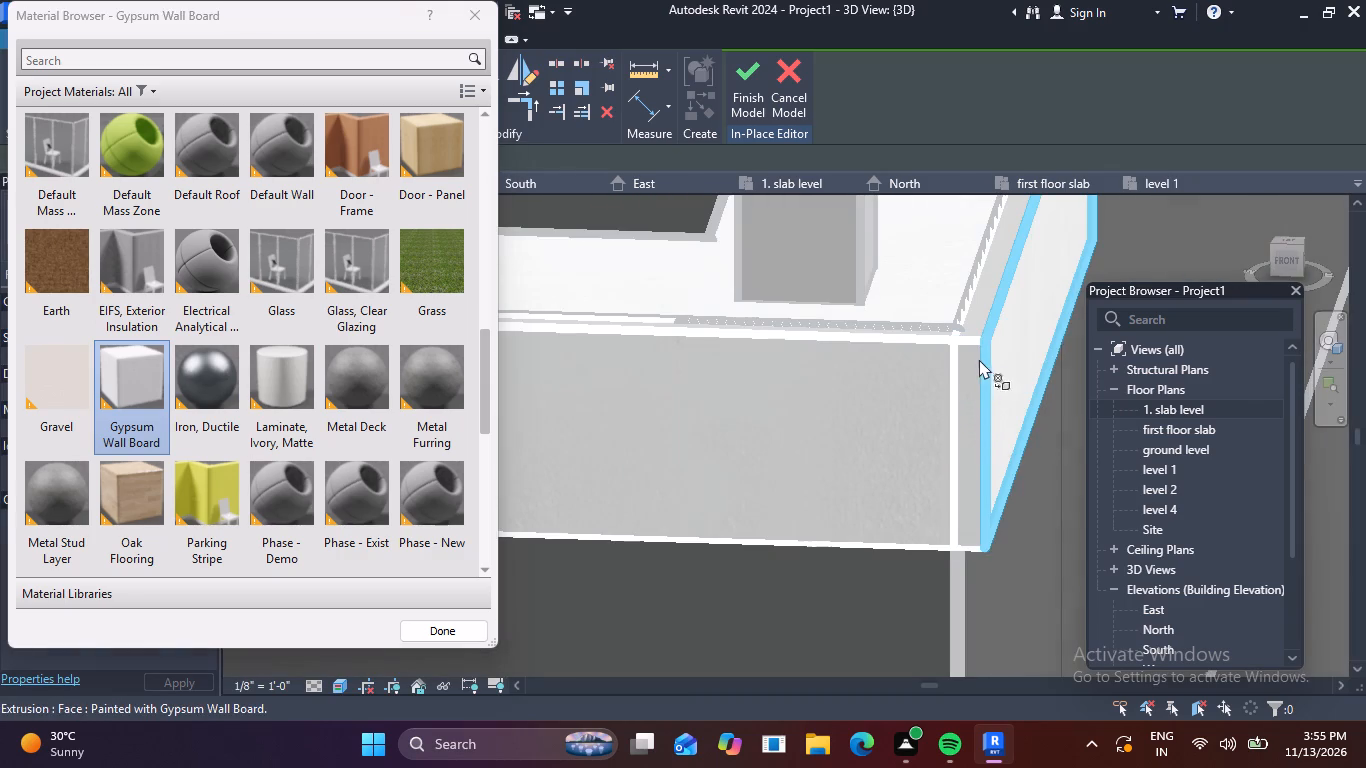
pyautogui.click(984, 301)
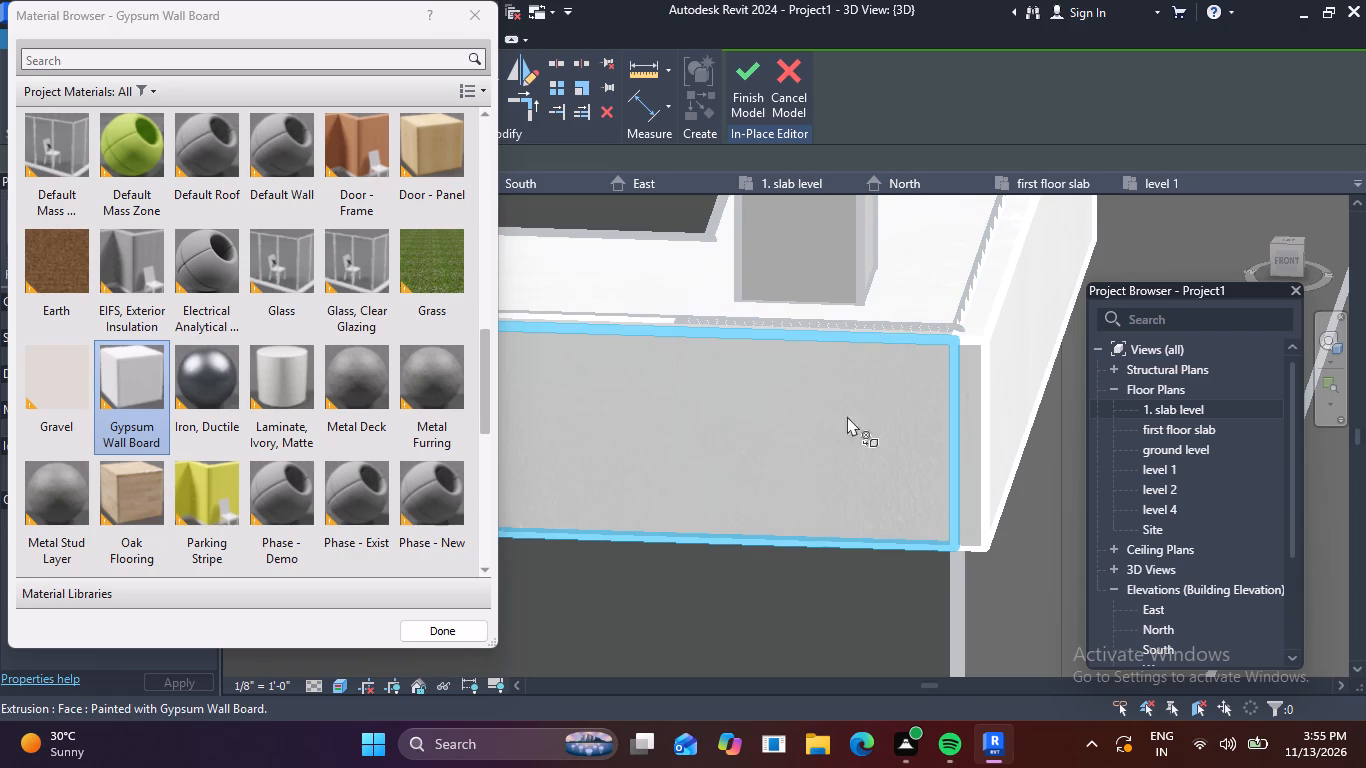
# Paint the porch wall band's narrow top face with Gypsum Wall Board, and finish the in-place model.
pyautogui.scroll(-1, 822, 426)
pyautogui.keyDown('shift'); pyautogui.moveTo(862, 412); pyautogui.dragTo(869, 509, button='middle'); pyautogui.keyUp('shift')
pyautogui.scroll(-1, 870, 387)
pyautogui.moveTo(872, 413); pyautogui.dragTo(869, 478, button='middle')
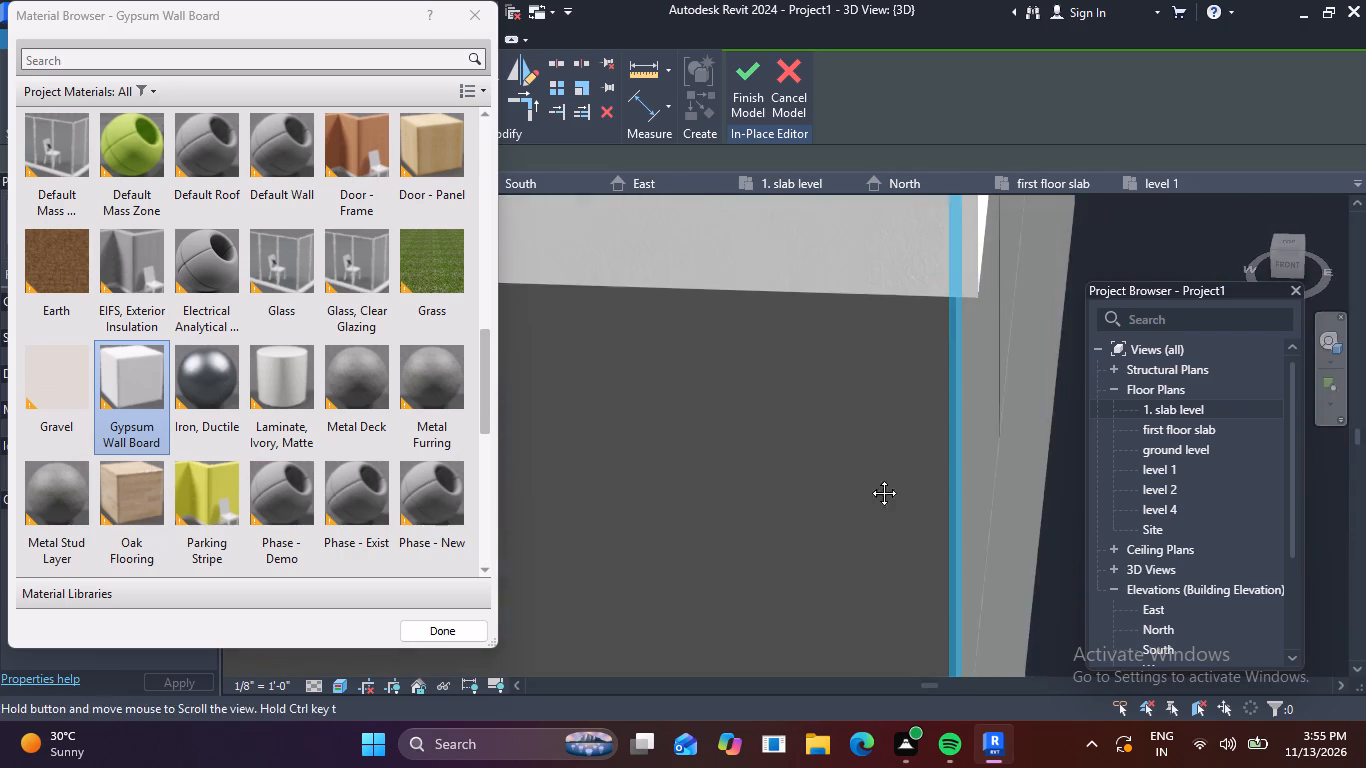
pyautogui.moveTo(869, 478); pyautogui.dragTo(880, 687, button='middle')
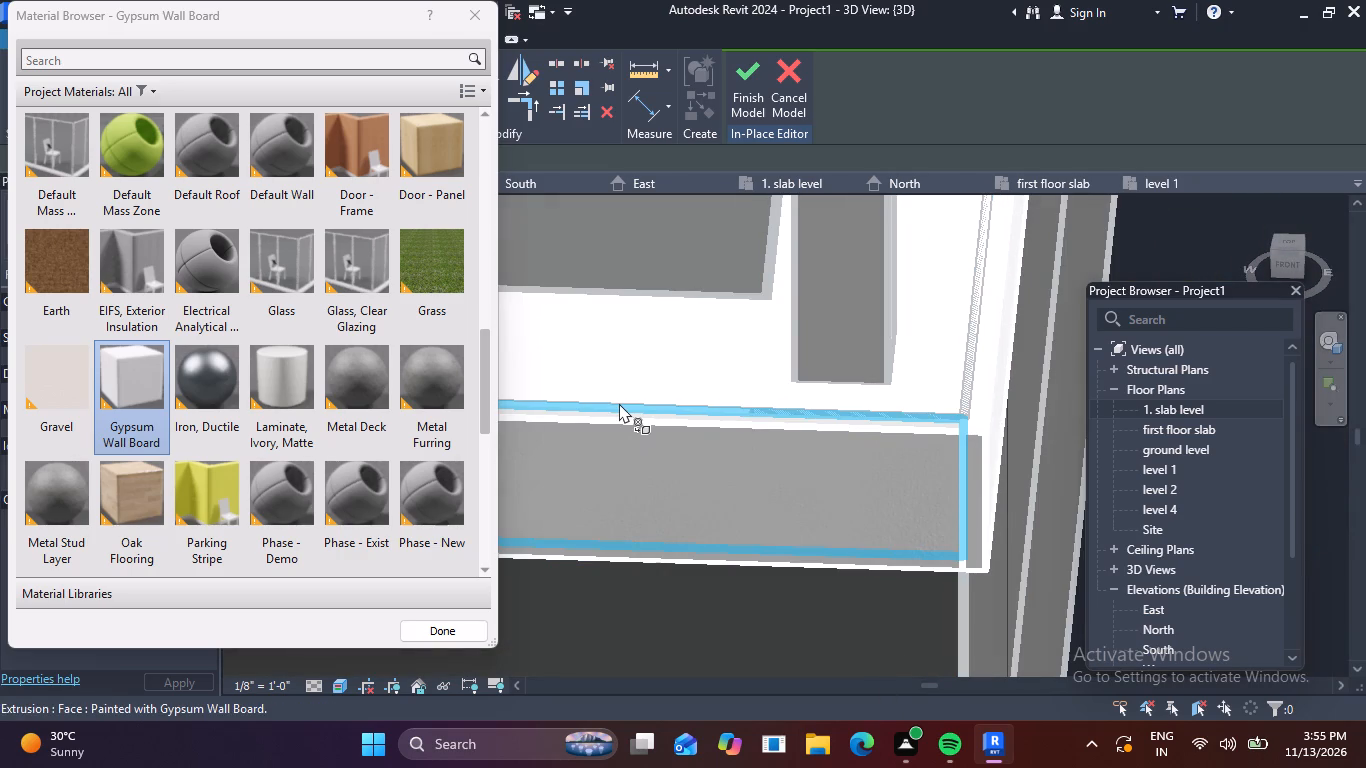
pyautogui.scroll(-2, 665, 389)
pyautogui.moveTo(703, 407); pyautogui.dragTo(1096, 506, button='middle')
pyautogui.scroll(-3, 926, 467)
pyautogui.keyDown('shift'); pyautogui.moveTo(897, 444); pyautogui.dragTo(873, 556, button='middle'); pyautogui.keyUp('shift')
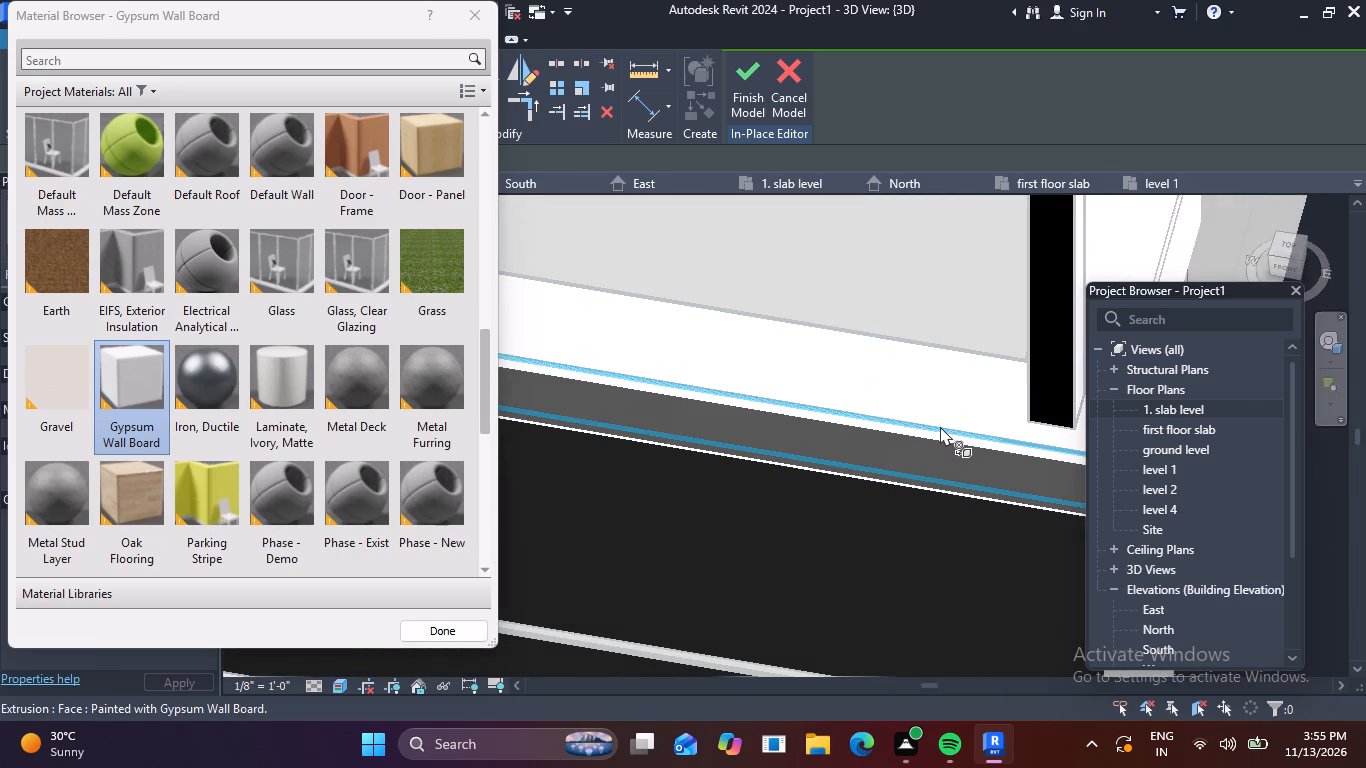
pyautogui.scroll(-1, 986, 439)
pyautogui.moveTo(976, 441); pyautogui.dragTo(887, 448, button='middle')
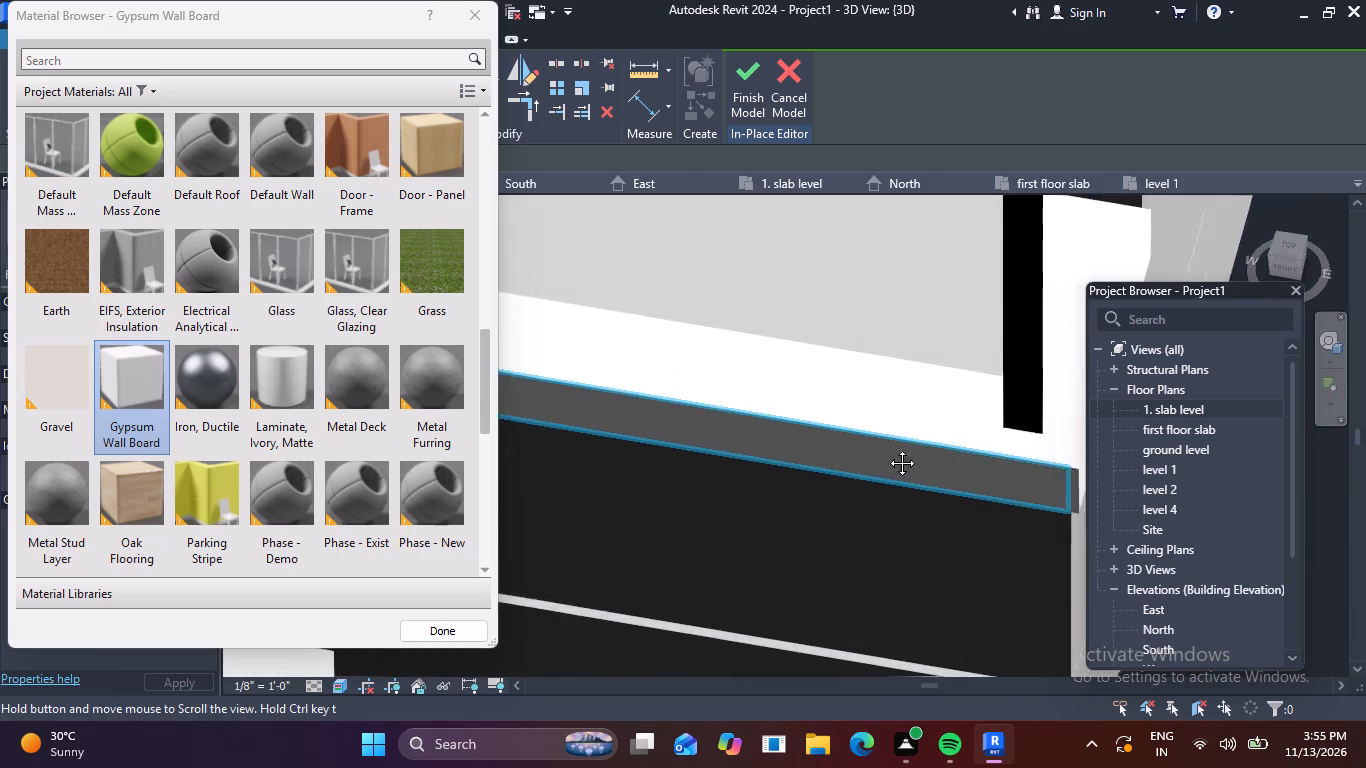
pyautogui.moveTo(887, 448); pyautogui.dragTo(725, 429, button='middle')
pyautogui.scroll(-3, 776, 454)
pyautogui.moveTo(783, 460); pyautogui.dragTo(1091, 488, button='middle')
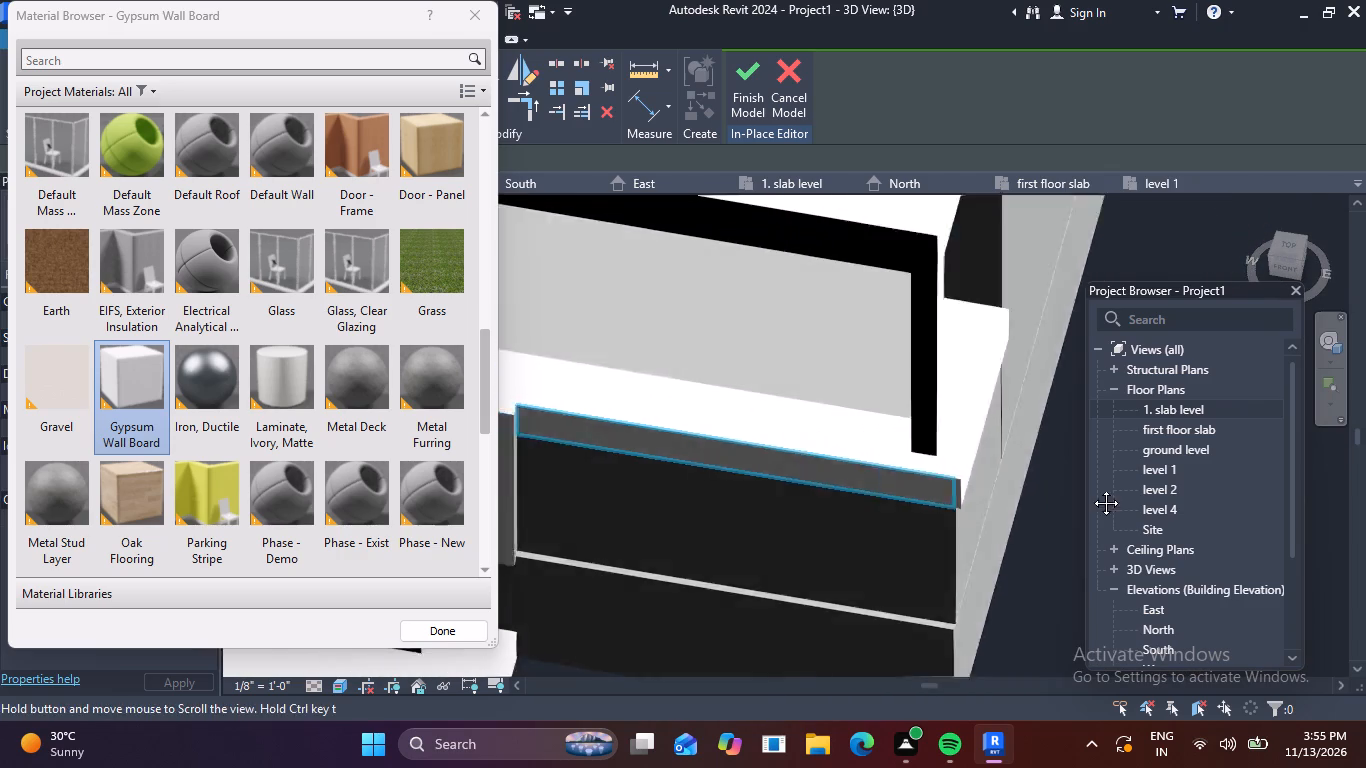
pyautogui.moveTo(1091, 488); pyautogui.dragTo(1136, 486, button='middle')
pyautogui.scroll(3, 759, 418)
pyautogui.keyDown('shift'); pyautogui.moveTo(783, 369); pyautogui.dragTo(760, 440, button='middle'); pyautogui.keyUp('shift')
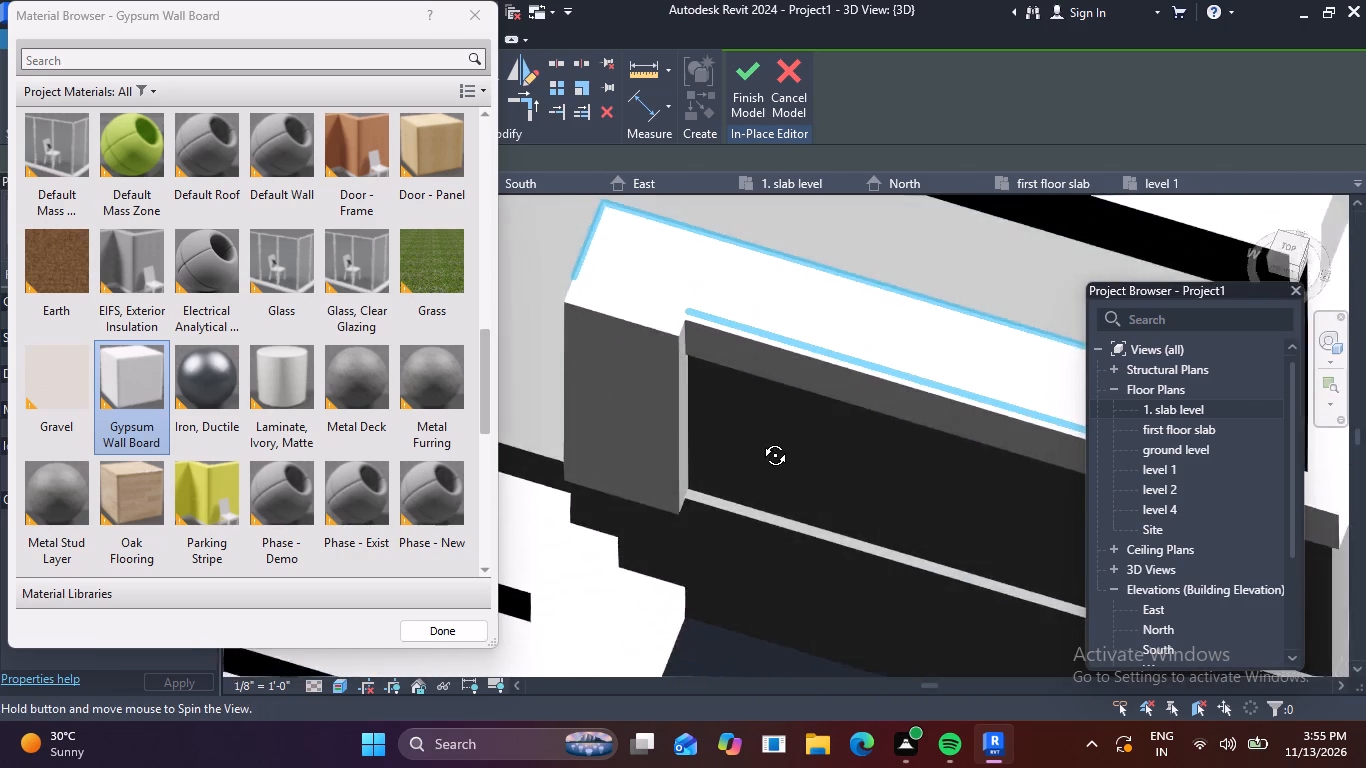
pyautogui.keyDown('shift'); pyautogui.moveTo(760, 440); pyautogui.dragTo(741, 473, button='middle'); pyautogui.keyUp('shift')
pyautogui.keyDown('shift'); pyautogui.scroll(1, 740, 468); pyautogui.keyUp('shift')
pyautogui.scroll(4, 684, 334)
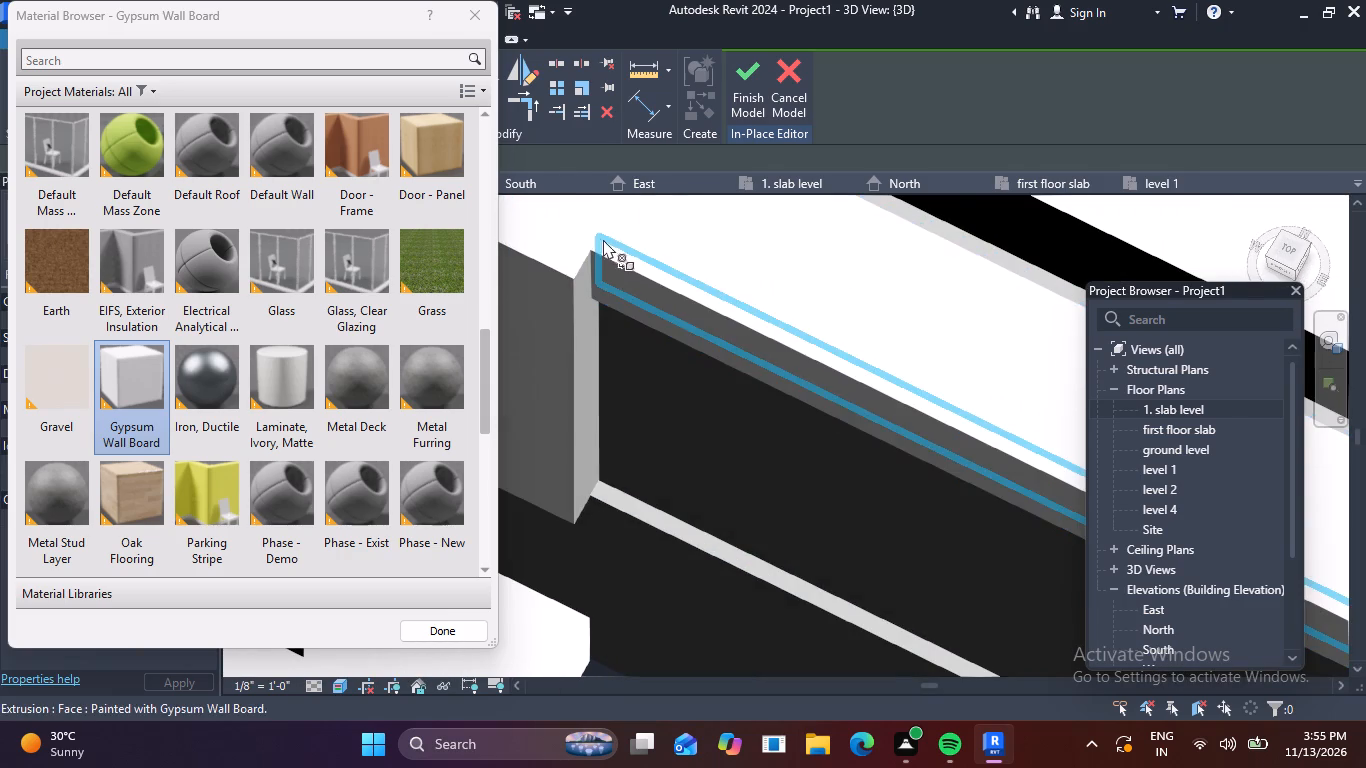
pyautogui.scroll(5, 584, 241)
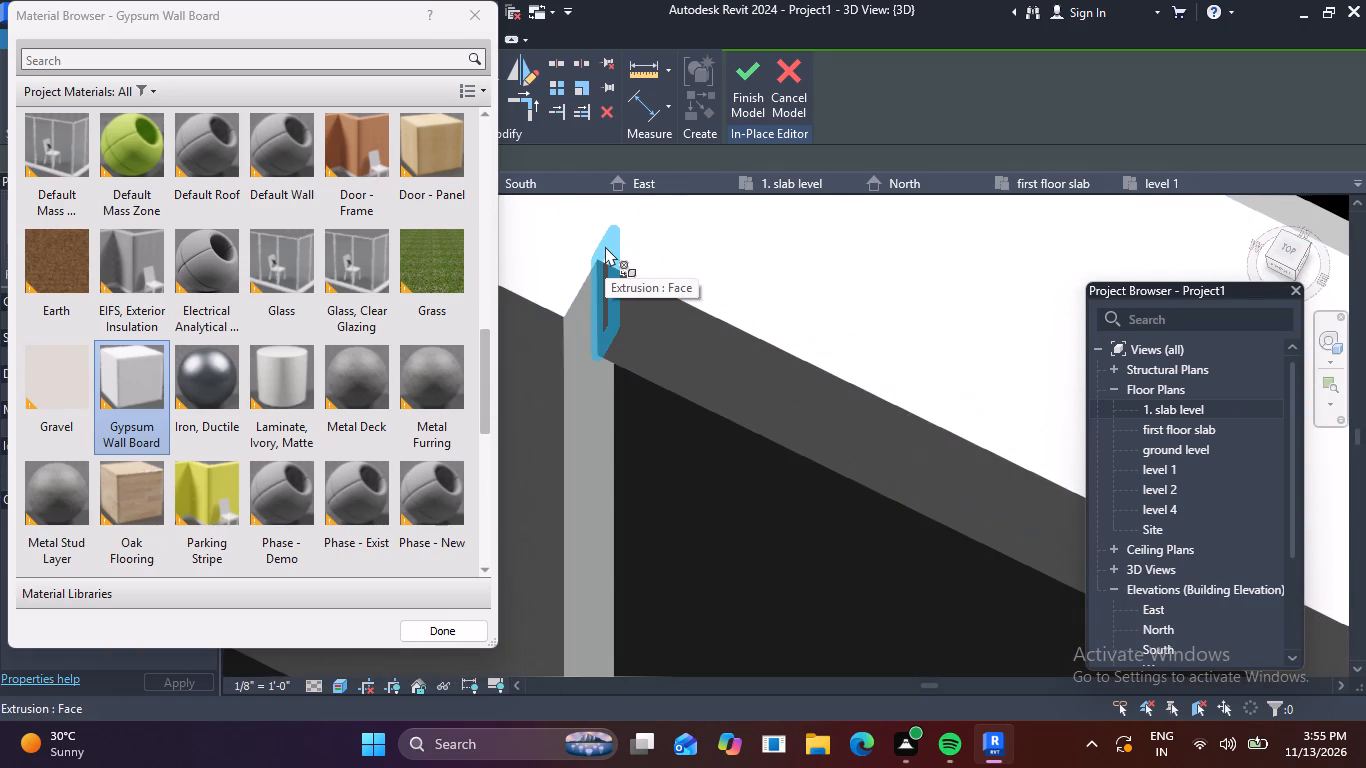
pyautogui.click(631, 256)
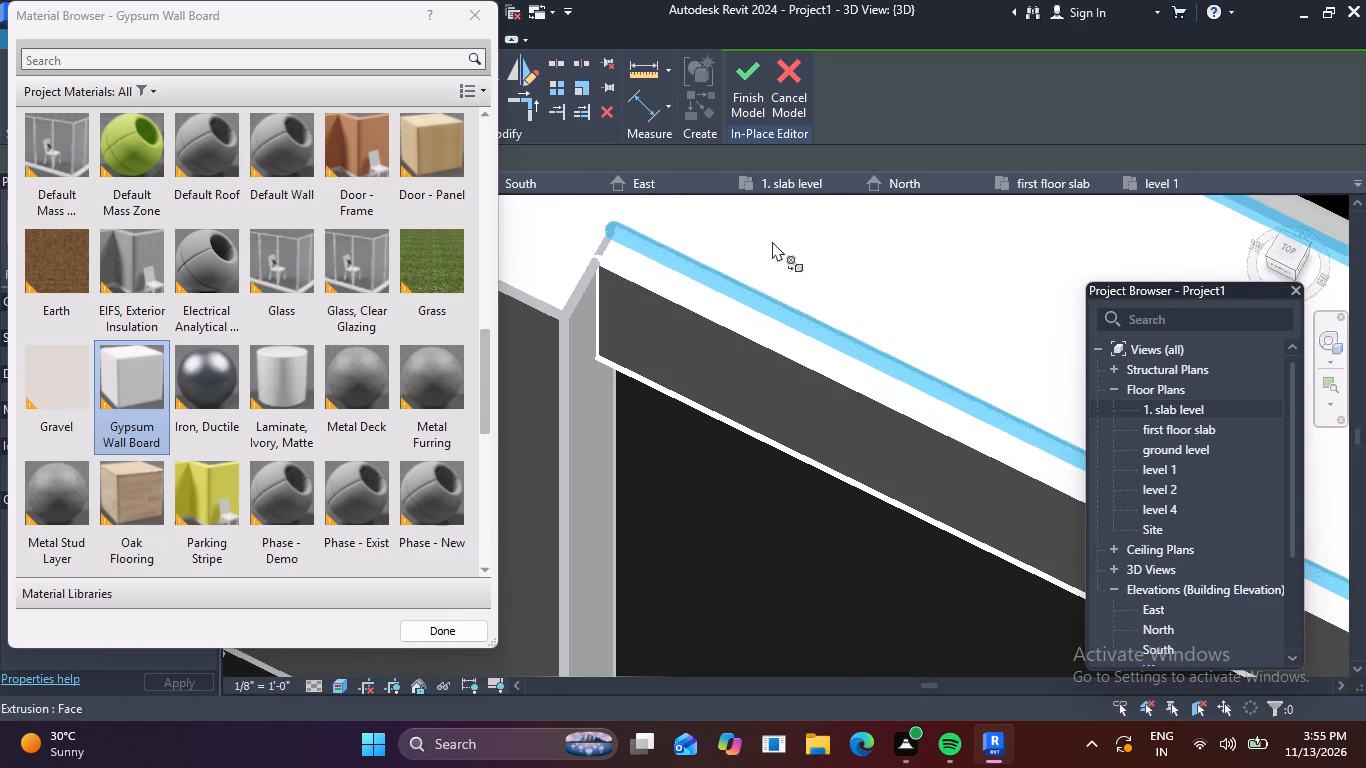
pyautogui.scroll(-5, 772, 241)
pyautogui.scroll(-10, 720, 357)
pyautogui.moveTo(770, 438); pyautogui.dragTo(587, 399, button='middle')
pyautogui.click(747, 86)
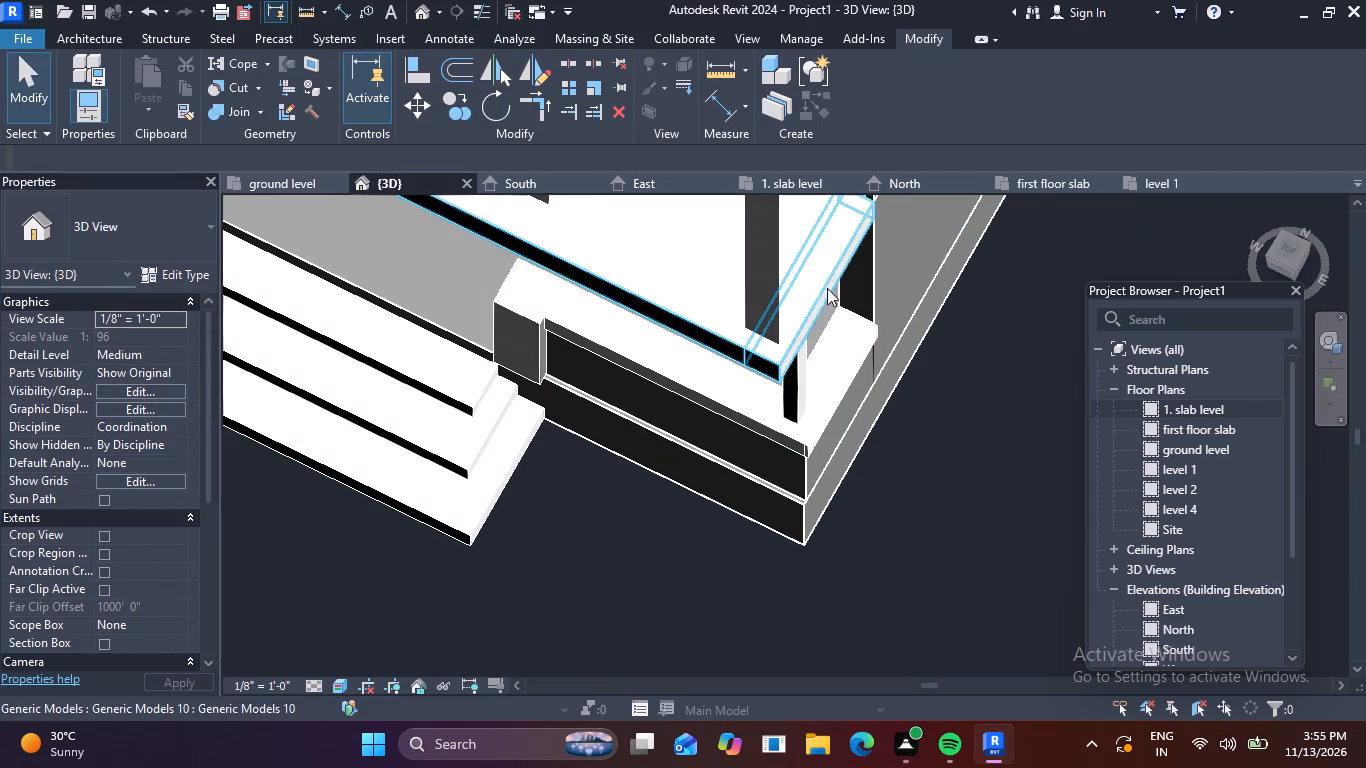
# Open the slender porch corner post in place and paint its front face with Steel, Carbon.
pyautogui.moveTo(716, 408); pyautogui.dragTo(759, 323, button='middle')
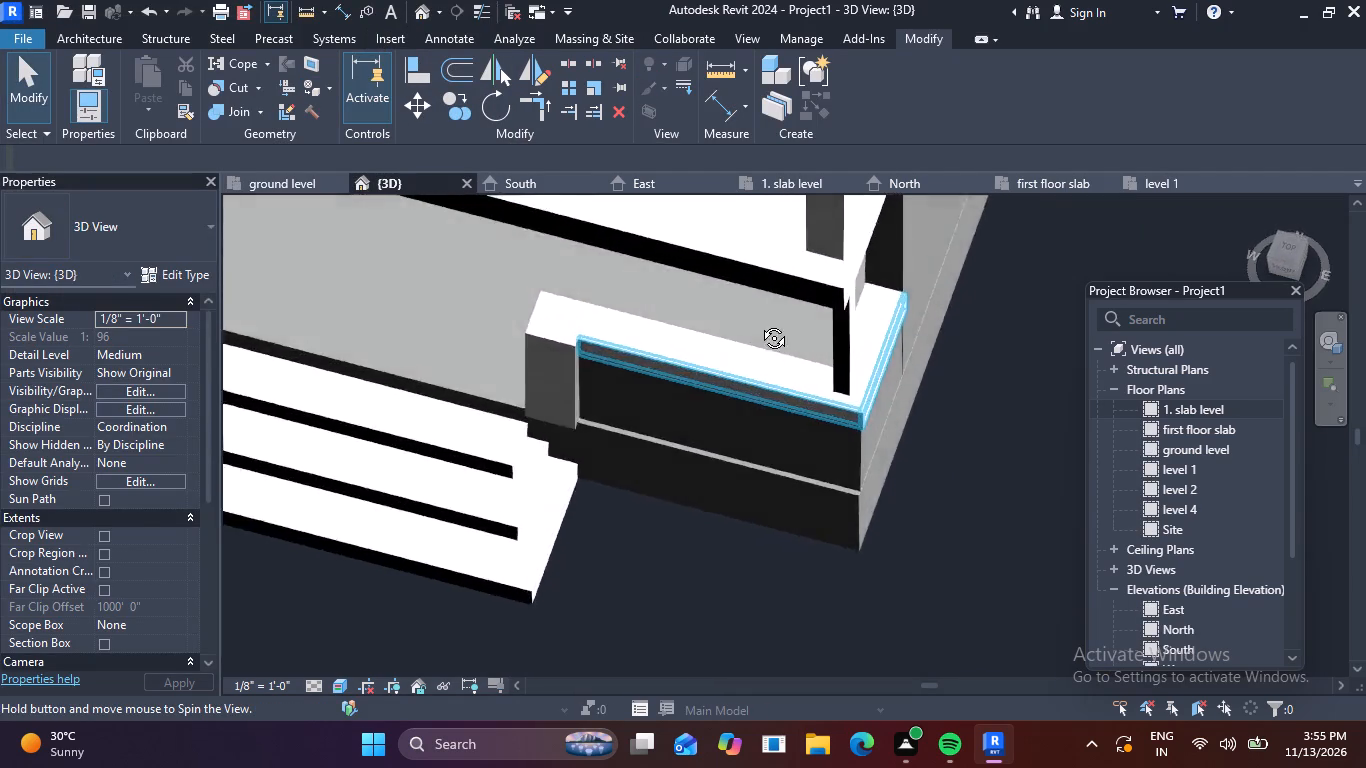
pyautogui.moveTo(759, 323); pyautogui.dragTo(813, 98, button='middle')
pyautogui.scroll(-1, 840, 266)
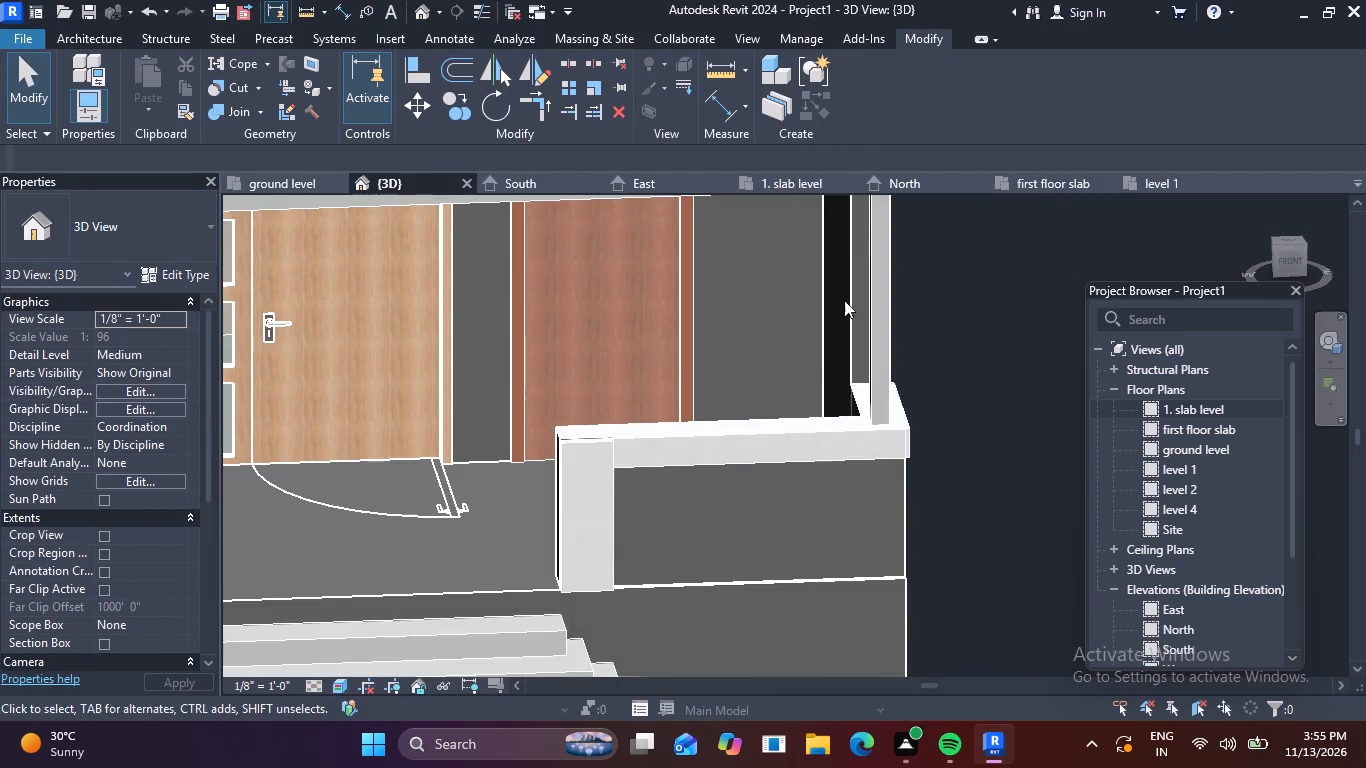
pyautogui.scroll(-2, 844, 300)
pyautogui.keyDown('shift'); pyautogui.moveTo(805, 436); pyautogui.dragTo(735, 351, button='middle'); pyautogui.keyUp('shift')
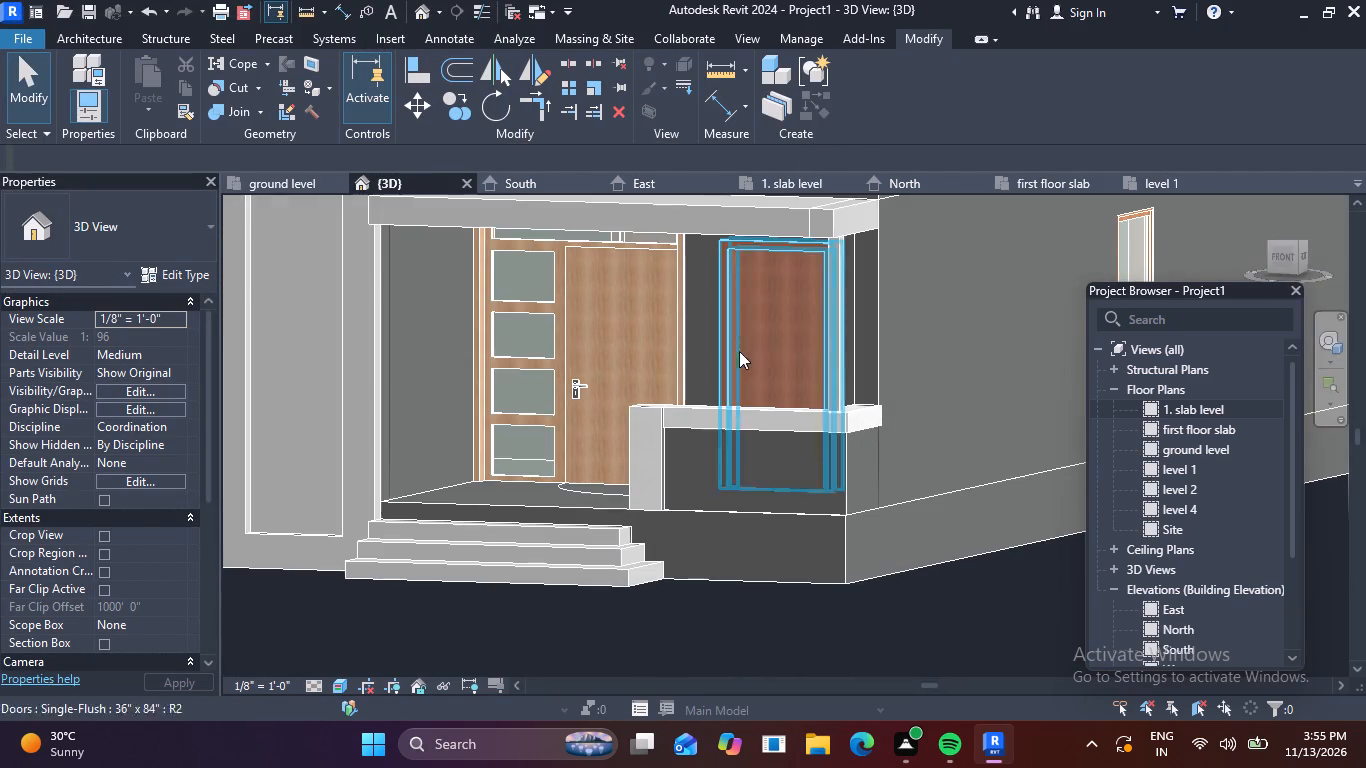
pyautogui.click(839, 286)
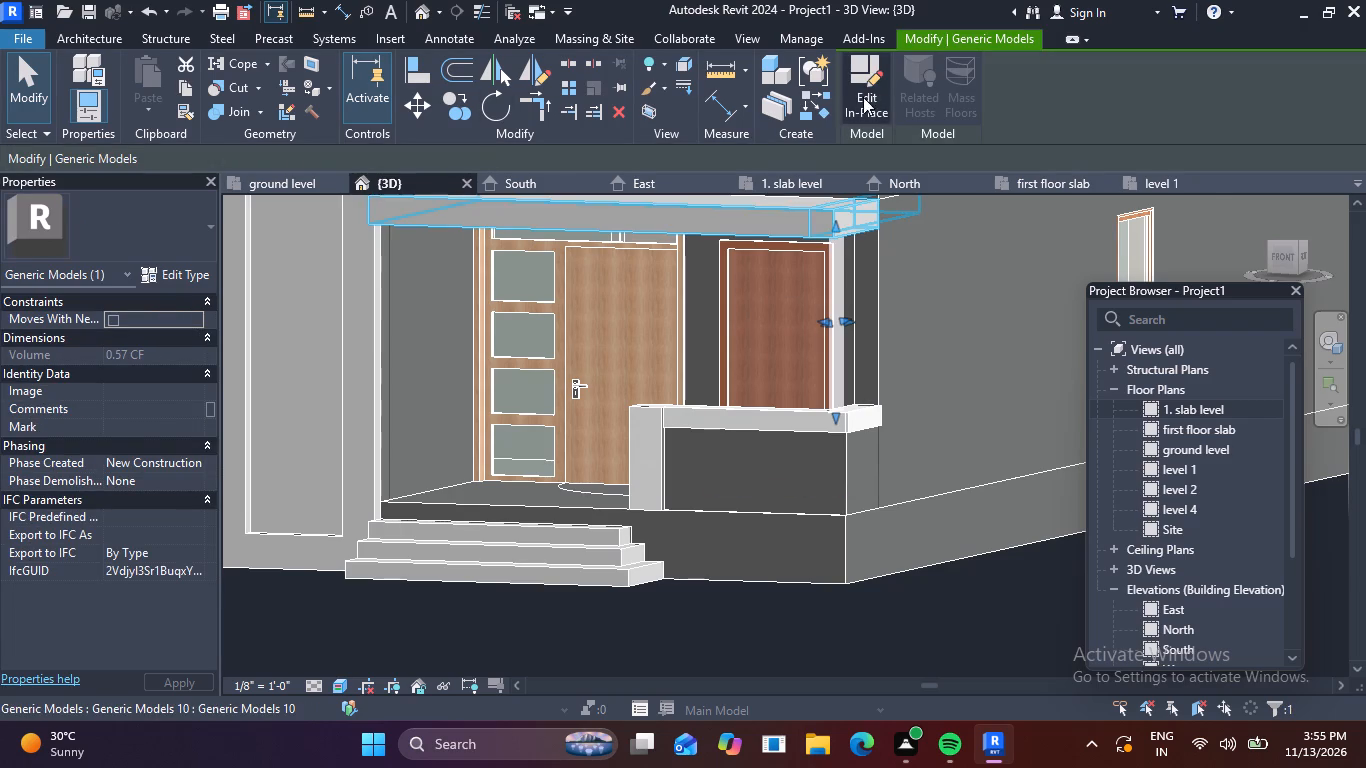
pyautogui.click(878, 95)
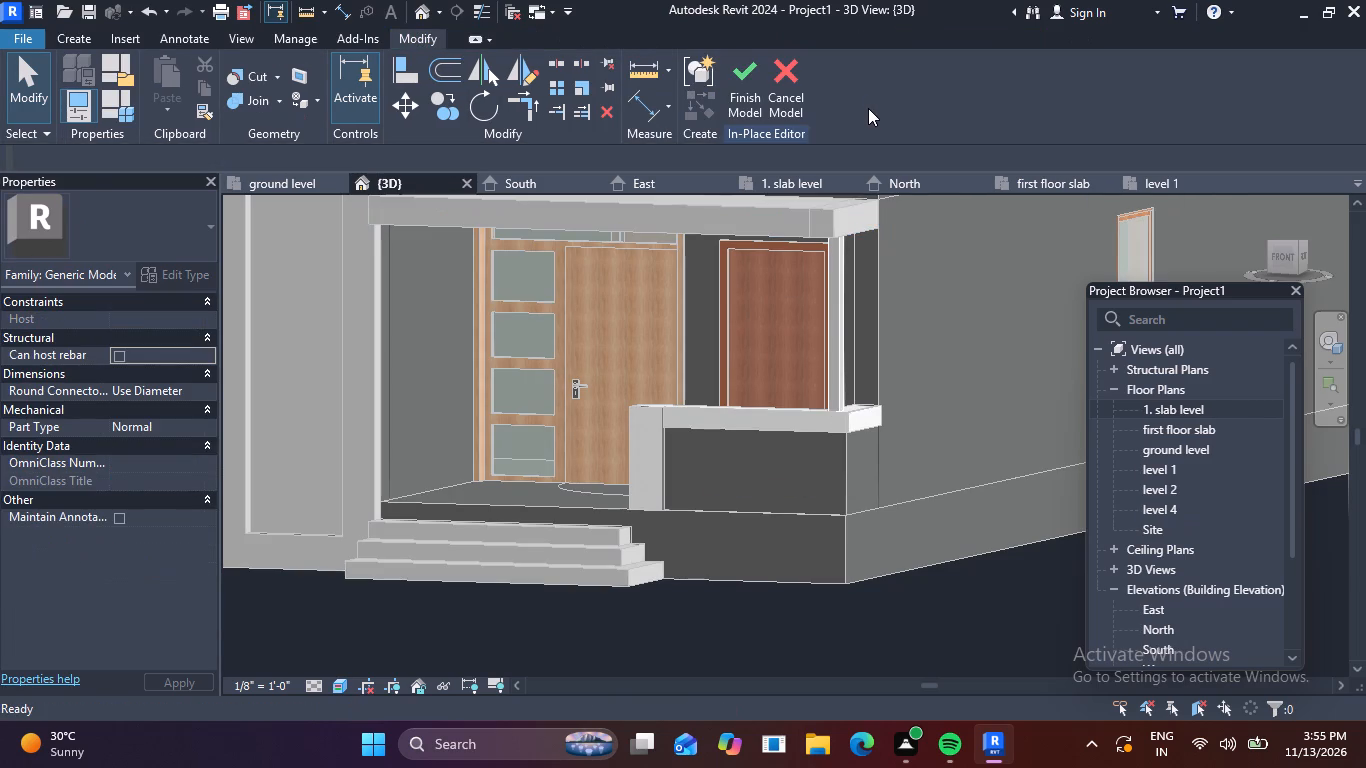
pyautogui.click(312, 101)
pyautogui.click(311, 133)
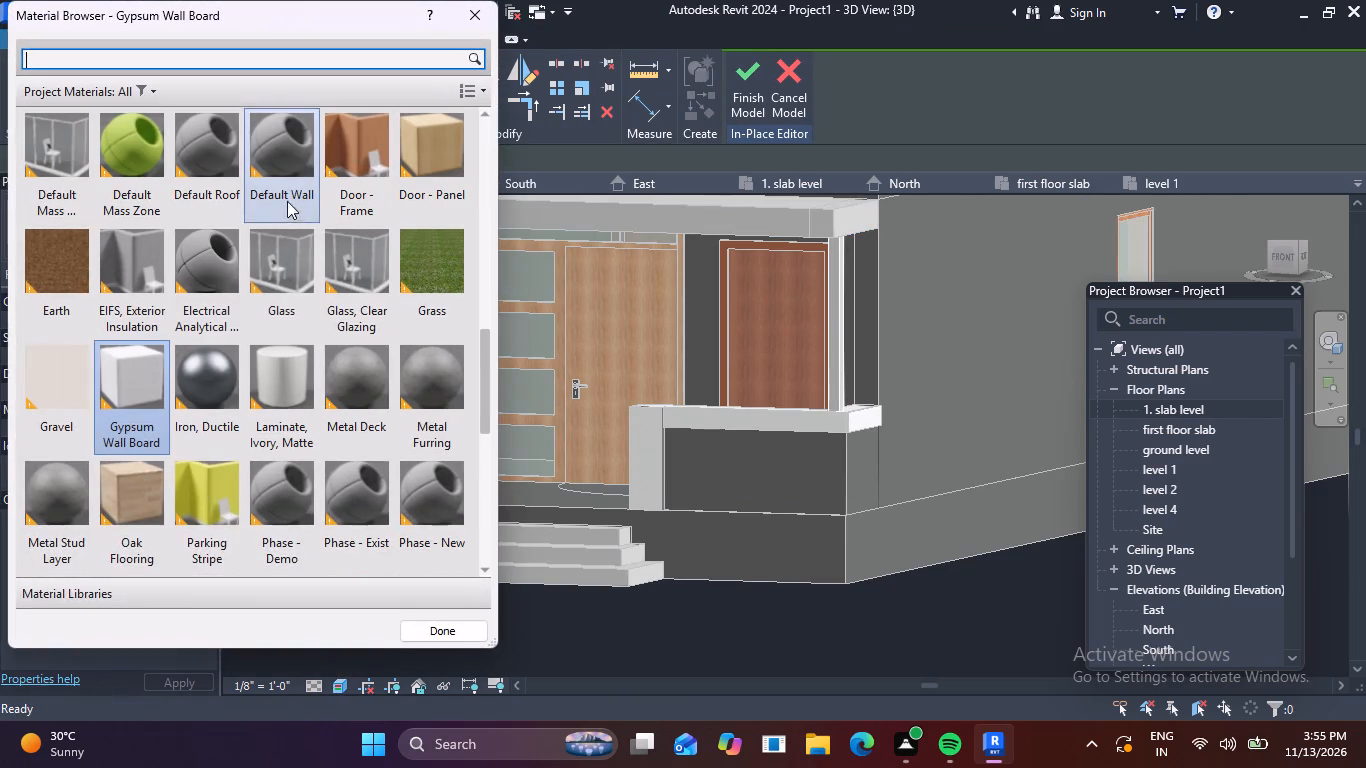
pyautogui.scroll(-4, 250, 282)
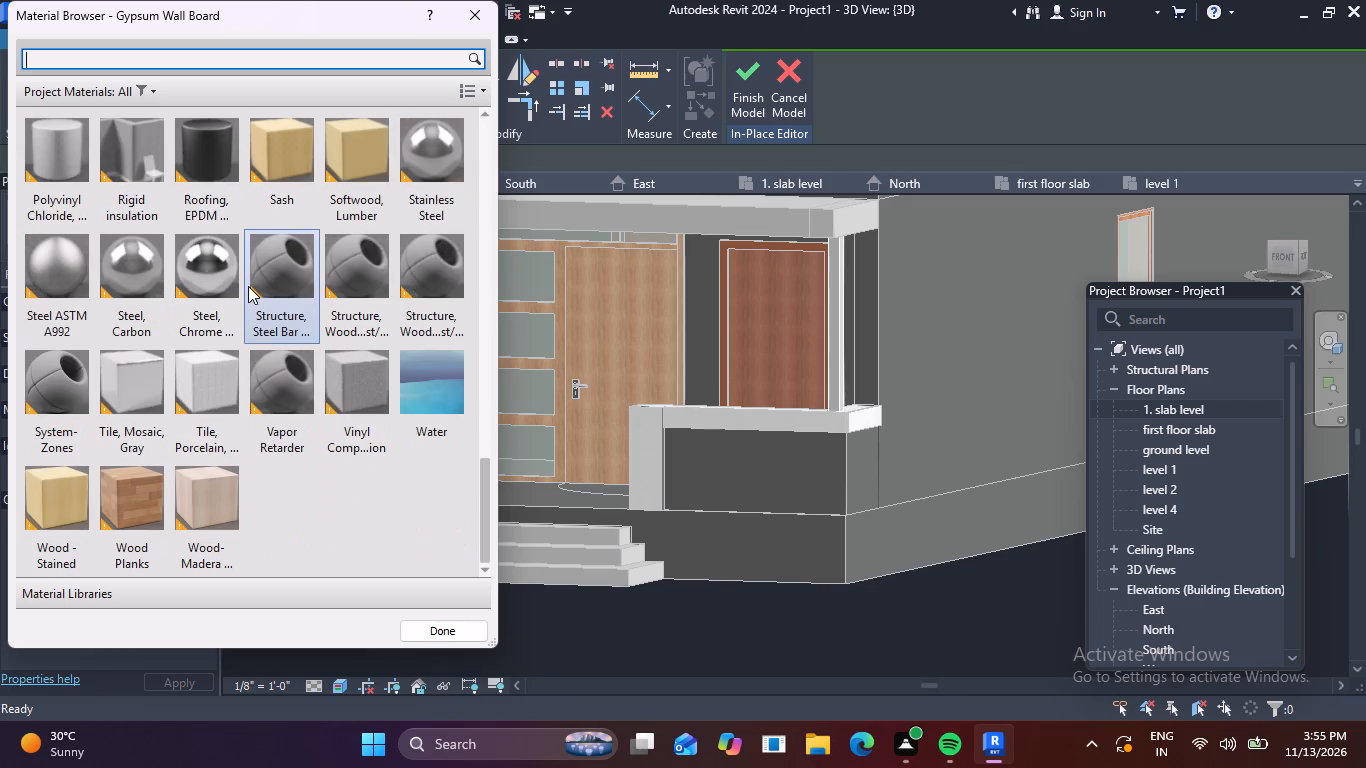
pyautogui.scroll(-3, 248, 286)
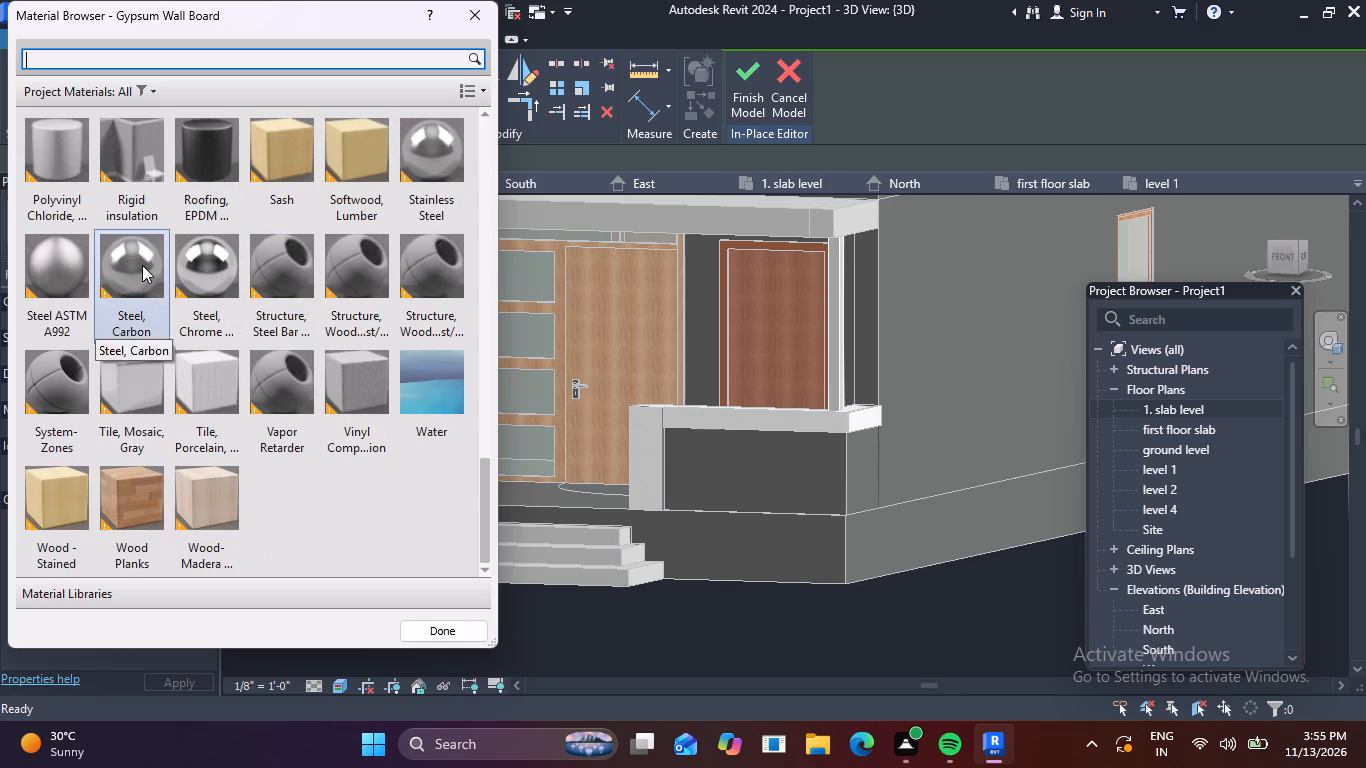
pyautogui.click(142, 265)
pyautogui.scroll(4, 861, 356)
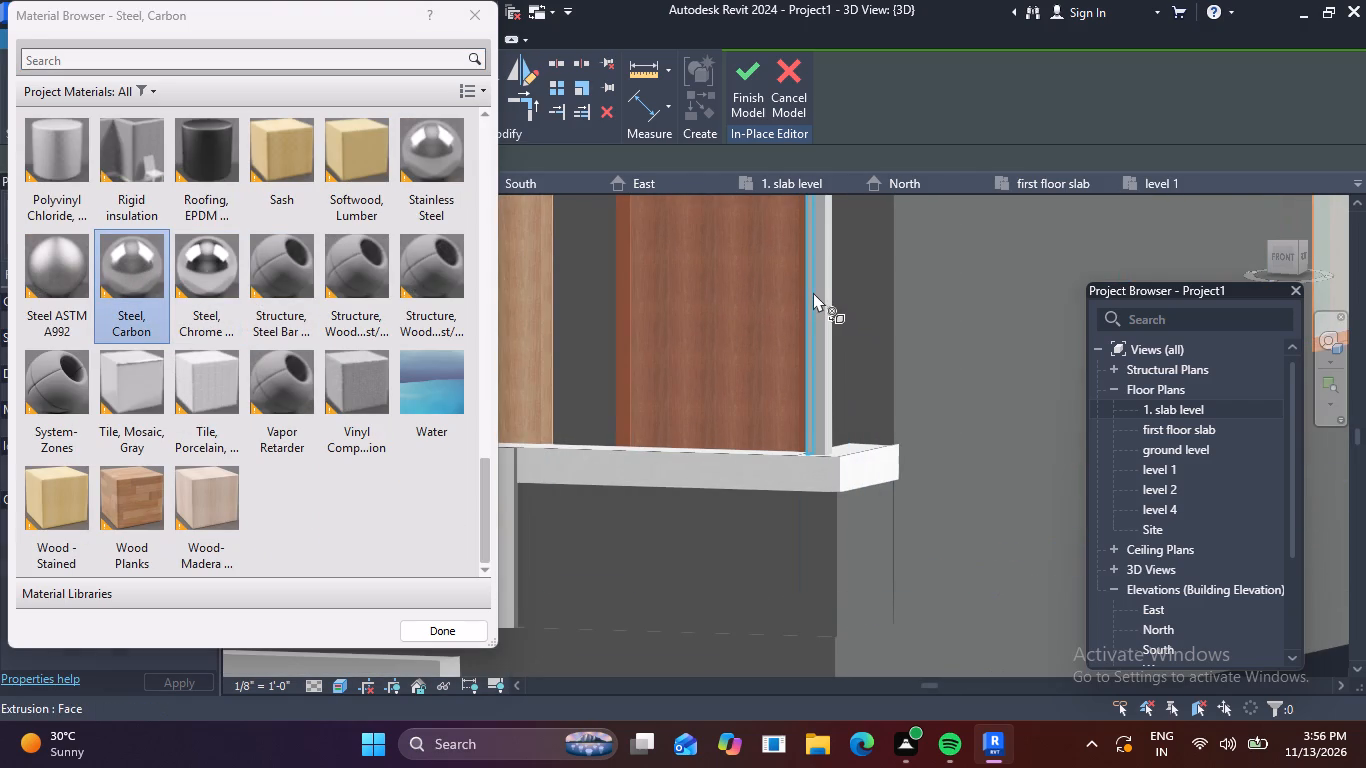
pyautogui.scroll(5, 819, 297)
pyautogui.click(821, 292)
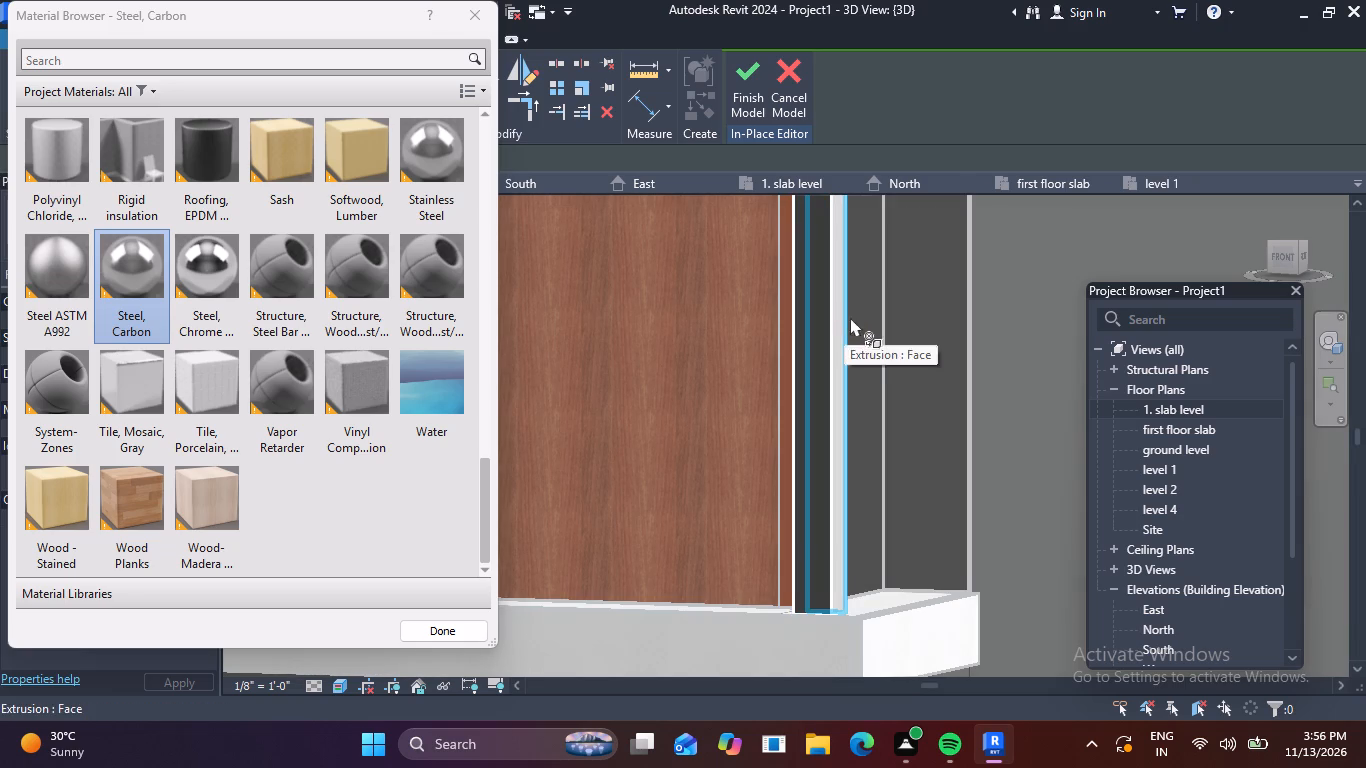
# Paint the porch post's outer side face with Steel, Carbon, check its visible faces, and finish the in-place model.
pyautogui.keyDown('shift'); pyautogui.moveTo(839, 394); pyautogui.dragTo(760, 393, button='middle'); pyautogui.keyUp('shift')
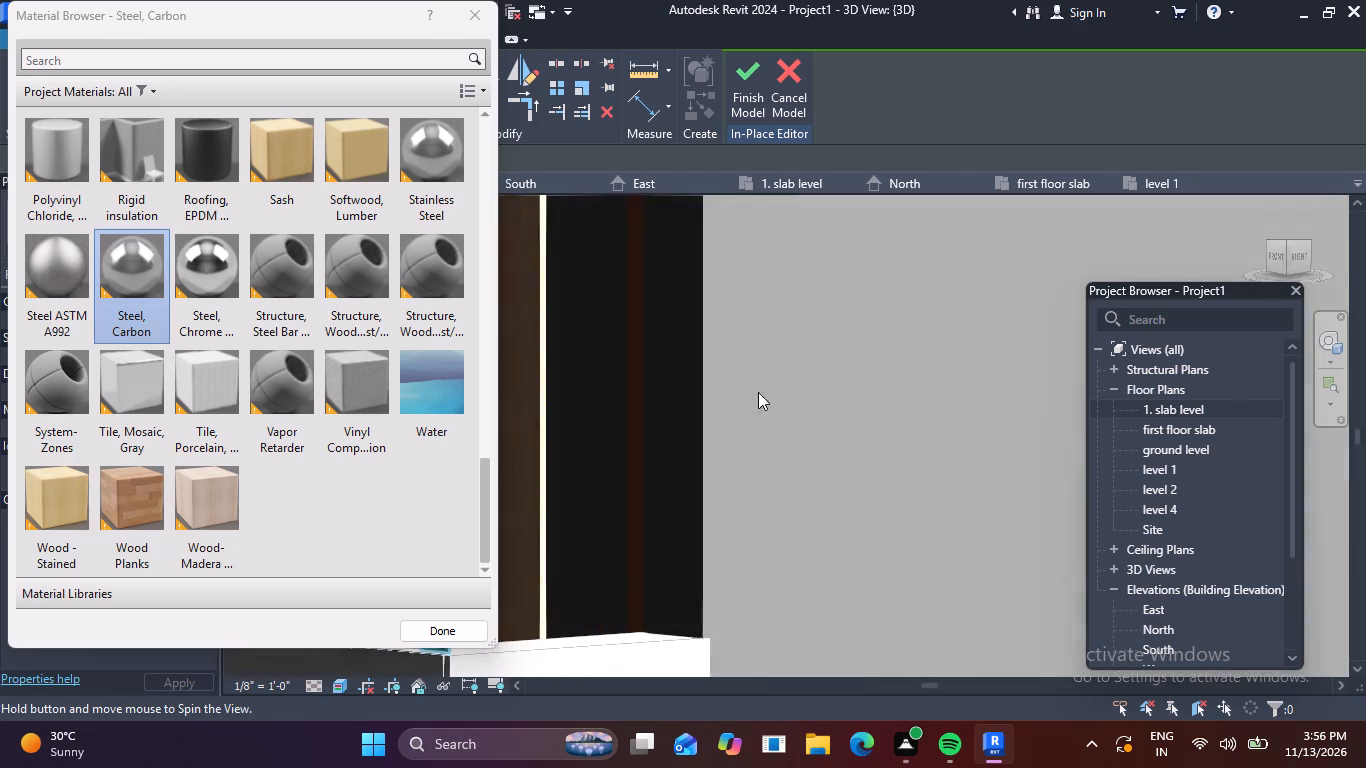
pyautogui.scroll(-2, 628, 366)
pyautogui.moveTo(668, 358); pyautogui.dragTo(807, 320, button='middle')
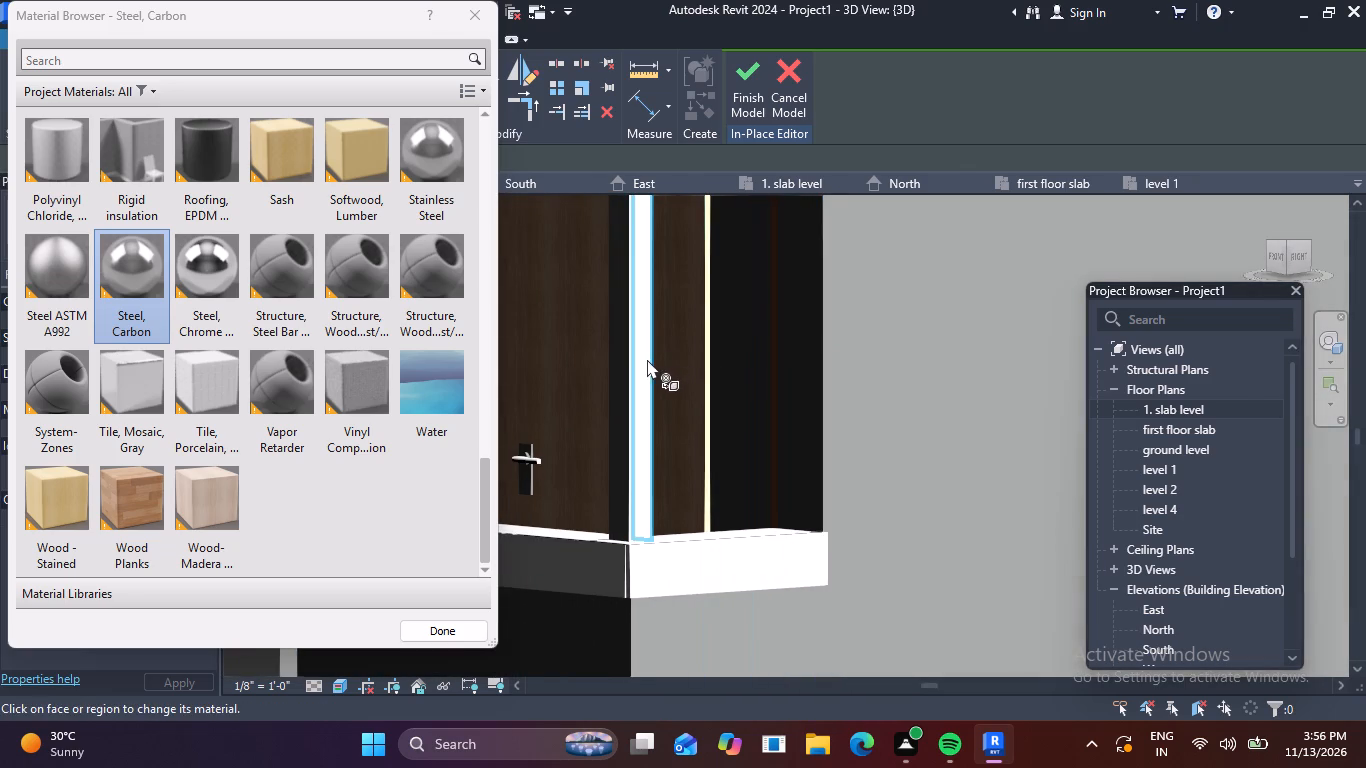
pyautogui.click(646, 359)
pyautogui.keyDown('shift'); pyautogui.moveTo(559, 379); pyautogui.dragTo(750, 430, button='middle'); pyautogui.keyUp('shift')
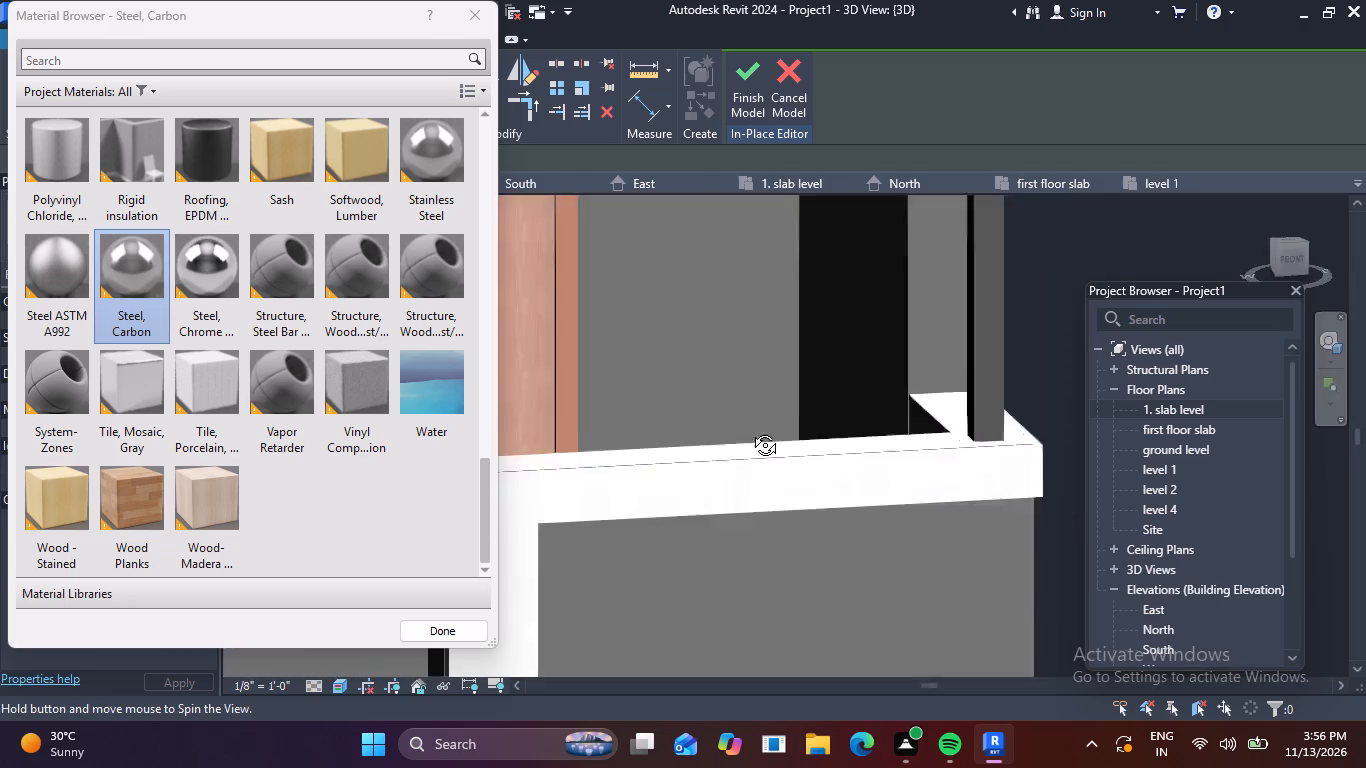
pyautogui.keyDown('shift'); pyautogui.moveTo(750, 430); pyautogui.dragTo(776, 429, button='middle'); pyautogui.keyUp('shift')
pyautogui.scroll(-2, 881, 349)
pyautogui.moveTo(860, 365); pyautogui.dragTo(654, 418, button='middle')
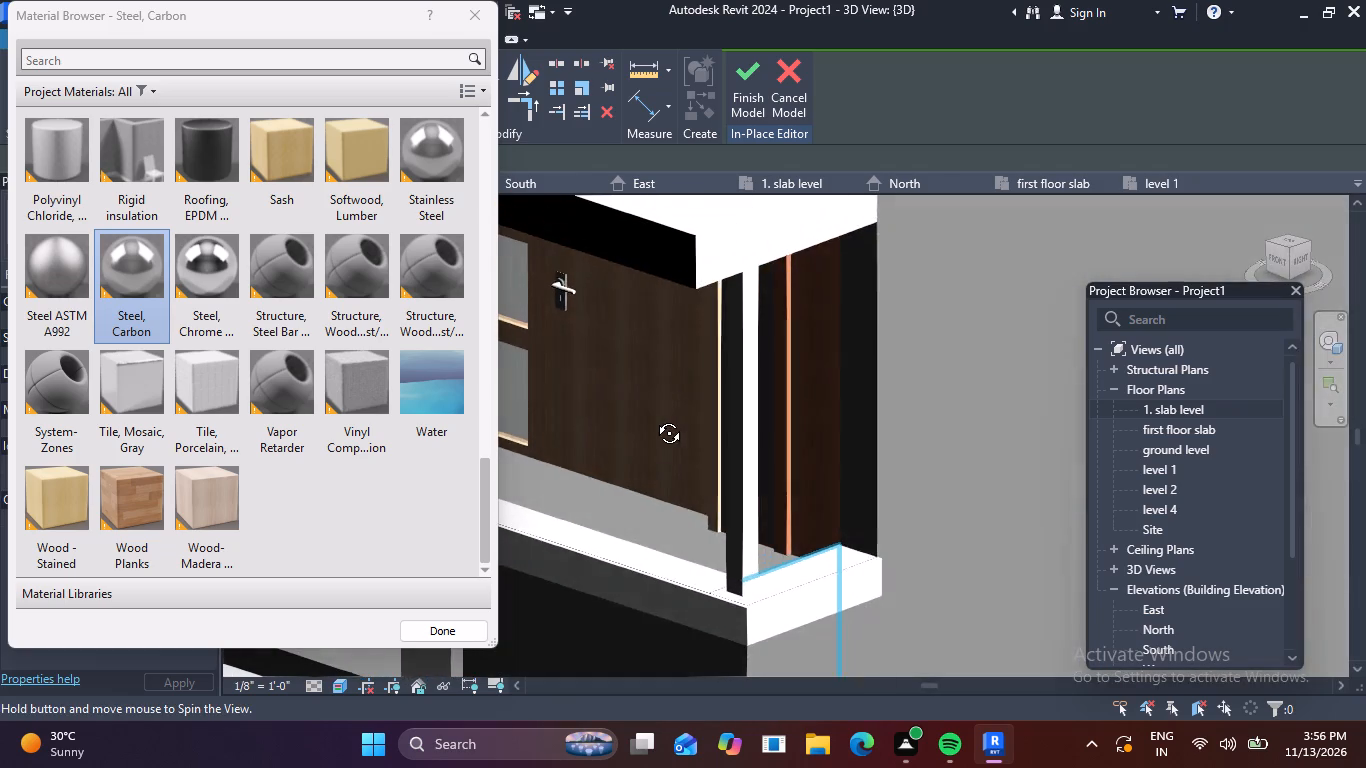
pyautogui.moveTo(654, 418); pyautogui.dragTo(656, 417, button='middle')
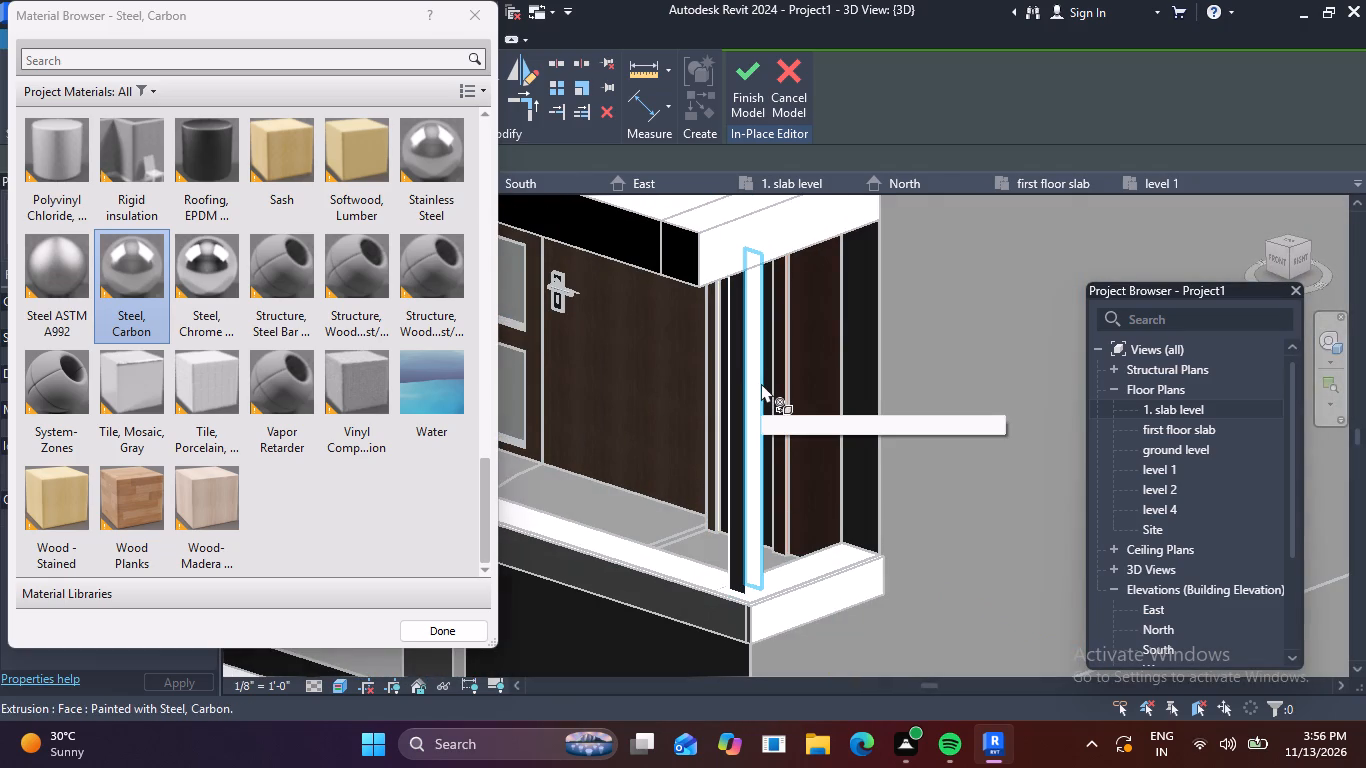
pyautogui.click(761, 383)
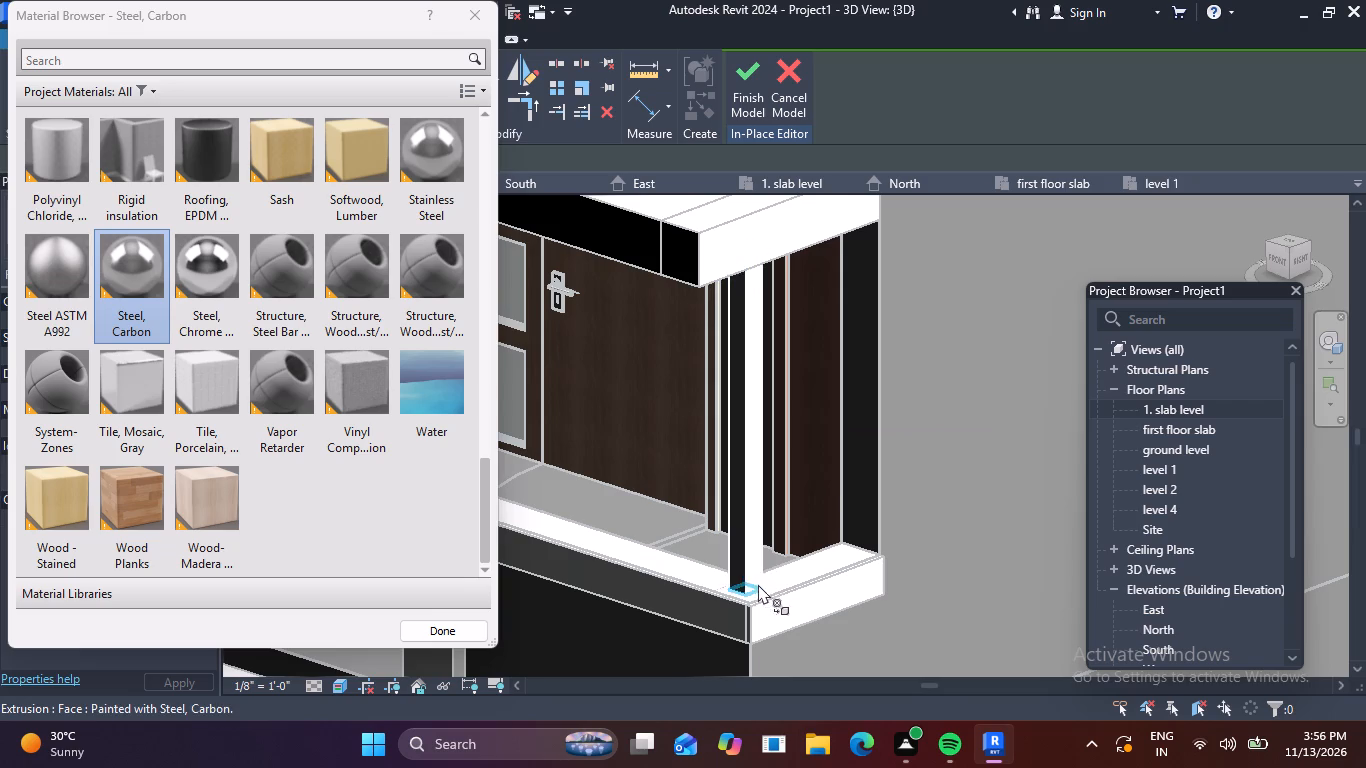
pyautogui.scroll(5, 767, 505)
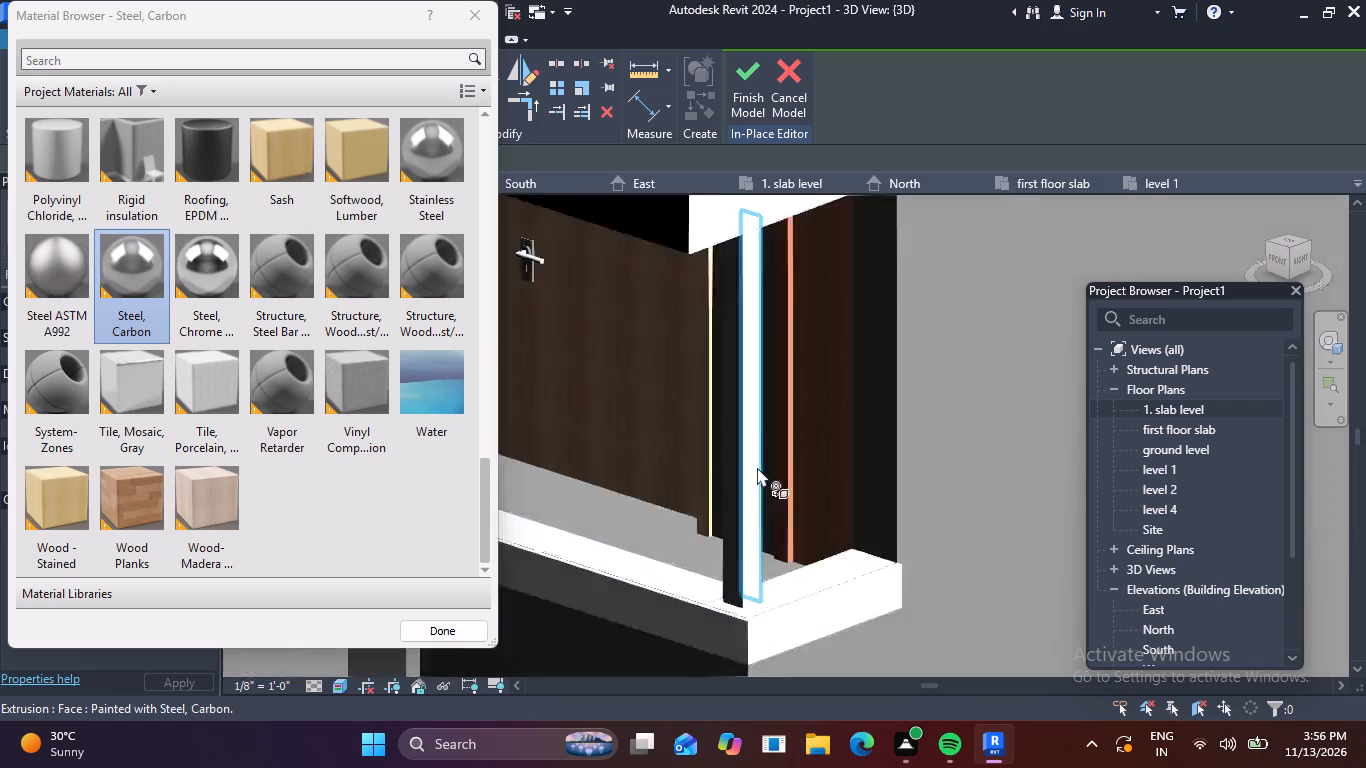
pyautogui.click(745, 348)
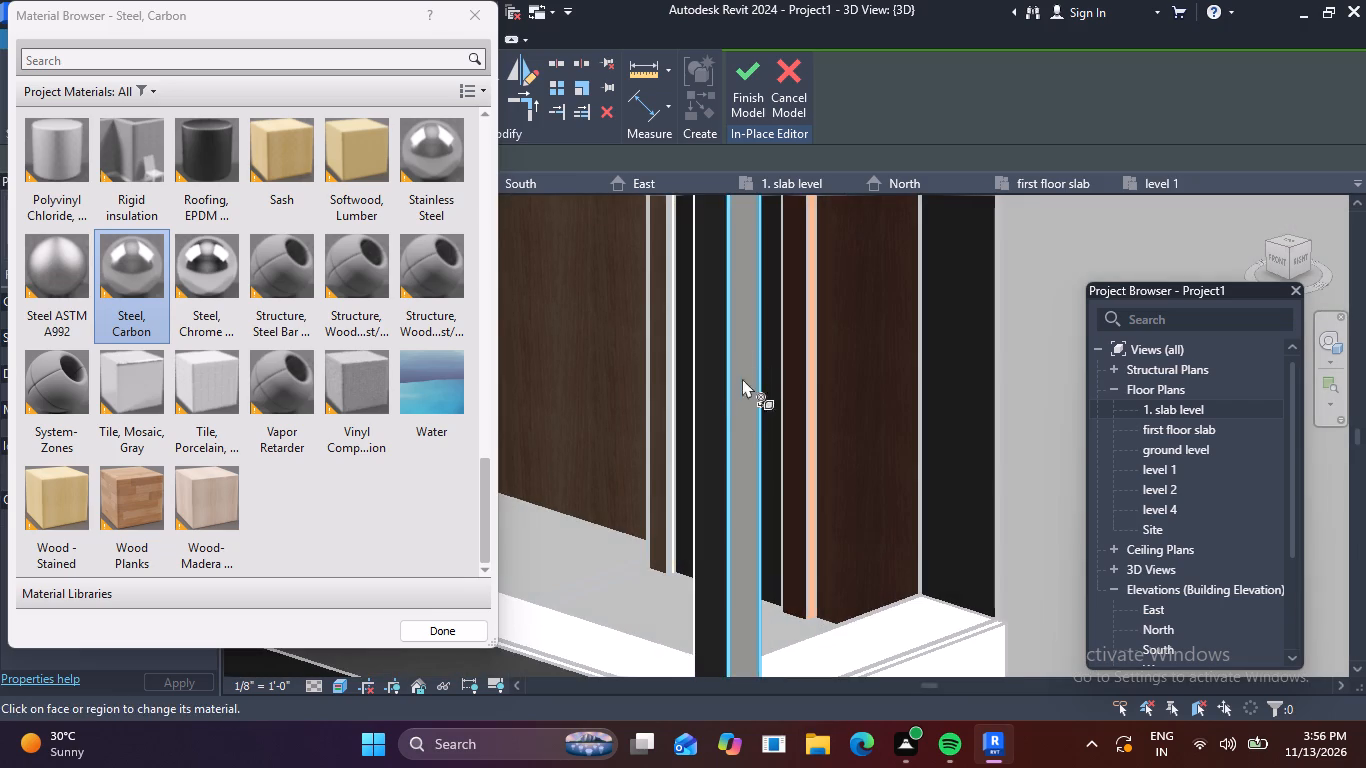
pyautogui.scroll(-5, 722, 428)
pyautogui.scroll(-4, 639, 503)
pyautogui.keyDown('shift'); pyautogui.moveTo(624, 545); pyautogui.dragTo(710, 538, button='middle'); pyautogui.keyUp('shift')
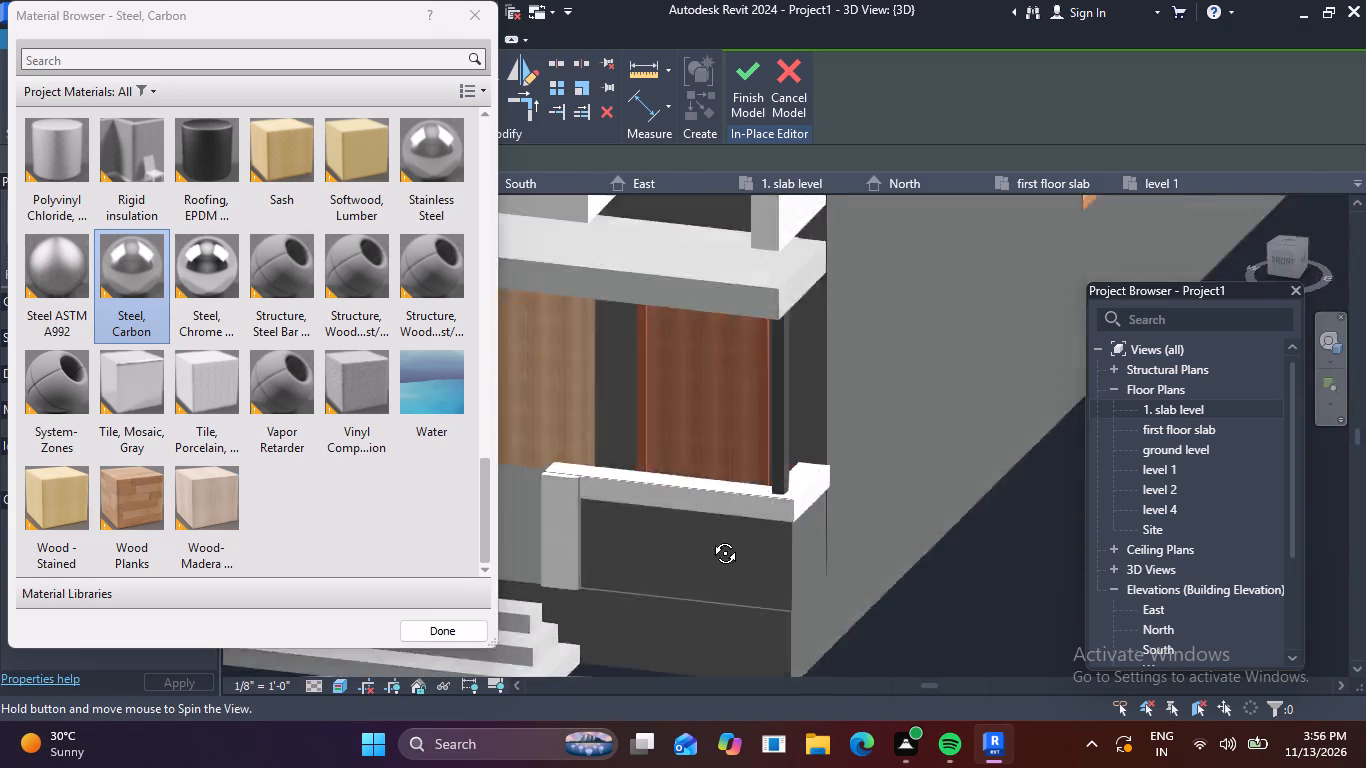
pyautogui.keyDown('shift'); pyautogui.moveTo(710, 538); pyautogui.dragTo(826, 513, button='middle'); pyautogui.keyUp('shift')
pyautogui.press('Escape')
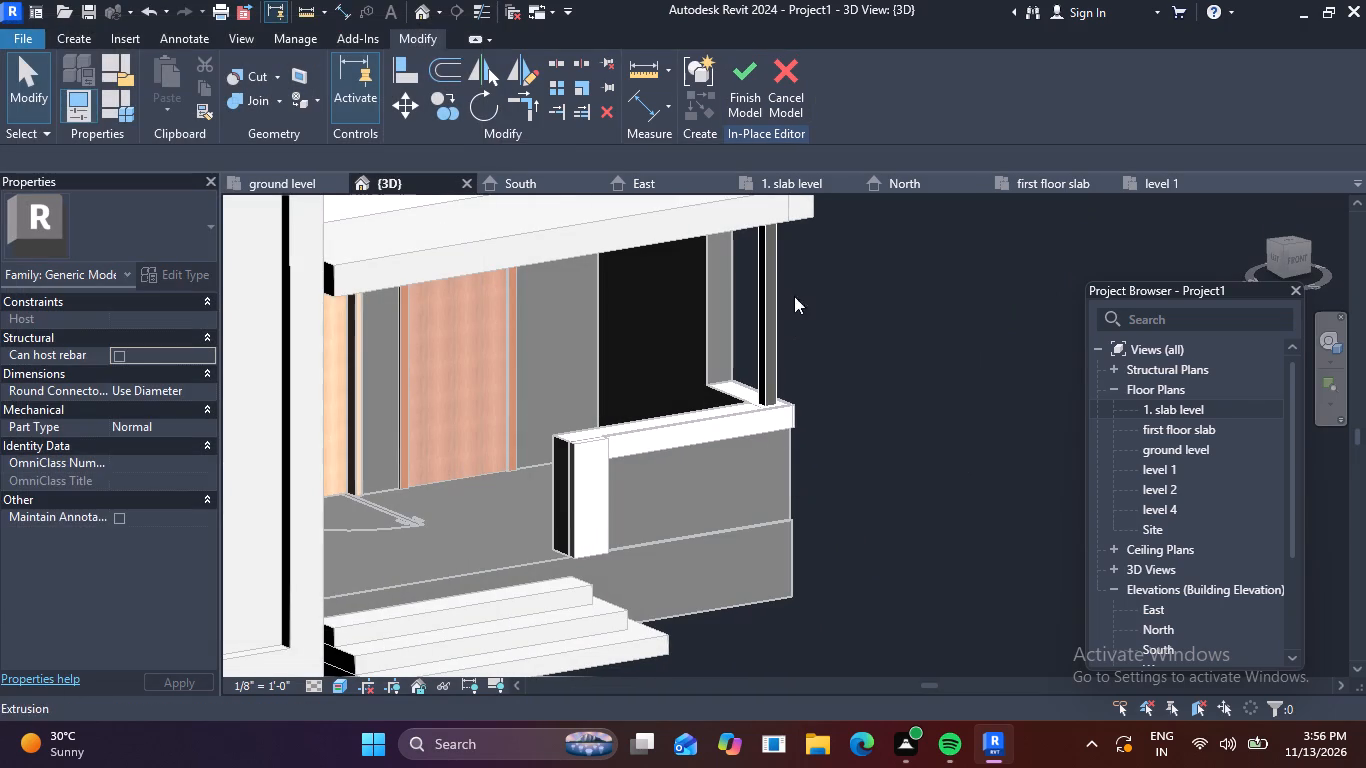
pyautogui.click(752, 89)
# Open the tall rectangular frame beside the balcony on the front facade for in-place editing.
pyautogui.scroll(-4, 835, 392)
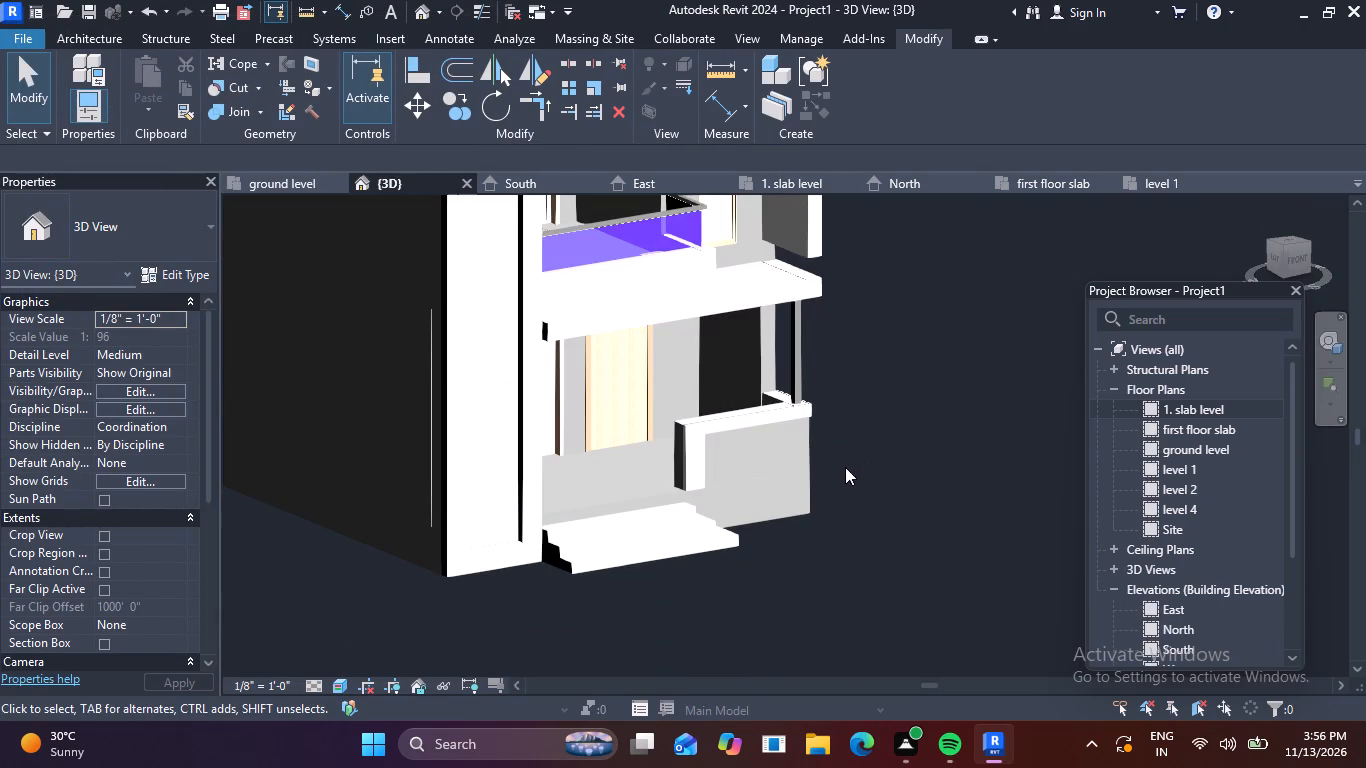
pyautogui.keyDown('shift'); pyautogui.moveTo(840, 469); pyautogui.dragTo(669, 376, button='middle'); pyautogui.keyUp('shift')
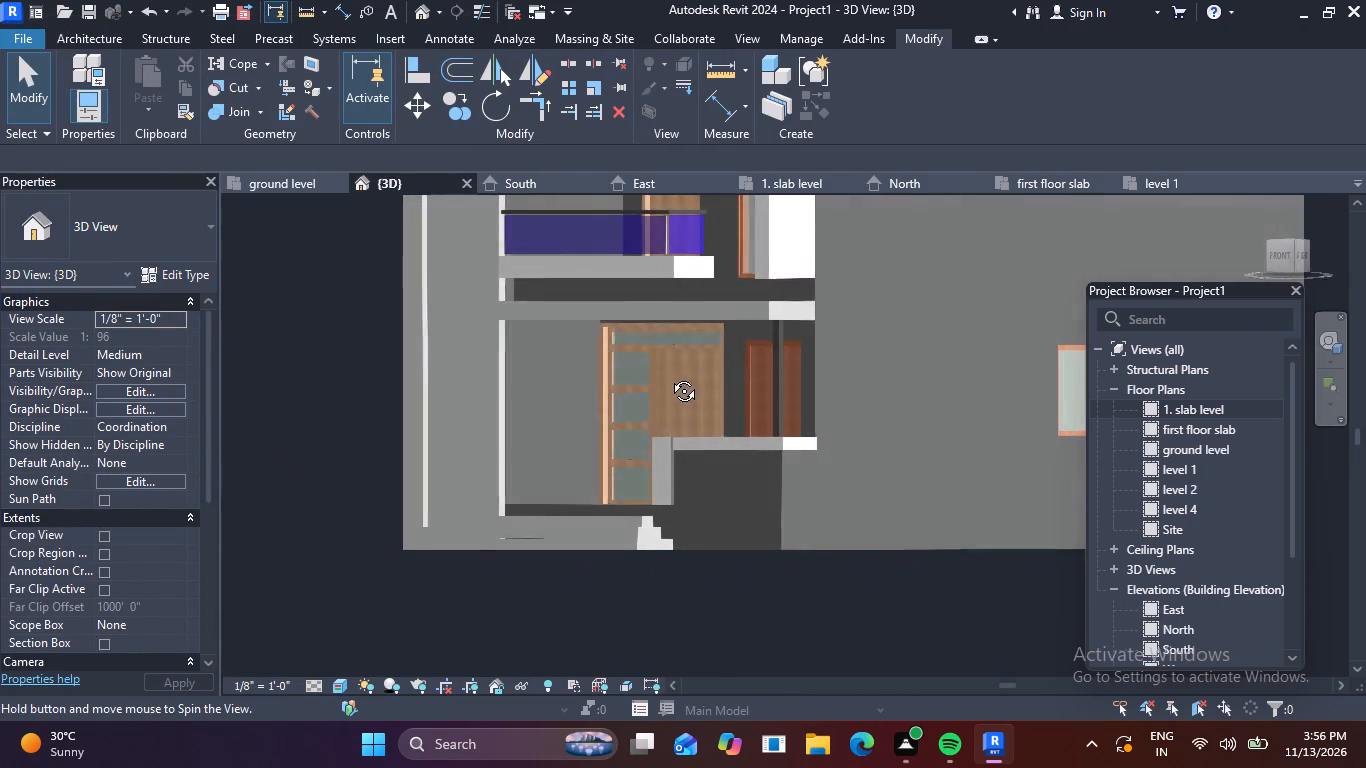
pyautogui.keyDown('shift'); pyautogui.moveTo(669, 376); pyautogui.dragTo(679, 393, button='middle'); pyautogui.keyUp('shift')
pyautogui.scroll(-2, 679, 393)
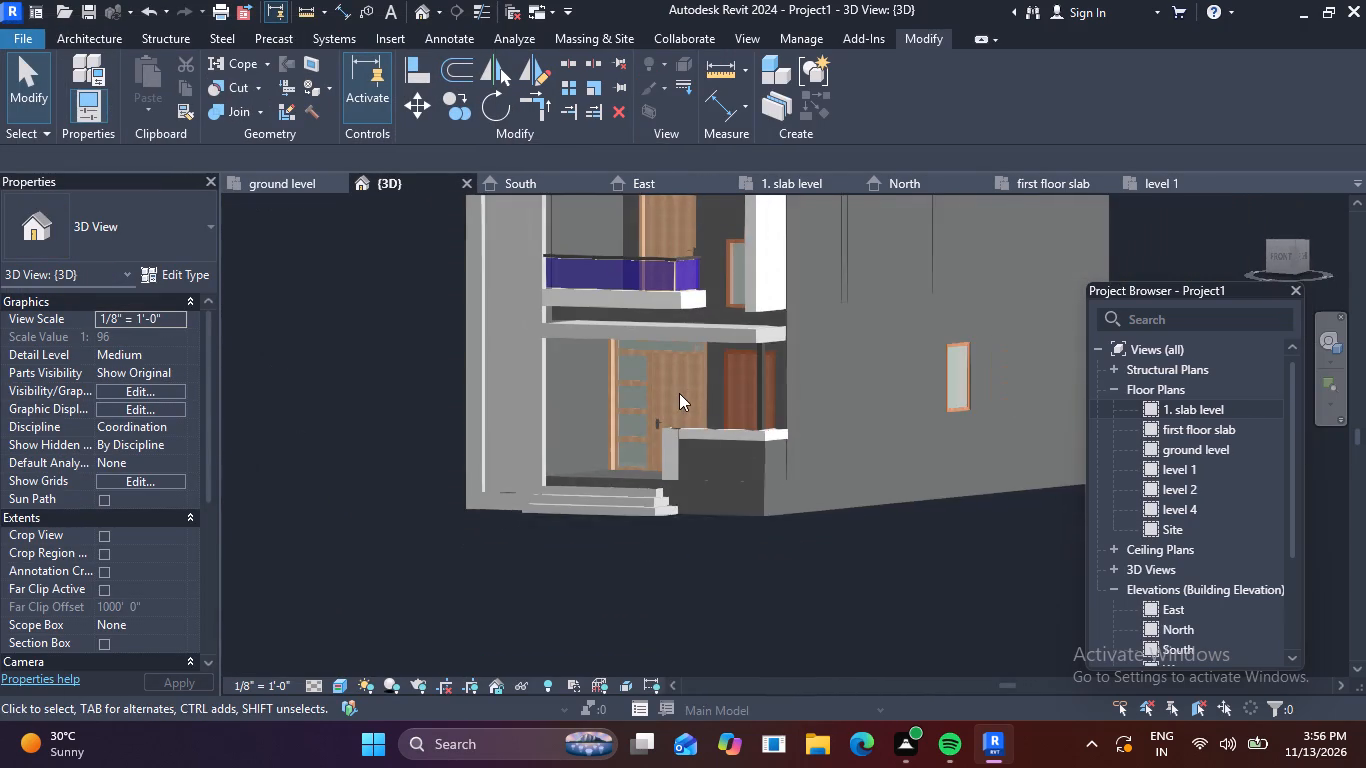
pyautogui.moveTo(689, 407); pyautogui.dragTo(791, 615, button='middle')
pyautogui.scroll(4, 597, 317)
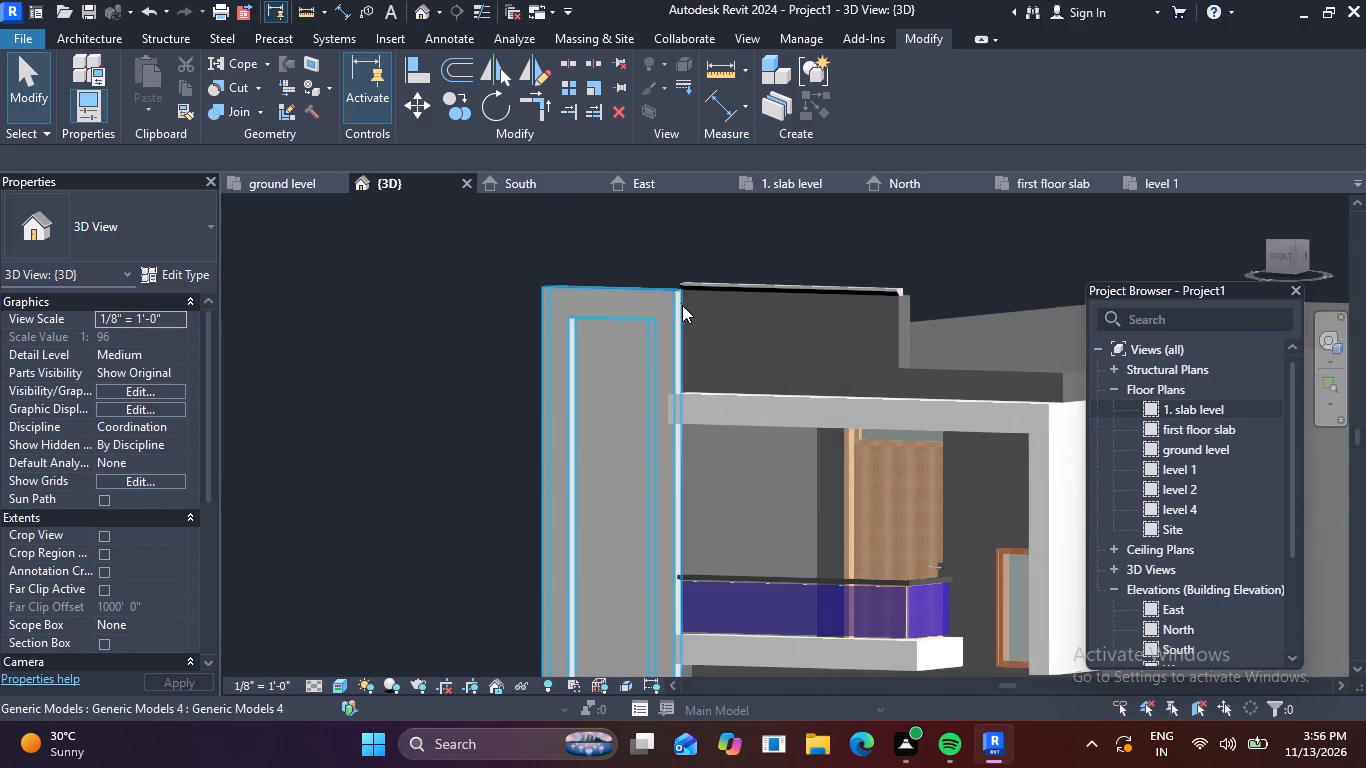
pyautogui.scroll(5, 677, 309)
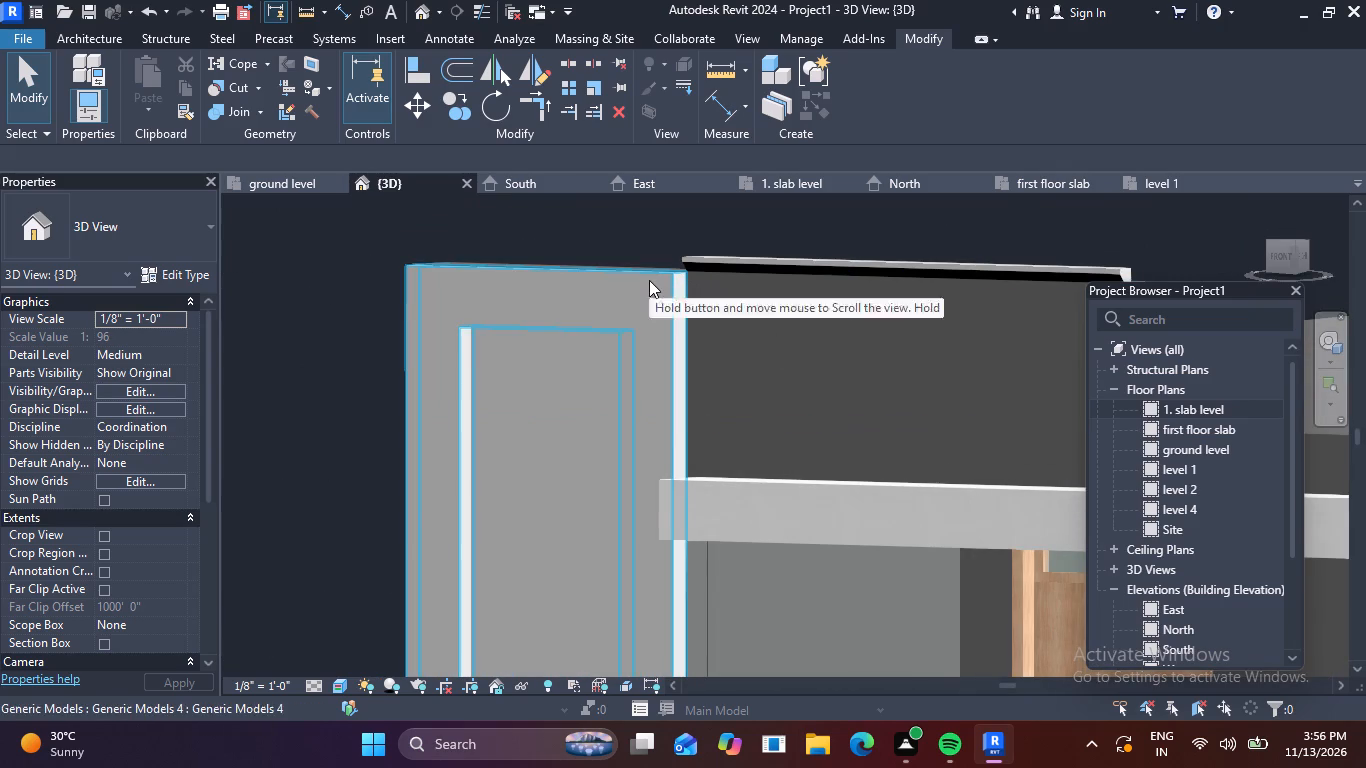
pyautogui.click(649, 280)
pyautogui.click(858, 72)
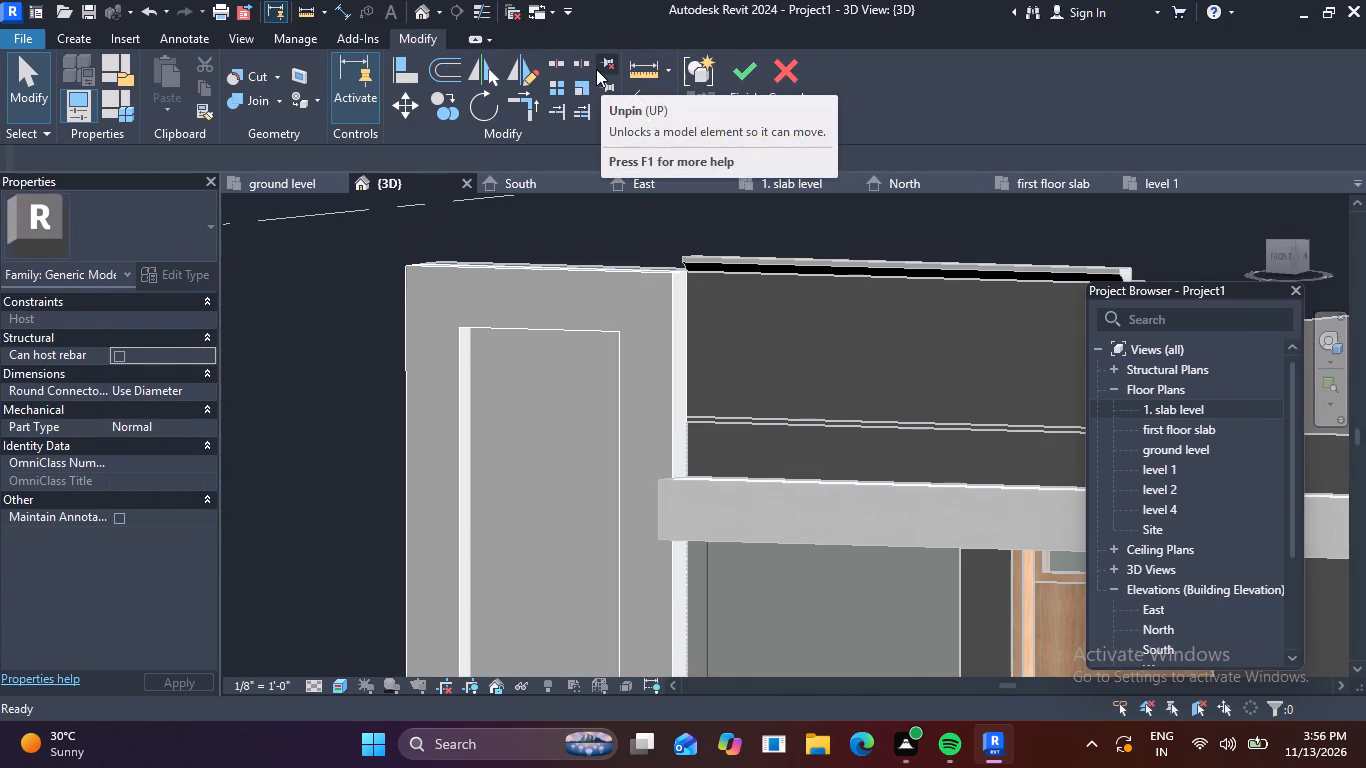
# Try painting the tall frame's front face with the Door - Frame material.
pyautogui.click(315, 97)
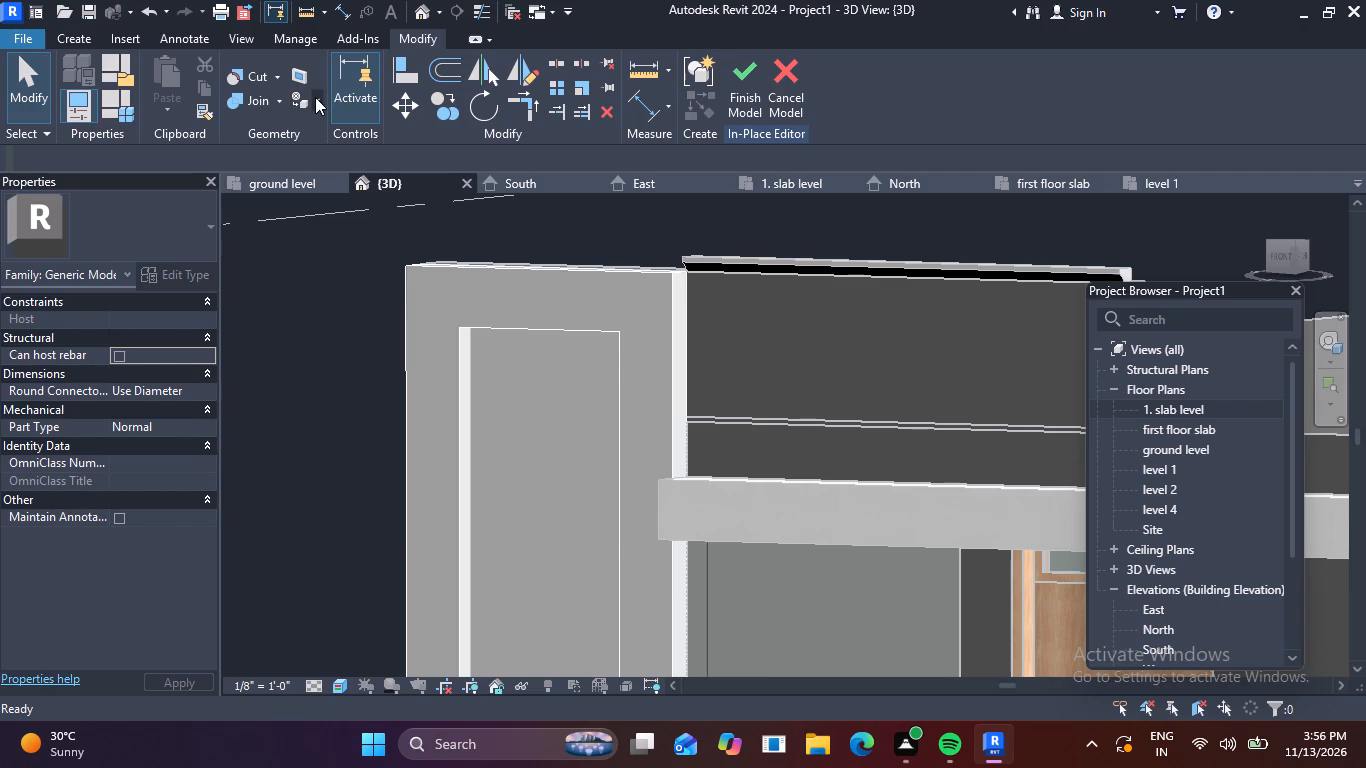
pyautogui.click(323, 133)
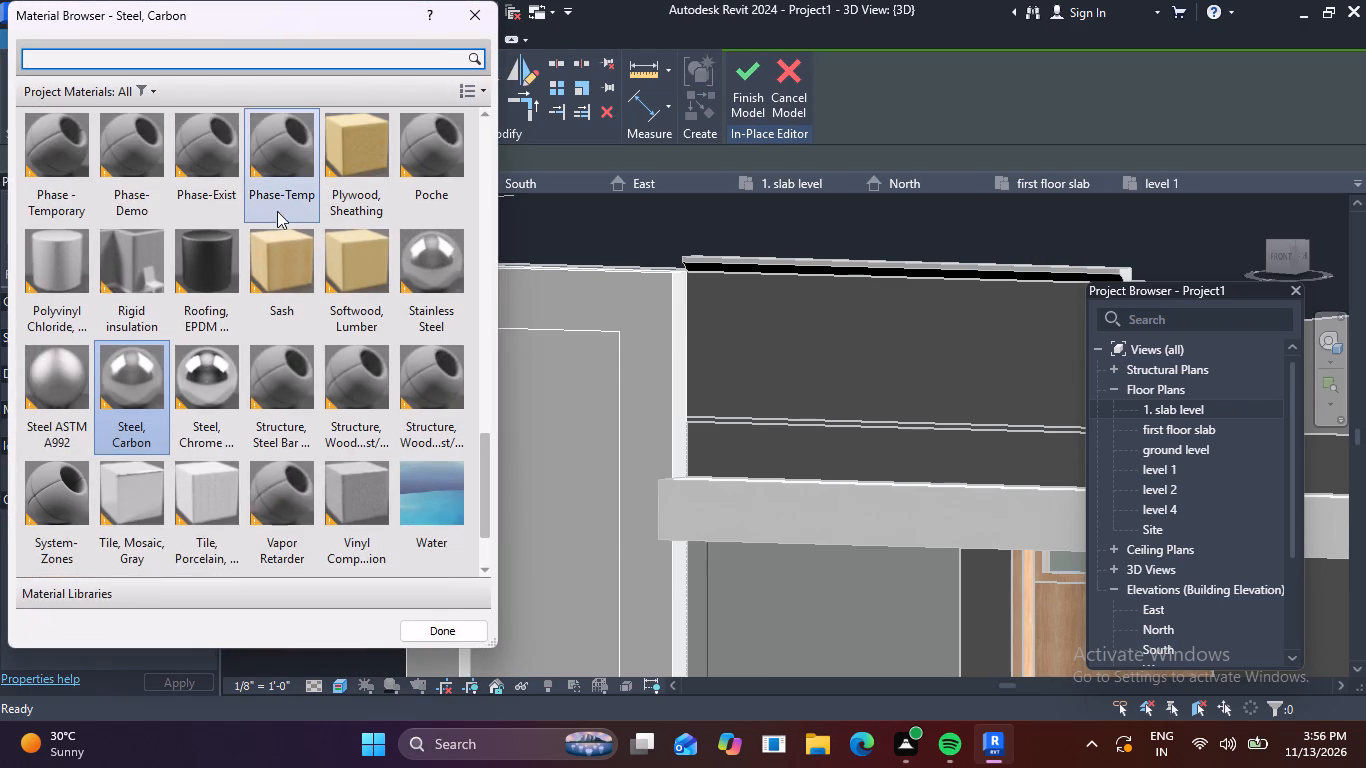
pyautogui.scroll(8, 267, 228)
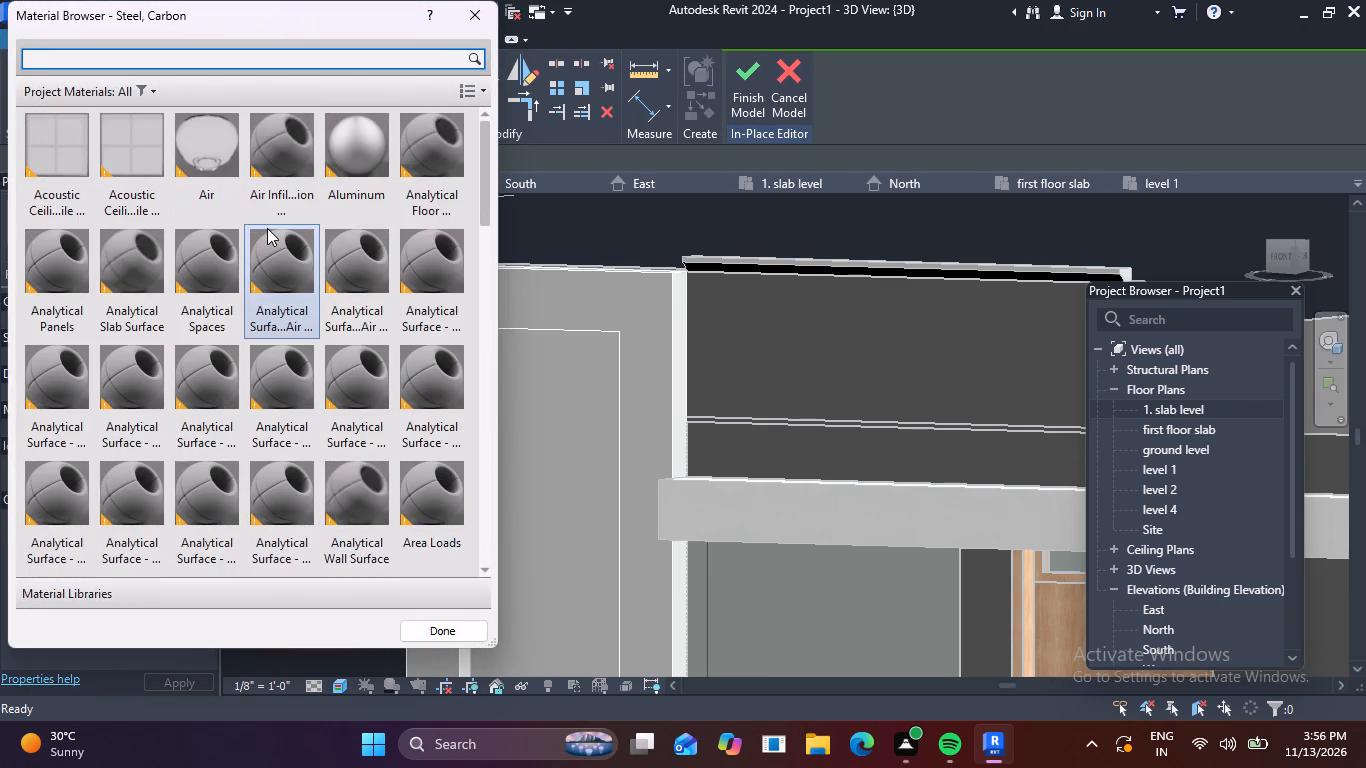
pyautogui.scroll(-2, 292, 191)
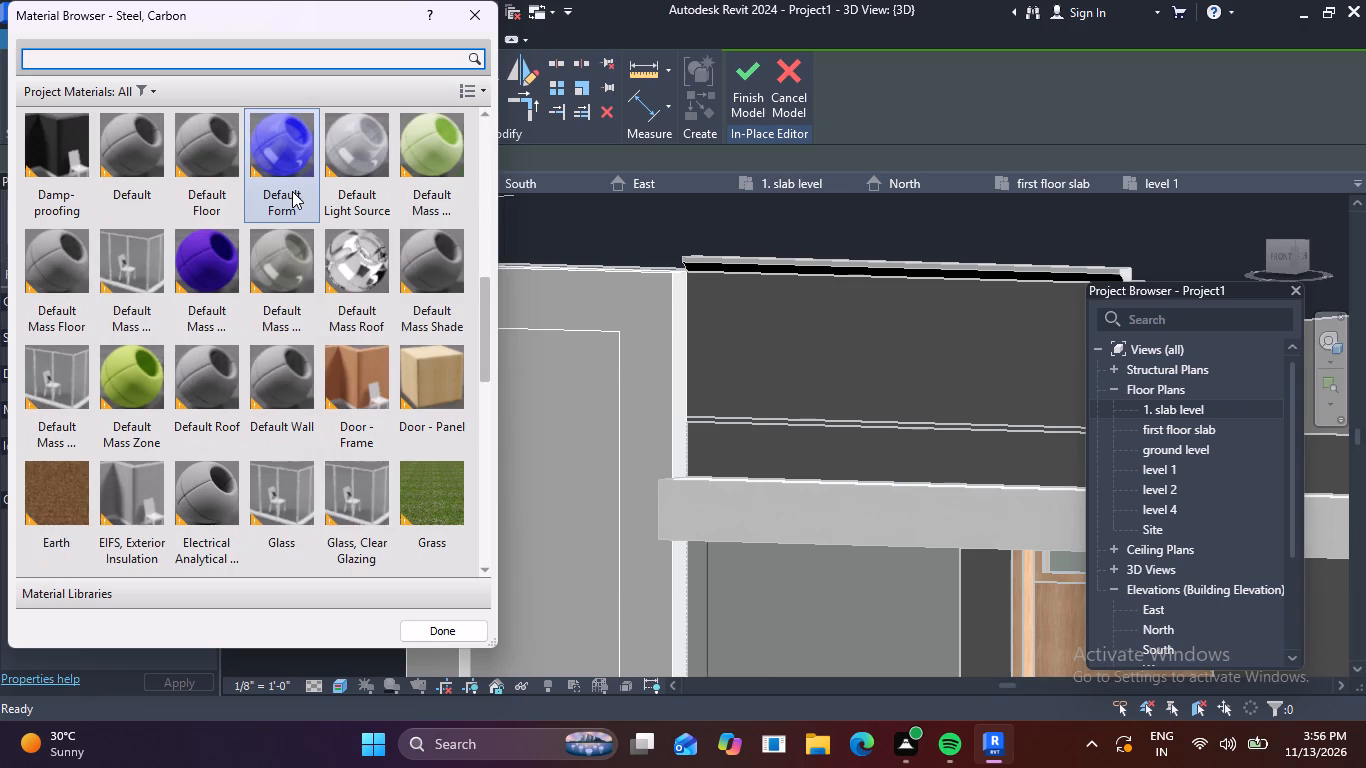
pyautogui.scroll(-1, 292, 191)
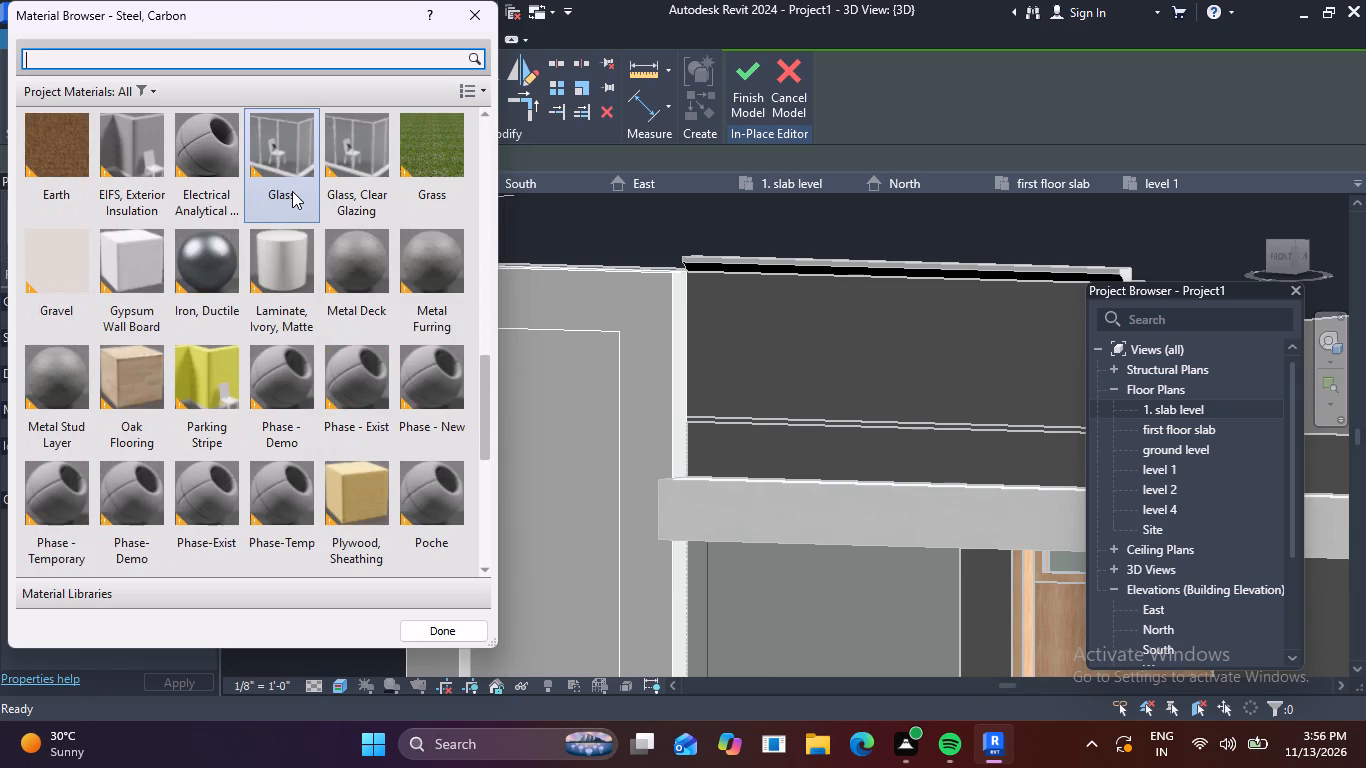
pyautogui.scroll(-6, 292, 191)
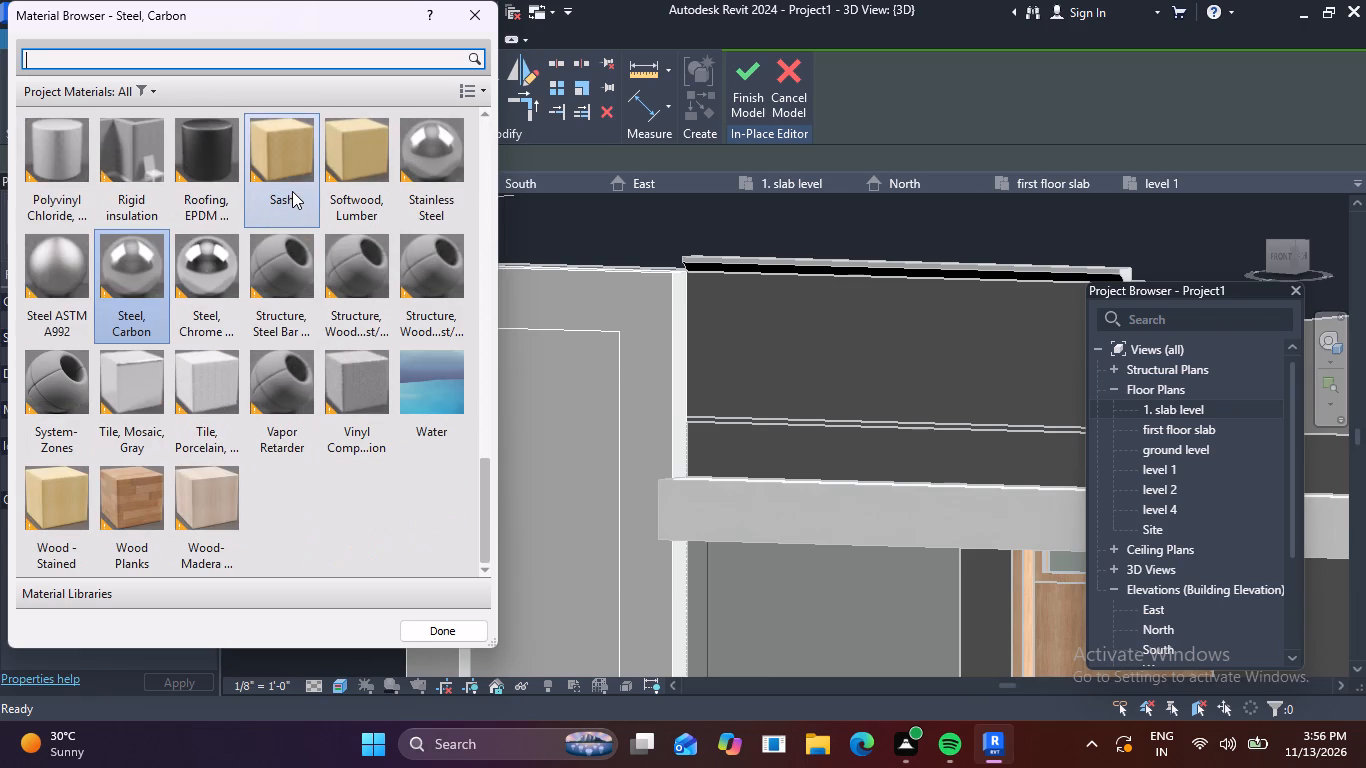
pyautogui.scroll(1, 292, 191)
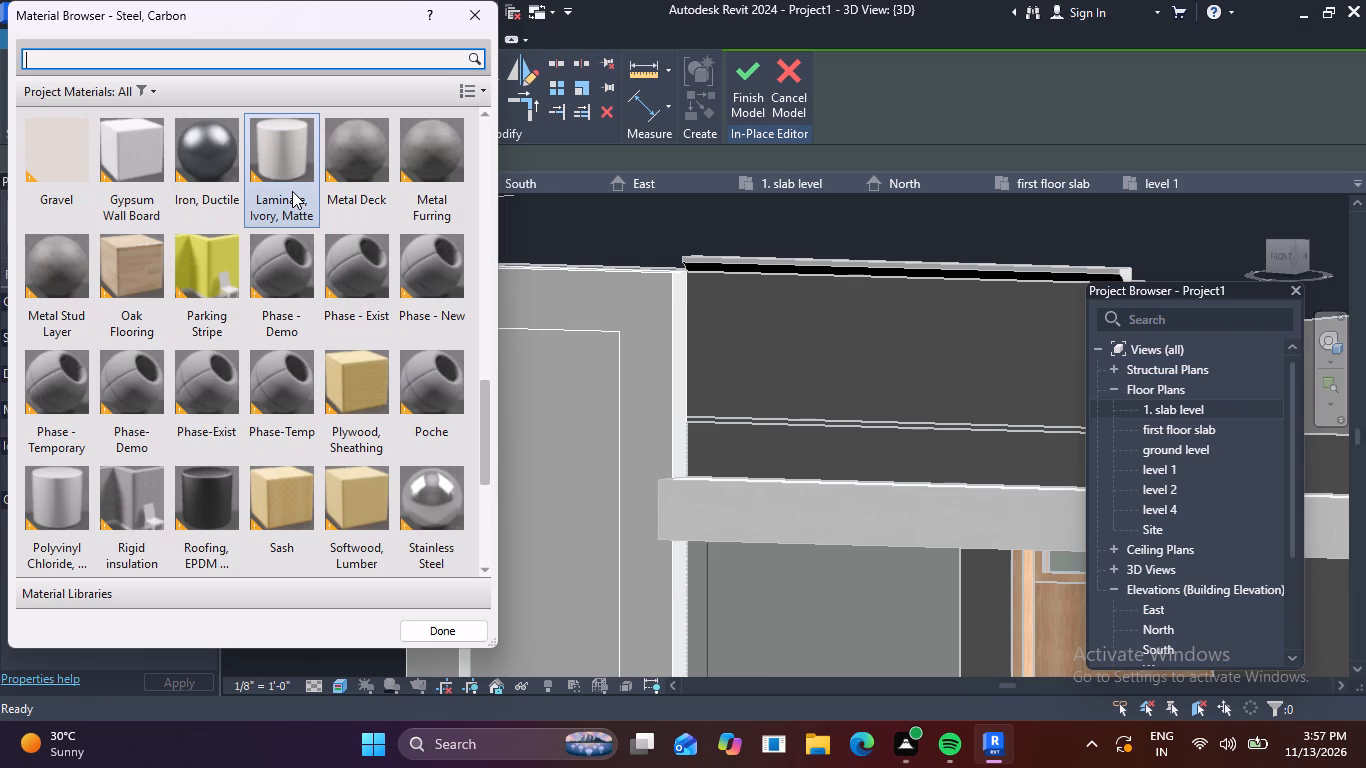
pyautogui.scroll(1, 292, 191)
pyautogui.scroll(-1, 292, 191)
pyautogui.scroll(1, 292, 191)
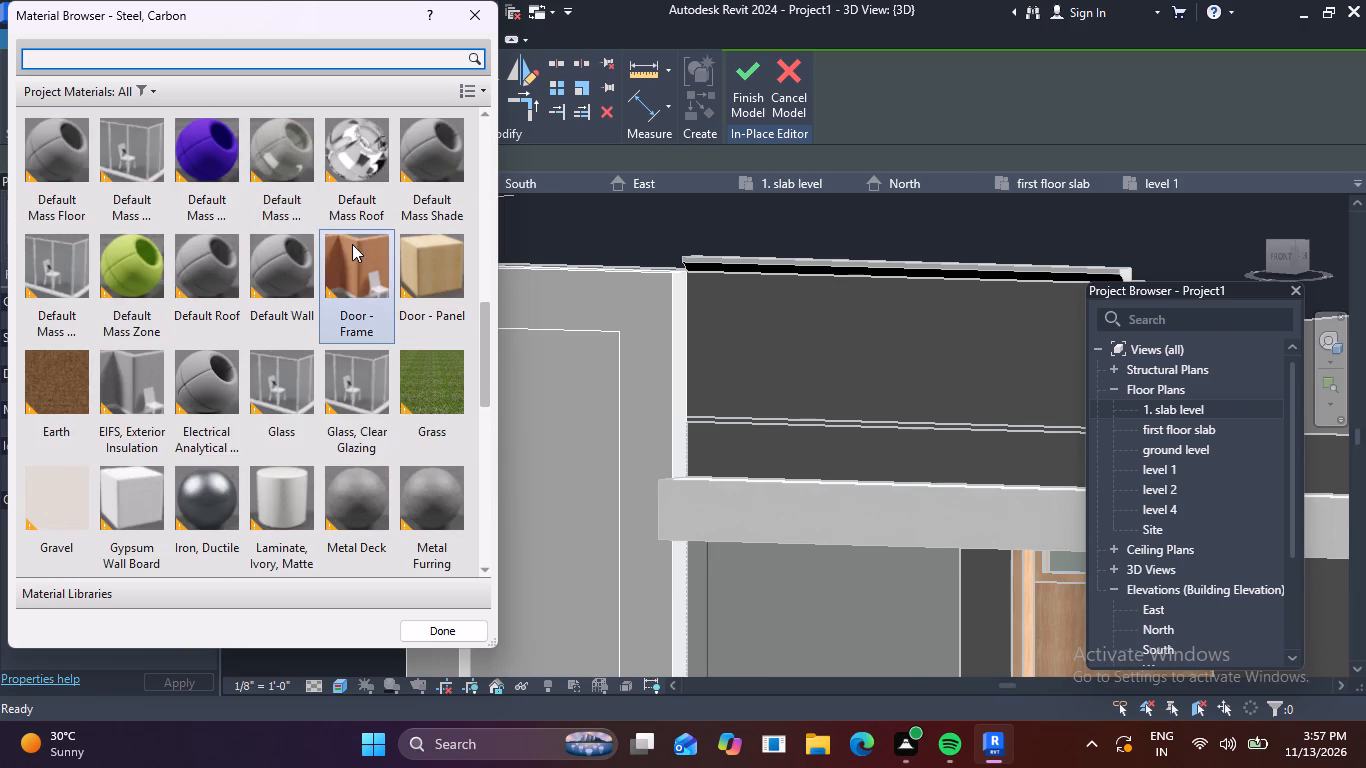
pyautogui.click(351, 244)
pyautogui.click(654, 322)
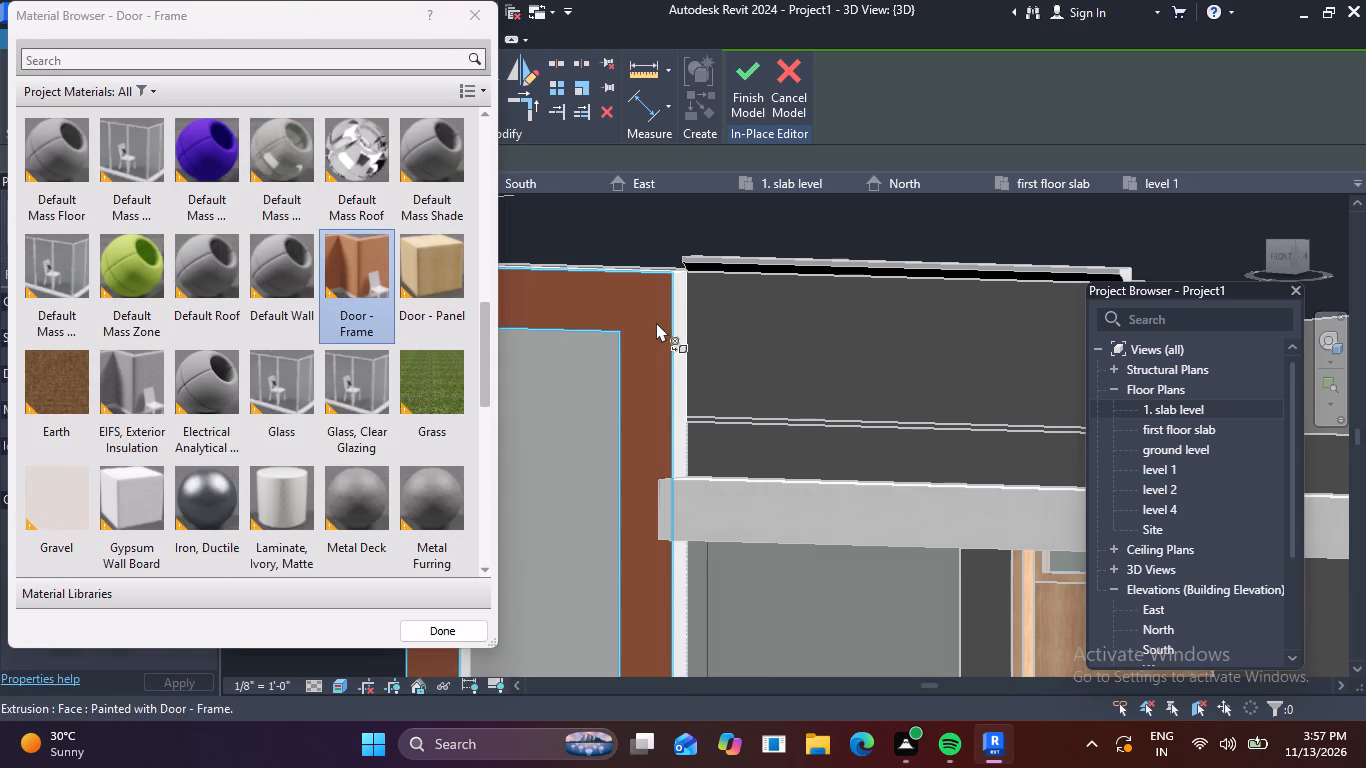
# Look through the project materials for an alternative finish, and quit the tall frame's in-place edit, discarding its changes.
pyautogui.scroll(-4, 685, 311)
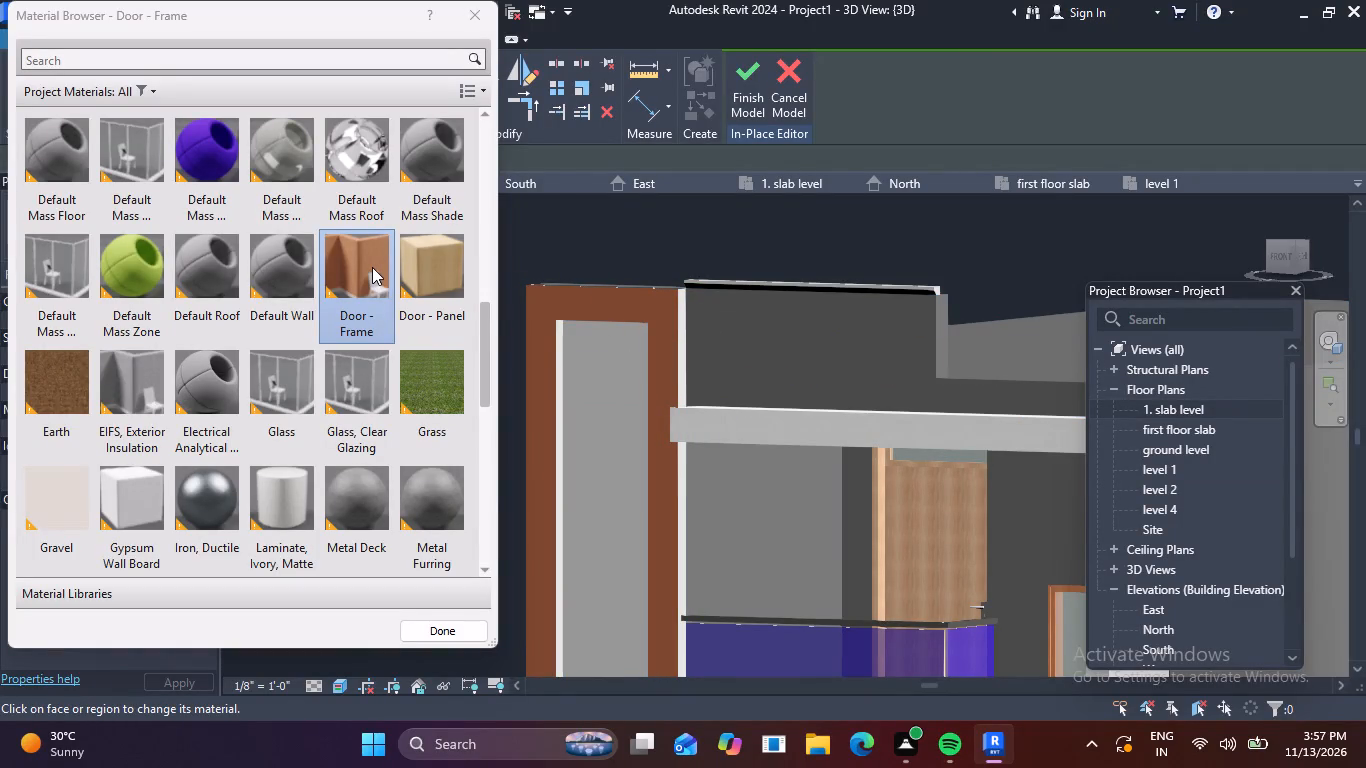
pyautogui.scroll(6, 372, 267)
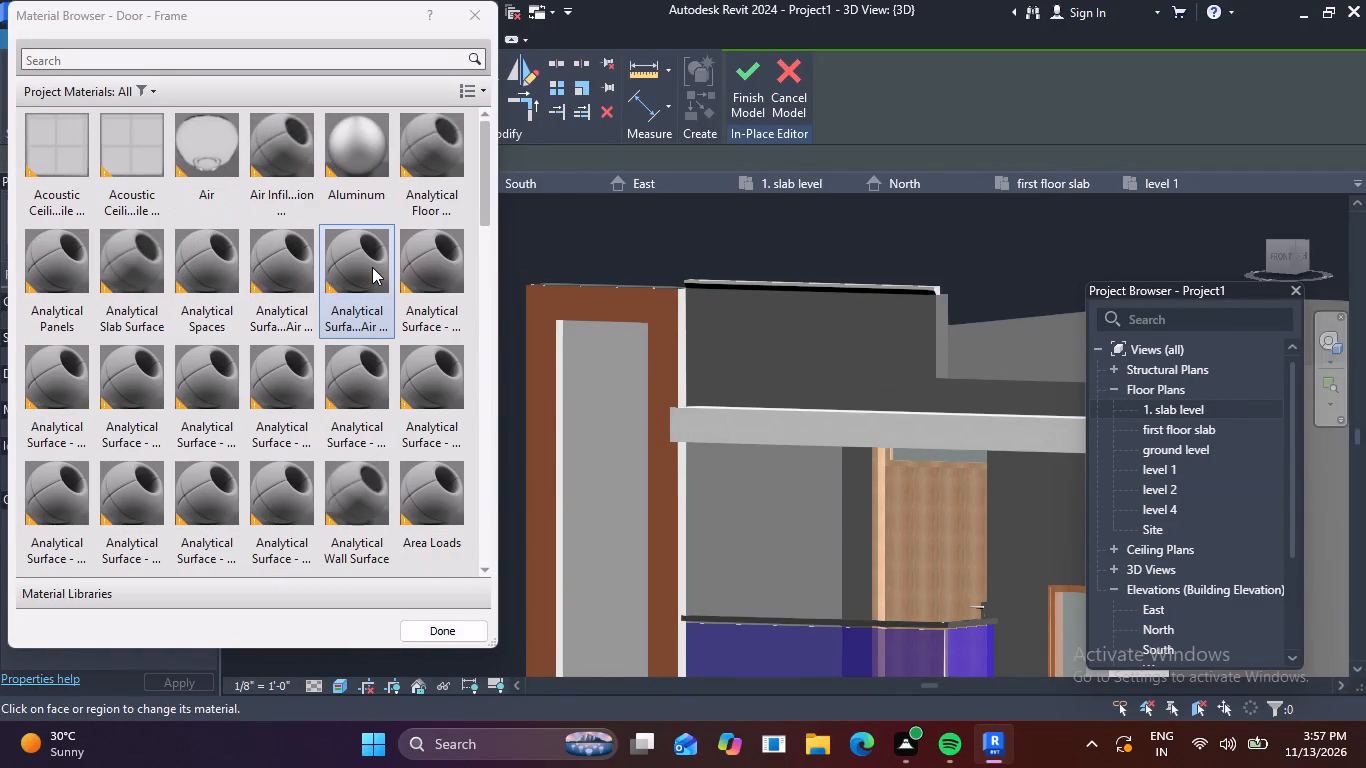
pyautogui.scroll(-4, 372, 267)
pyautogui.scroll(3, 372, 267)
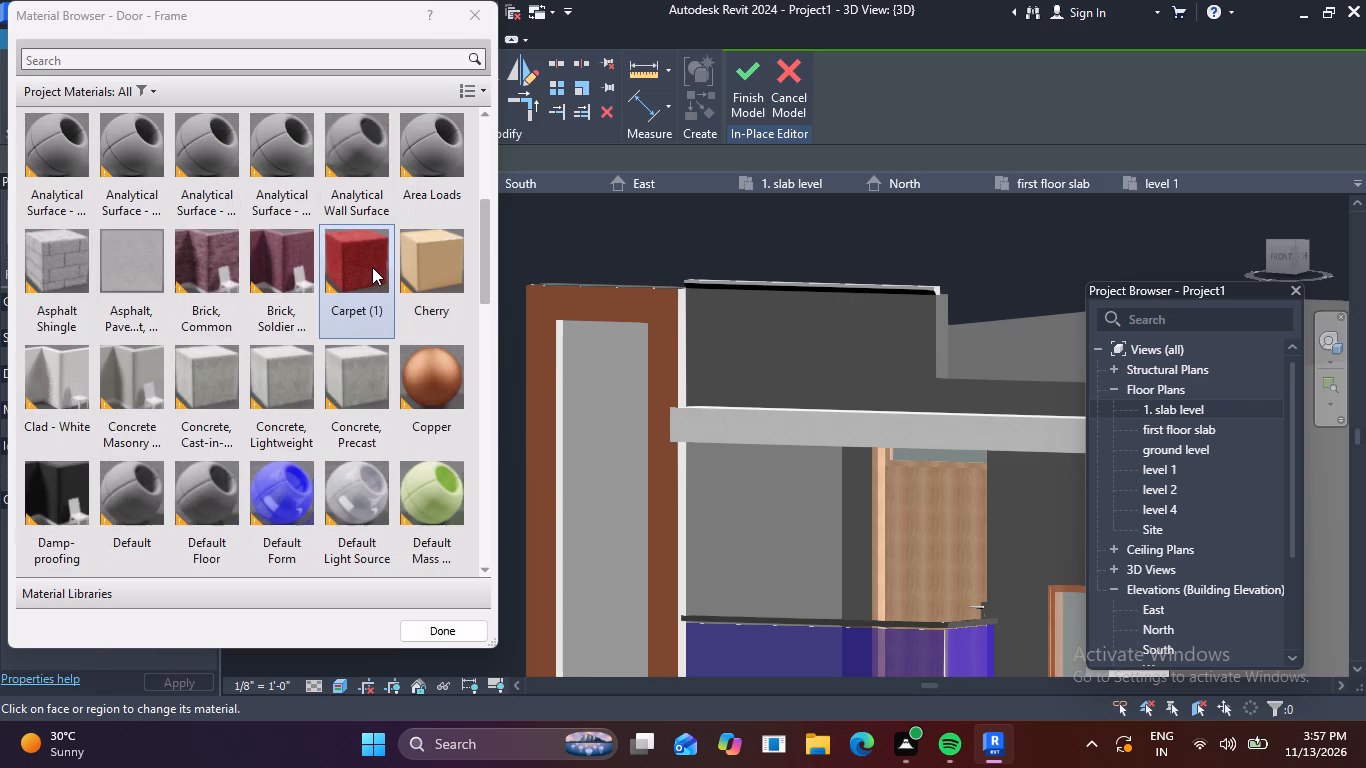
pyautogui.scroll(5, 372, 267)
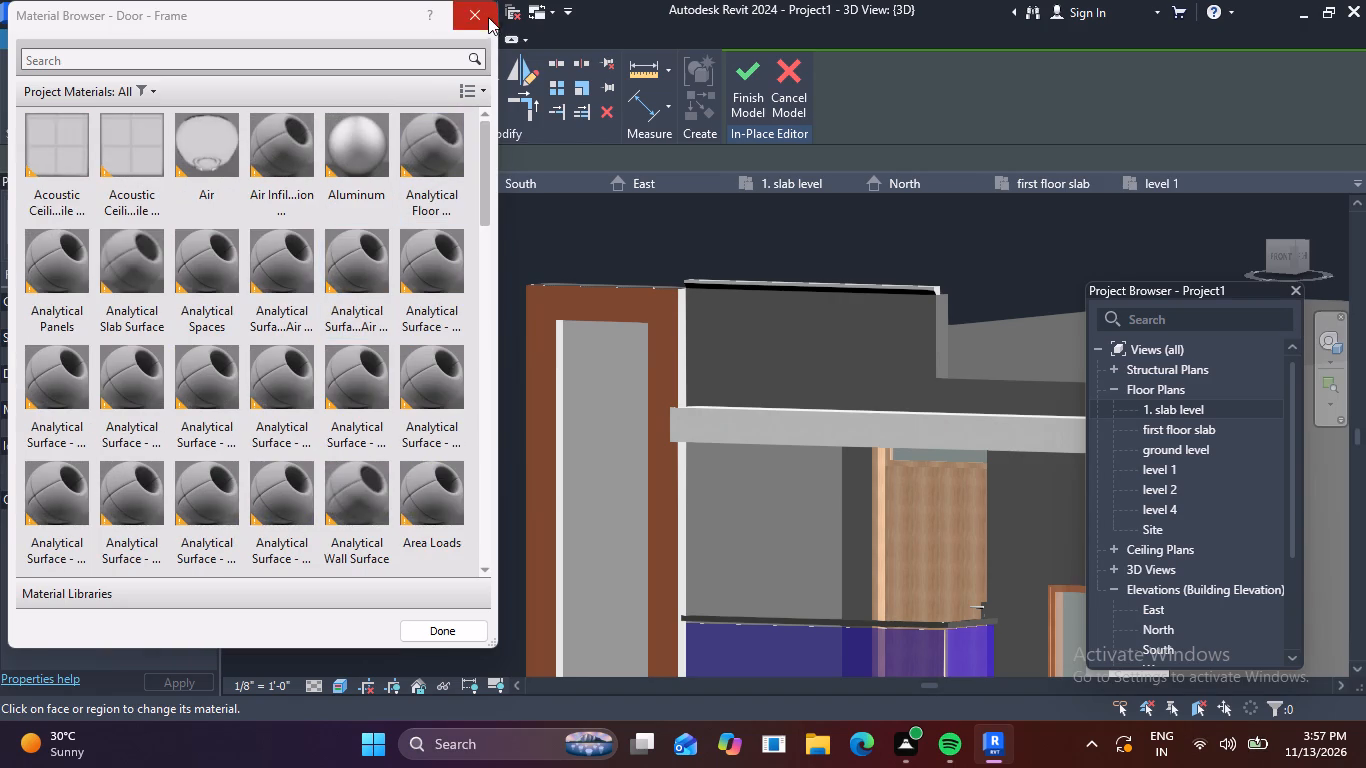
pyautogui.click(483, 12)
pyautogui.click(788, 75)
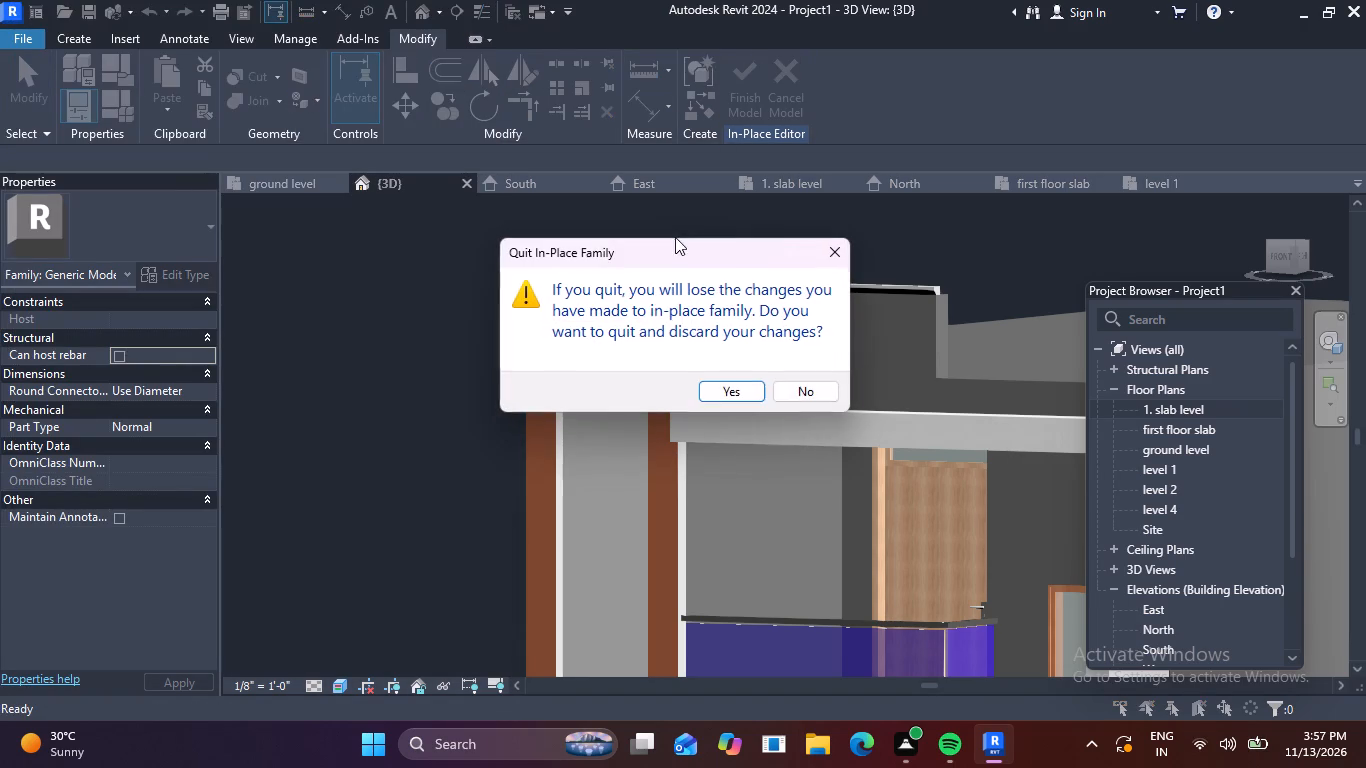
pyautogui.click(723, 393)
# Create a new project material and name it 1. WALL PAINT.
pyautogui.scroll(-4, 701, 390)
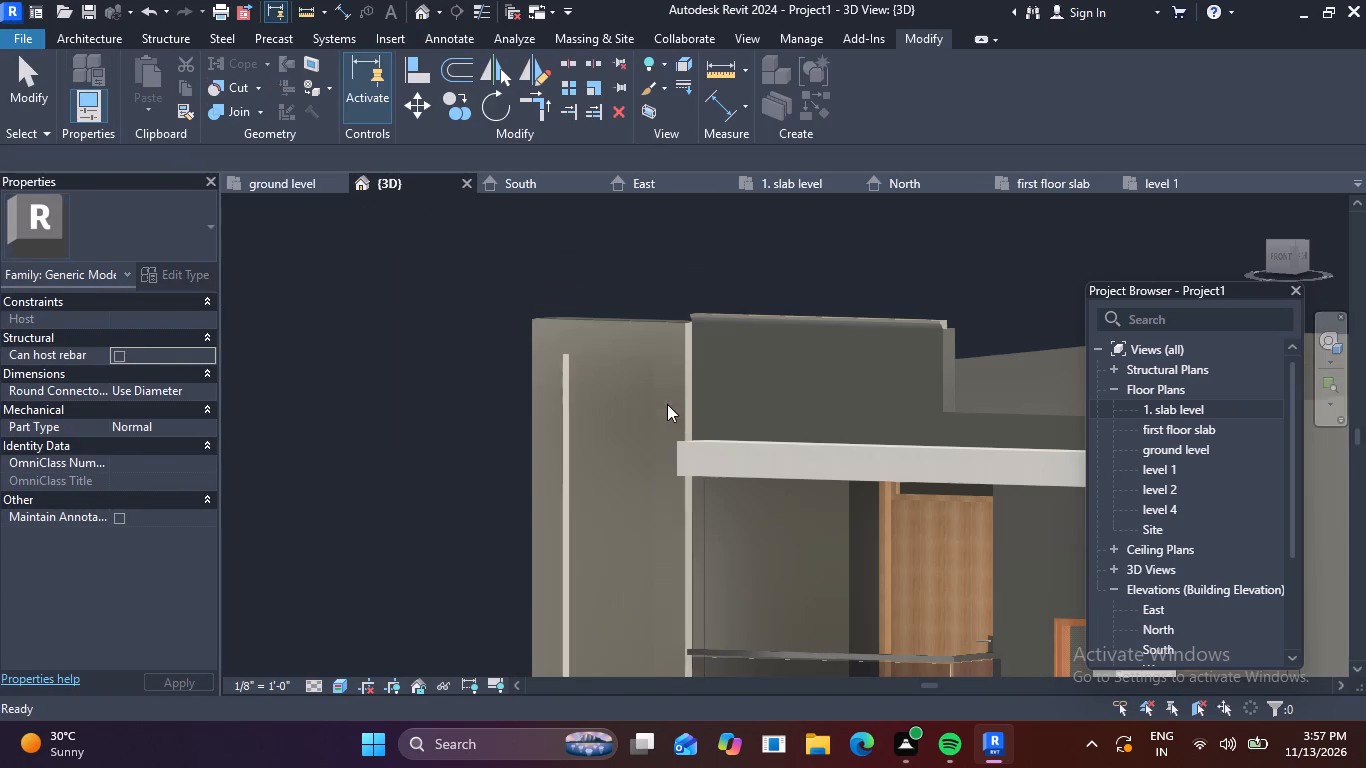
pyautogui.scroll(1, 699, 338)
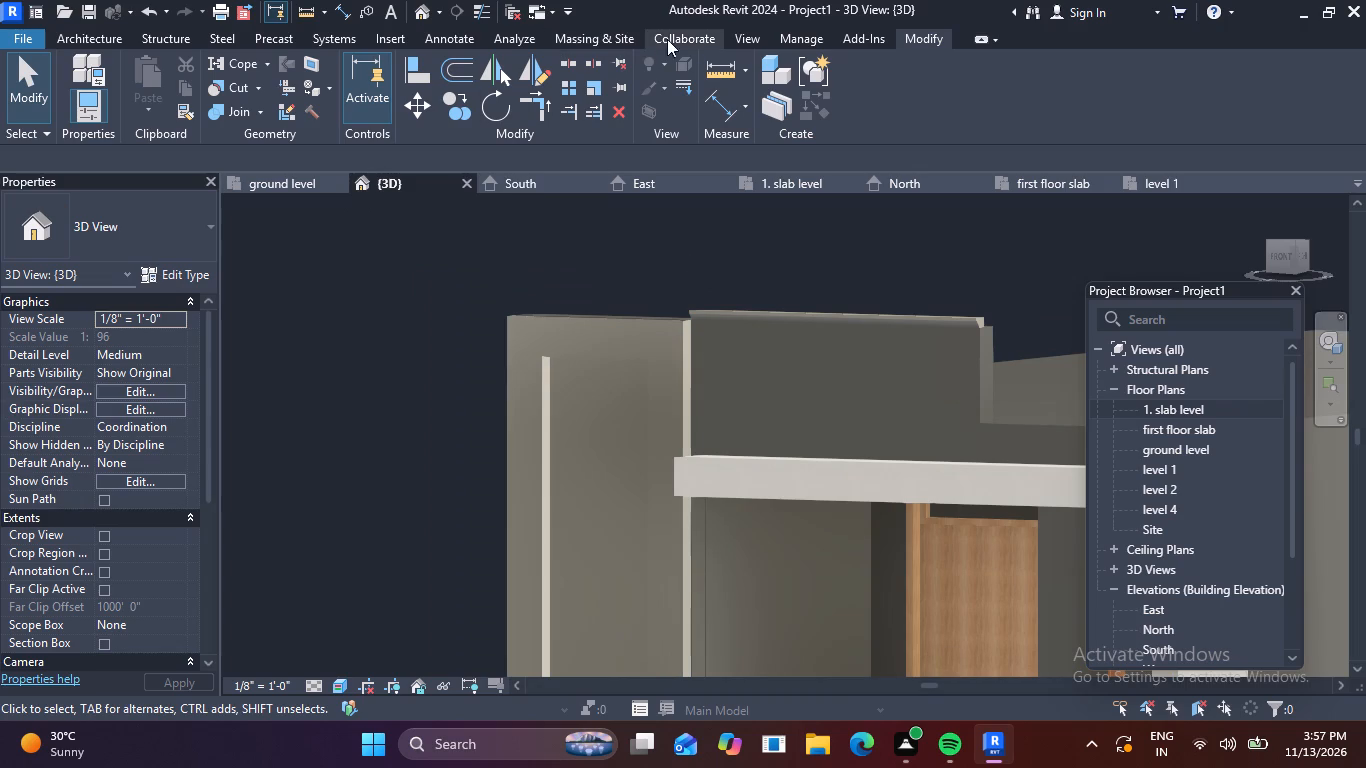
pyautogui.click(822, 37)
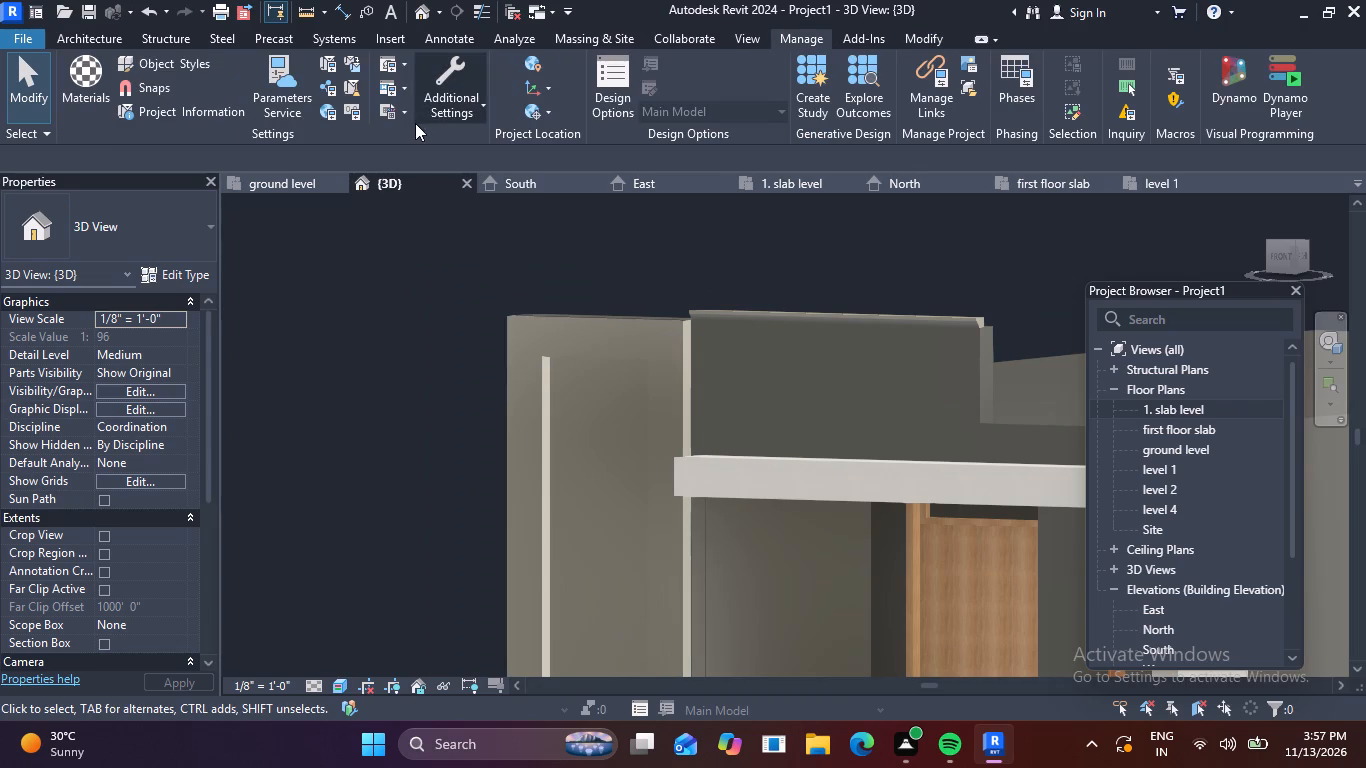
pyautogui.click(81, 68)
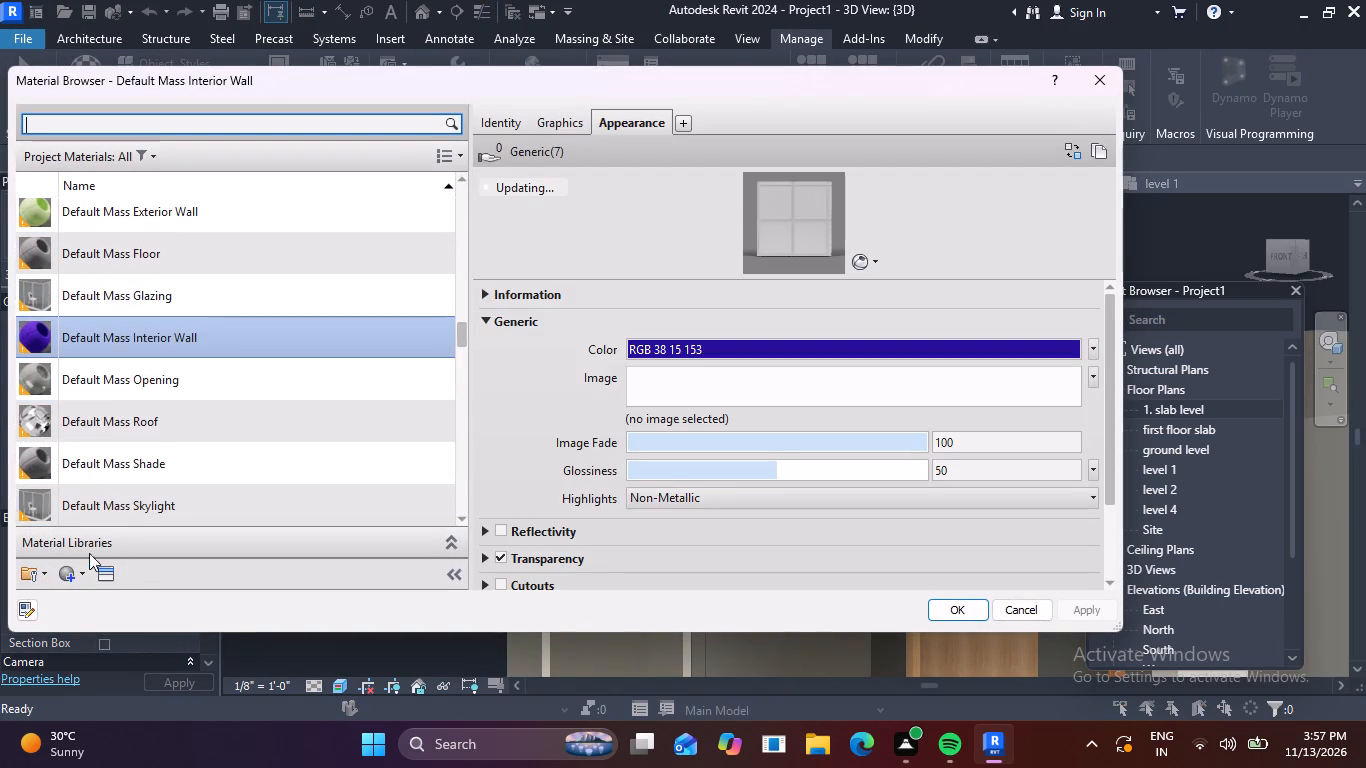
pyautogui.click(76, 579)
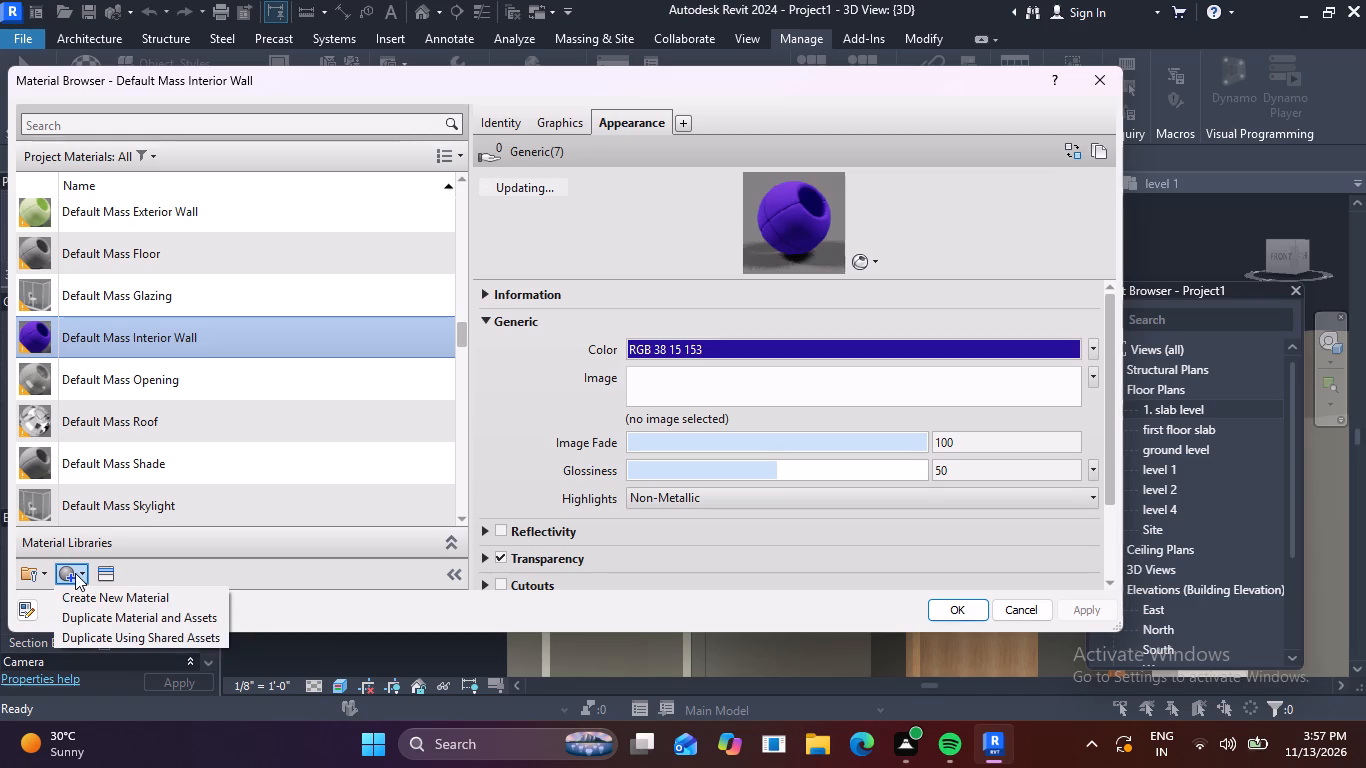
pyautogui.click(75, 573)
pyautogui.click(86, 570)
pyautogui.click(91, 593)
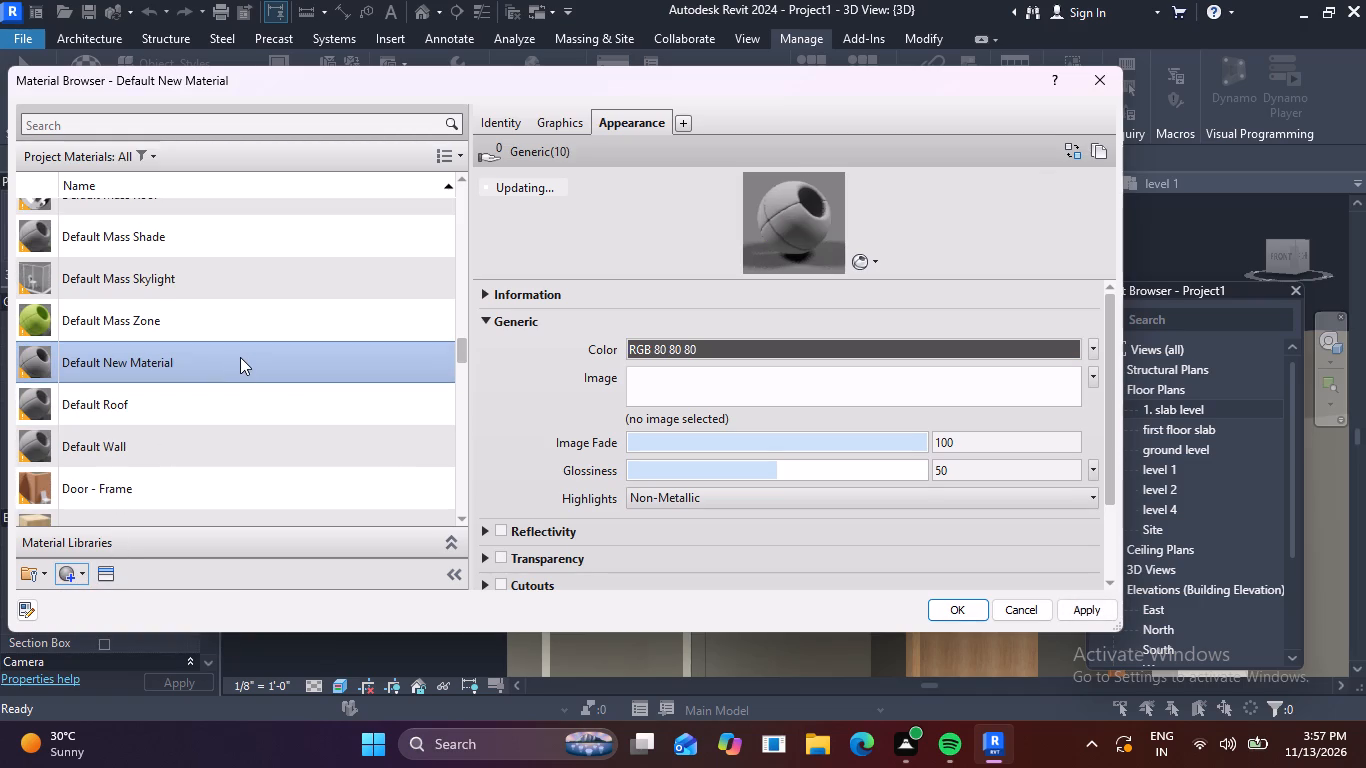
pyautogui.rightClick(240, 357)
pyautogui.click(276, 439)
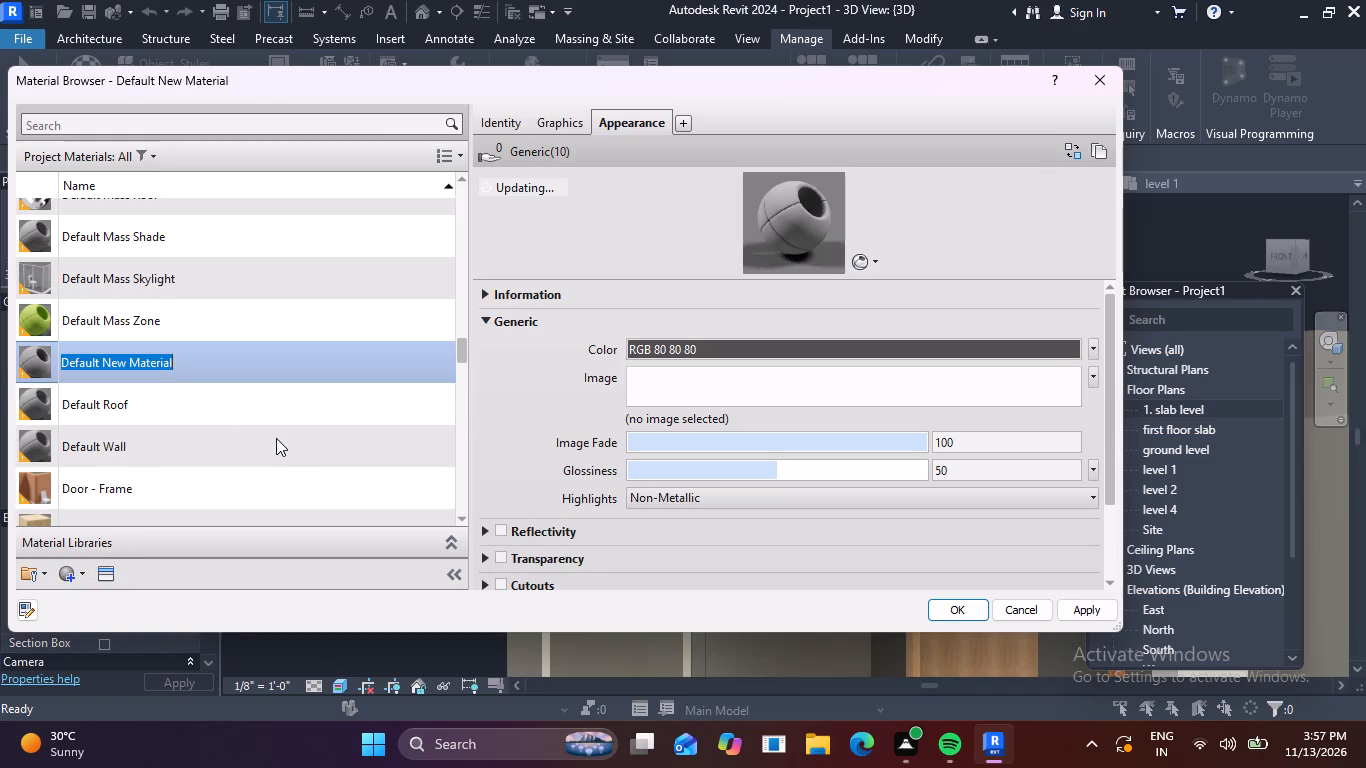
pyautogui.press('BackSpace')
pyautogui.write('1.')
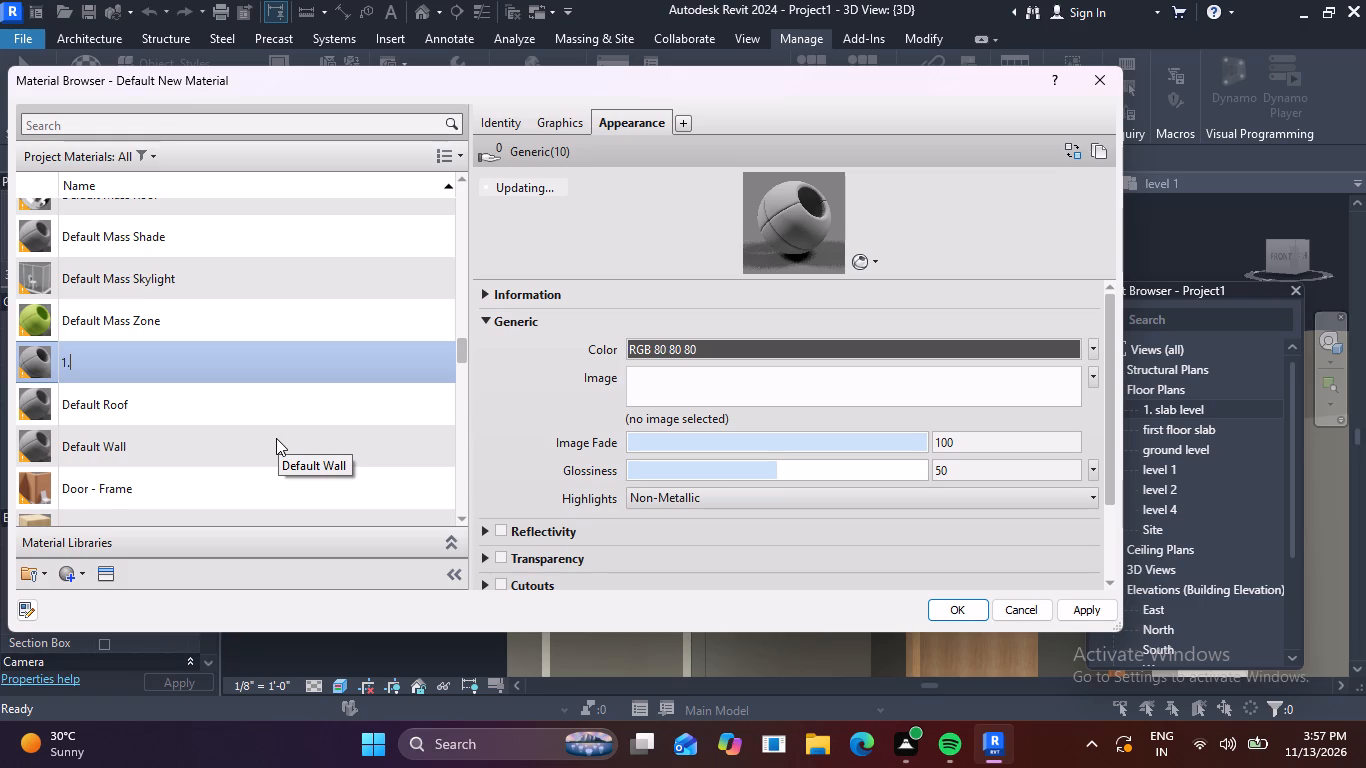
pyautogui.press('space')
pyautogui.write('WA')
pyautogui.write('LL')
pyautogui.press('space')
pyautogui.write('PAINT')
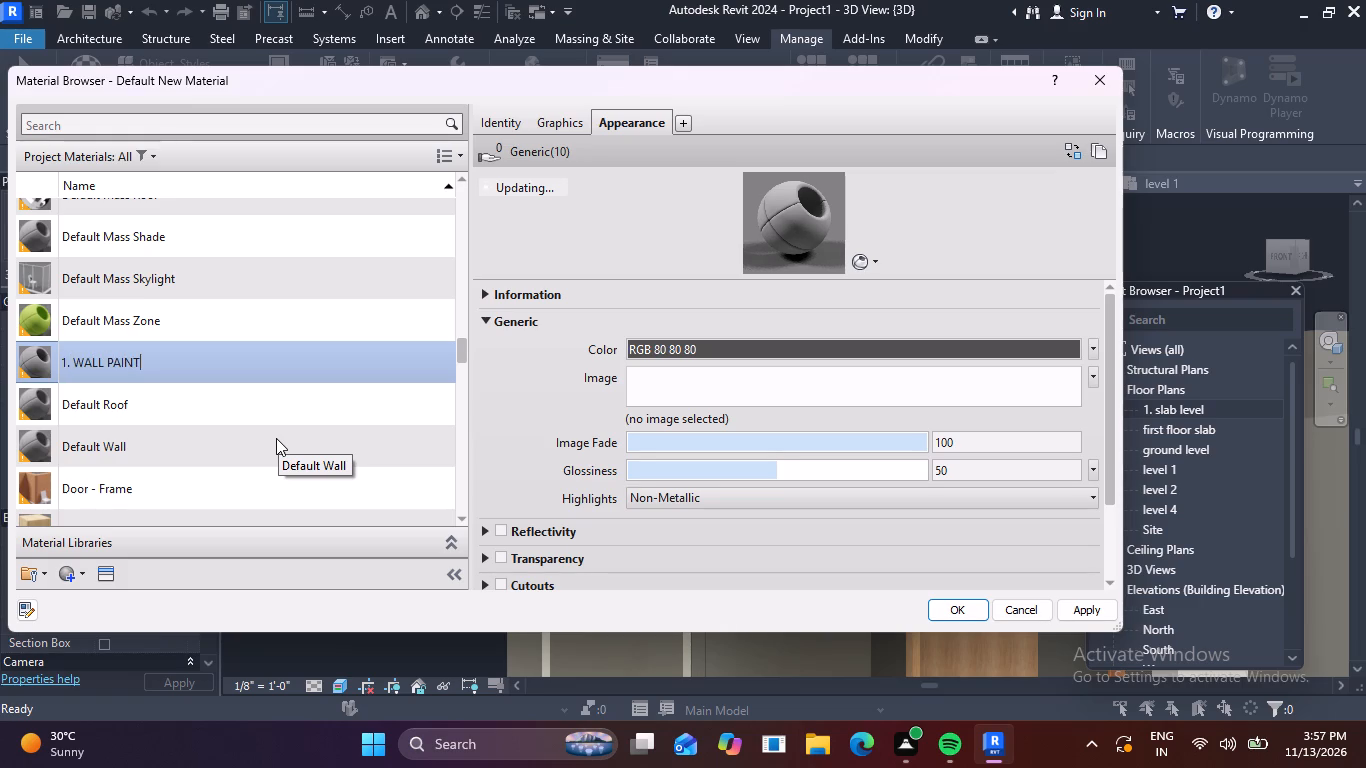
pyautogui.click(597, 235)
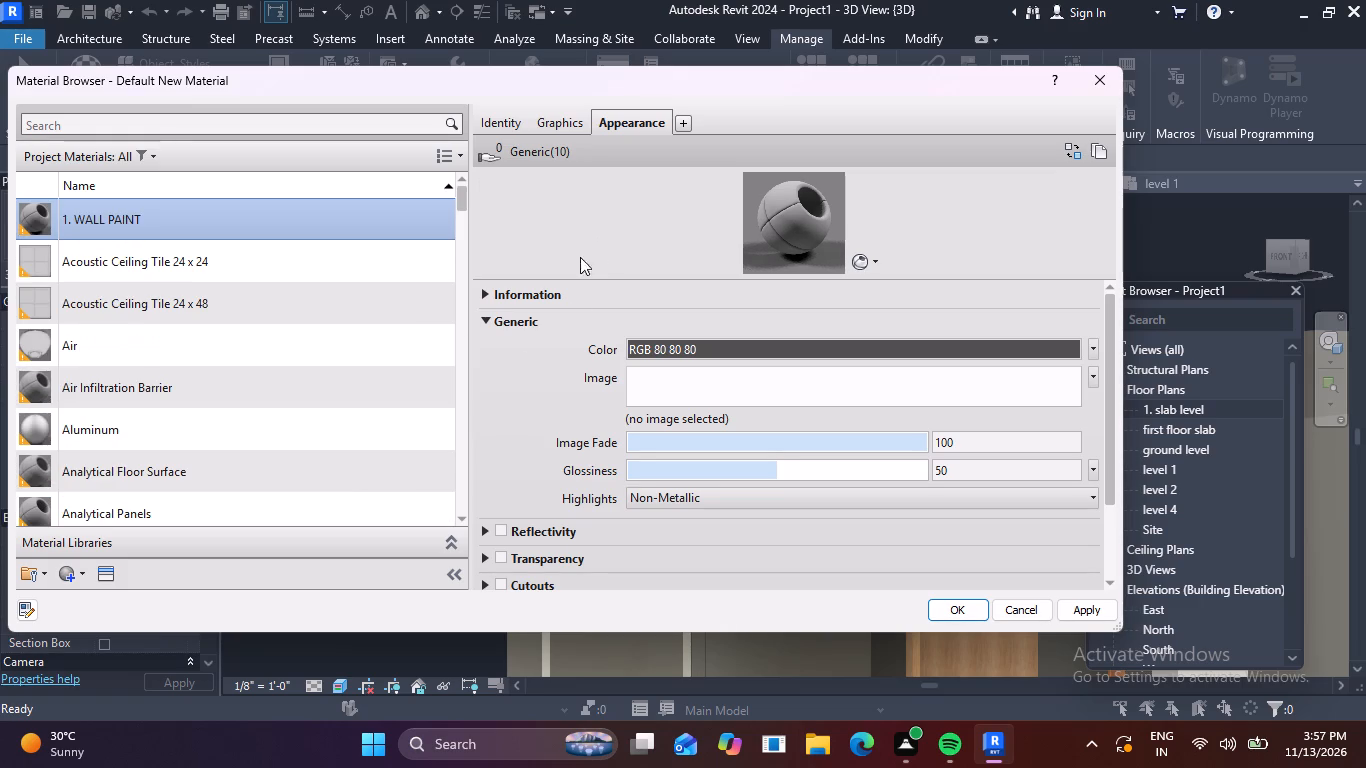
# Give the 1. WALL PAINT material the Brindle appearance from the Wall Paint library, and apply the material changes.
pyautogui.click(95, 580)
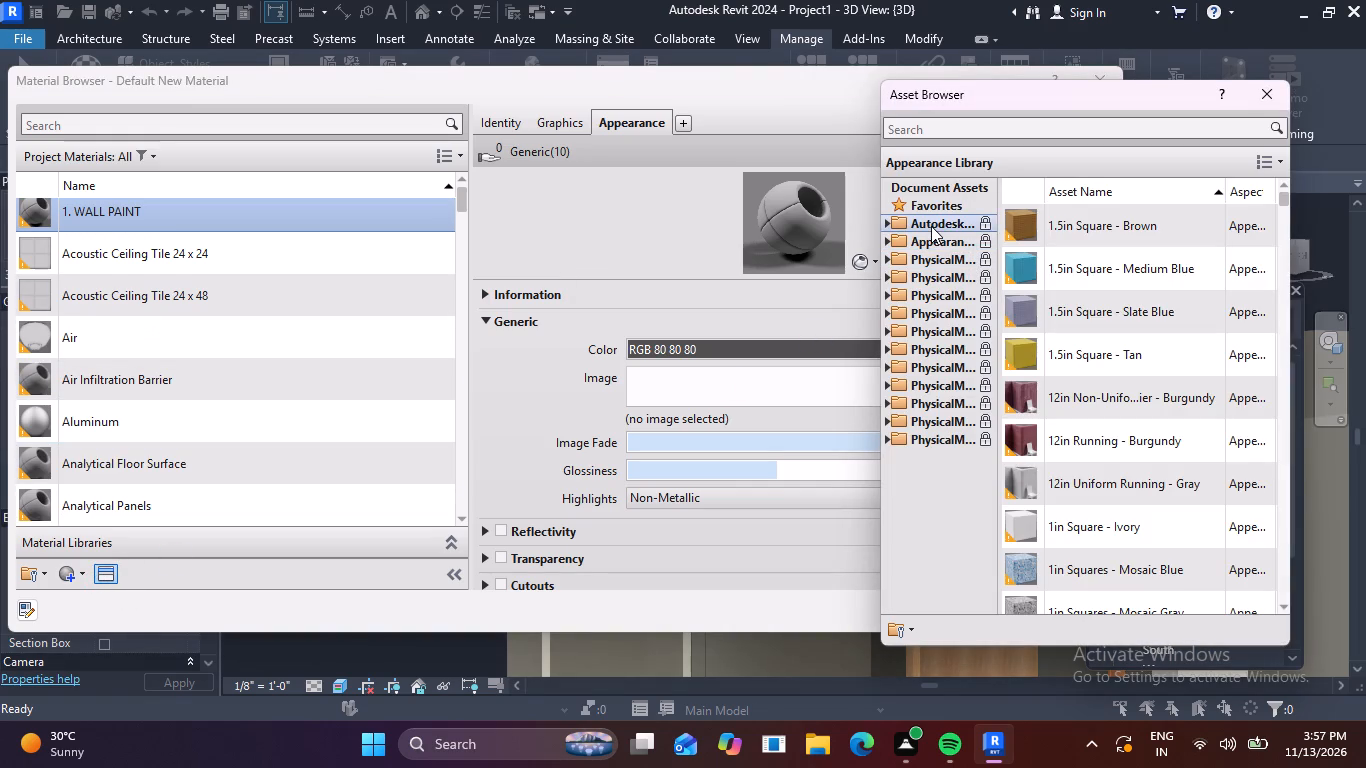
pyautogui.doubleClick(885, 242)
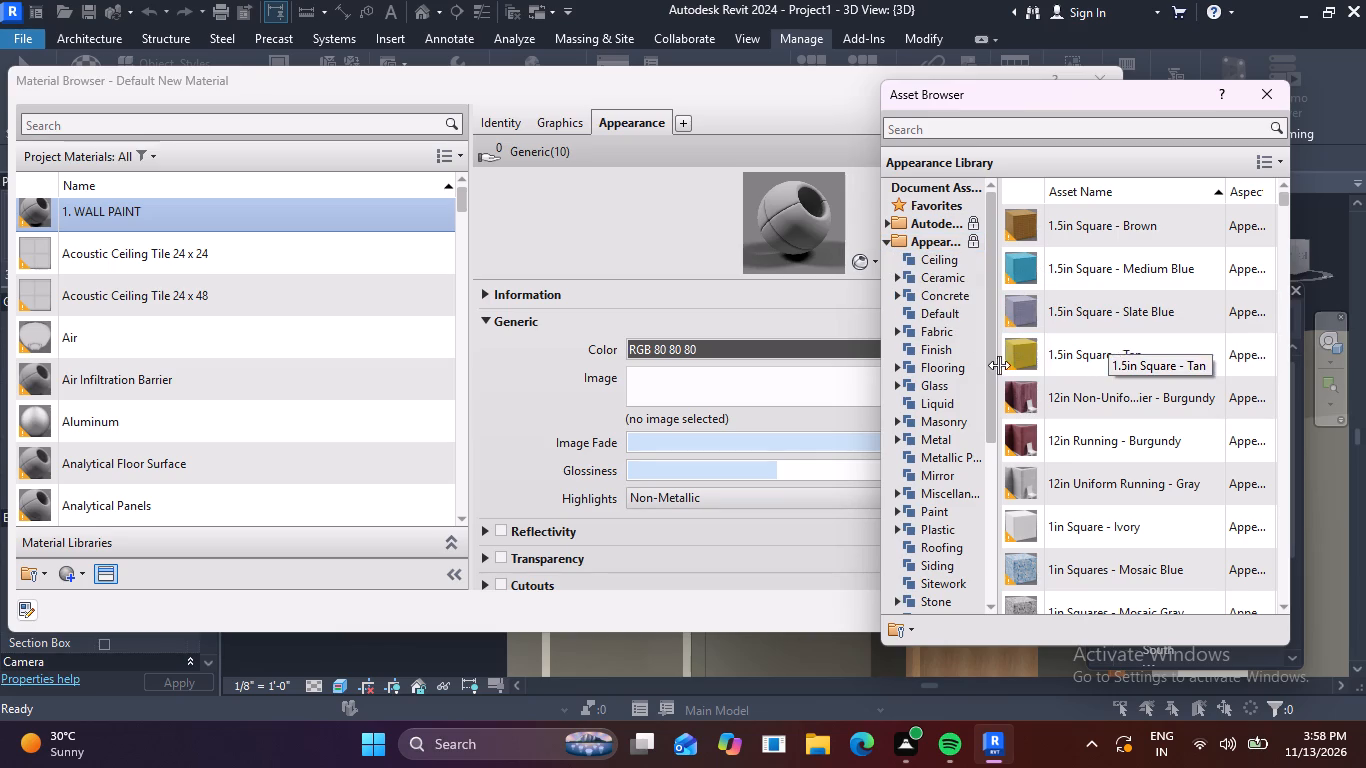
pyautogui.scroll(-3, 958, 343)
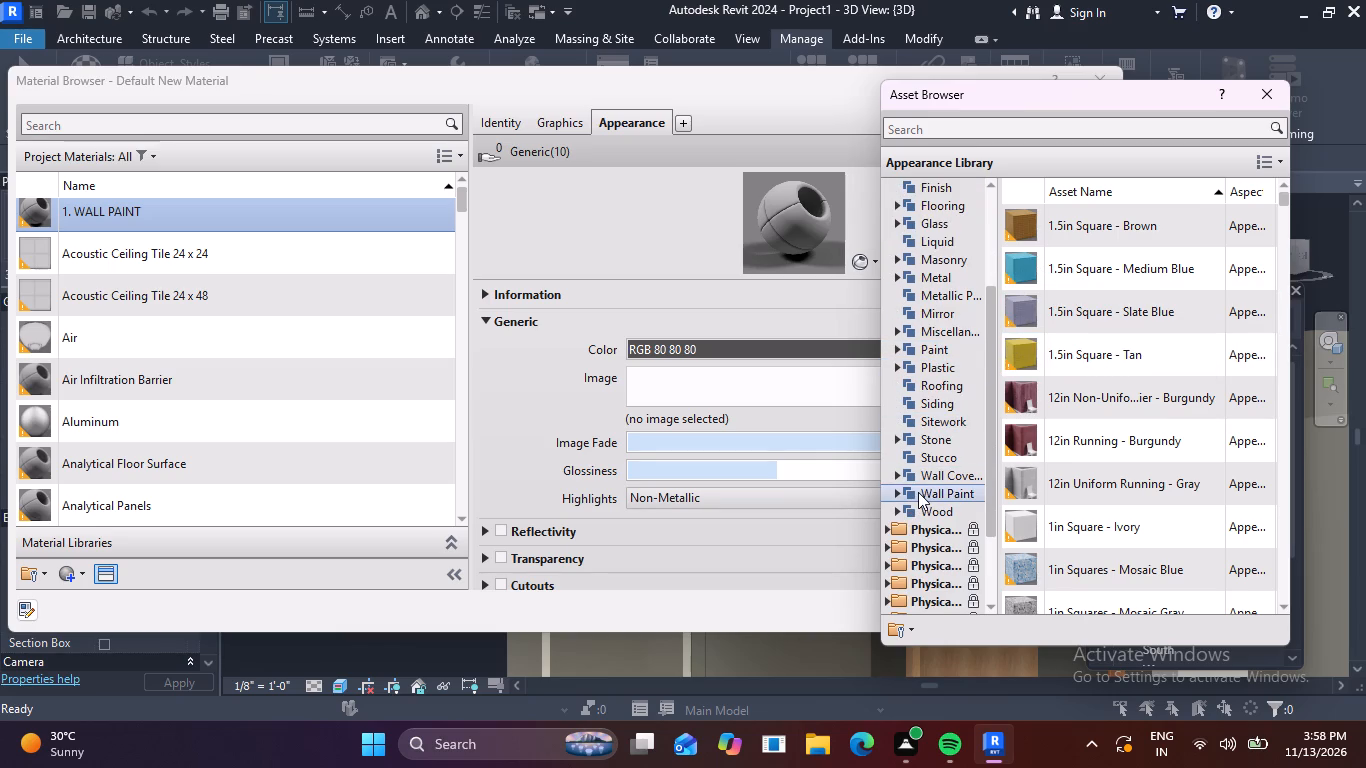
pyautogui.doubleClick(918, 492)
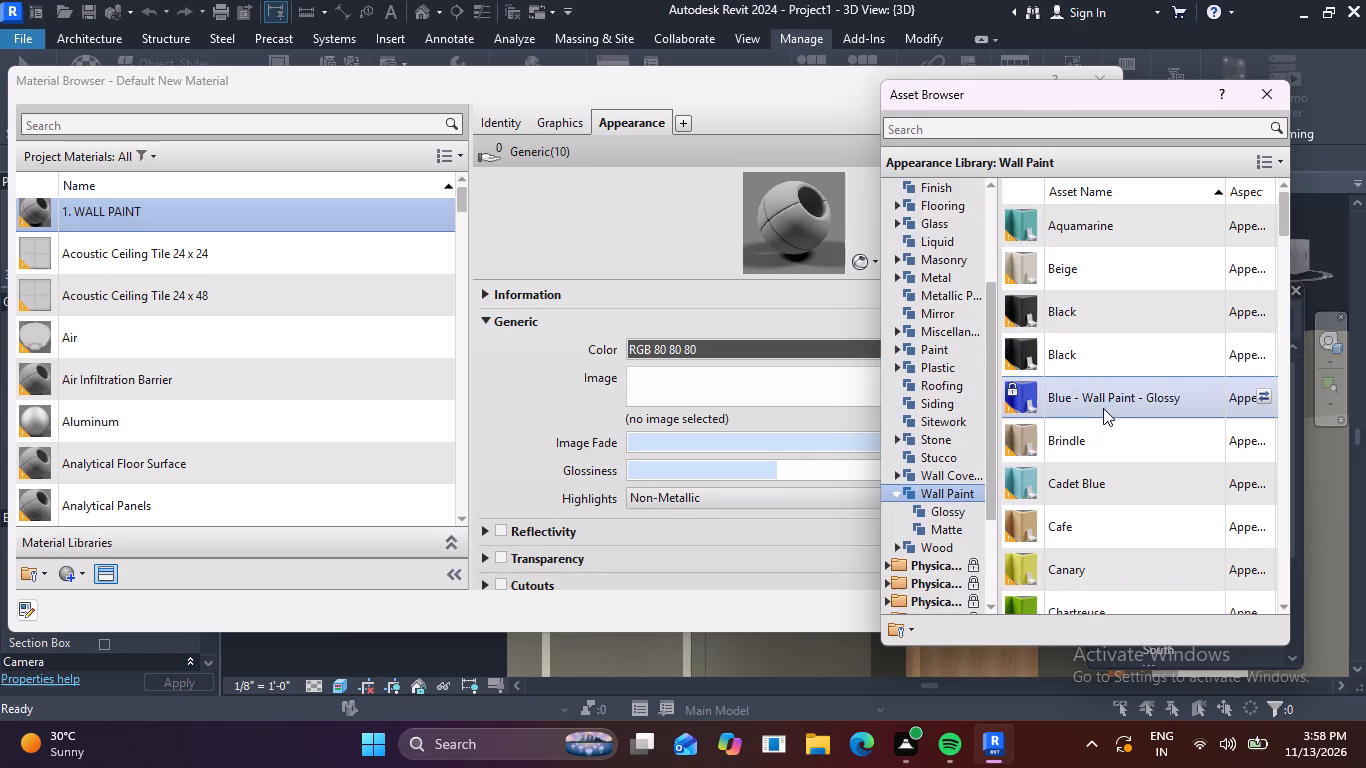
pyautogui.tripleClick(1064, 440)
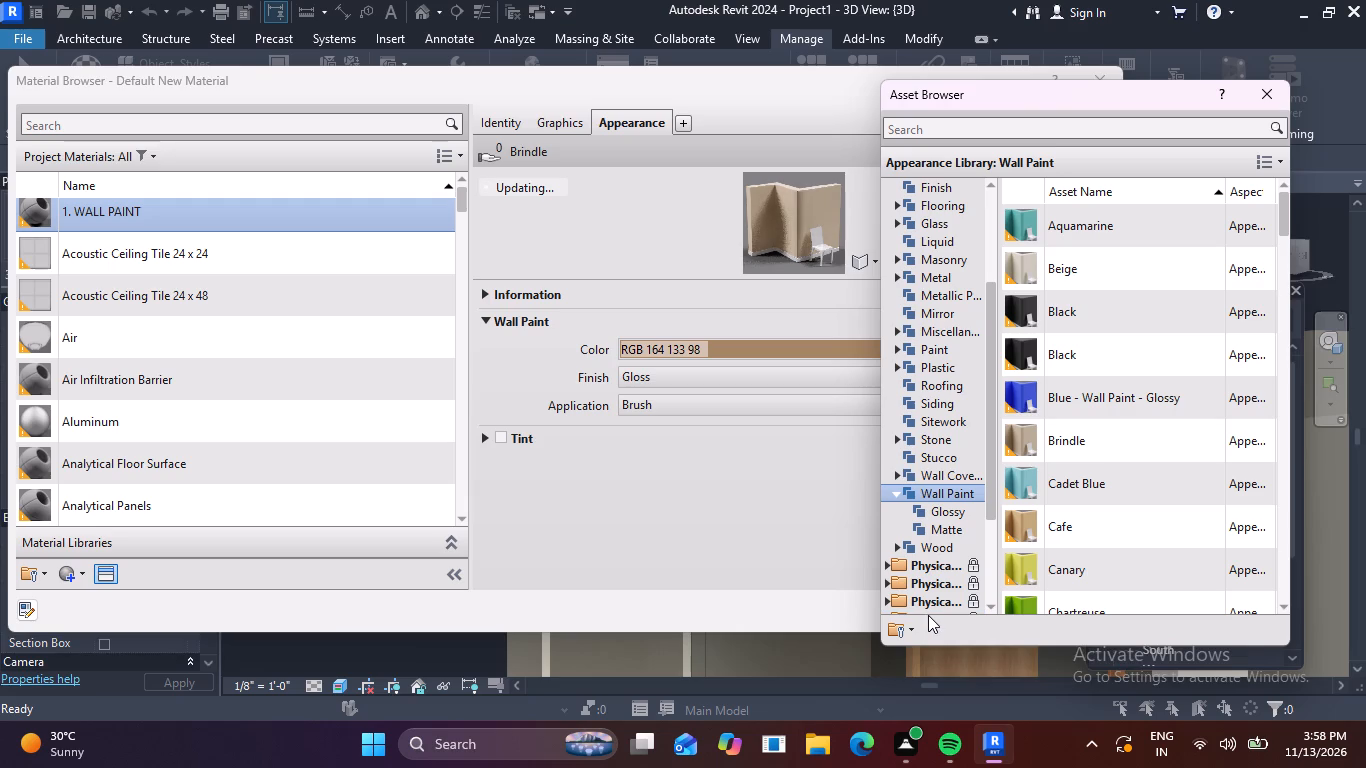
pyautogui.click(1264, 91)
pyautogui.click(1081, 616)
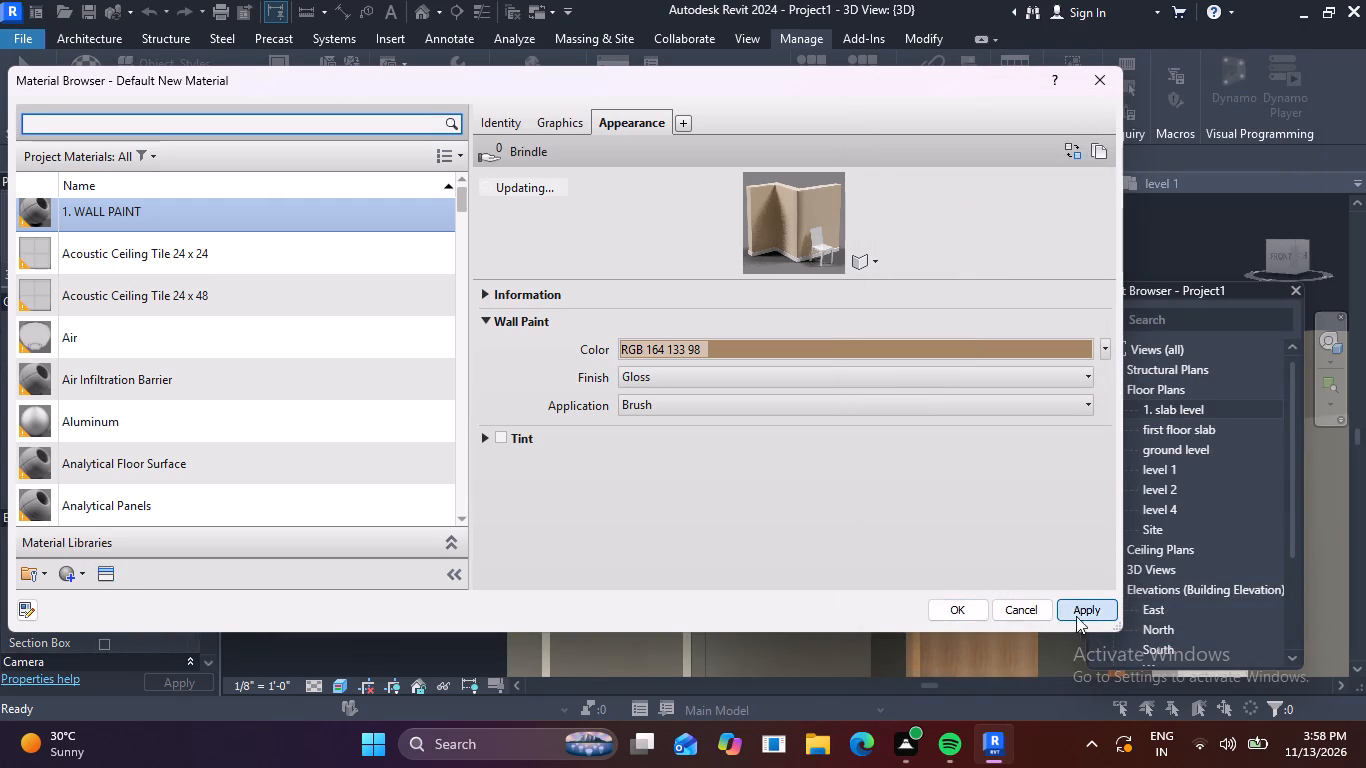
pyautogui.click(958, 605)
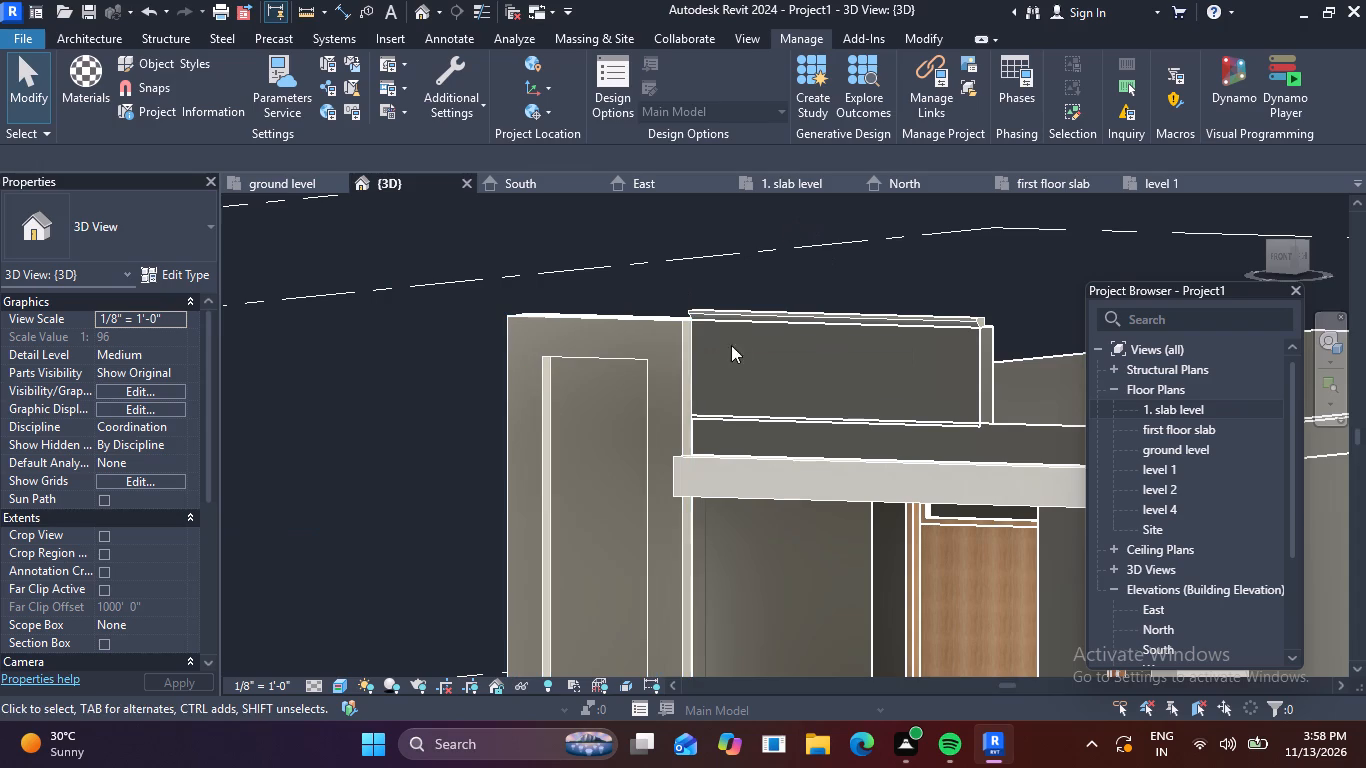
# Open the tall frame for in-place editing and paint its front face with the 1. WALL PAINT material.
pyautogui.click(683, 366)
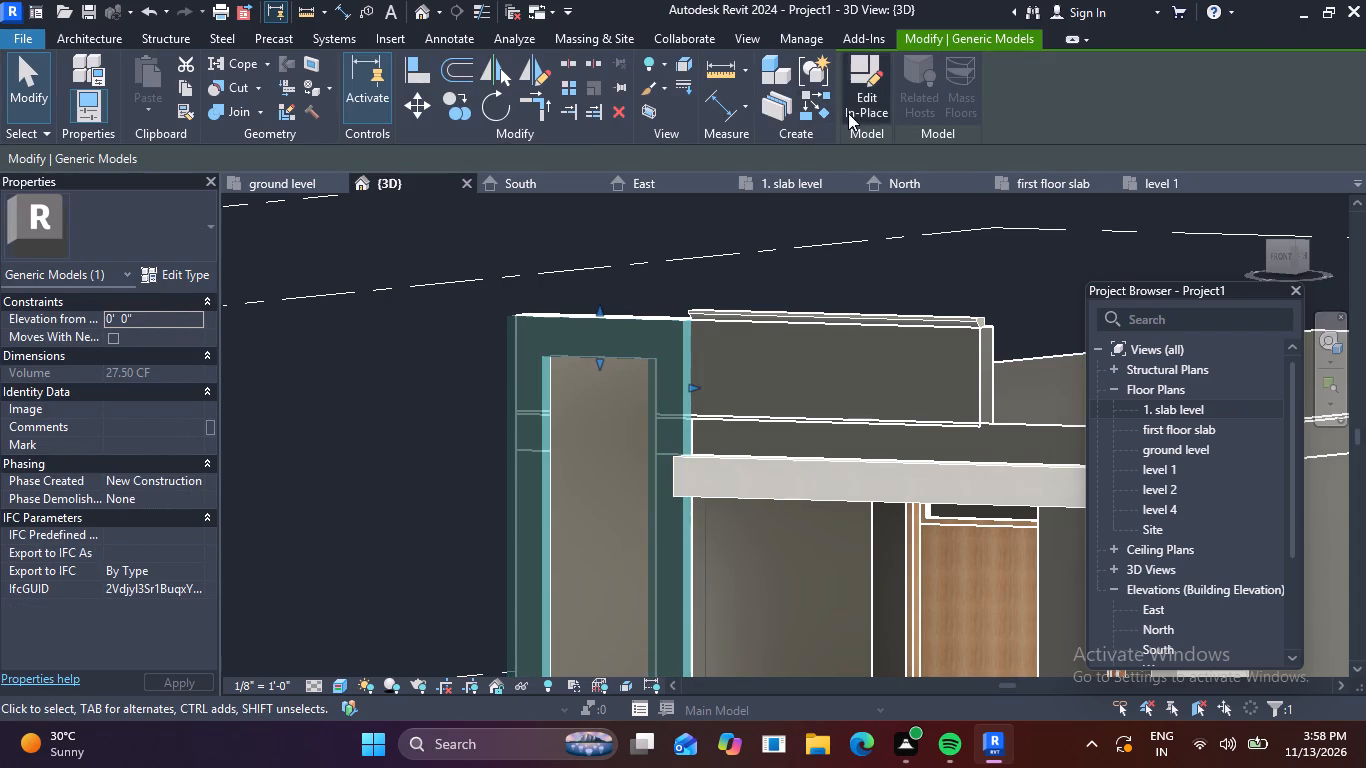
pyautogui.click(864, 102)
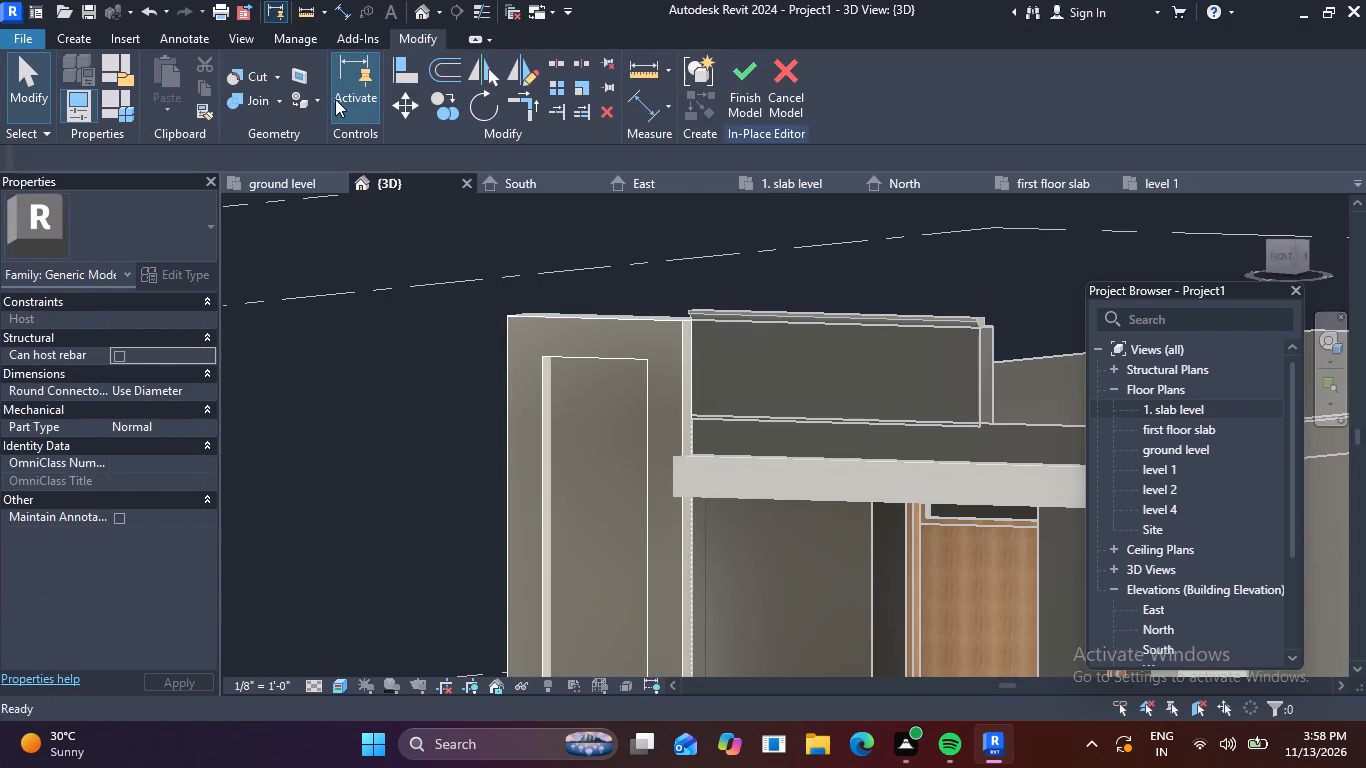
pyautogui.click(316, 100)
pyautogui.click(338, 136)
pyautogui.scroll(9, 227, 368)
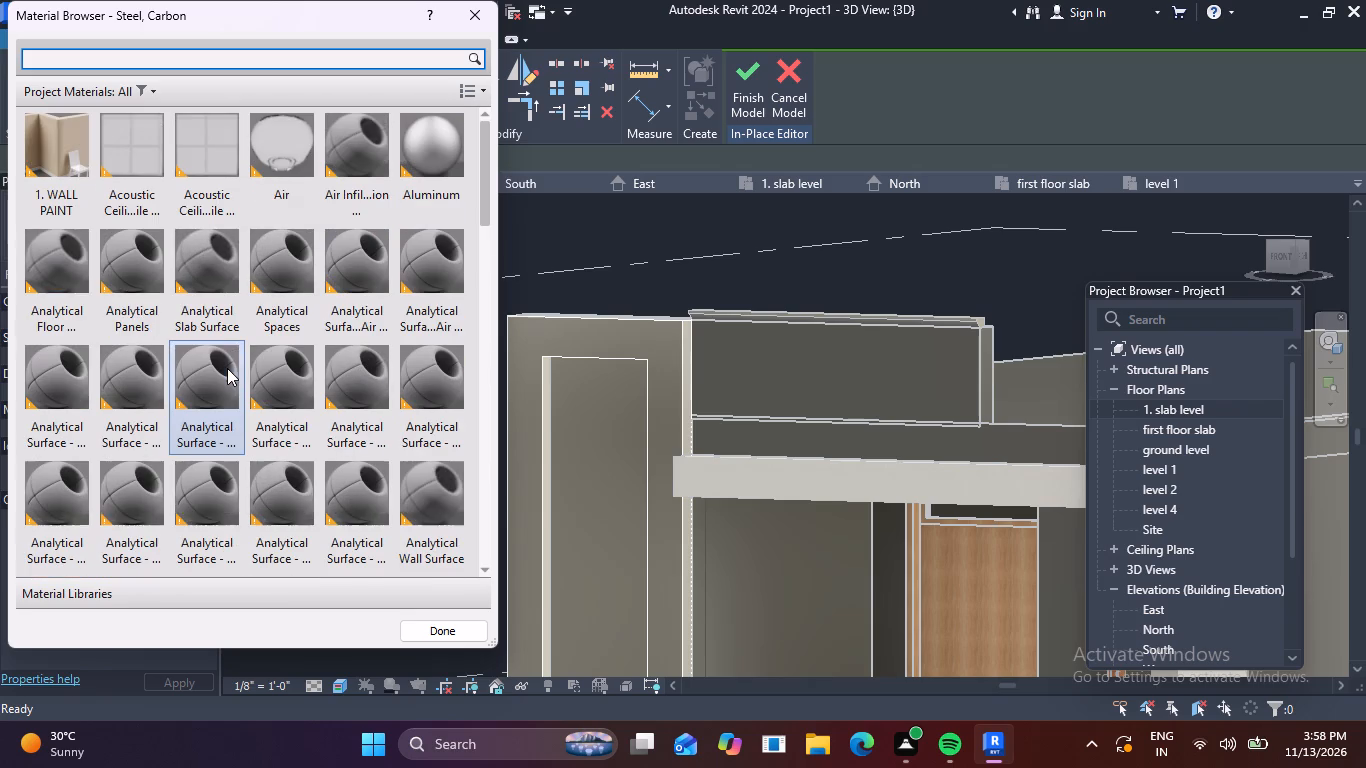
pyautogui.scroll(6, 227, 368)
pyautogui.click(54, 125)
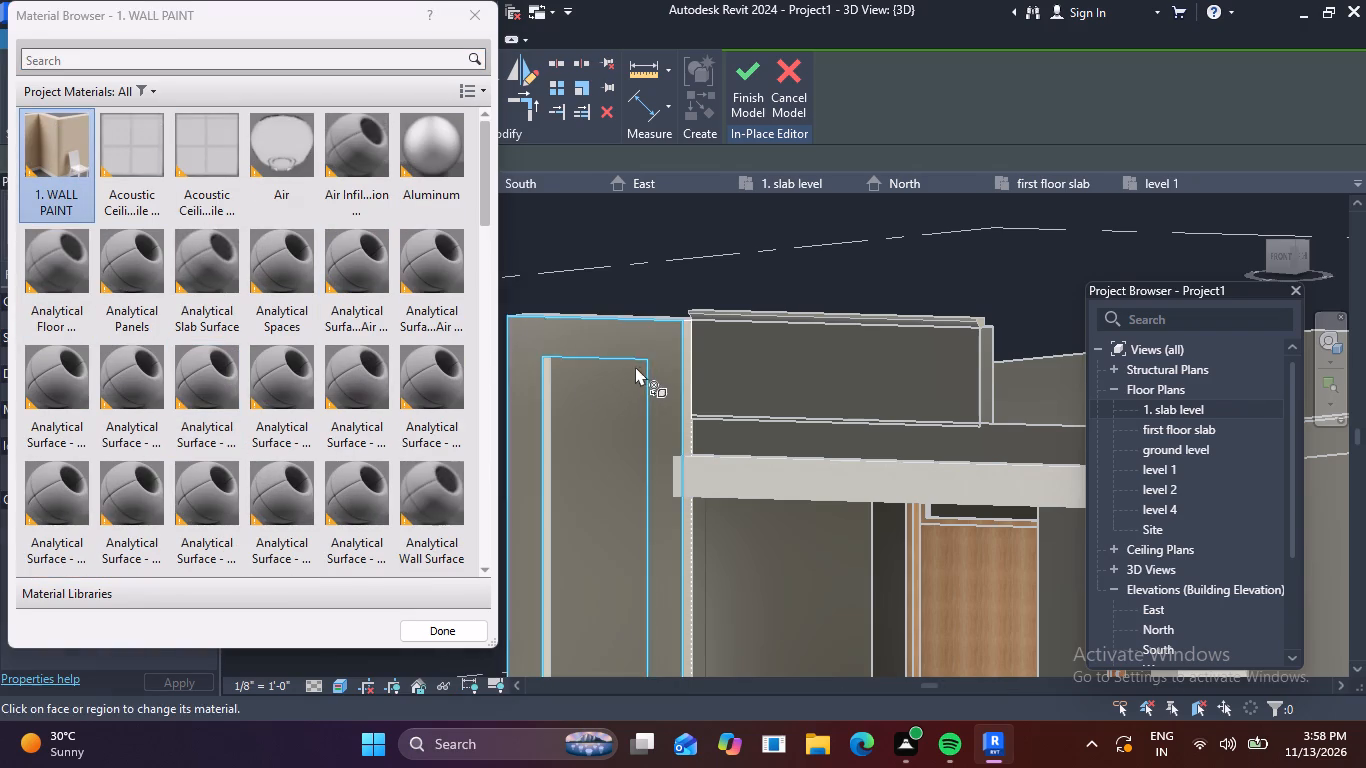
pyautogui.click(668, 353)
# Paint the tall frame's outer side face on the balcony side with 1. WALL PAINT, both above and below the white band.
pyautogui.scroll(5, 710, 379)
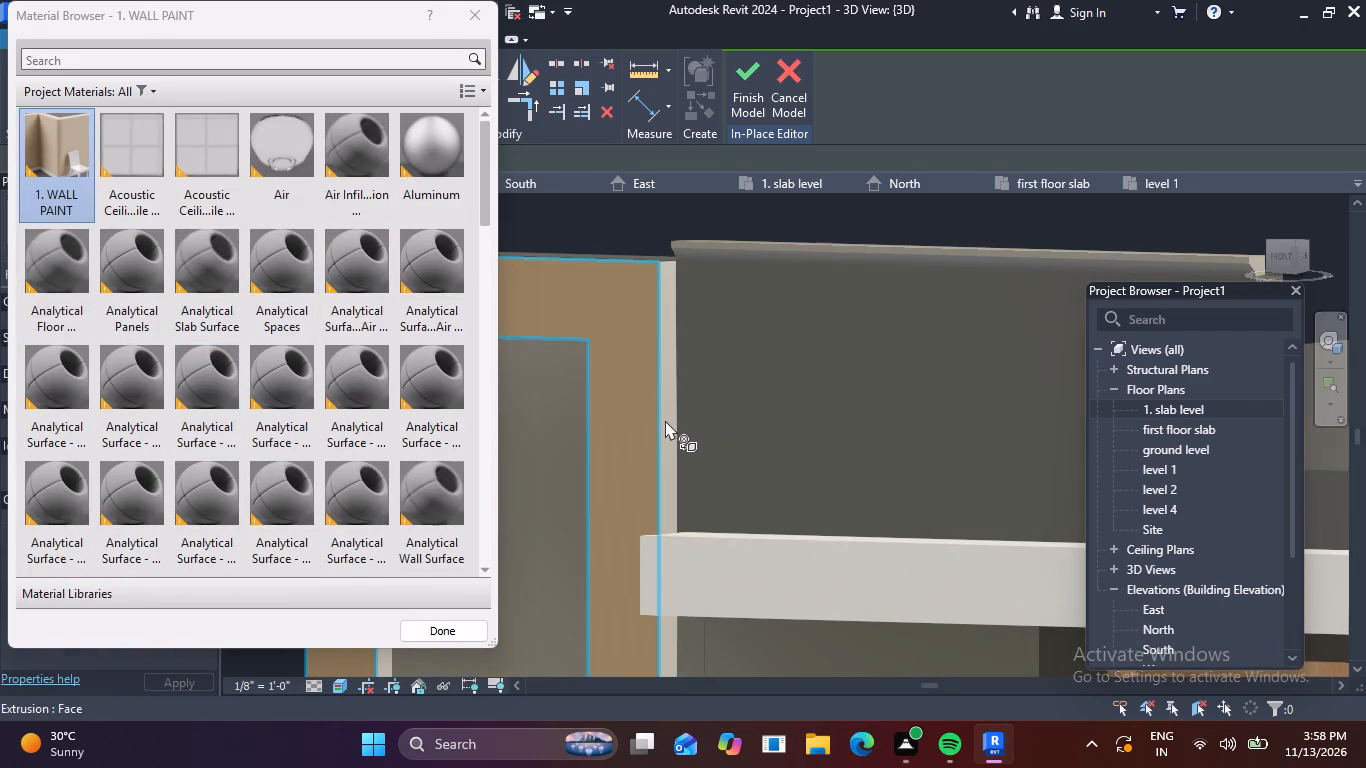
pyautogui.keyDown('shift'); pyautogui.moveTo(654, 424); pyautogui.dragTo(595, 425, button='middle'); pyautogui.keyUp('shift')
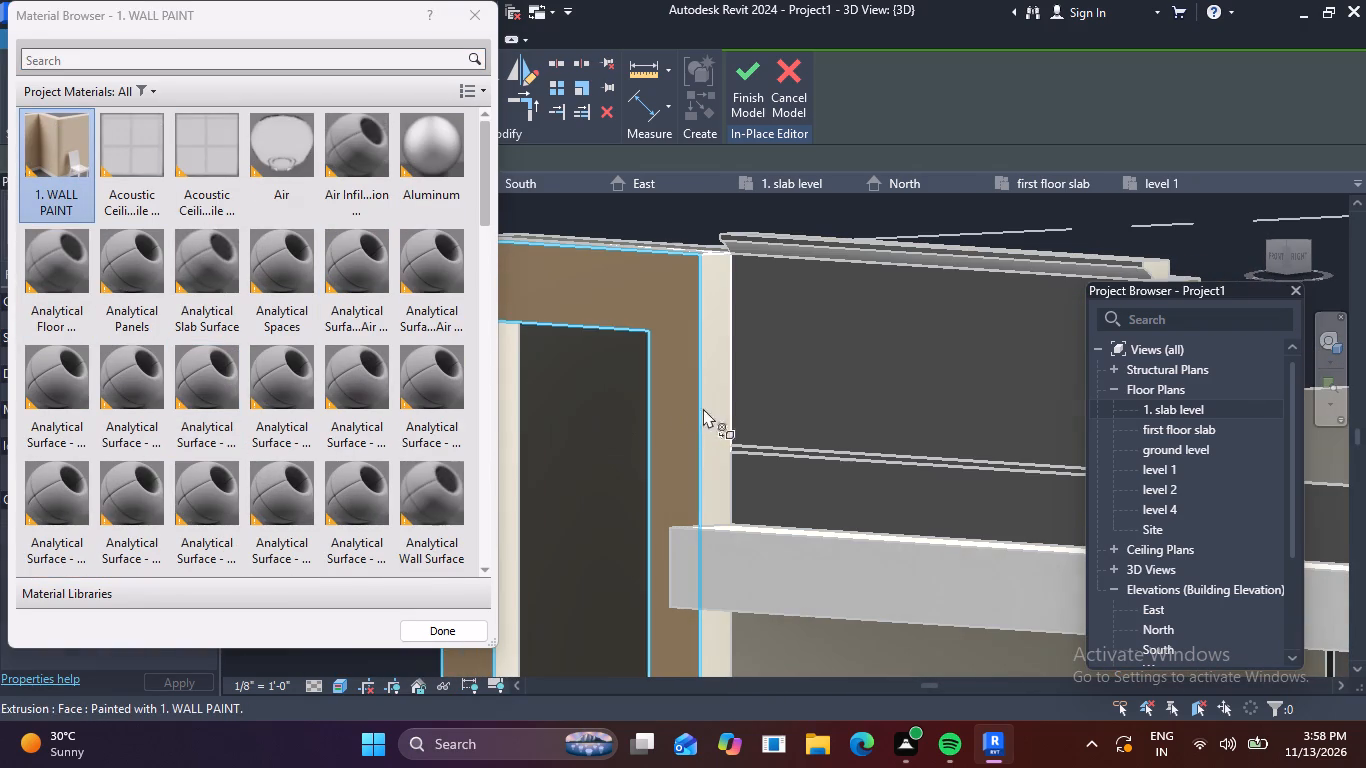
pyautogui.click(718, 401)
pyautogui.scroll(-2, 645, 420)
pyautogui.moveTo(666, 426); pyautogui.dragTo(807, 426, button='middle')
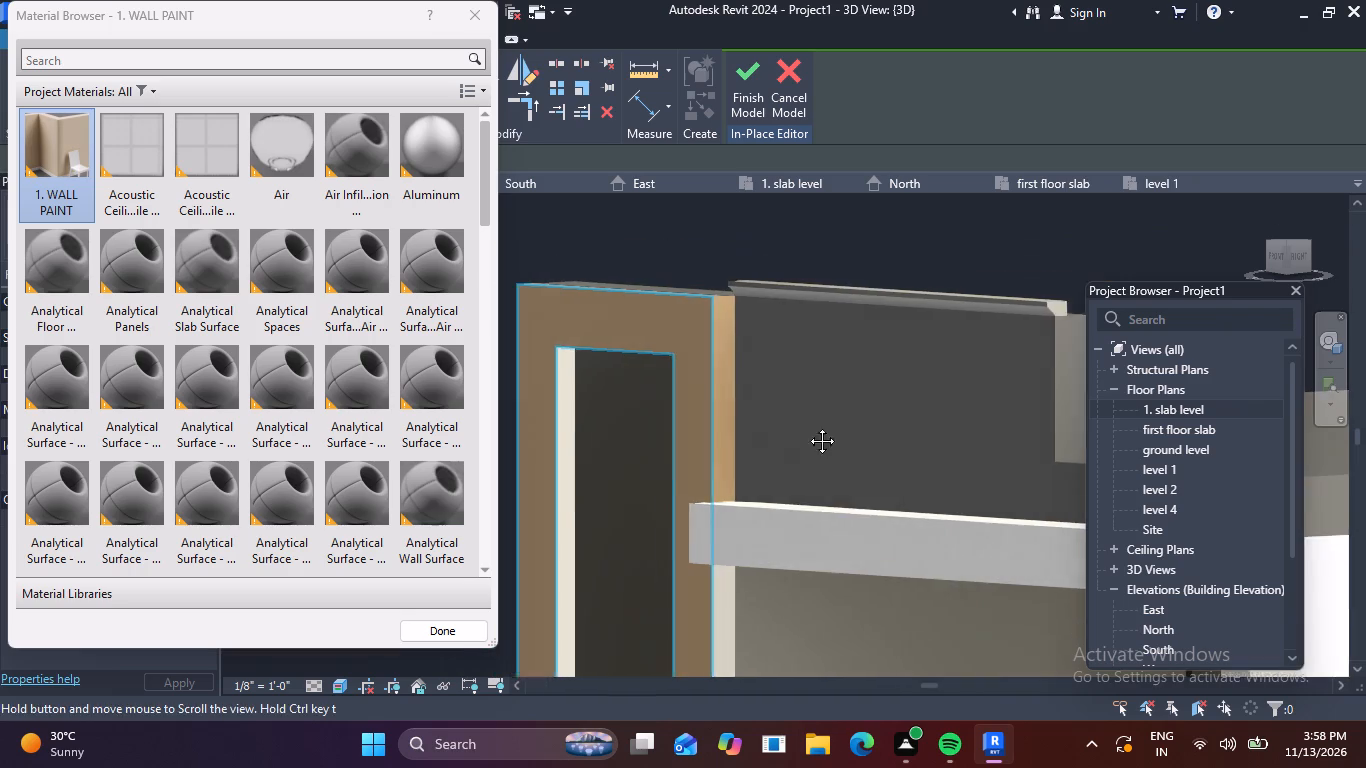
pyautogui.moveTo(807, 426); pyautogui.dragTo(842, 419, button='middle')
pyautogui.scroll(-5, 787, 324)
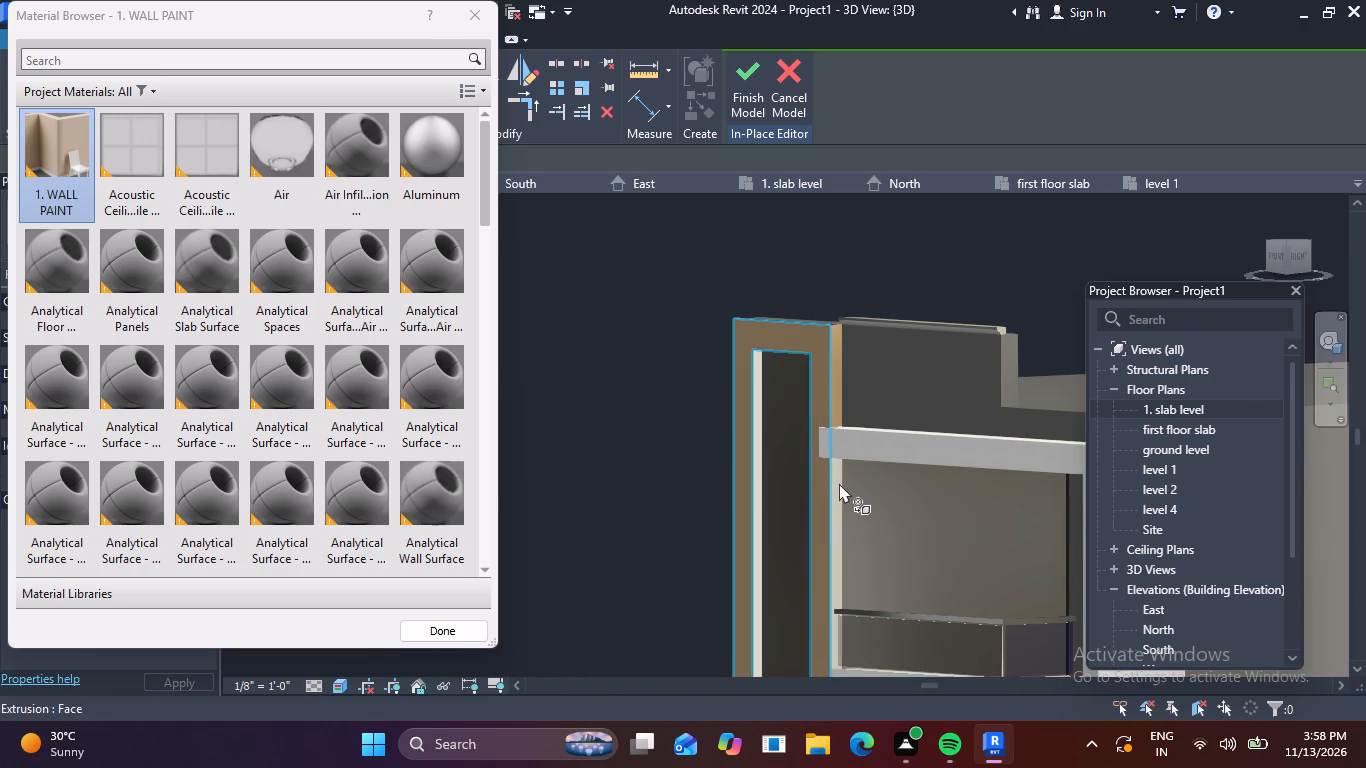
pyautogui.scroll(5, 833, 476)
pyautogui.moveTo(853, 454); pyautogui.dragTo(826, 263, button='middle')
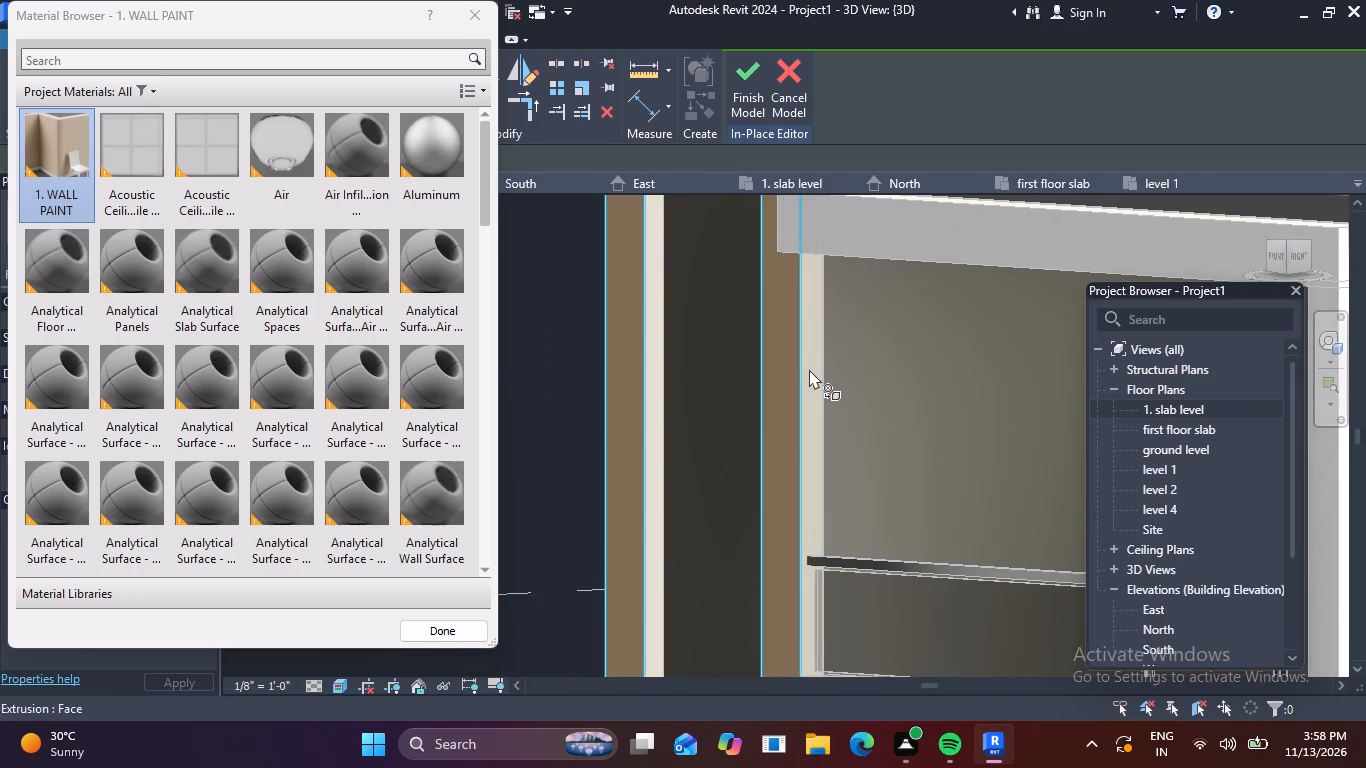
pyautogui.scroll(5, 809, 341)
pyautogui.click(807, 327)
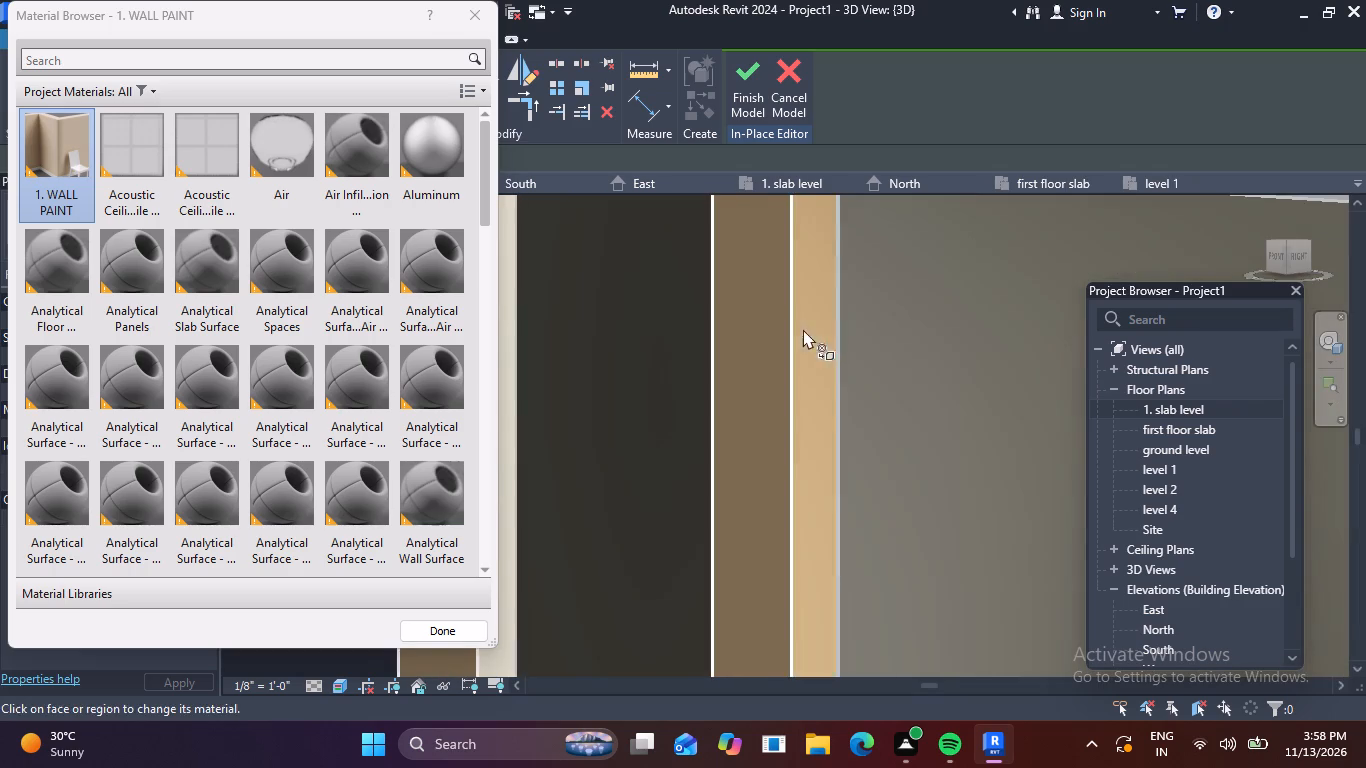
# Paint the frame opening's inner side face and the underside of its head with 1. WALL PAINT.
pyautogui.scroll(-9, 768, 341)
pyautogui.moveTo(731, 378); pyautogui.dragTo(810, 435, button='middle')
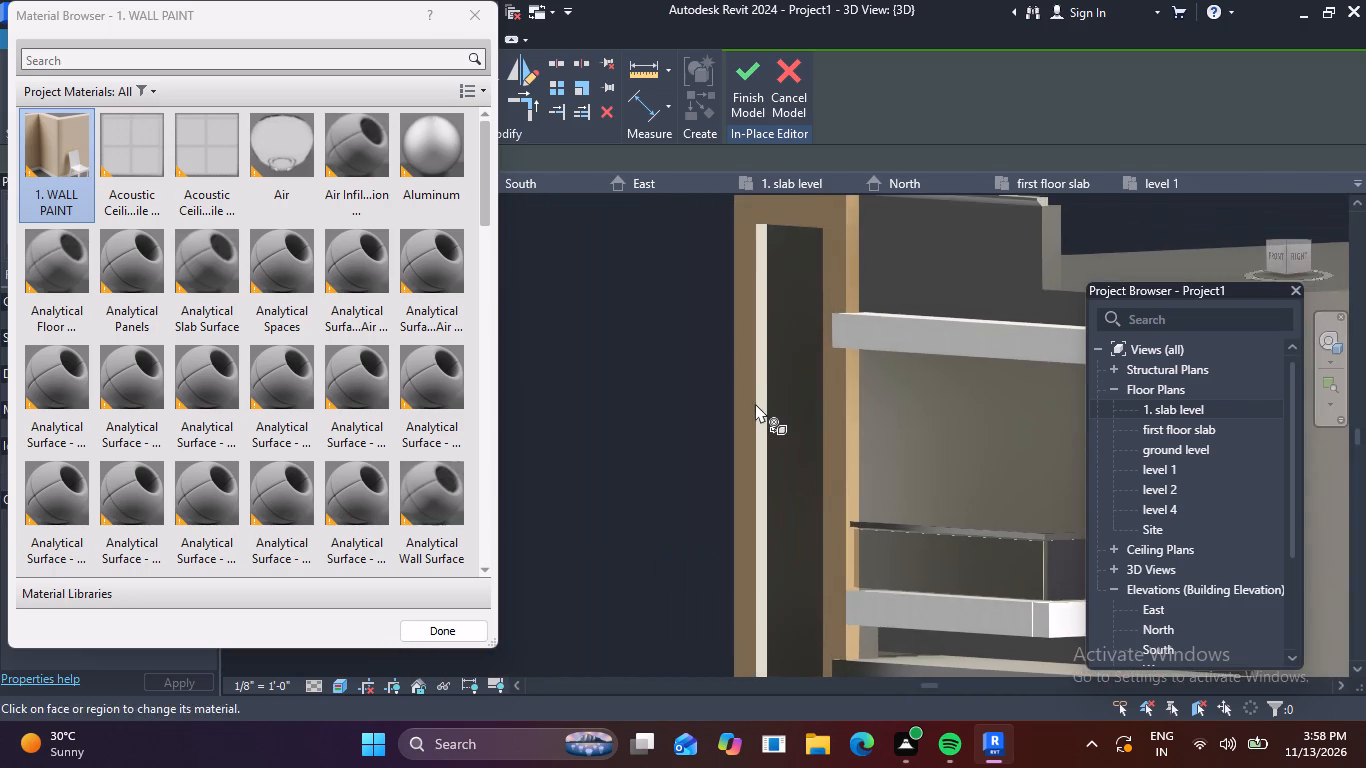
pyautogui.scroll(4, 756, 387)
pyautogui.moveTo(770, 258); pyautogui.dragTo(784, 436, button='middle')
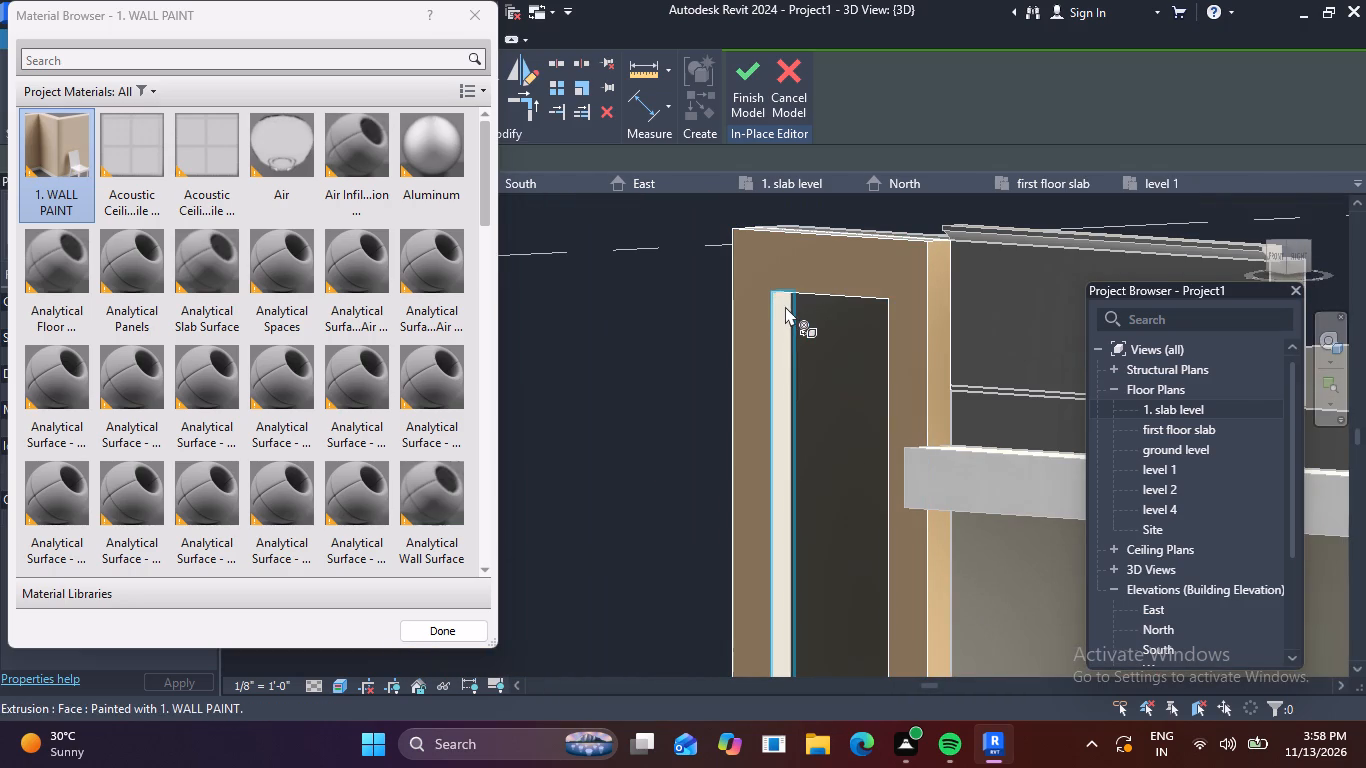
pyautogui.click(785, 306)
pyautogui.scroll(-2, 818, 362)
pyautogui.moveTo(837, 398); pyautogui.dragTo(860, 354, button='middle')
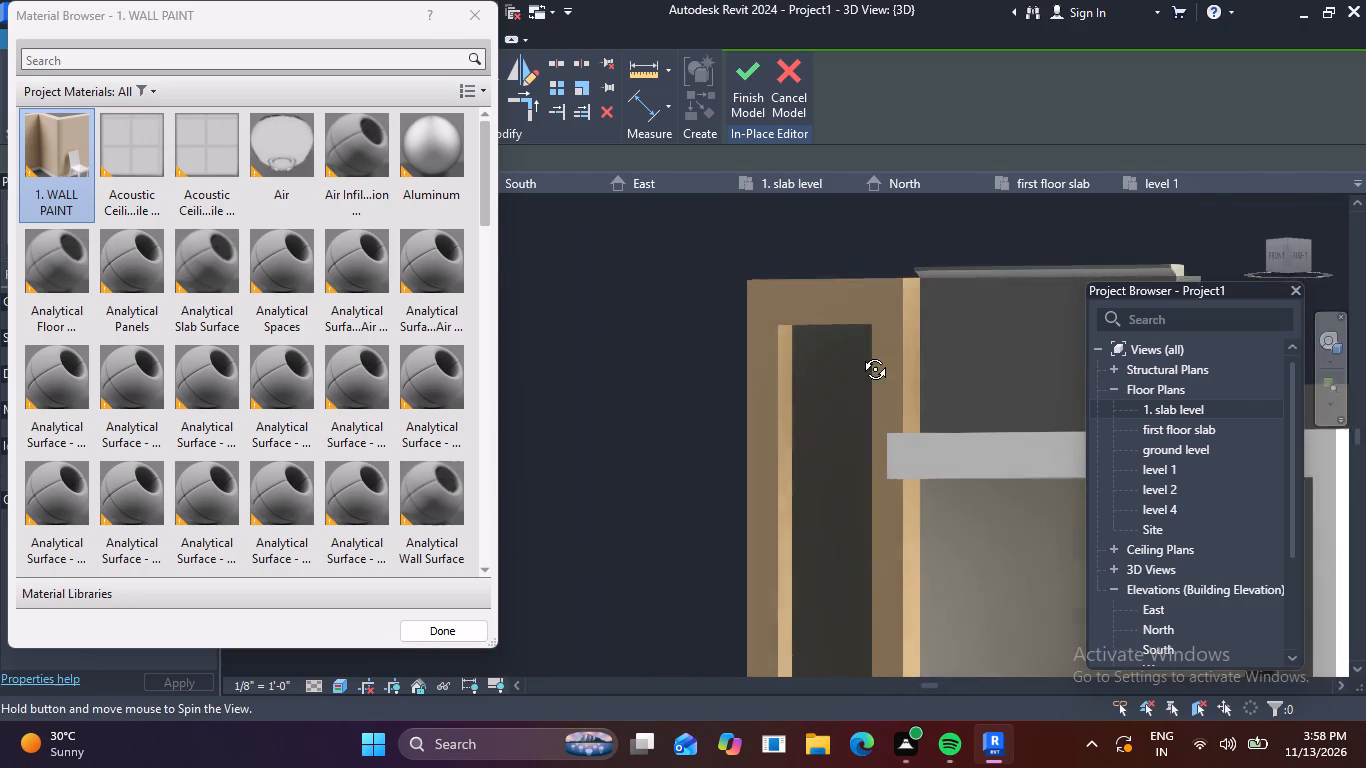
pyautogui.moveTo(860, 354); pyautogui.dragTo(870, 322, button='middle')
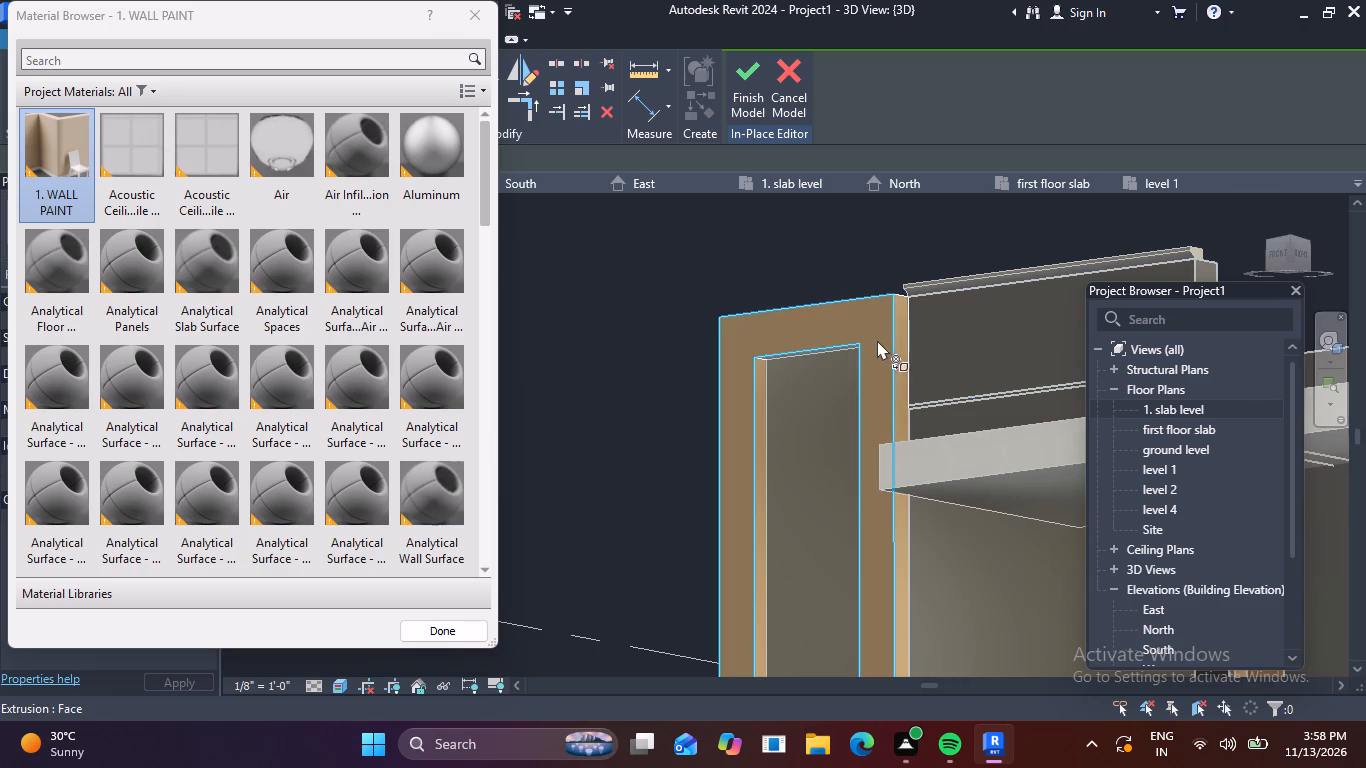
pyautogui.keyDown('shift'); pyautogui.moveTo(870, 346); pyautogui.dragTo(922, 152, button='middle'); pyautogui.keyUp('shift')
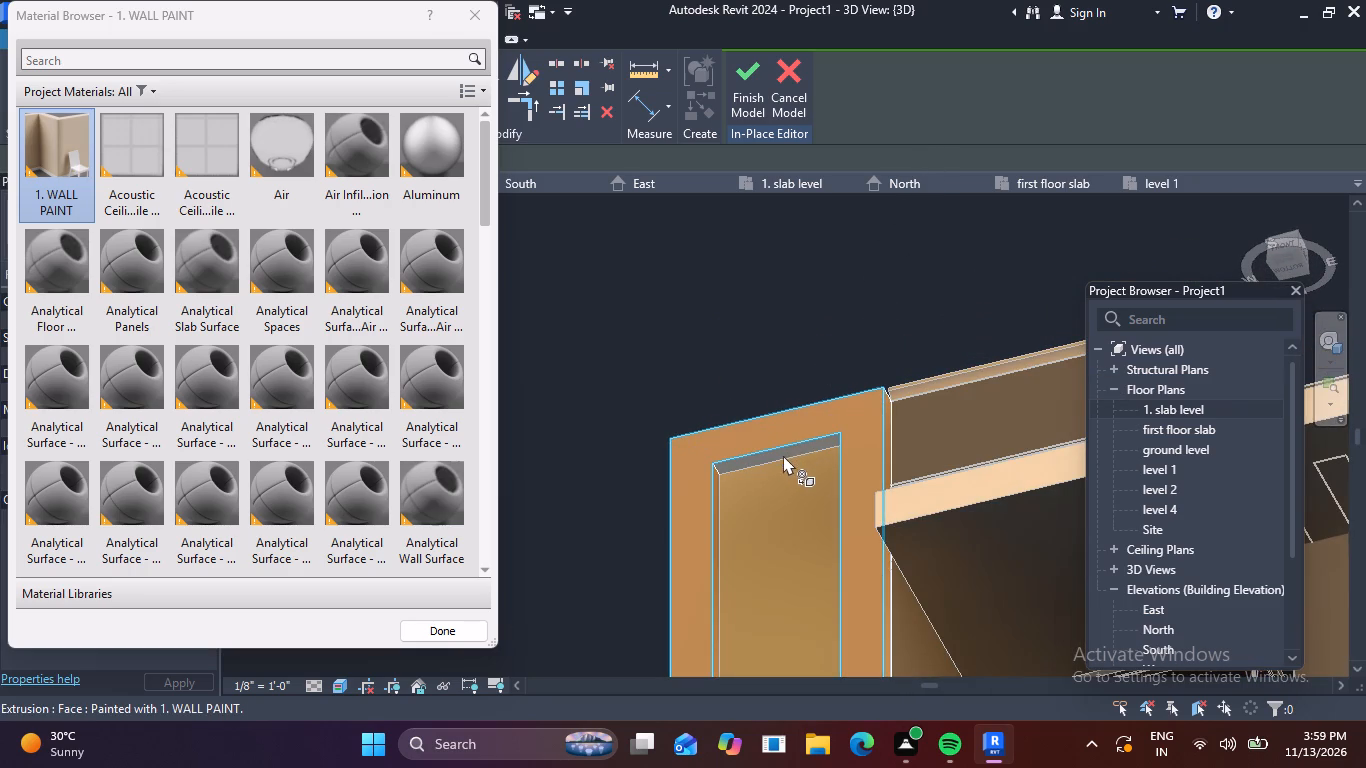
pyautogui.scroll(6, 778, 449)
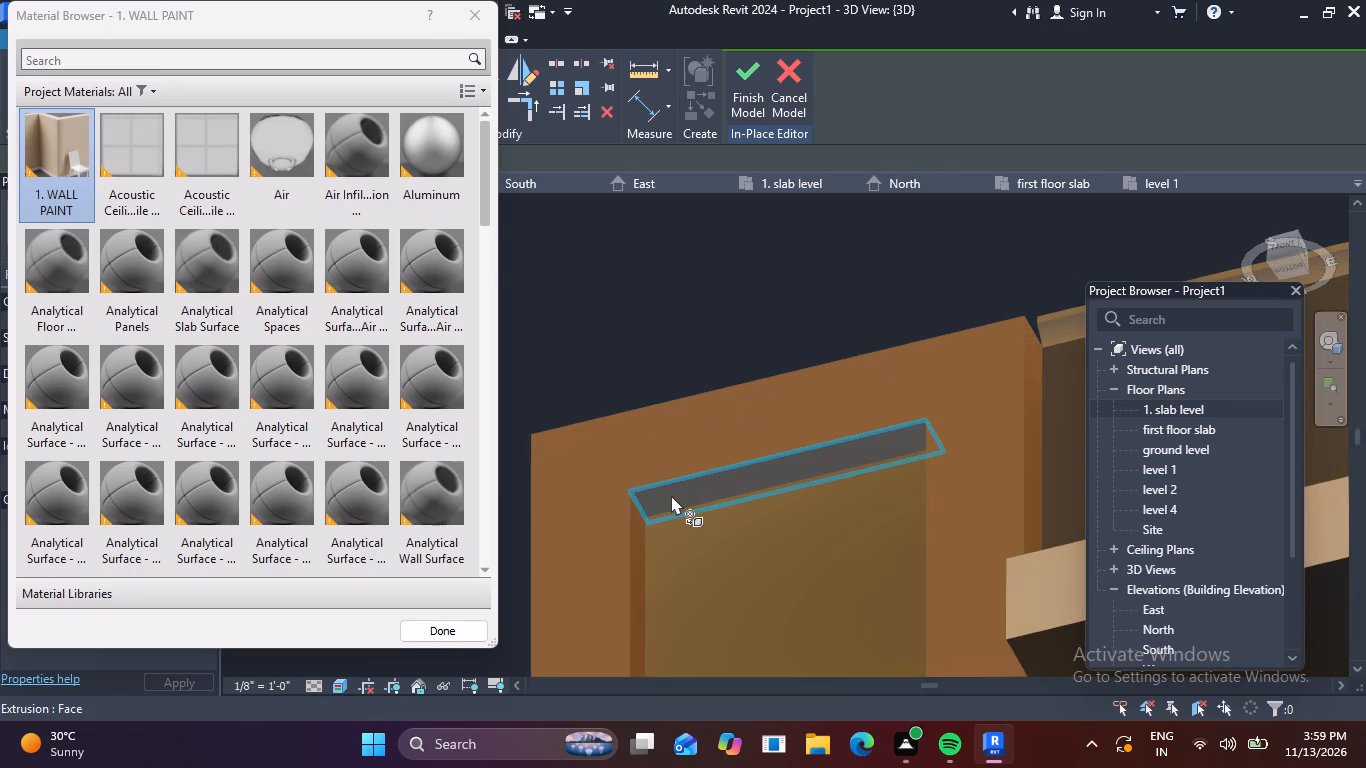
pyautogui.click(671, 495)
# Paint the inner bottom face of the frame's opening with 1. WALL PAINT and end the painting.
pyautogui.scroll(-7, 779, 460)
pyautogui.moveTo(779, 518); pyautogui.dragTo(765, 317, button='middle')
pyautogui.scroll(-3, 775, 408)
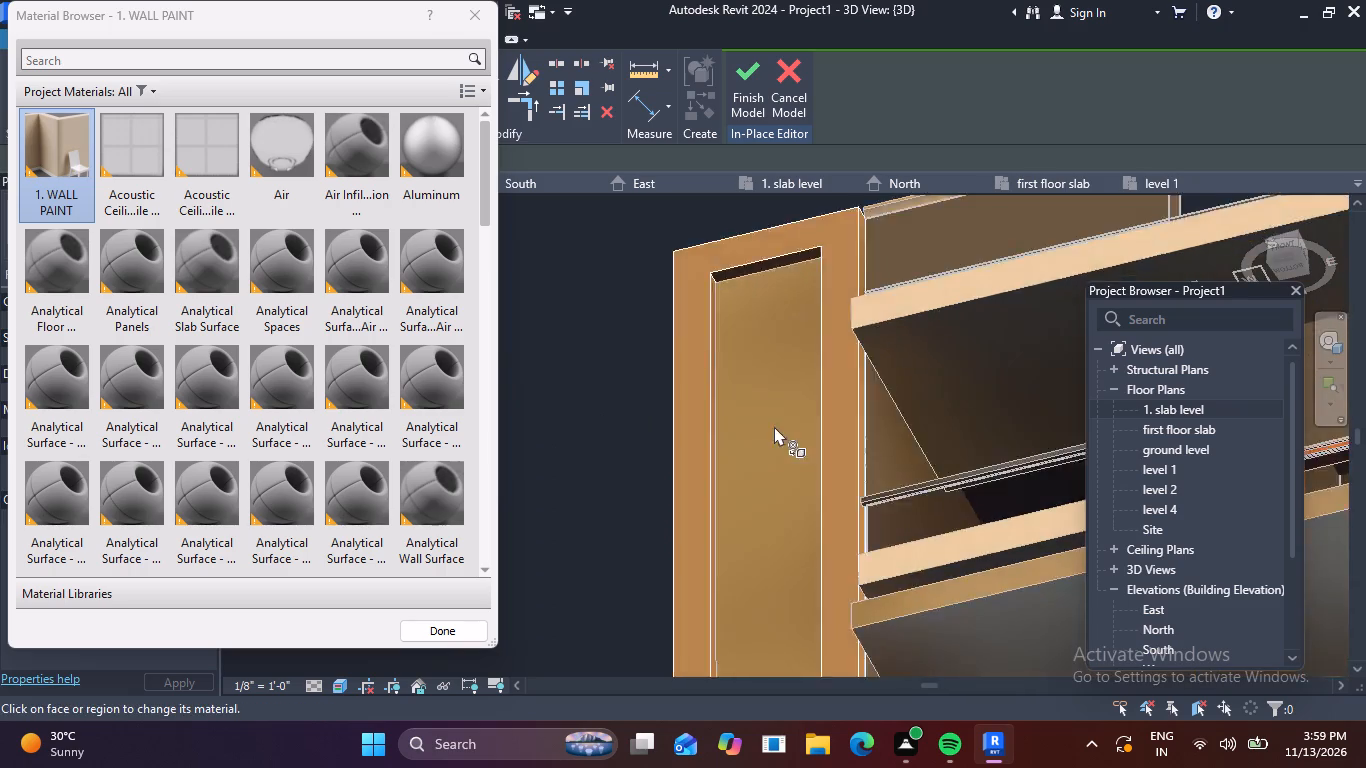
pyautogui.scroll(-3, 774, 426)
pyautogui.moveTo(792, 472); pyautogui.dragTo(769, 388, button='middle')
pyautogui.keyDown('shift'); pyautogui.moveTo(736, 458); pyautogui.dragTo(727, 632, button='middle'); pyautogui.keyUp('shift')
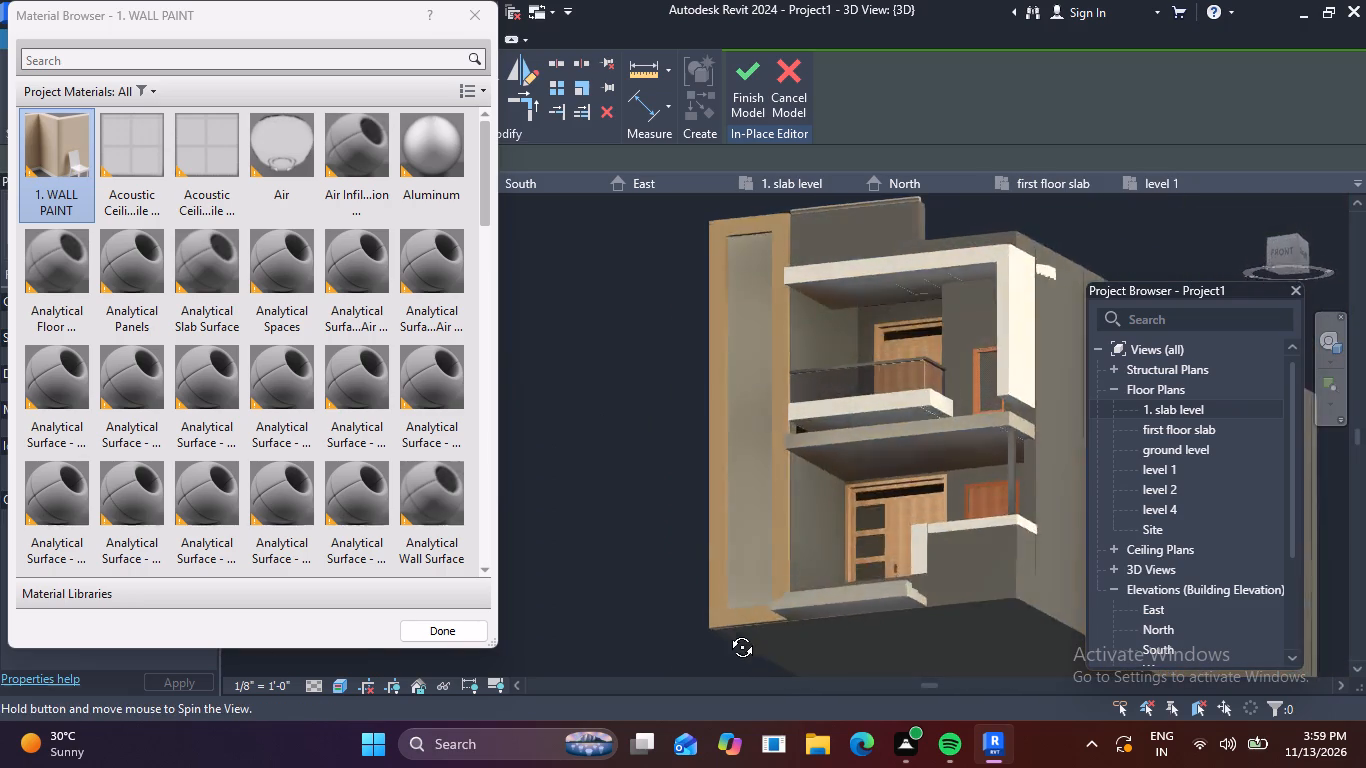
pyautogui.keyDown('shift'); pyautogui.moveTo(727, 632); pyautogui.dragTo(700, 766, button='middle'); pyautogui.keyUp('shift')
pyautogui.keyDown('shift'); pyautogui.moveTo(763, 344); pyautogui.dragTo(756, 533, button='middle'); pyautogui.keyUp('shift')
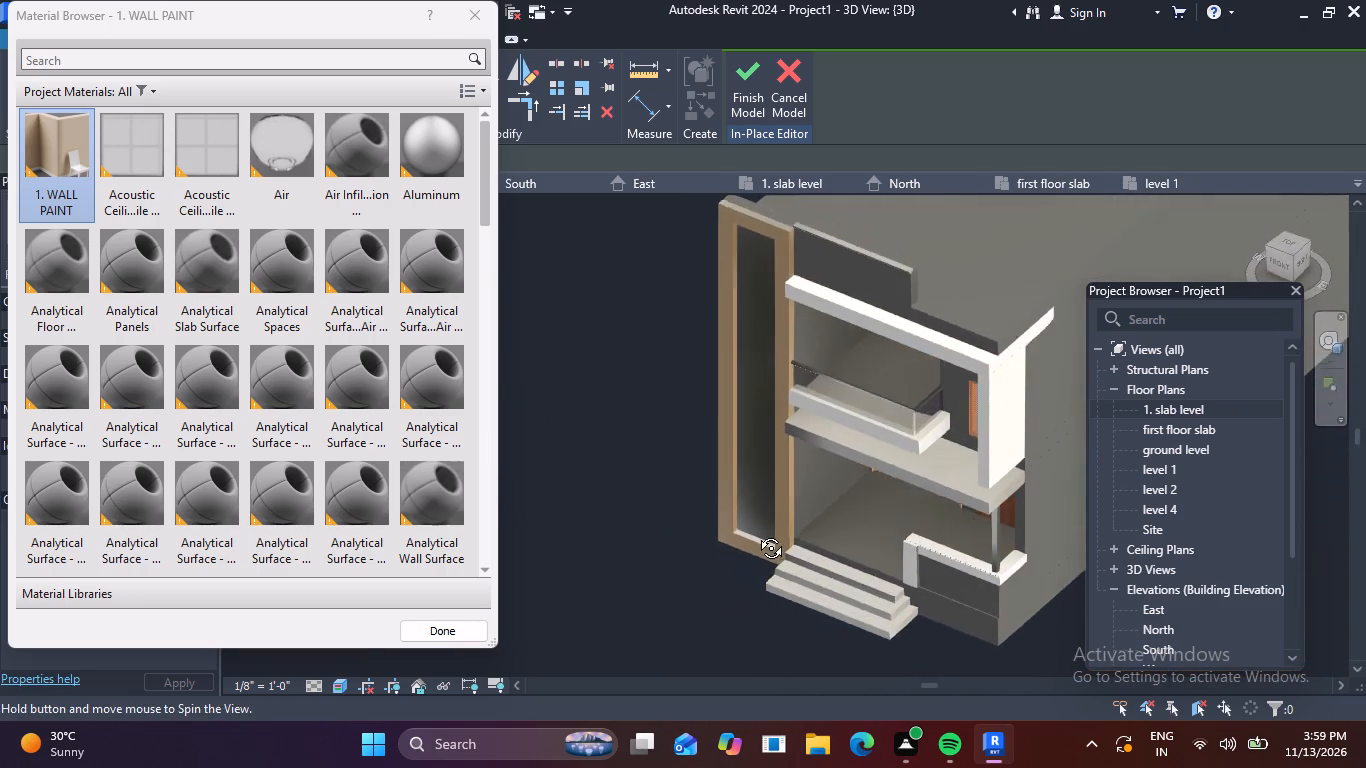
pyautogui.keyDown('shift'); pyautogui.moveTo(756, 533); pyautogui.dragTo(754, 553, button='middle'); pyautogui.keyUp('shift')
pyautogui.keyDown('shift'); pyautogui.scroll(1, 754, 549); pyautogui.keyUp('shift')
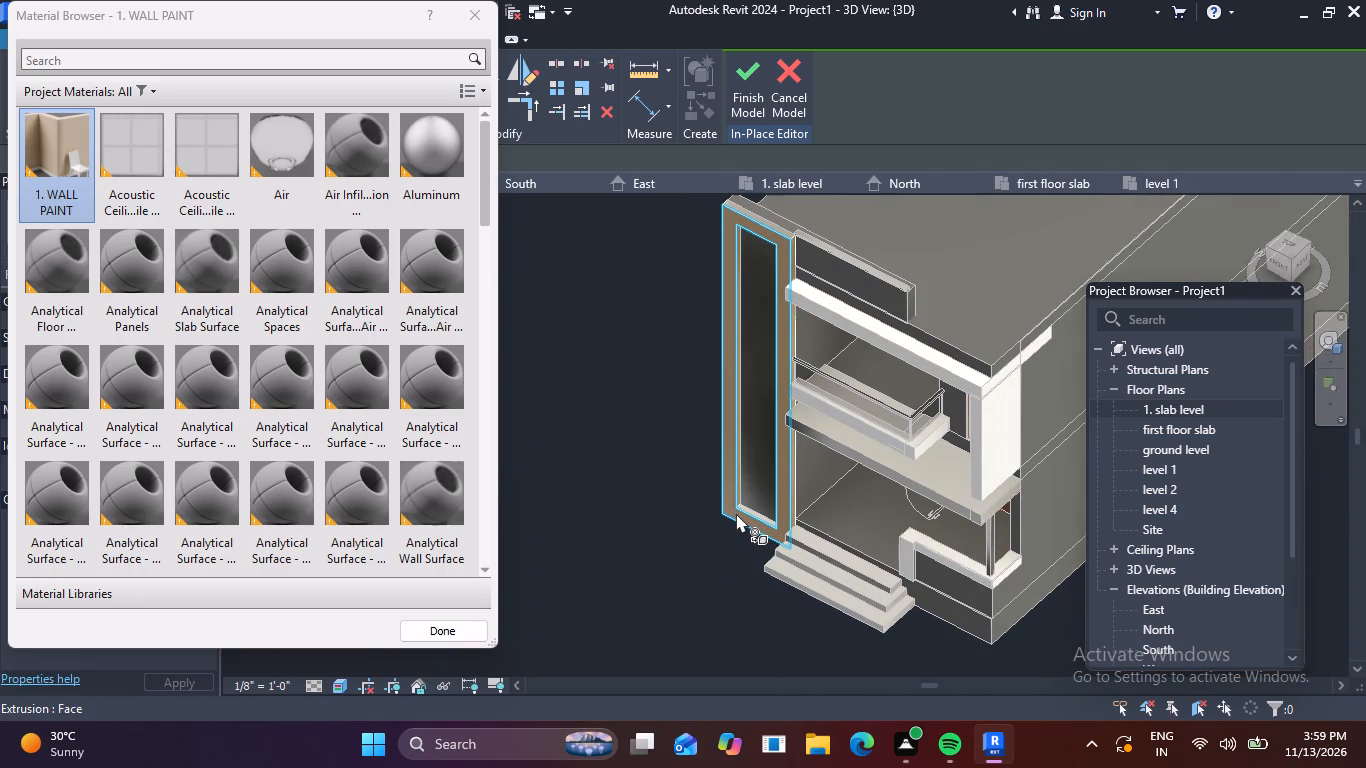
pyautogui.scroll(6, 764, 506)
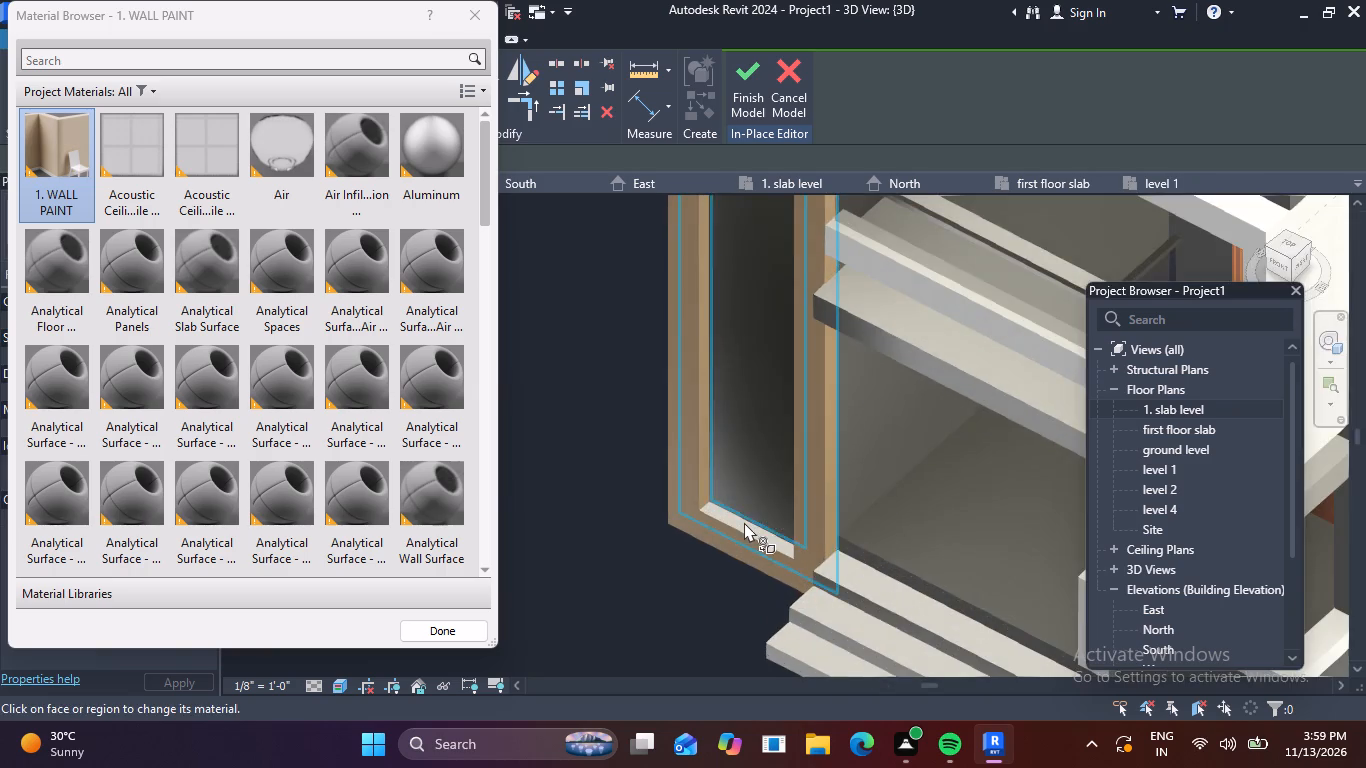
pyautogui.scroll(4, 744, 522)
pyautogui.click(728, 522)
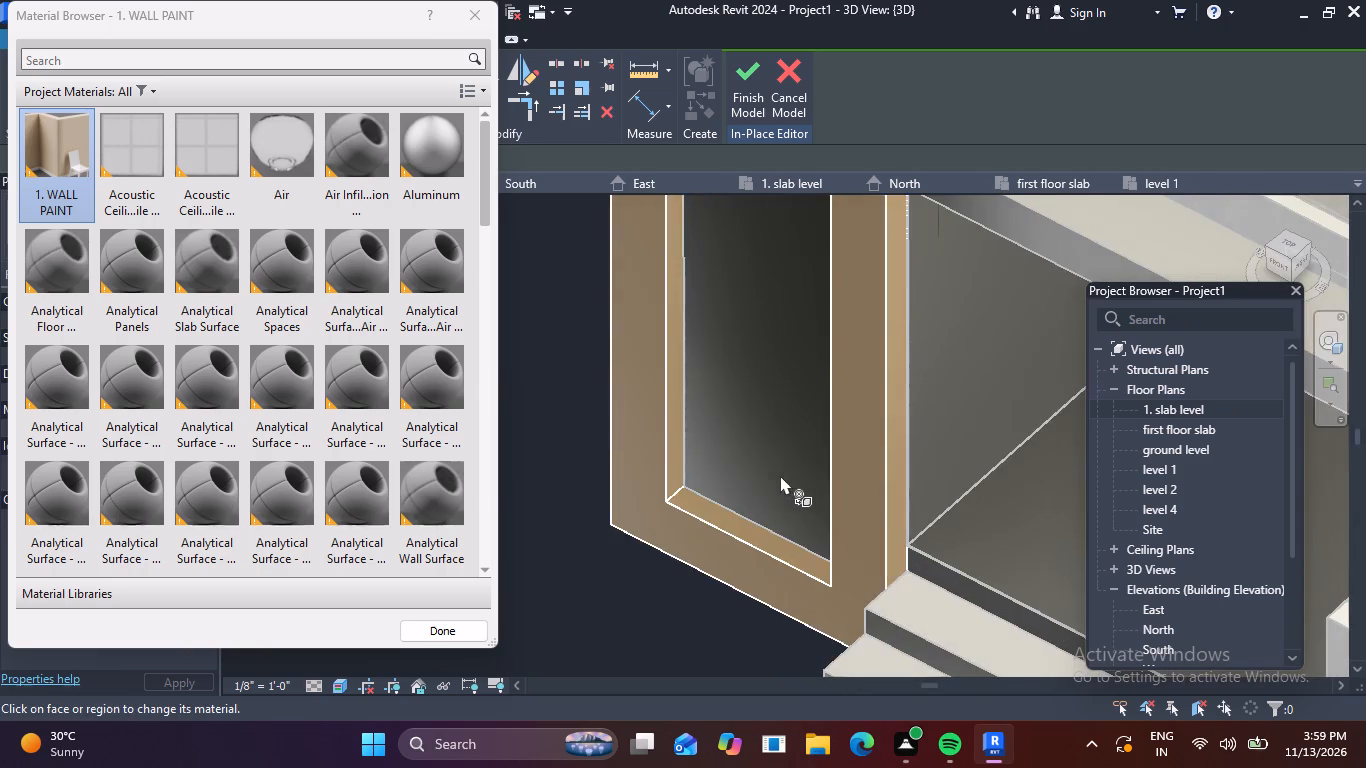
pyautogui.scroll(-9, 792, 459)
pyautogui.moveTo(726, 464); pyautogui.dragTo(596, 643, button='middle')
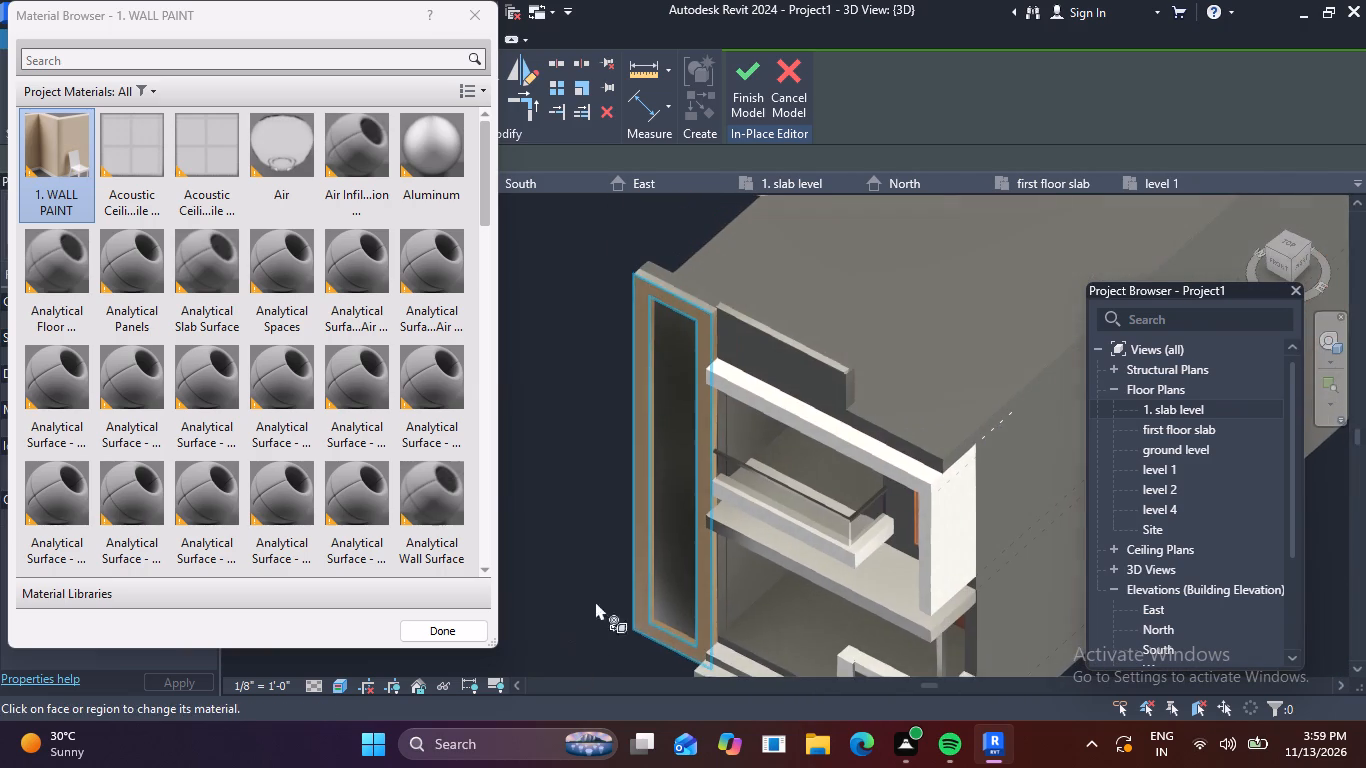
pyautogui.keyDown('shift'); pyautogui.moveTo(704, 535); pyautogui.dragTo(801, 271, button='middle'); pyautogui.keyUp('shift')
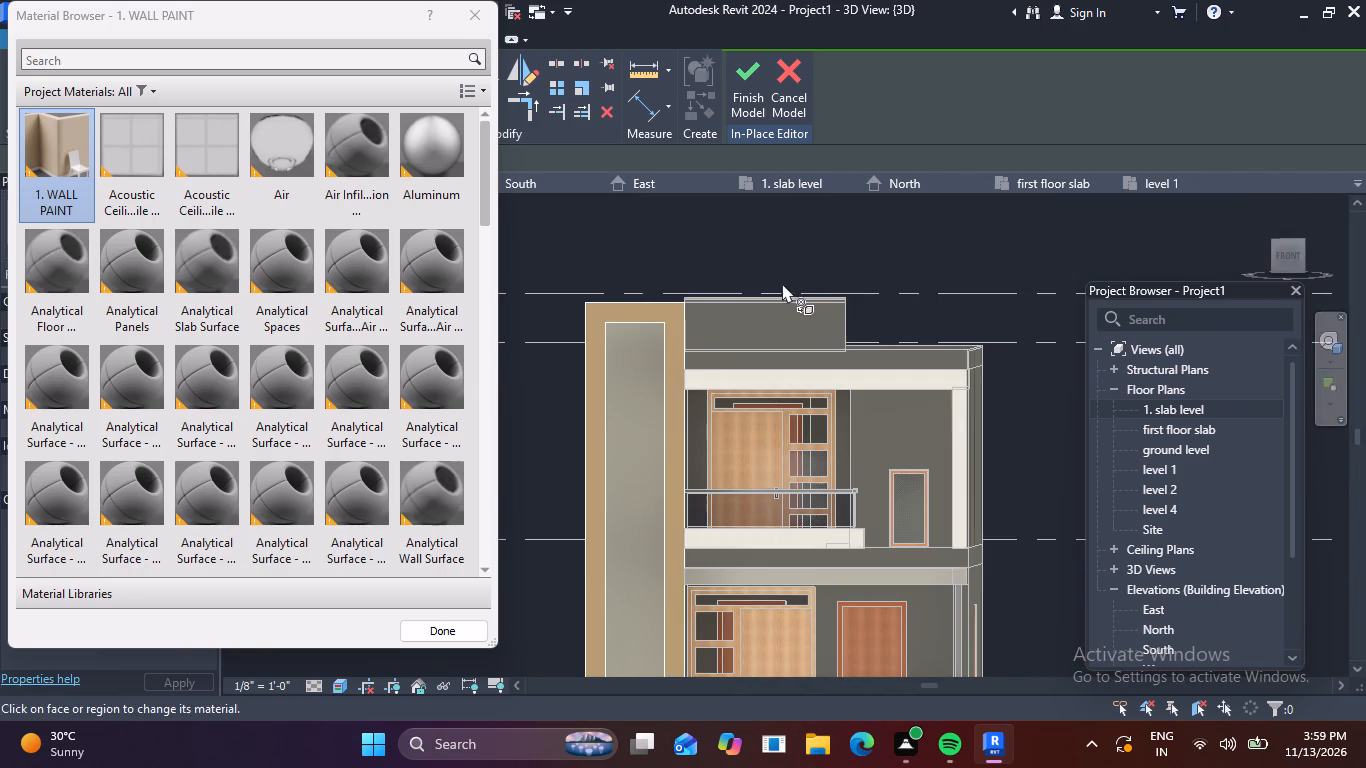
pyautogui.press('Escape')
pyautogui.press('Escape')
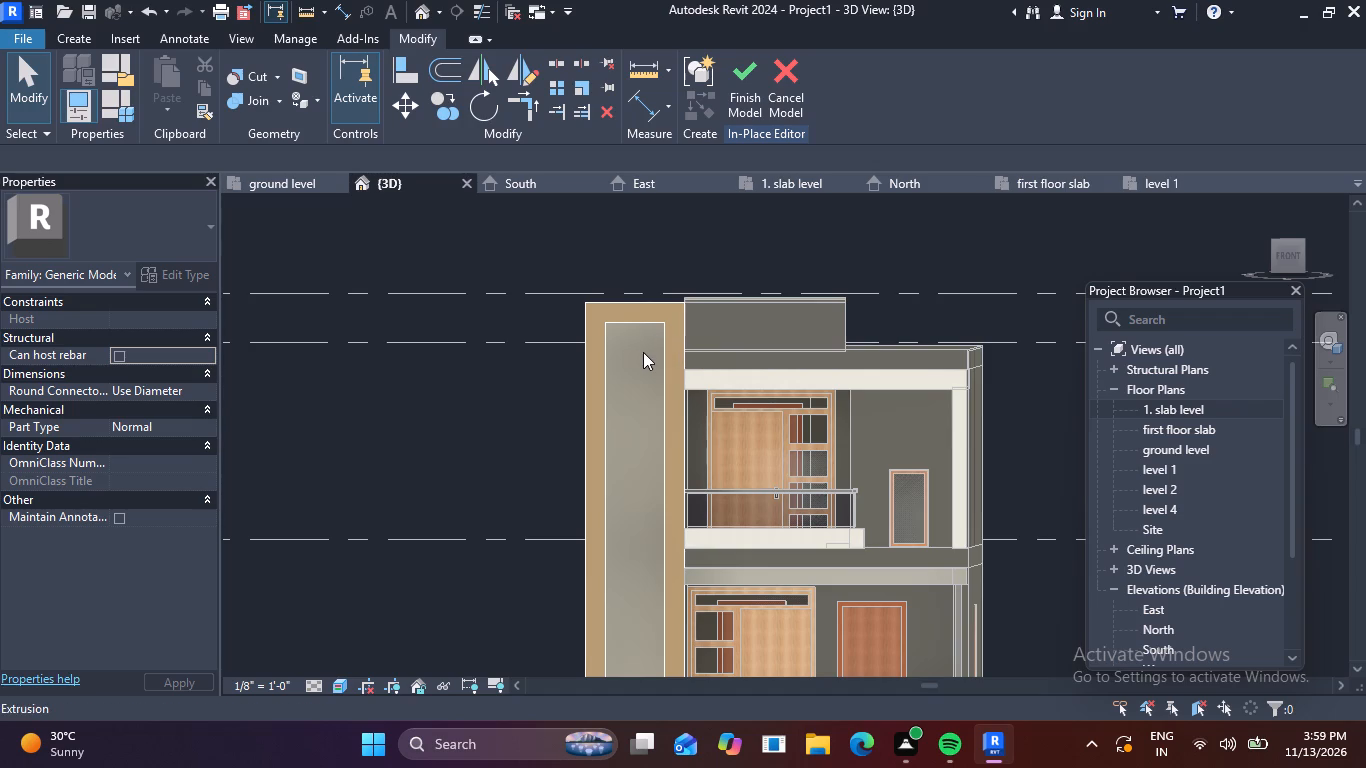
# Examine the painted tall frame and the recessed panel inside its opening from the front and from below.
pyautogui.scroll(-5, 660, 265)
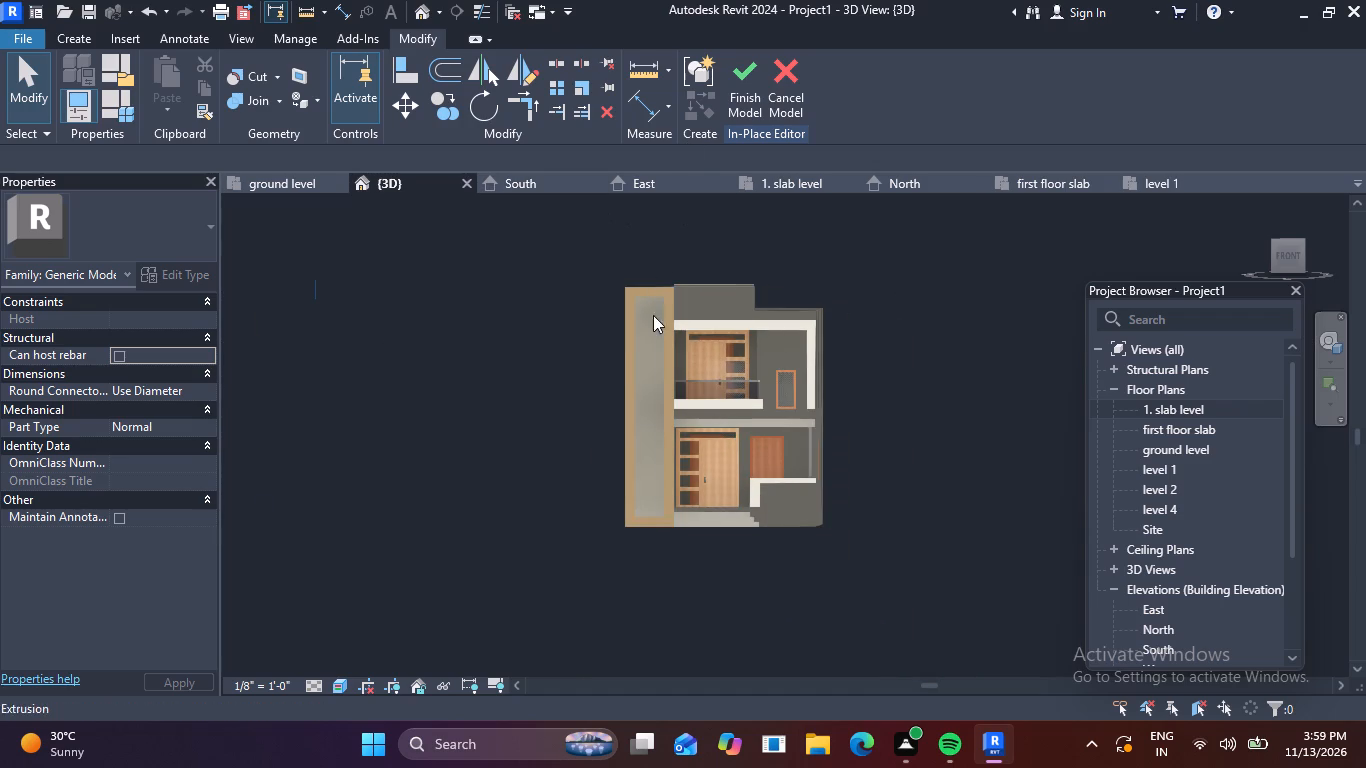
pyautogui.scroll(5, 646, 347)
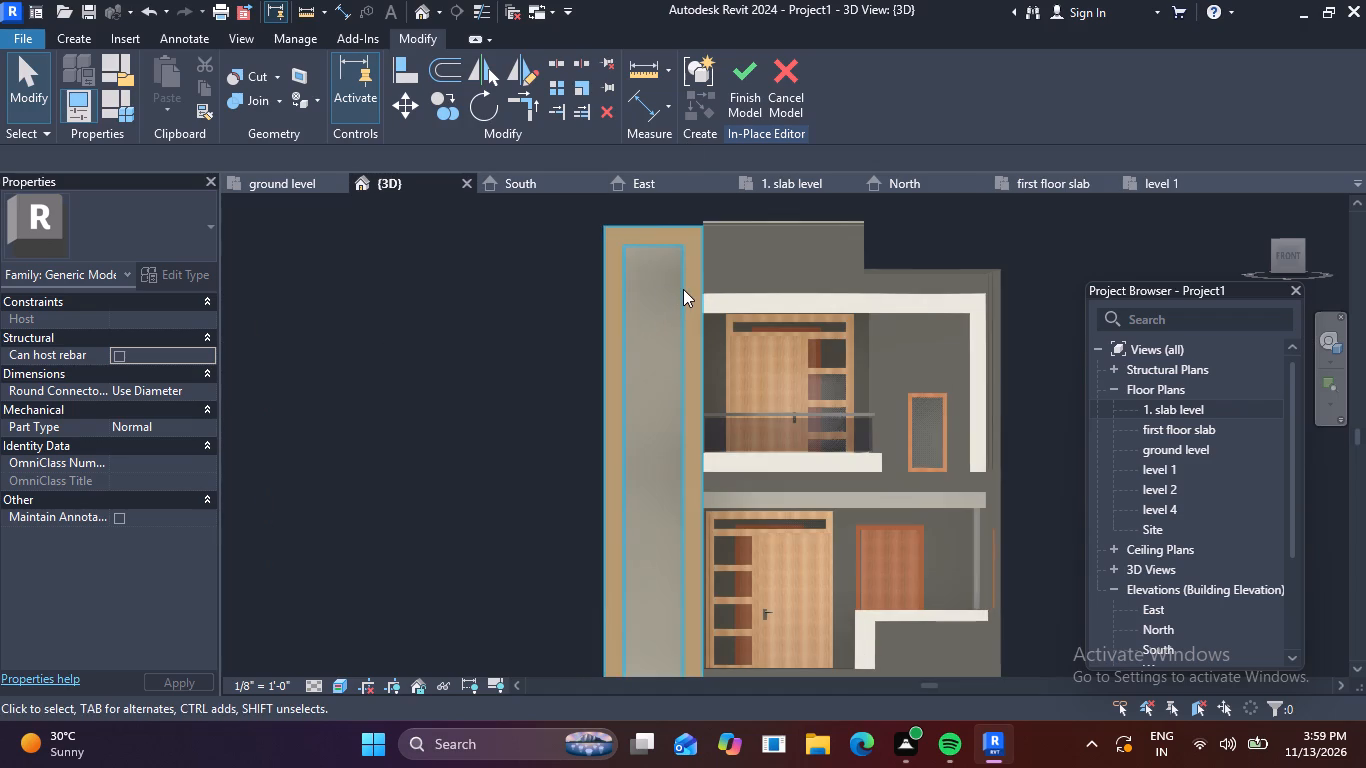
pyautogui.scroll(5, 649, 257)
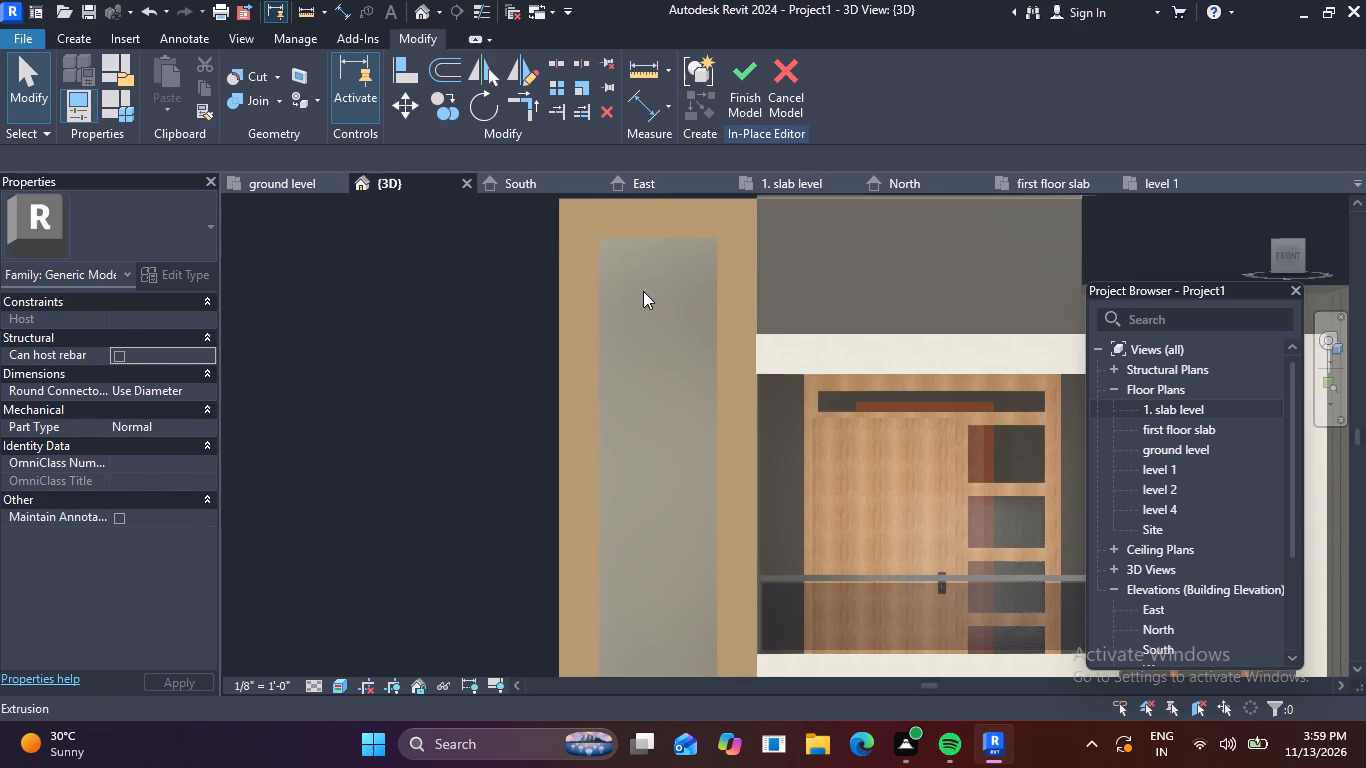
pyautogui.keyDown('shift'); pyautogui.moveTo(643, 291); pyautogui.dragTo(668, 205, button='middle'); pyautogui.keyUp('shift')
pyautogui.keyDown('shift'); pyautogui.scroll(1, 668, 205); pyautogui.keyUp('shift')
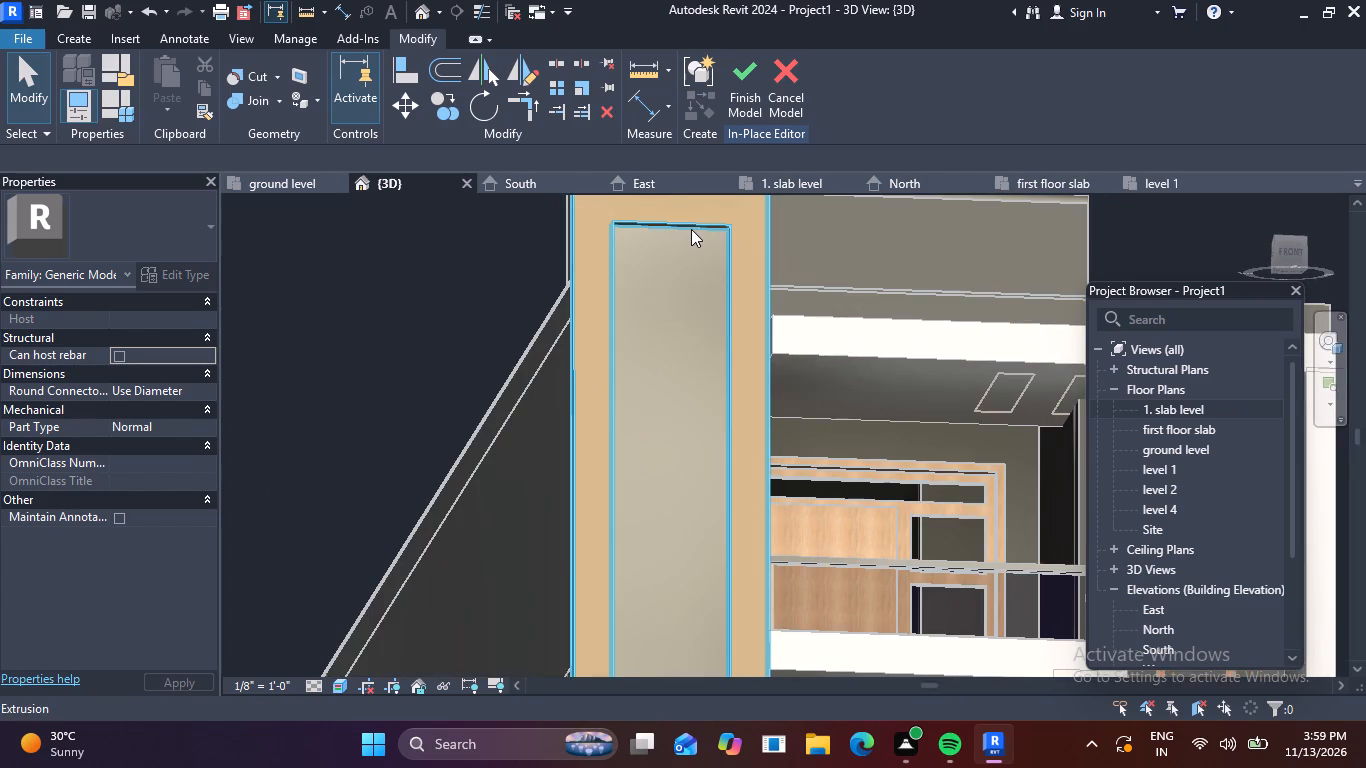
pyautogui.click(703, 295)
pyautogui.click(617, 314)
pyautogui.scroll(-3, 685, 285)
pyautogui.press('Escape')
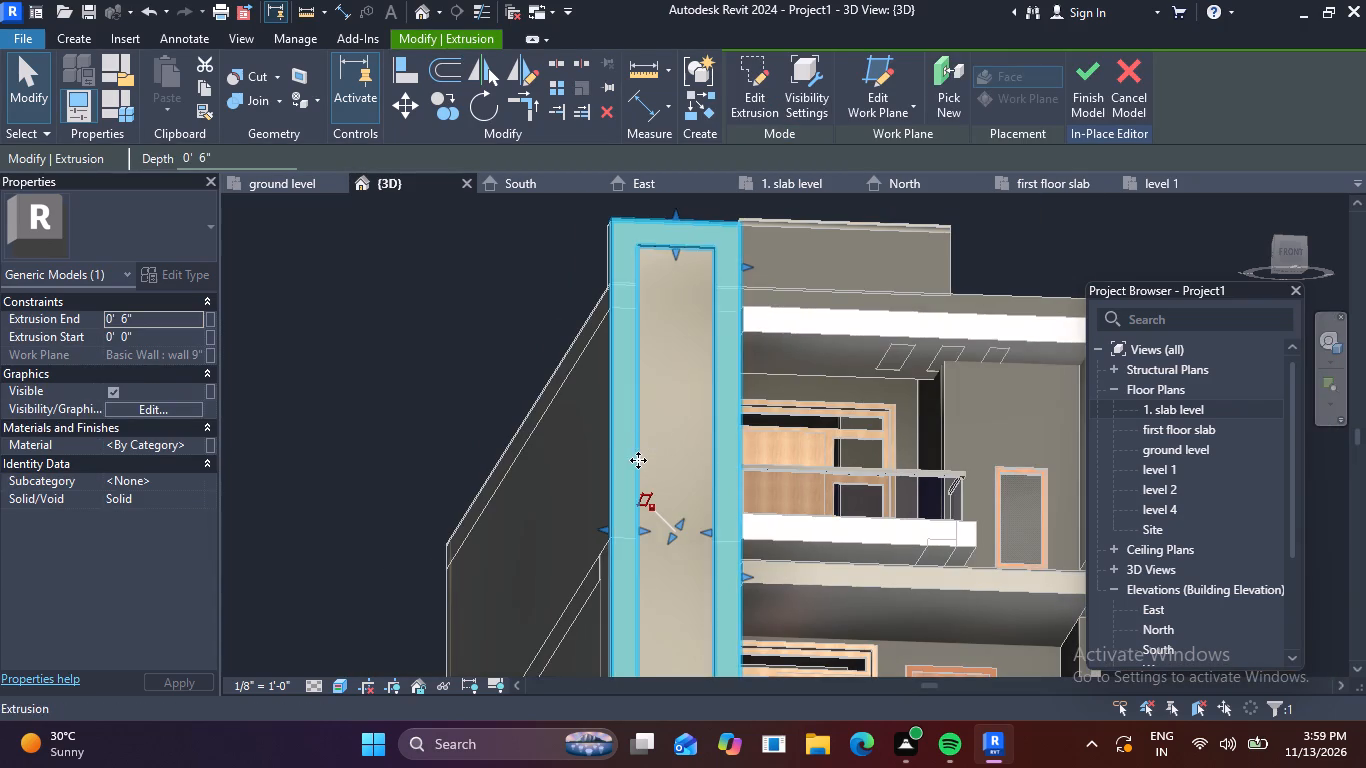
pyautogui.press('Escape')
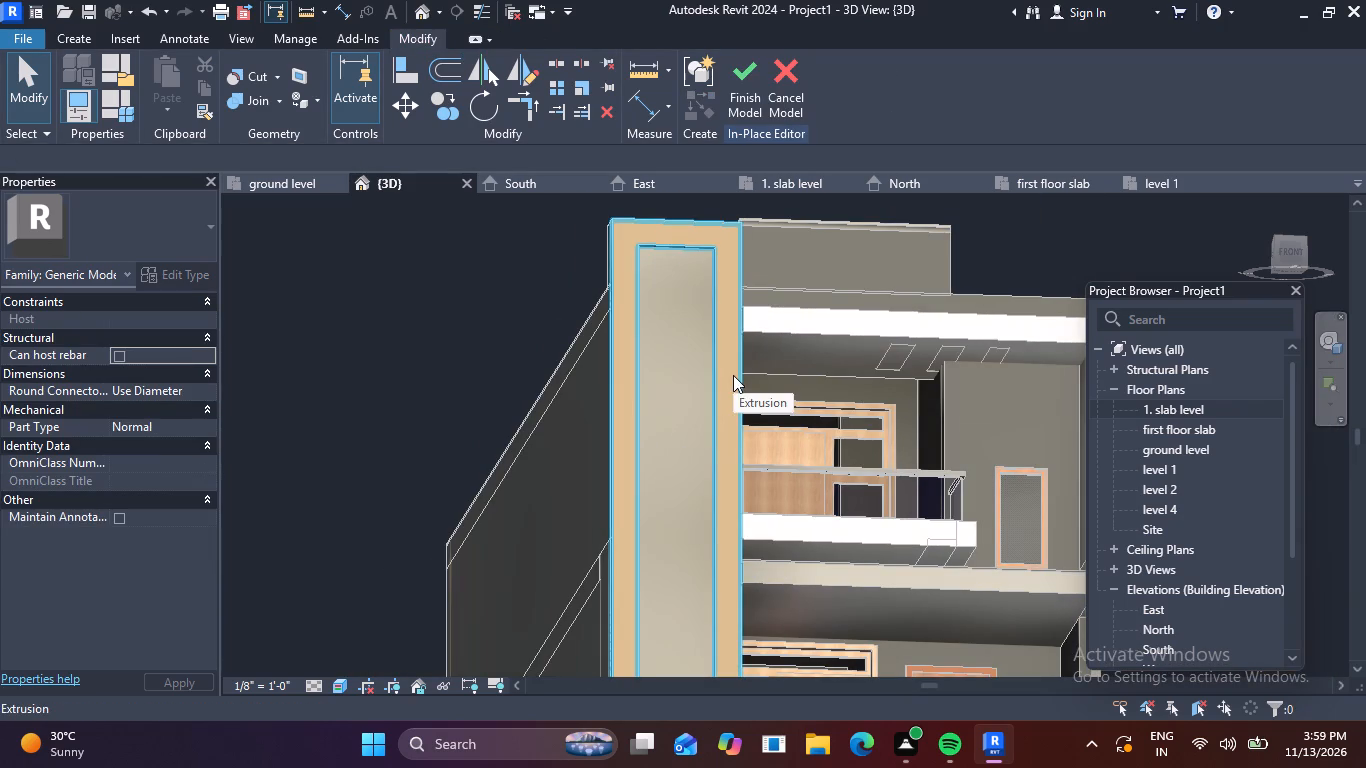
pyautogui.press('Escape')
pyautogui.press('Escape')
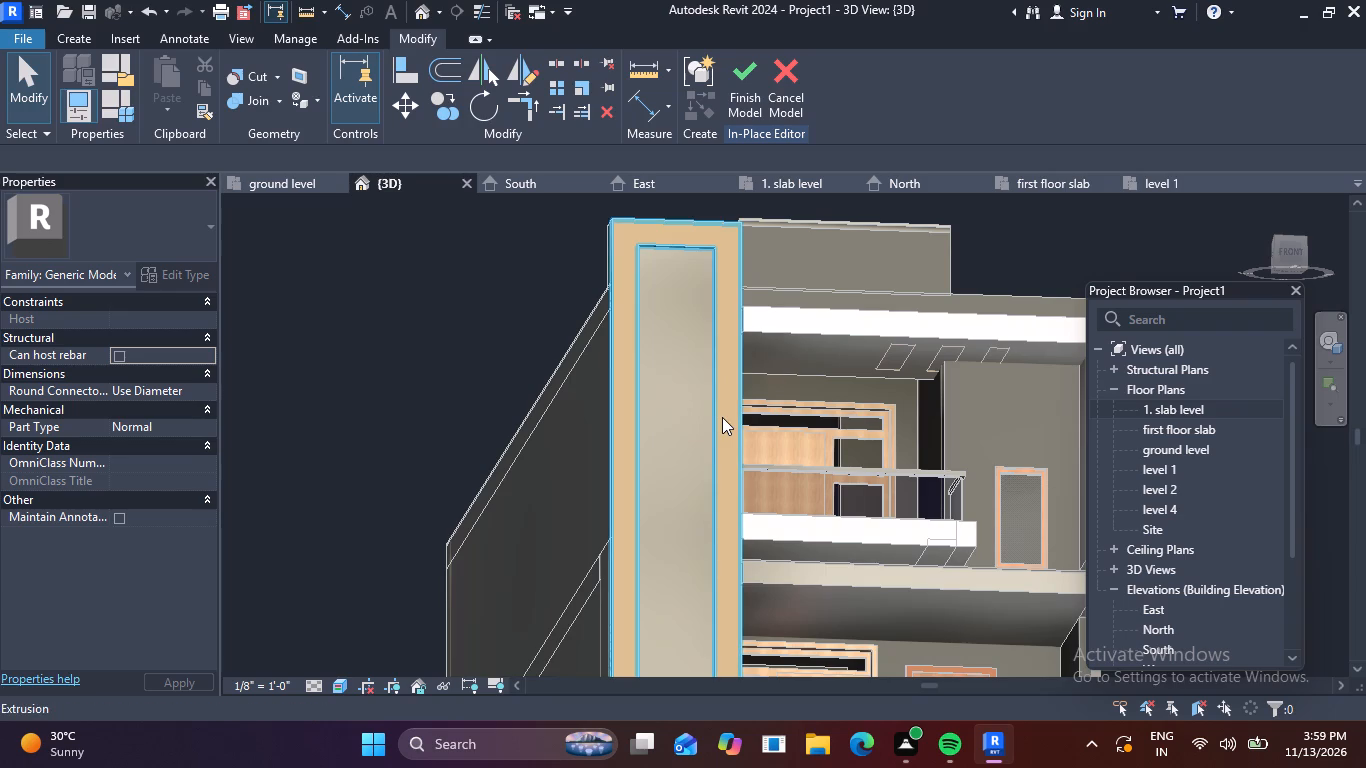
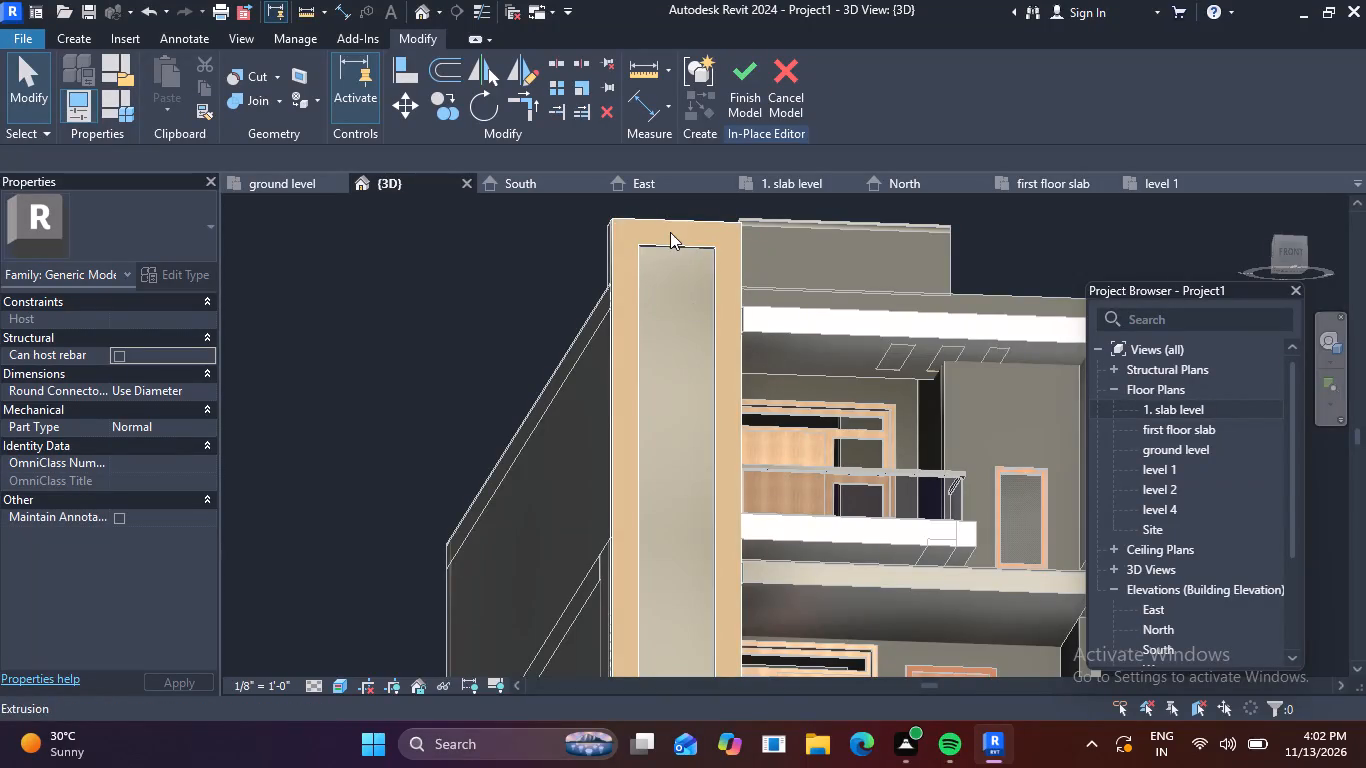
# Check the top of the painted tall frame and finish its in-place model edit.
pyautogui.scroll(4, 680, 252)
pyautogui.keyDown('shift'); pyautogui.moveTo(672, 330); pyautogui.dragTo(676, 299, button='middle'); pyautogui.keyUp('shift')
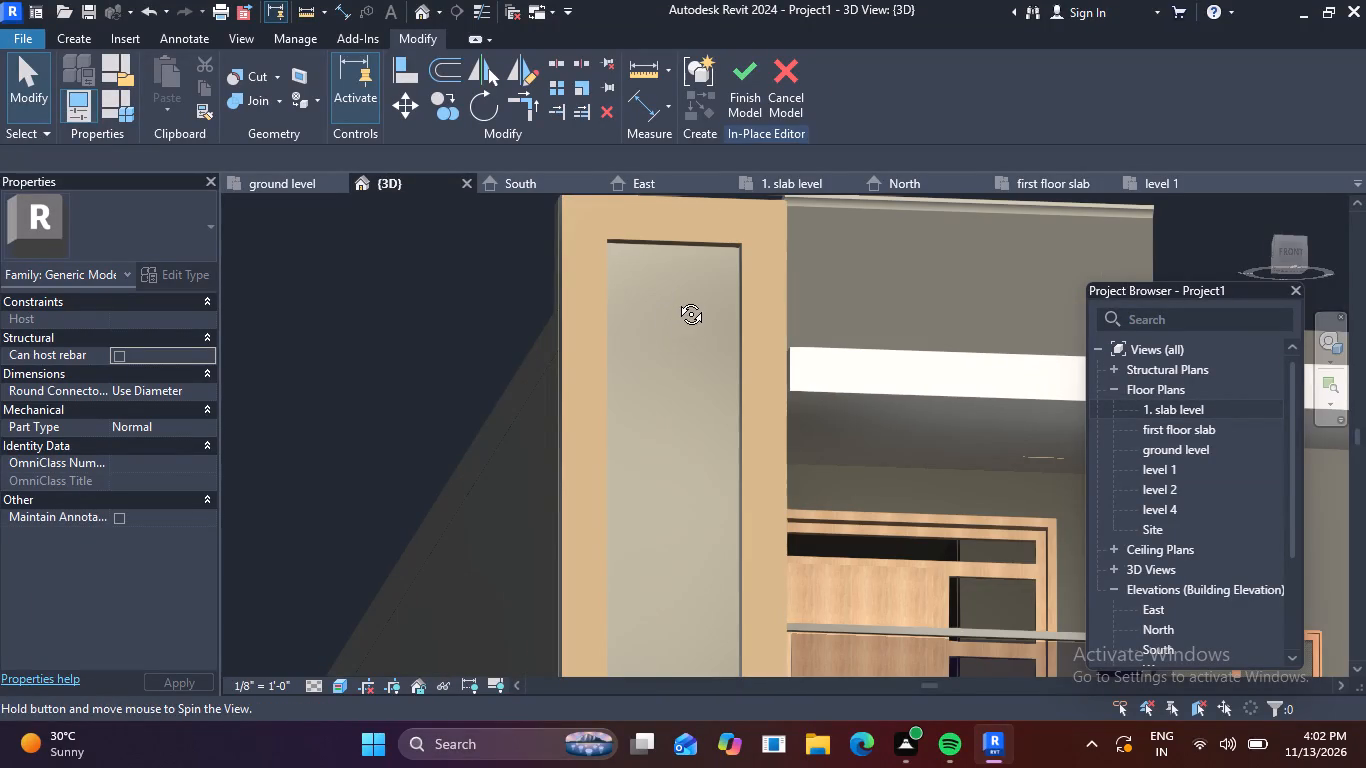
pyautogui.keyDown('shift'); pyautogui.moveTo(676, 299); pyautogui.dragTo(679, 289, button='middle'); pyautogui.keyUp('shift')
pyautogui.click(752, 89)
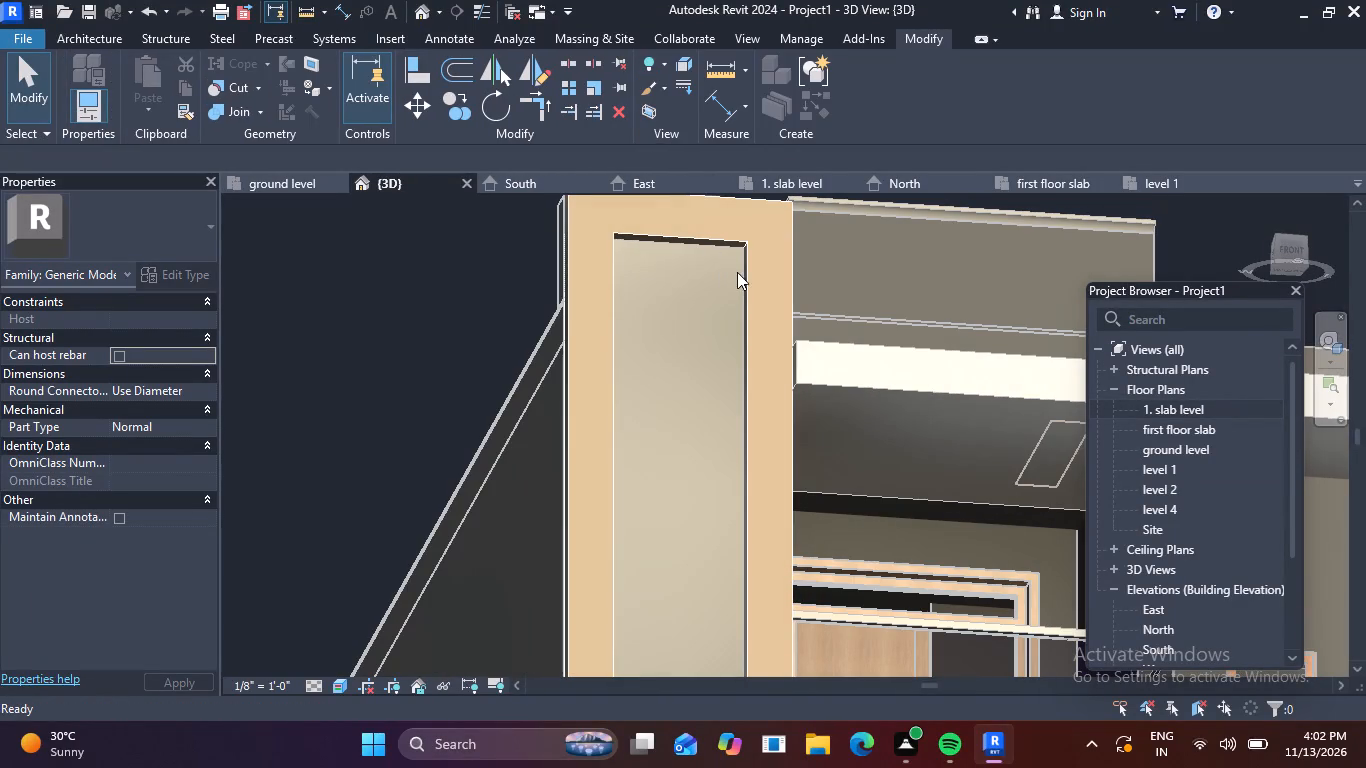
# Open the recessed panel inside the tall frame for in-place editing and look through the project materials available for painting it.
pyautogui.click(704, 247)
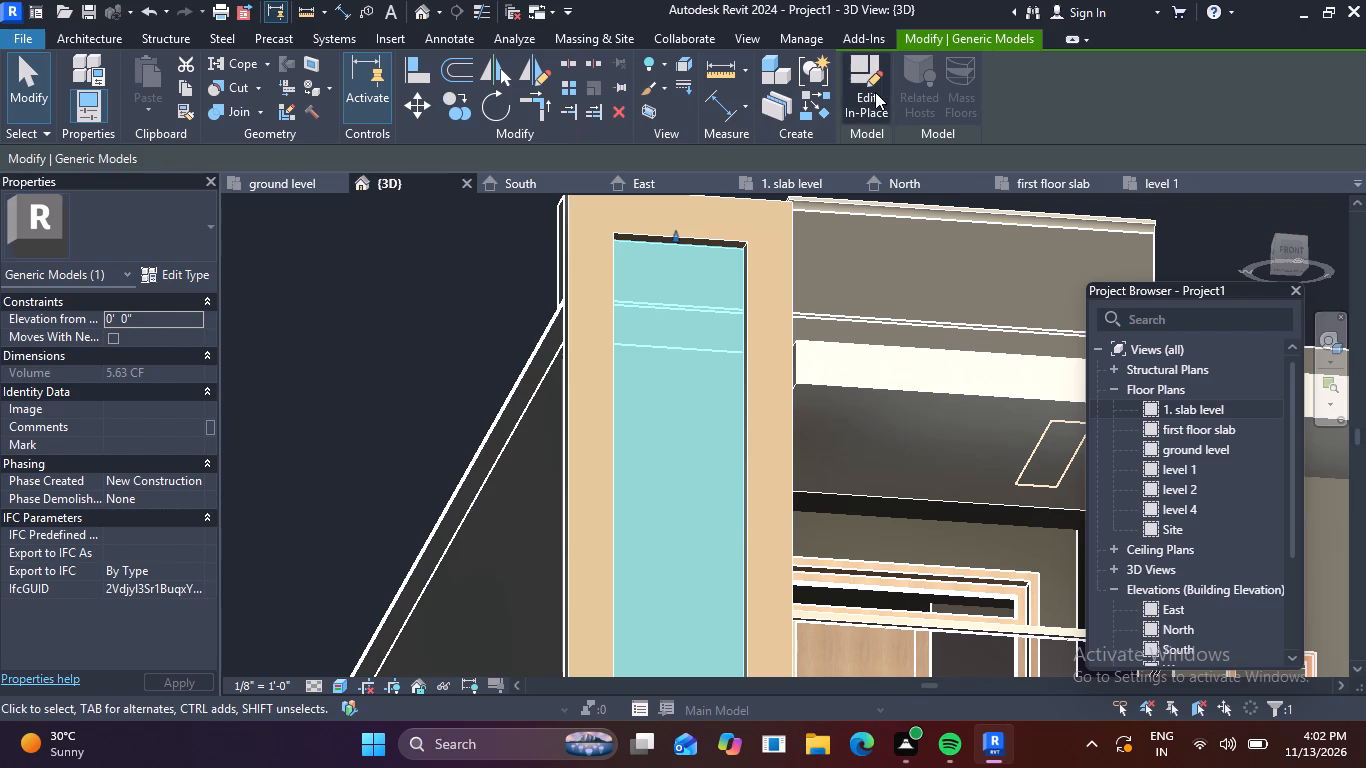
pyautogui.click(873, 92)
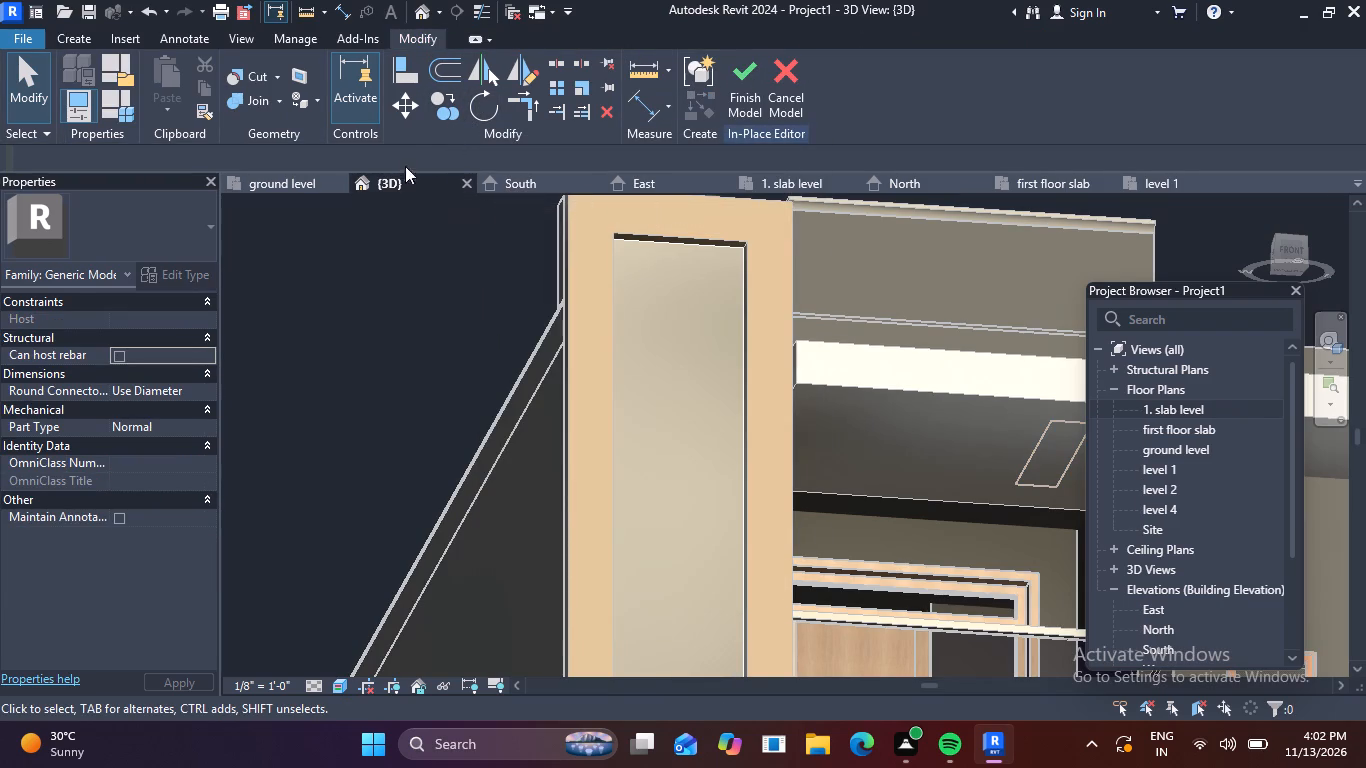
pyautogui.click(312, 99)
pyautogui.click(321, 136)
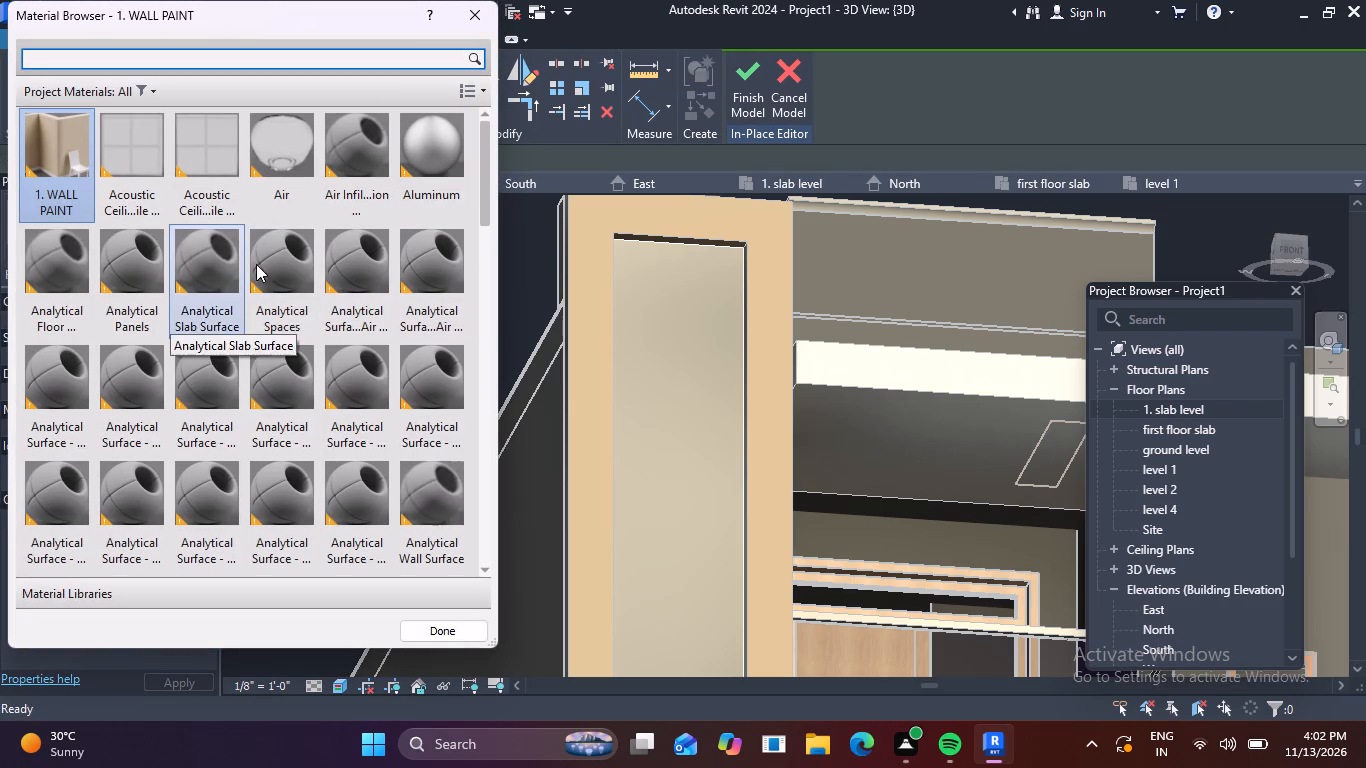
pyautogui.scroll(-6, 290, 259)
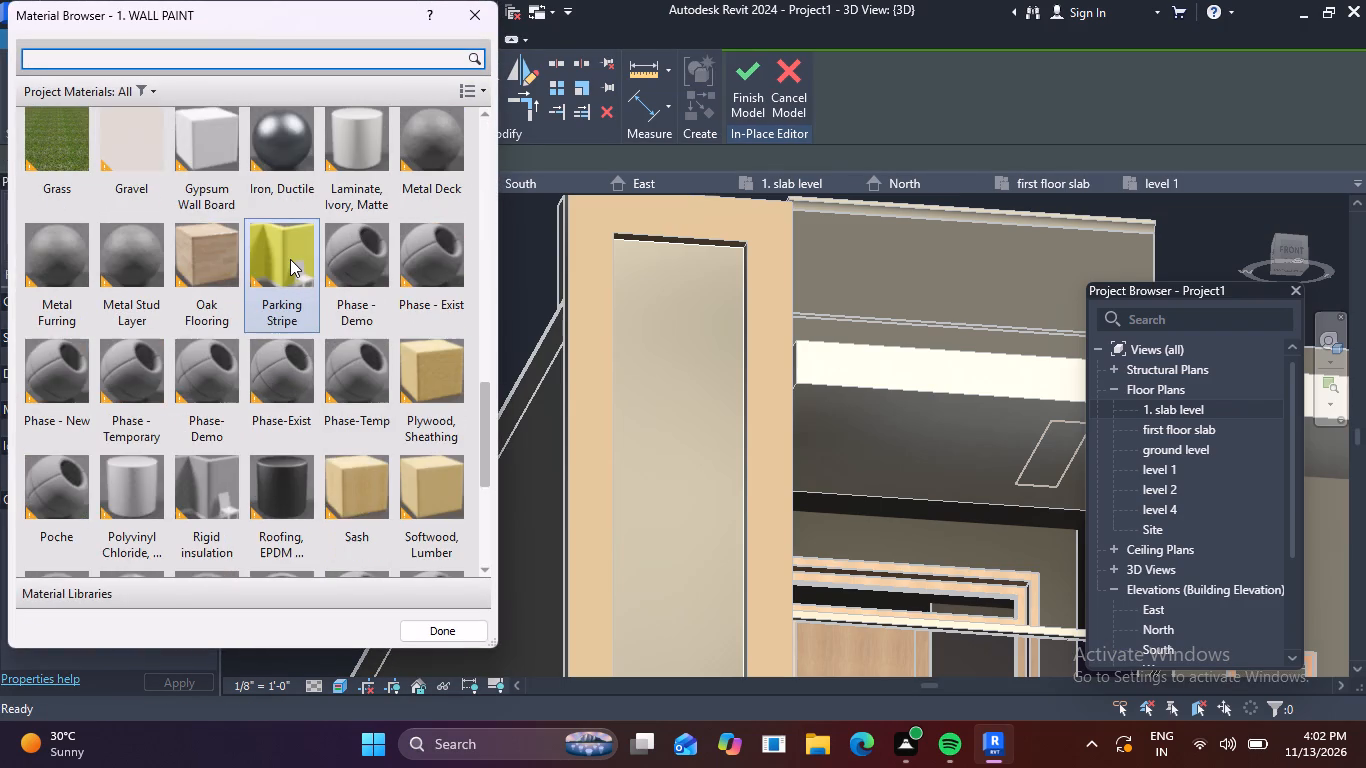
pyautogui.scroll(-6, 290, 259)
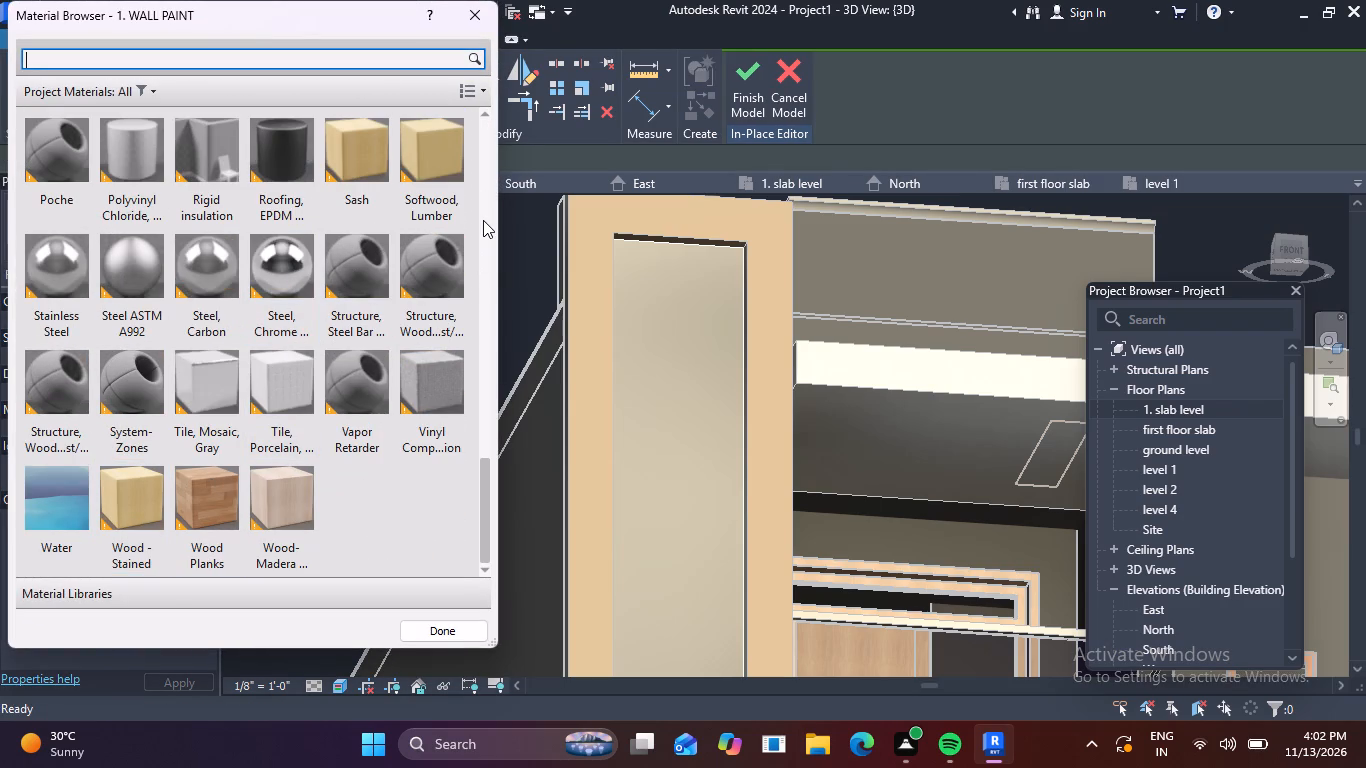
pyautogui.click(474, 18)
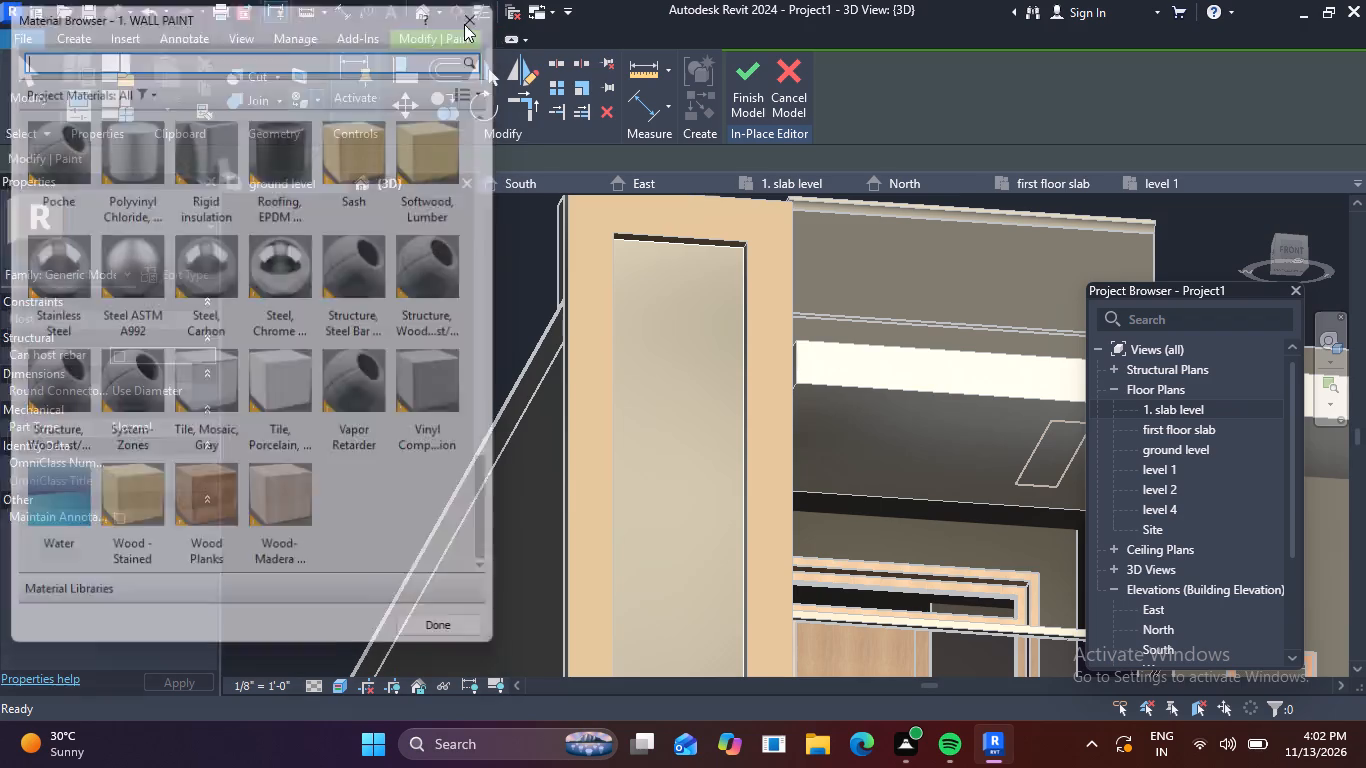
pyautogui.click(771, 79)
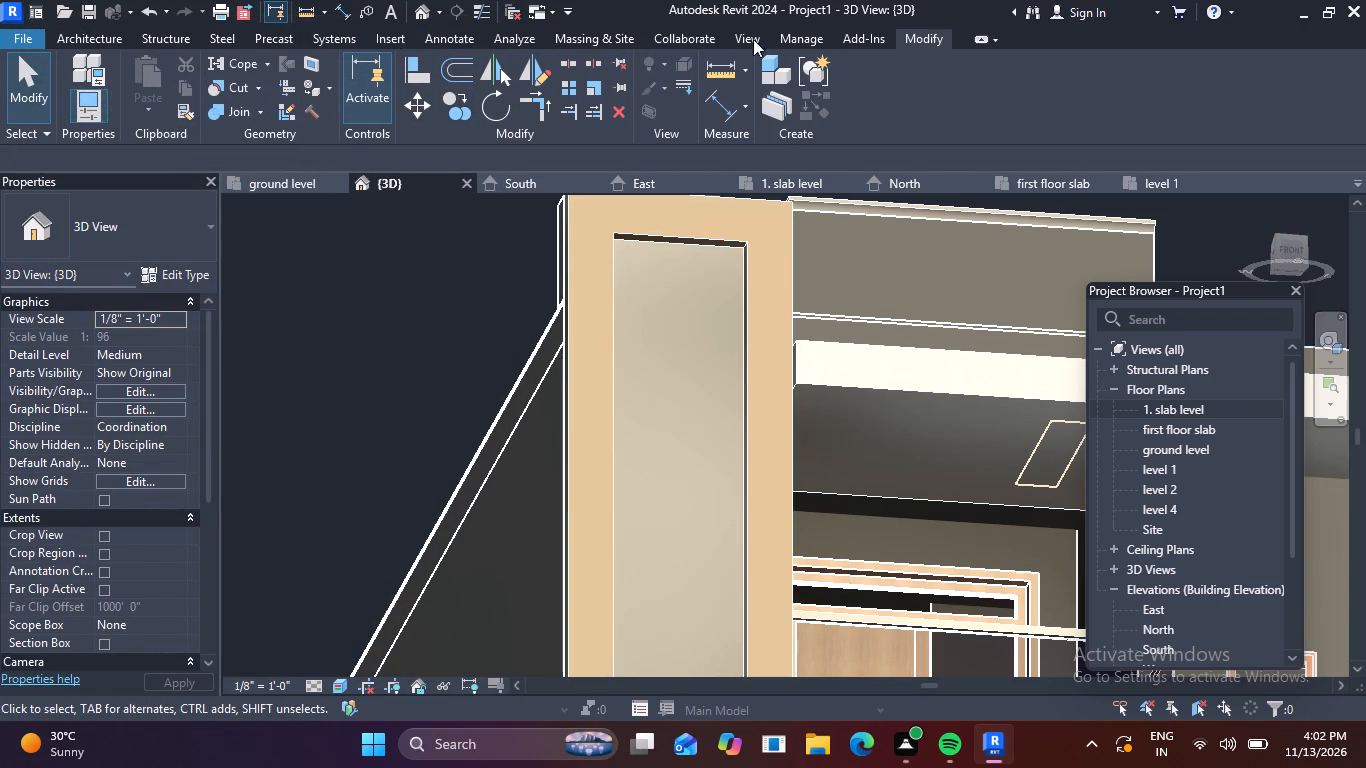
# Create a new material in the project's material library.
pyautogui.click(799, 41)
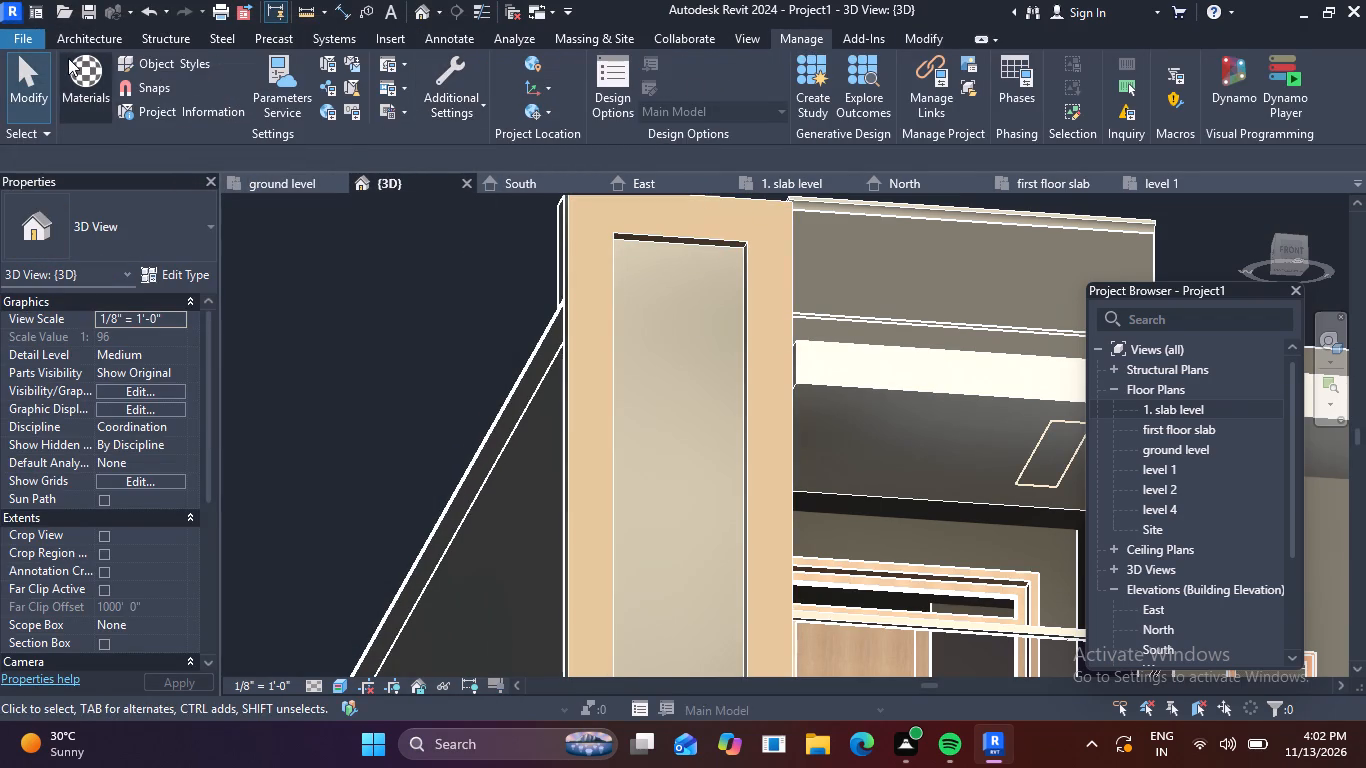
pyautogui.click(79, 70)
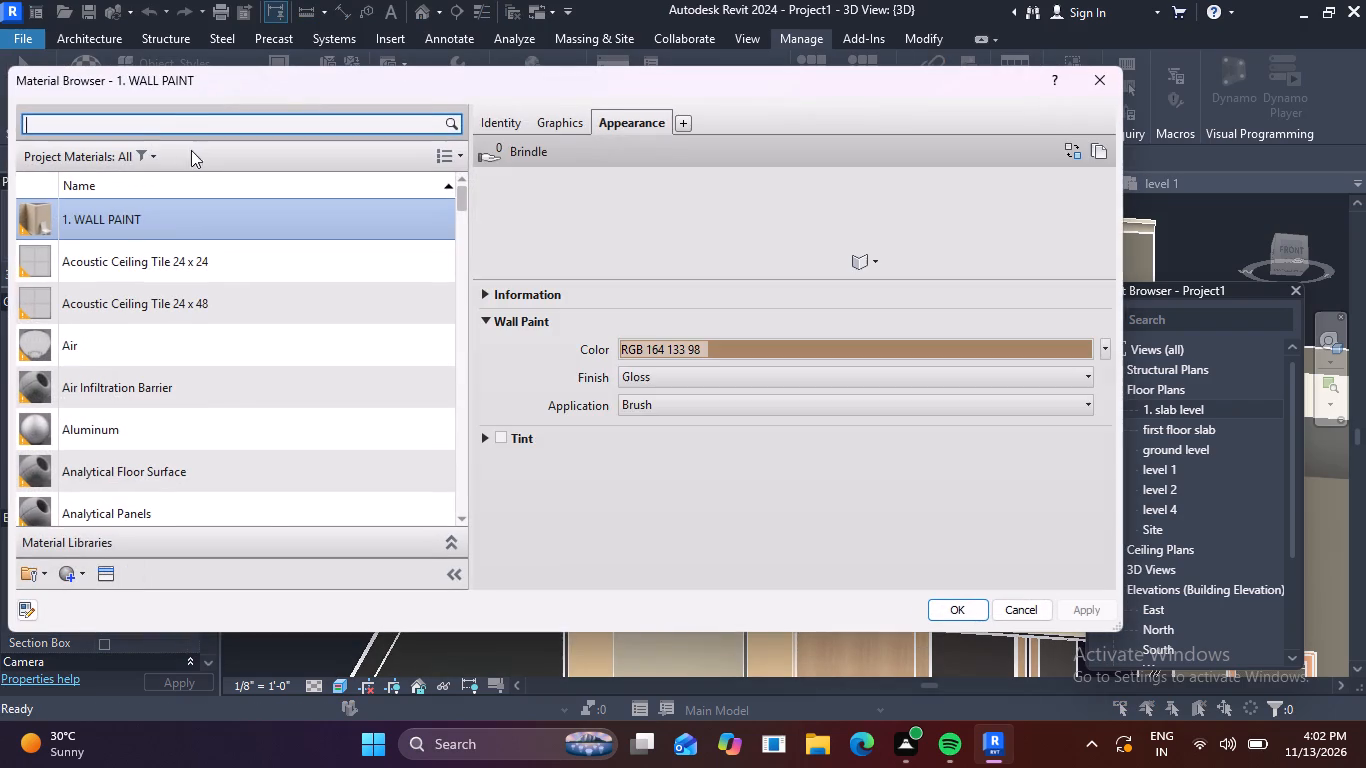
pyautogui.click(74, 574)
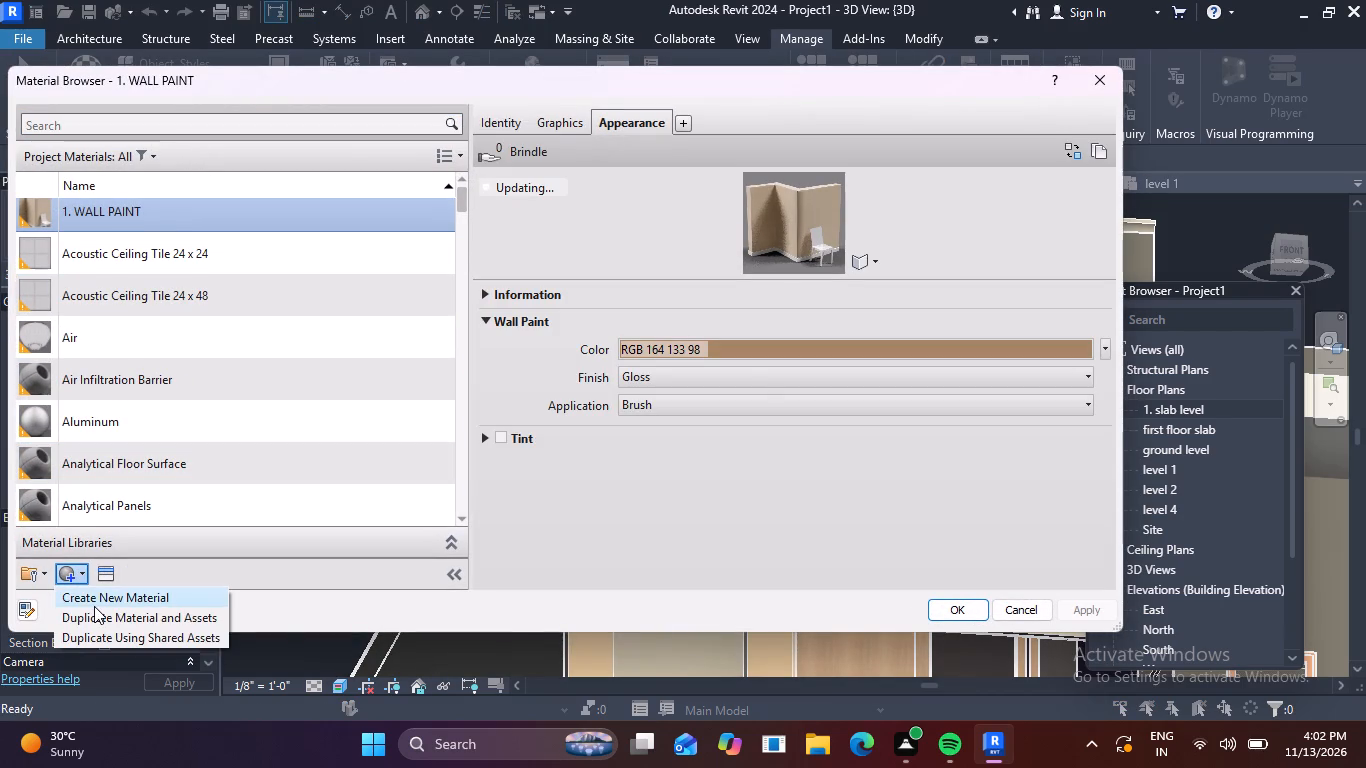
pyautogui.click(97, 601)
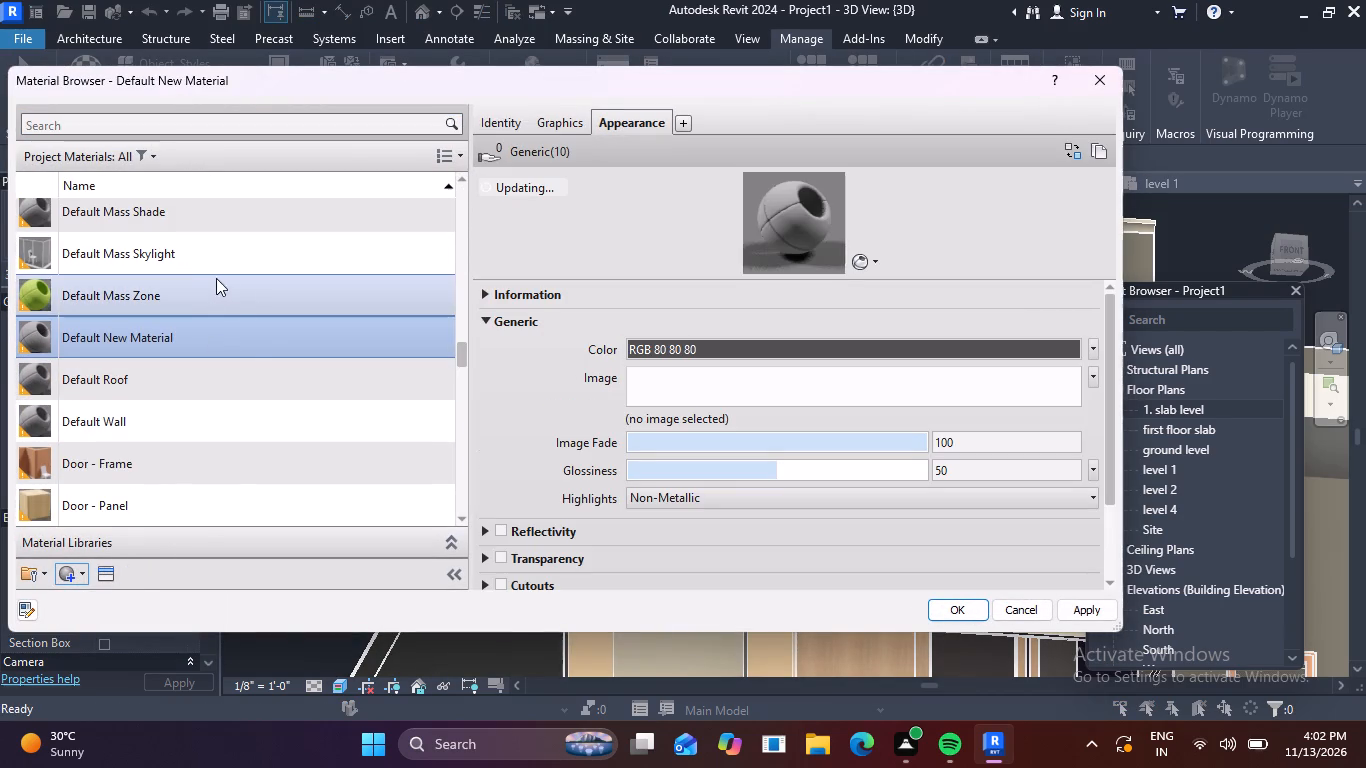
# Rename the new material as 2.FRONT WALL PAINT.
pyautogui.rightClick(247, 346)
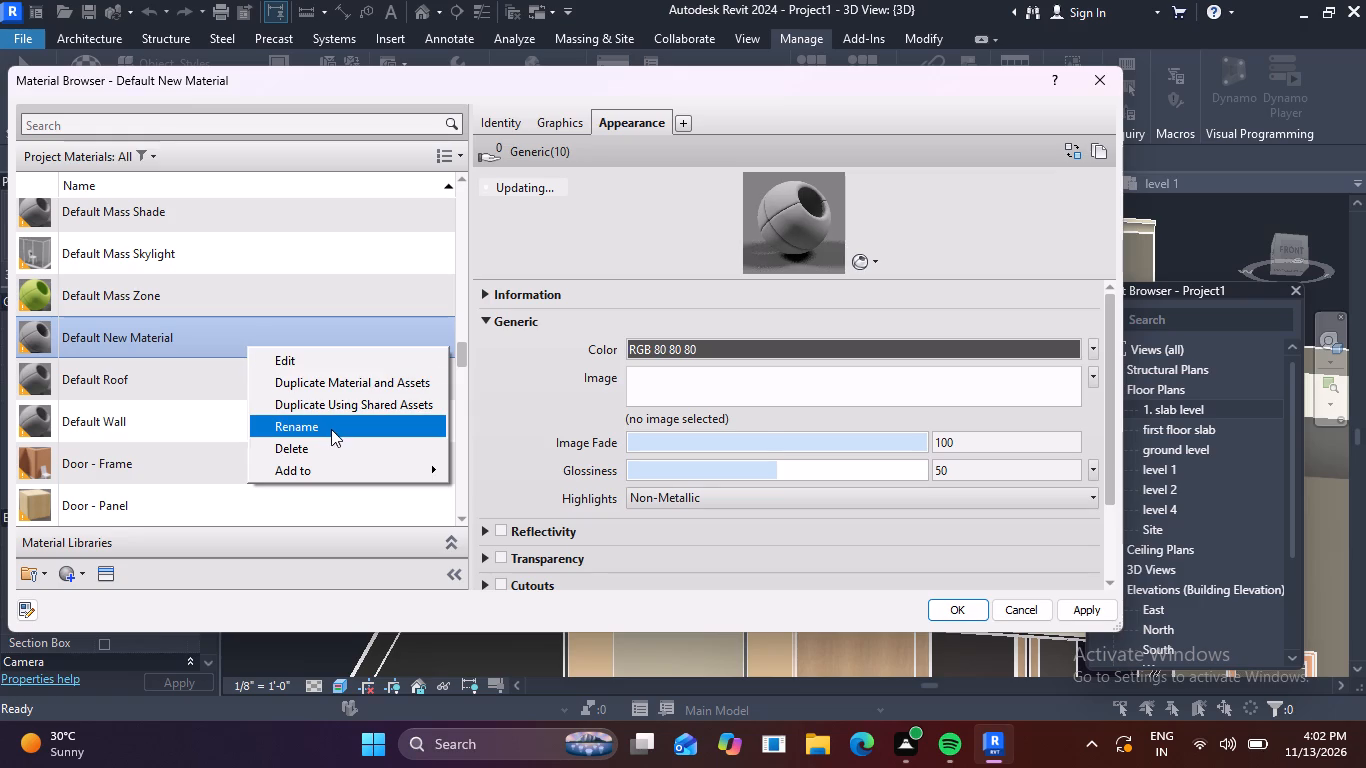
pyautogui.click(331, 427)
pyautogui.press('BackSpace')
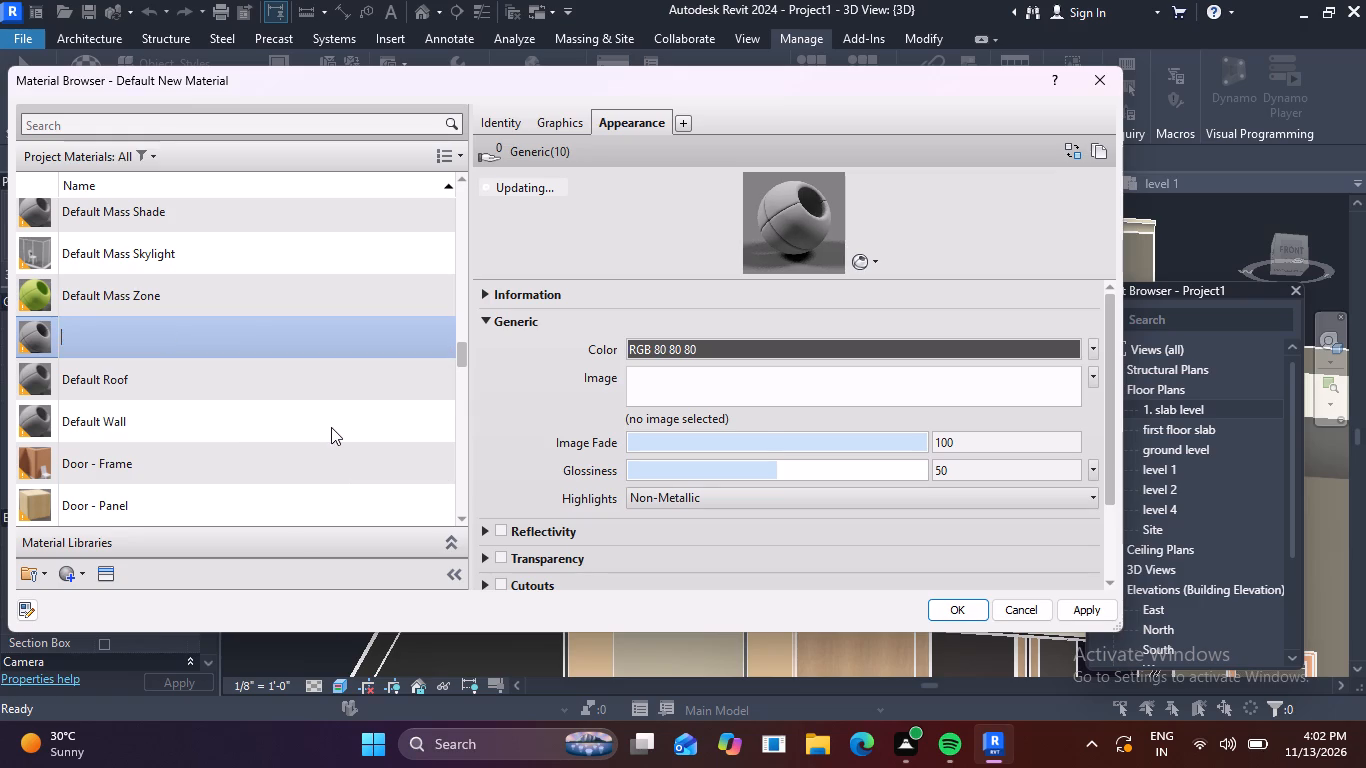
pyautogui.write('2.')
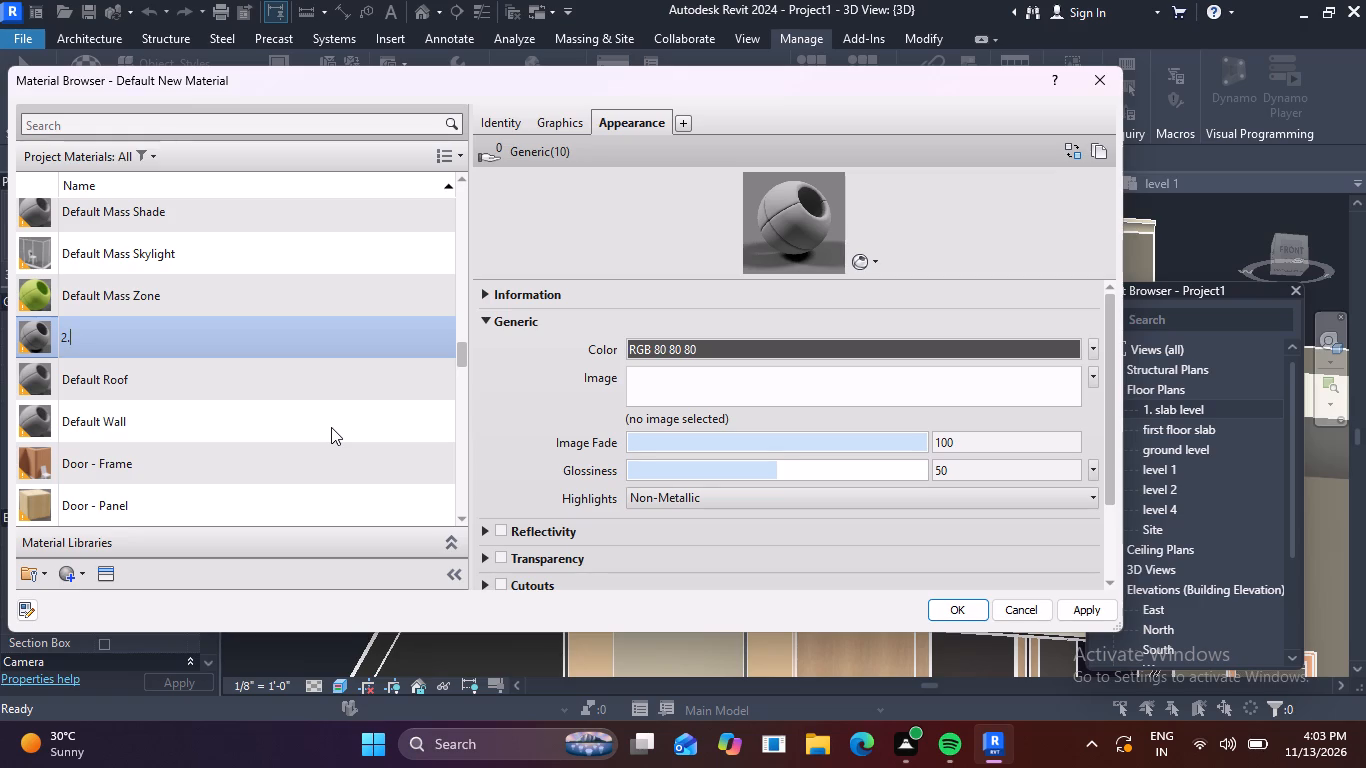
pyautogui.write('2D')
pyautogui.press('BackSpace')
pyautogui.press('BackSpace')
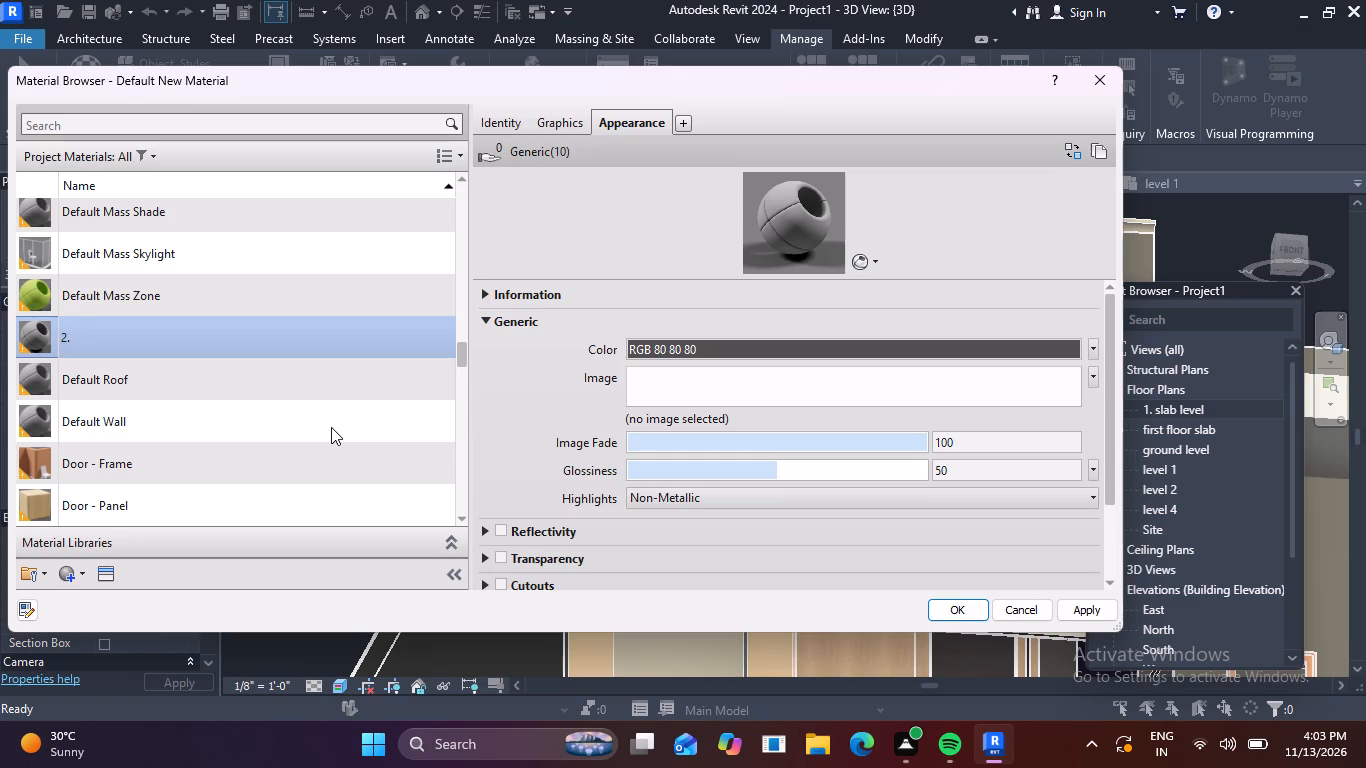
pyautogui.press('f')
pyautogui.write('RONT')
pyautogui.press('space')
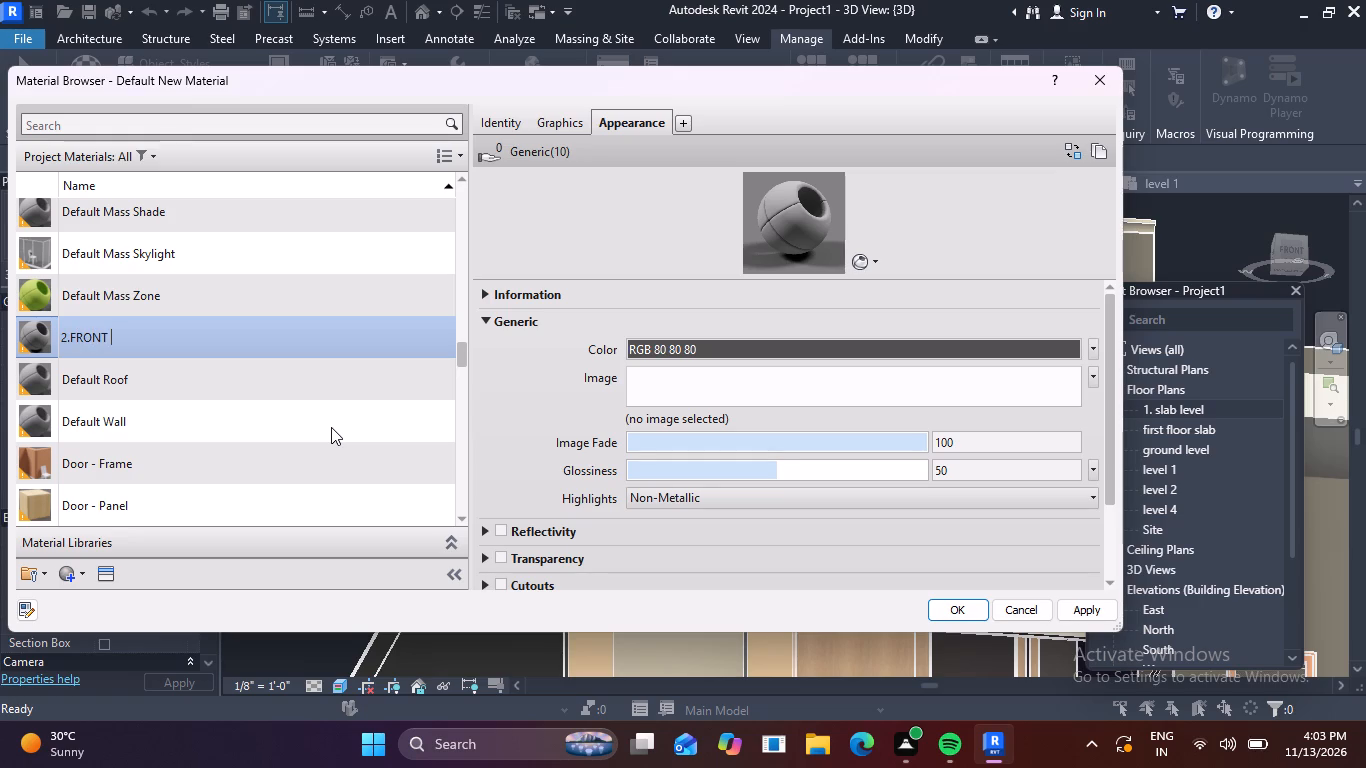
pyautogui.write('WALL')
pyautogui.press('space')
pyautogui.write('PAINT')
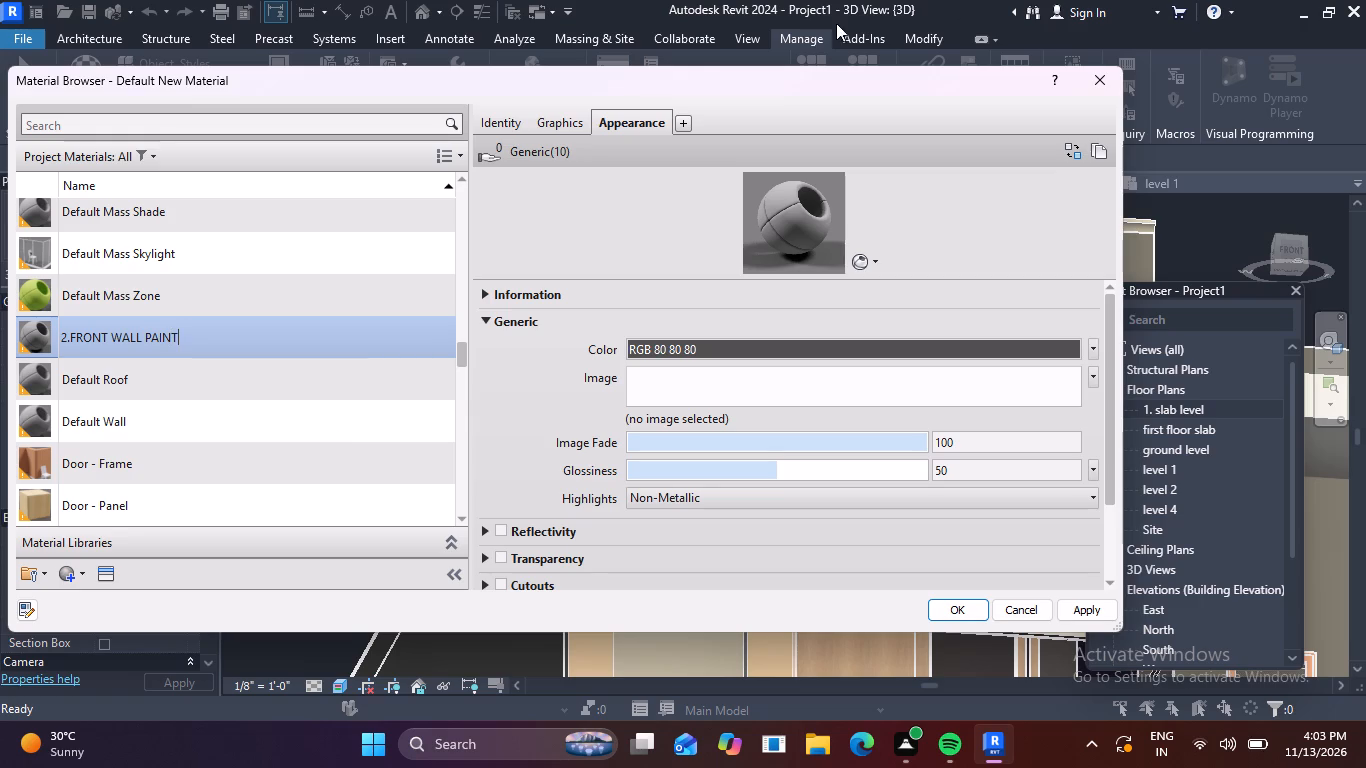
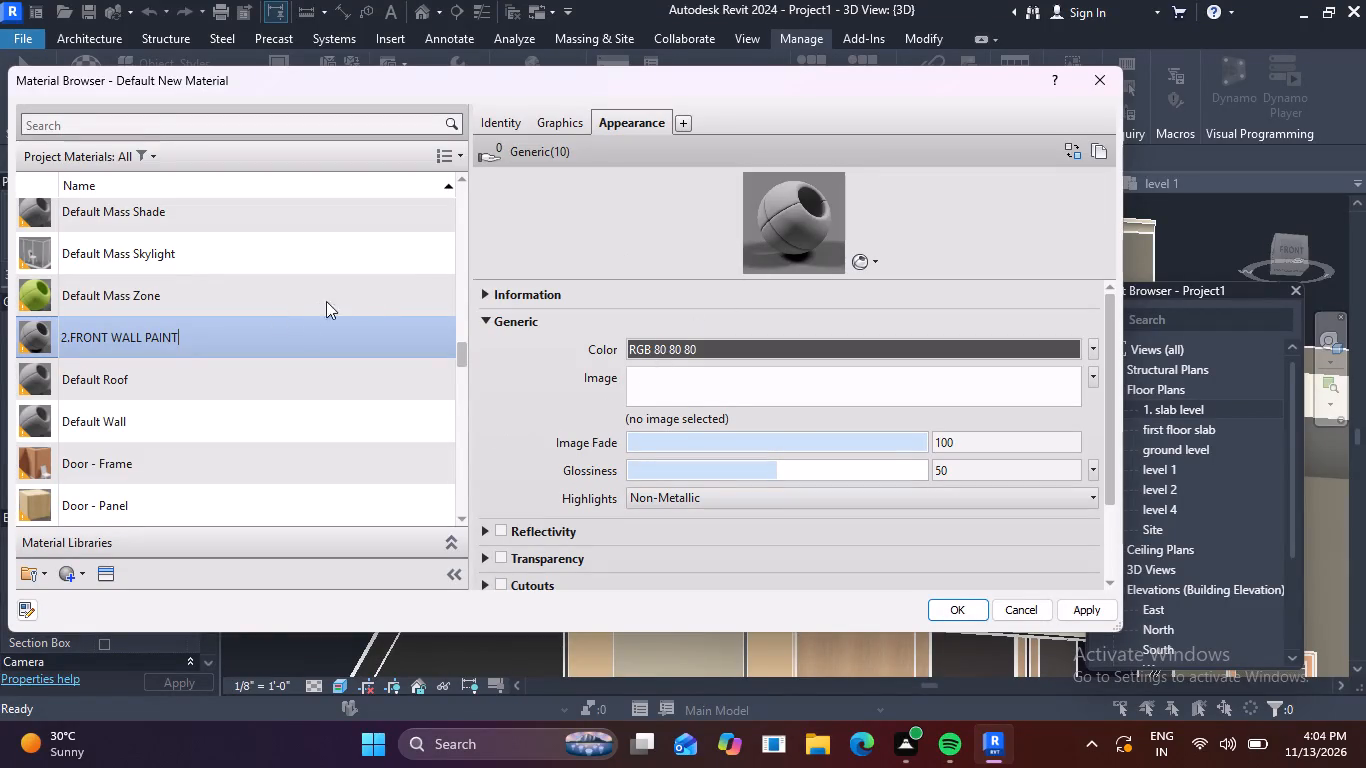
# Commit the 2.FRONT WALL PAINT name and open the asset library to choose an appearance for that material.
pyautogui.click(611, 221)
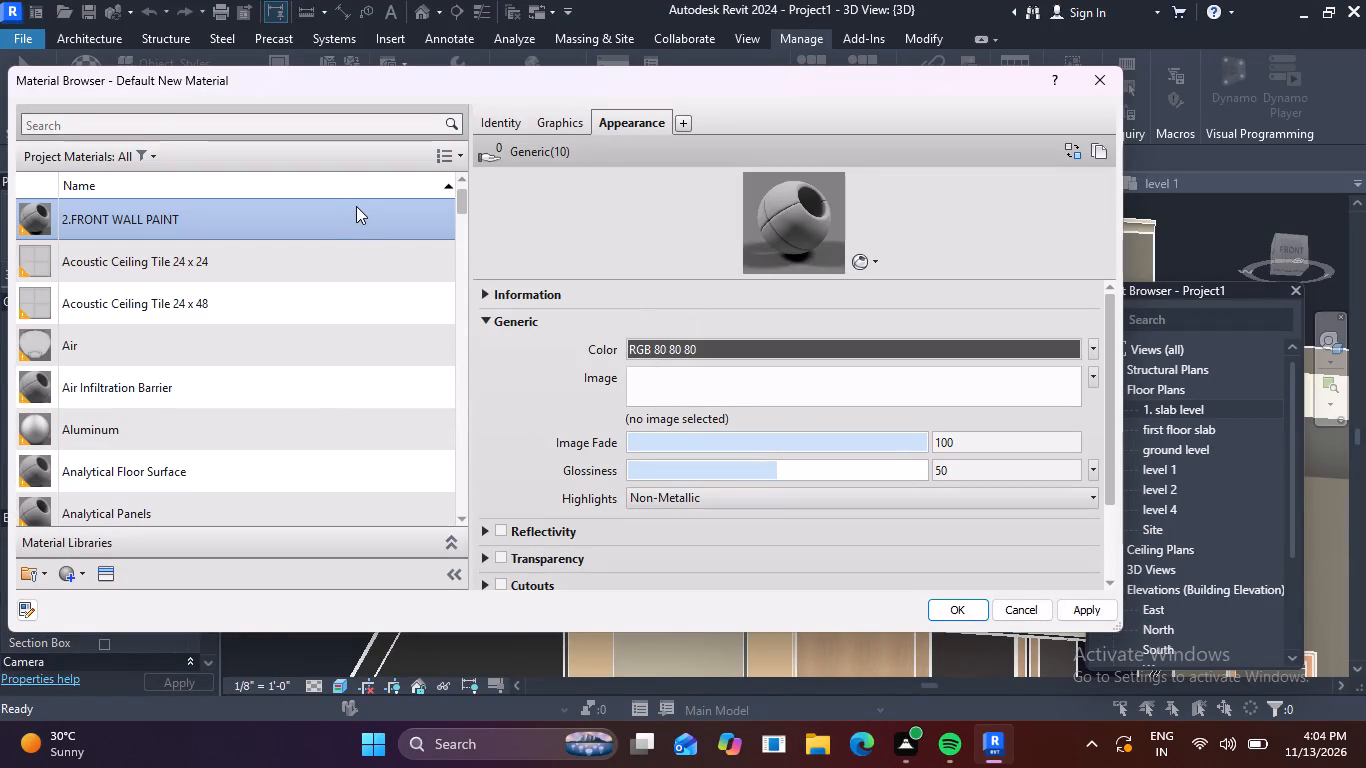
pyautogui.rightClick(367, 206)
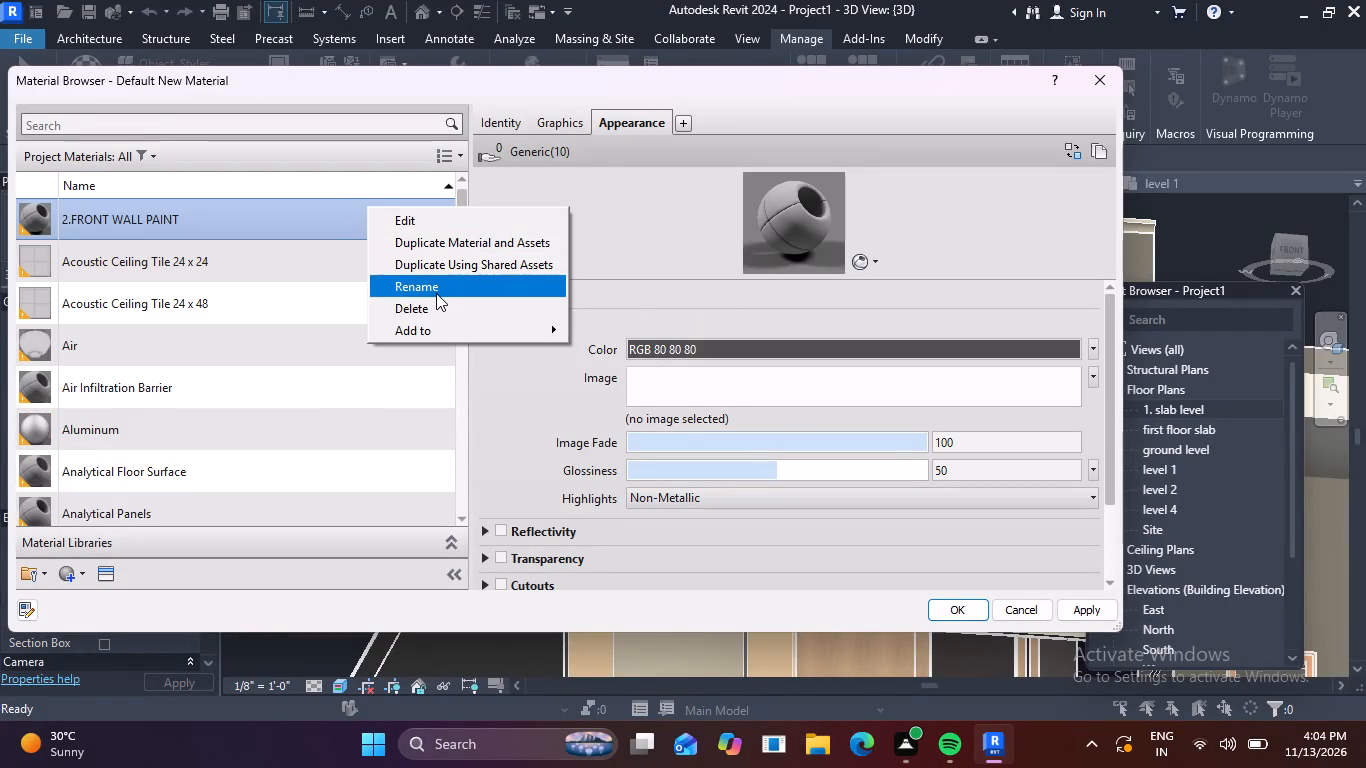
pyautogui.click(344, 221)
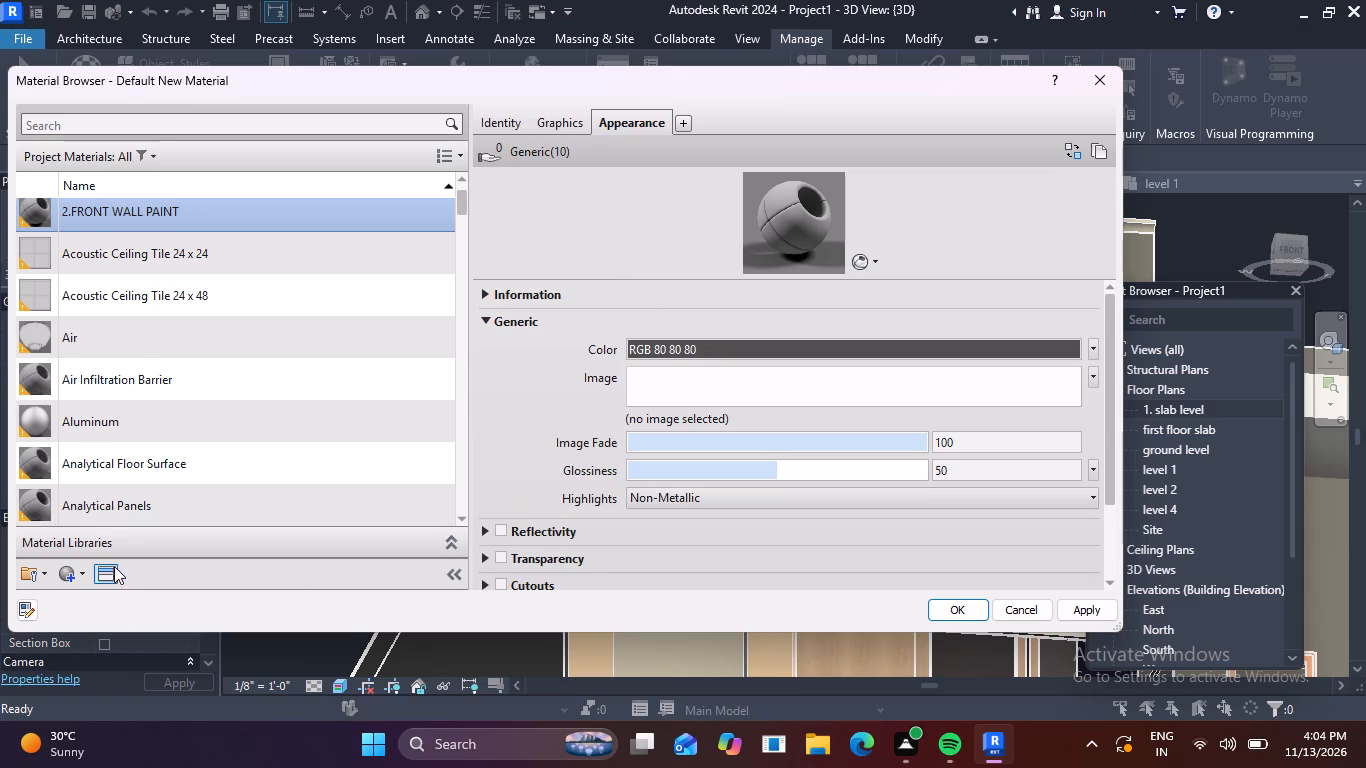
pyautogui.scroll(3, 234, 272)
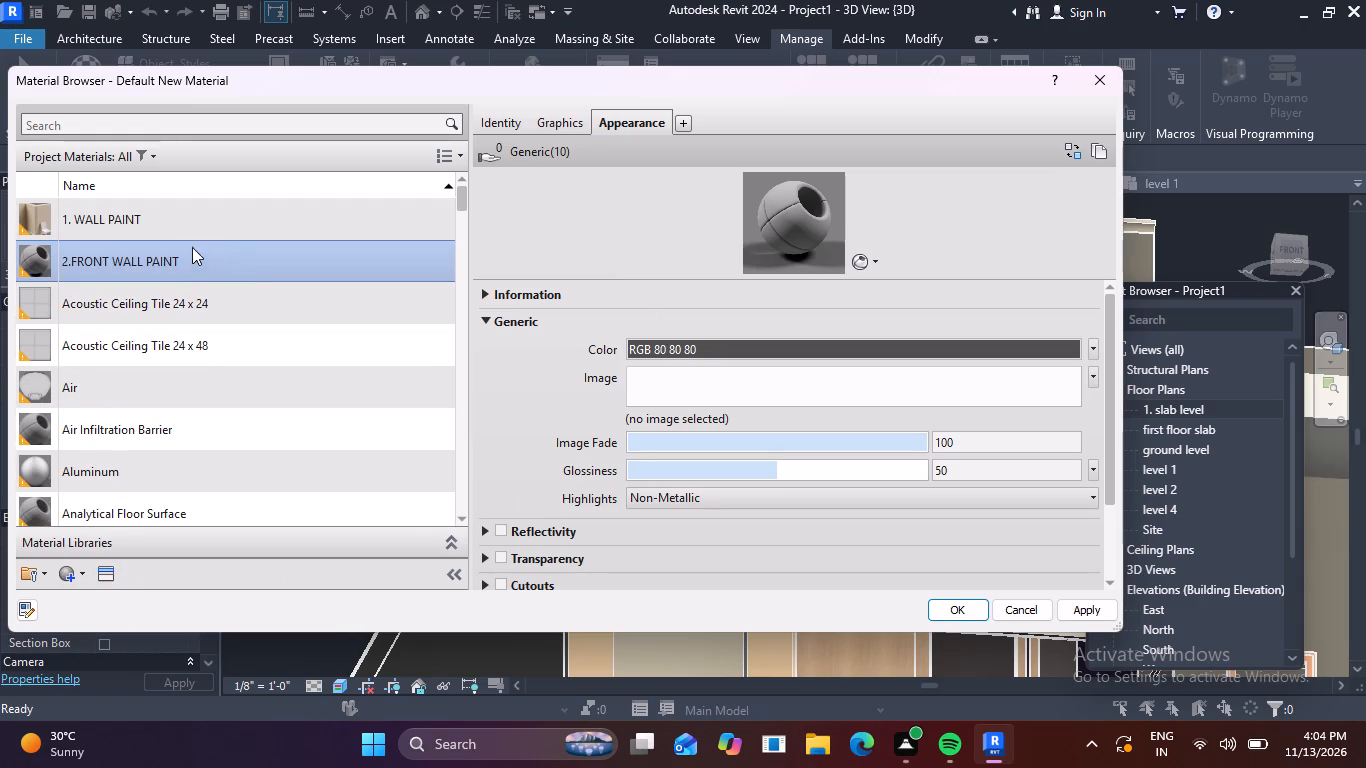
pyautogui.click(177, 258)
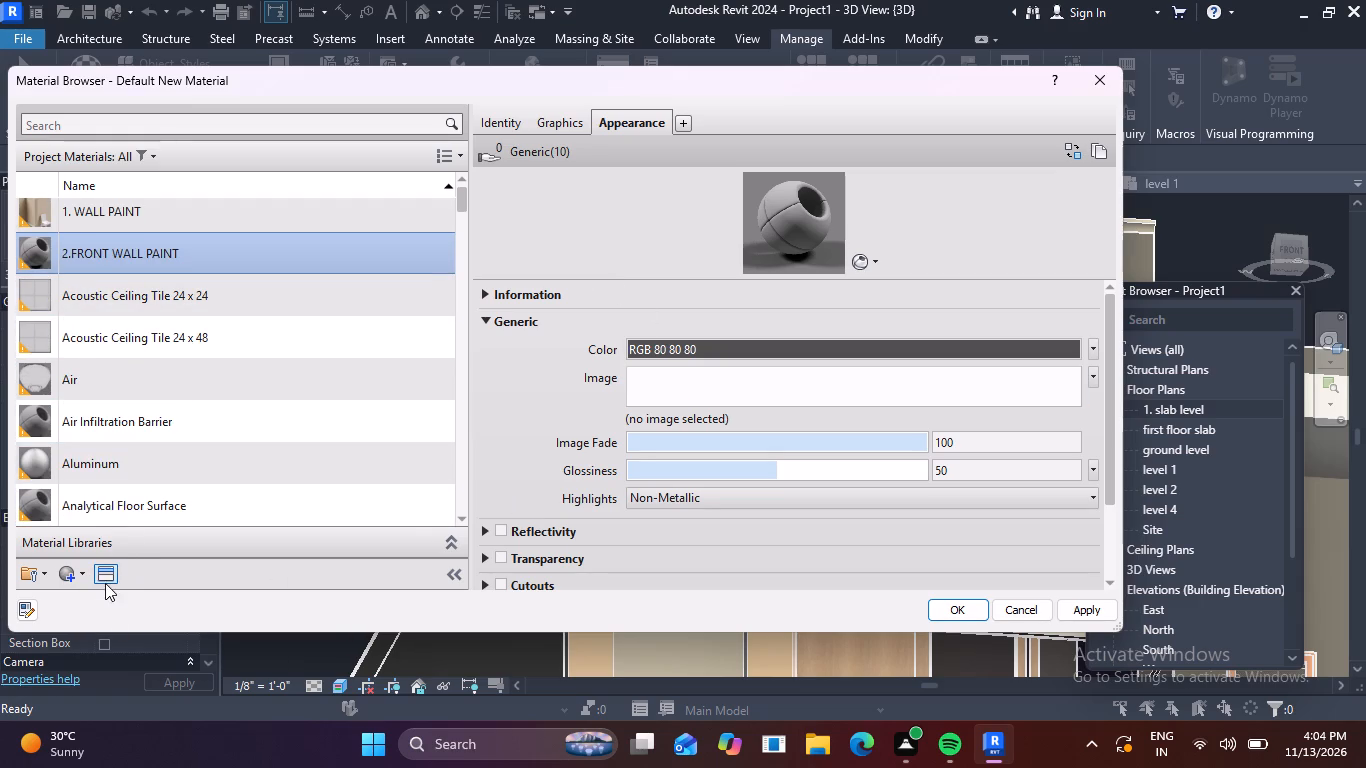
pyautogui.click(104, 570)
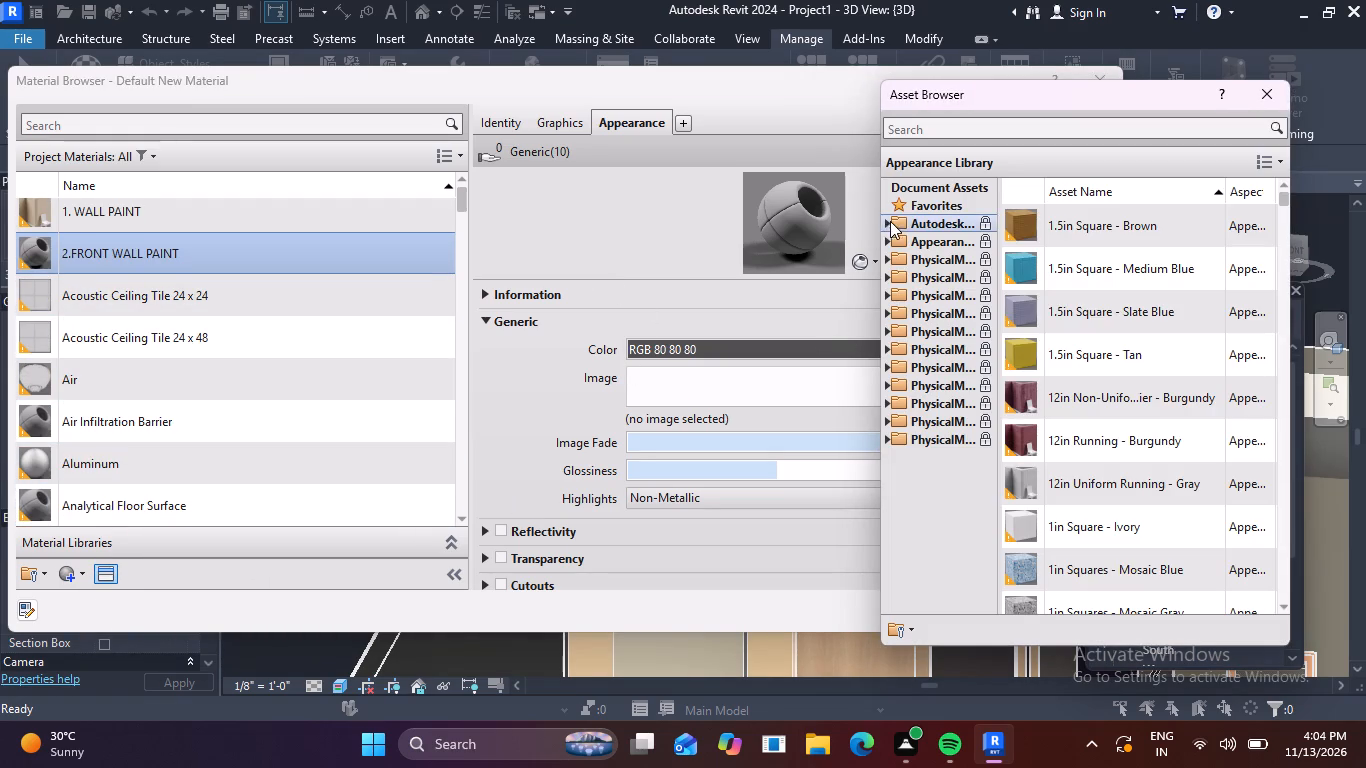
# Look through the Appearance Library's Fabric, Default, Finish and Flooring categories for an appearance suited to the front wall.
pyautogui.doubleClick(886, 237)
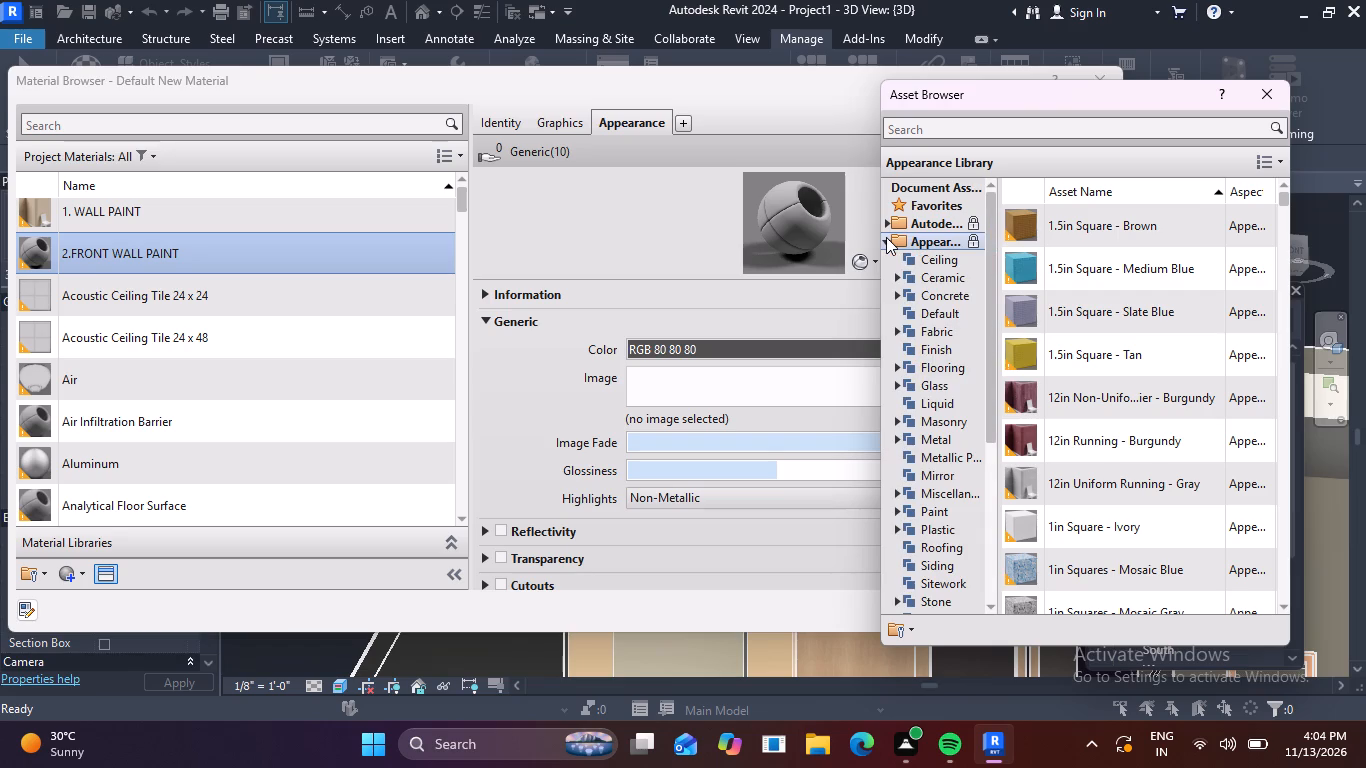
pyautogui.doubleClick(925, 332)
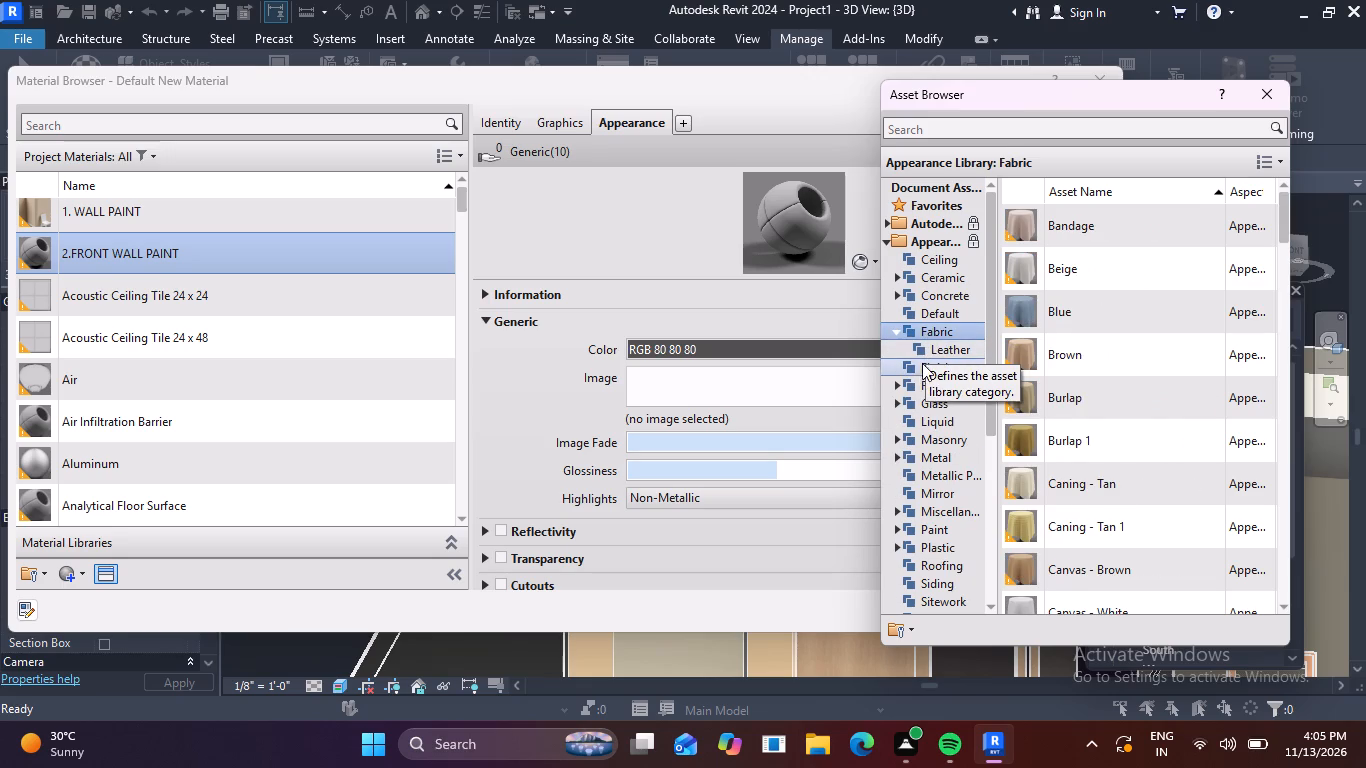
pyautogui.doubleClick(917, 365)
pyautogui.click(918, 314)
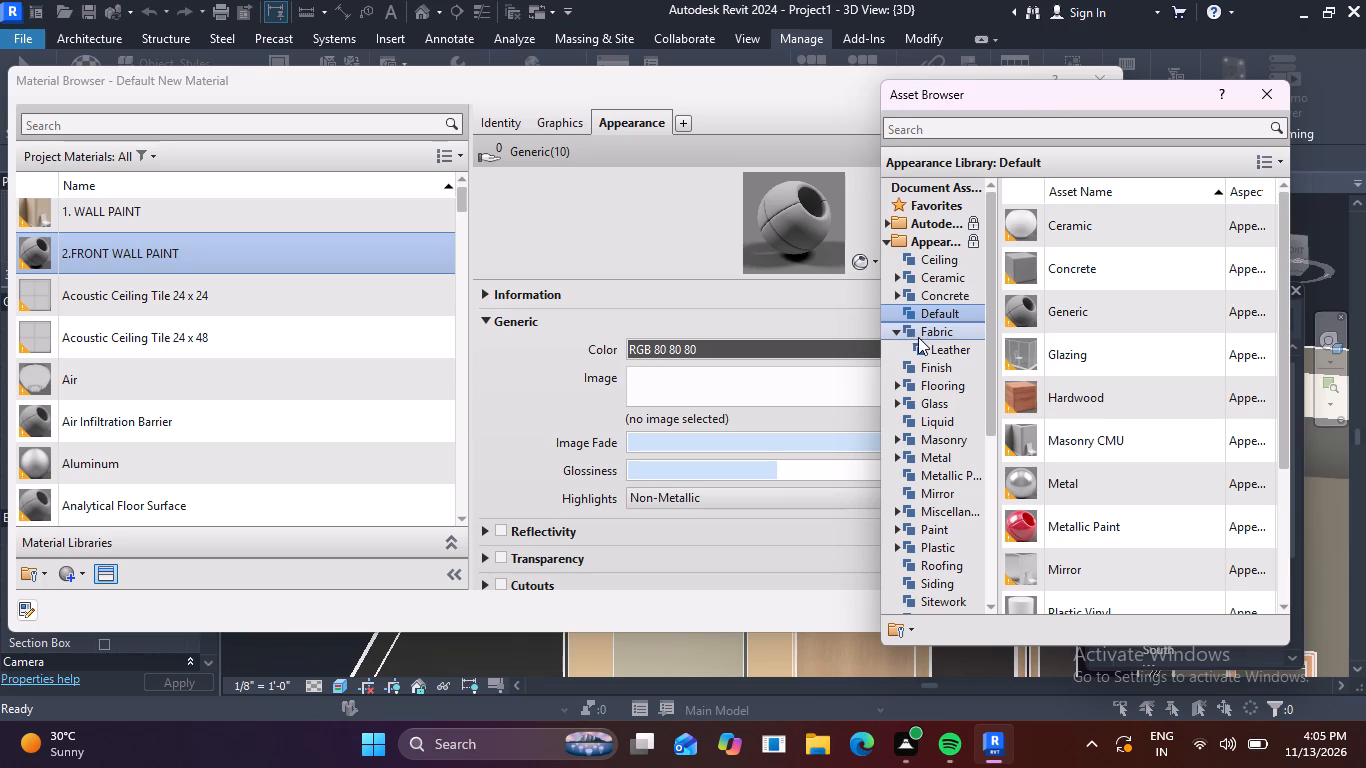
pyautogui.click(896, 333)
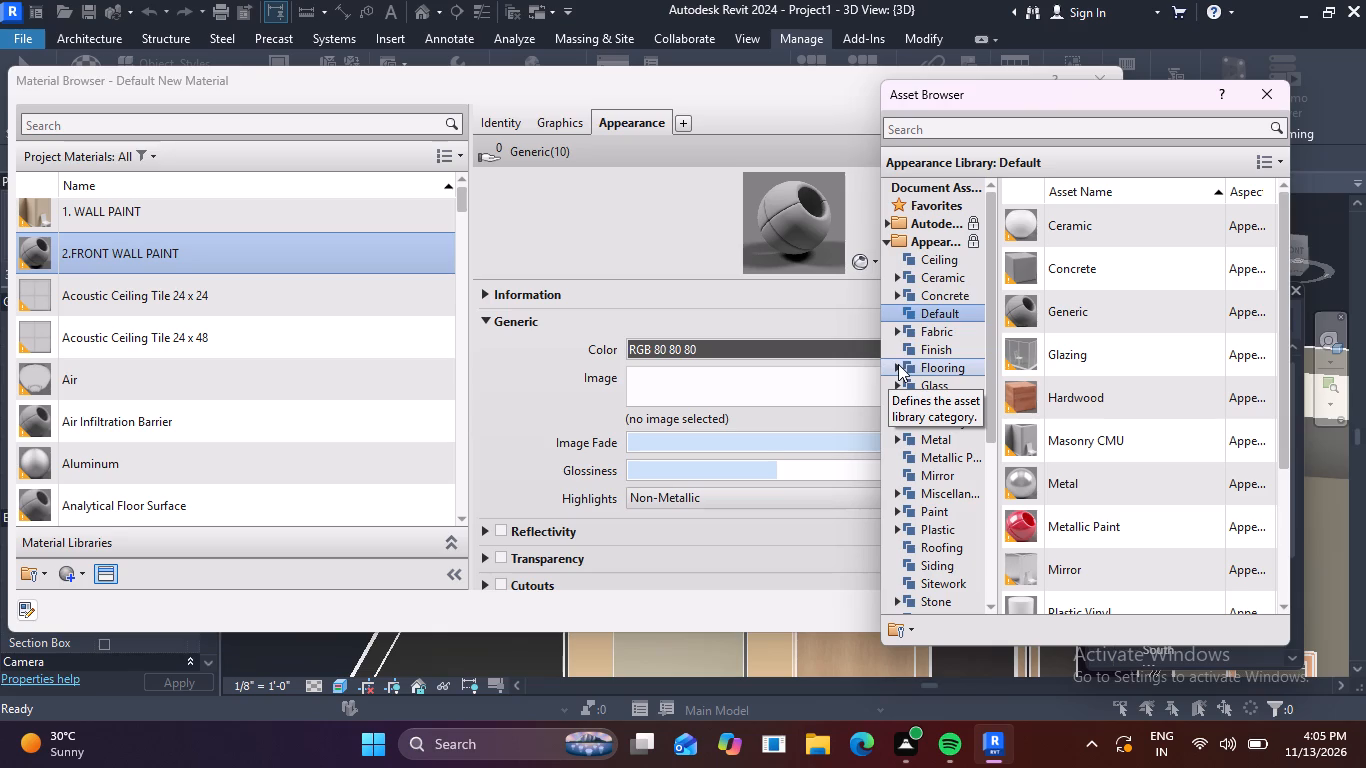
pyautogui.click(897, 300)
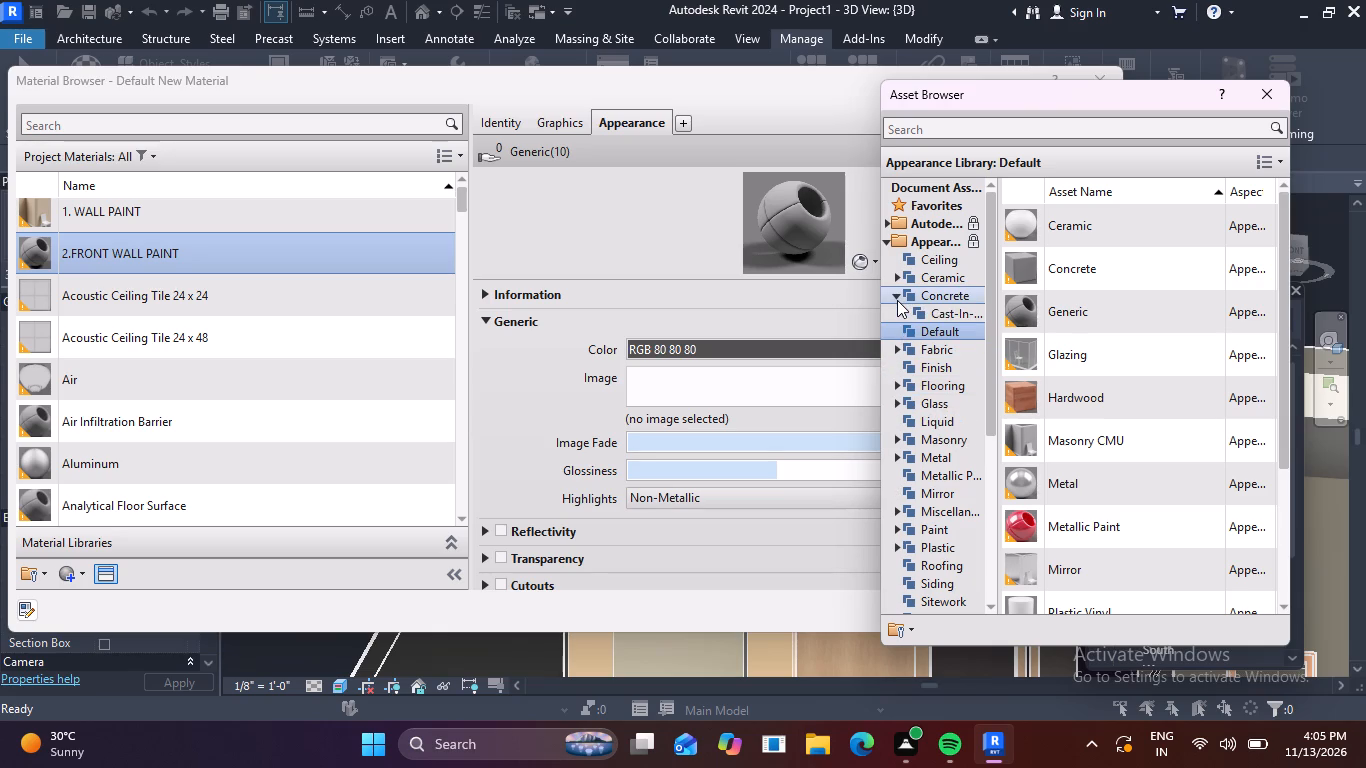
pyautogui.click(897, 300)
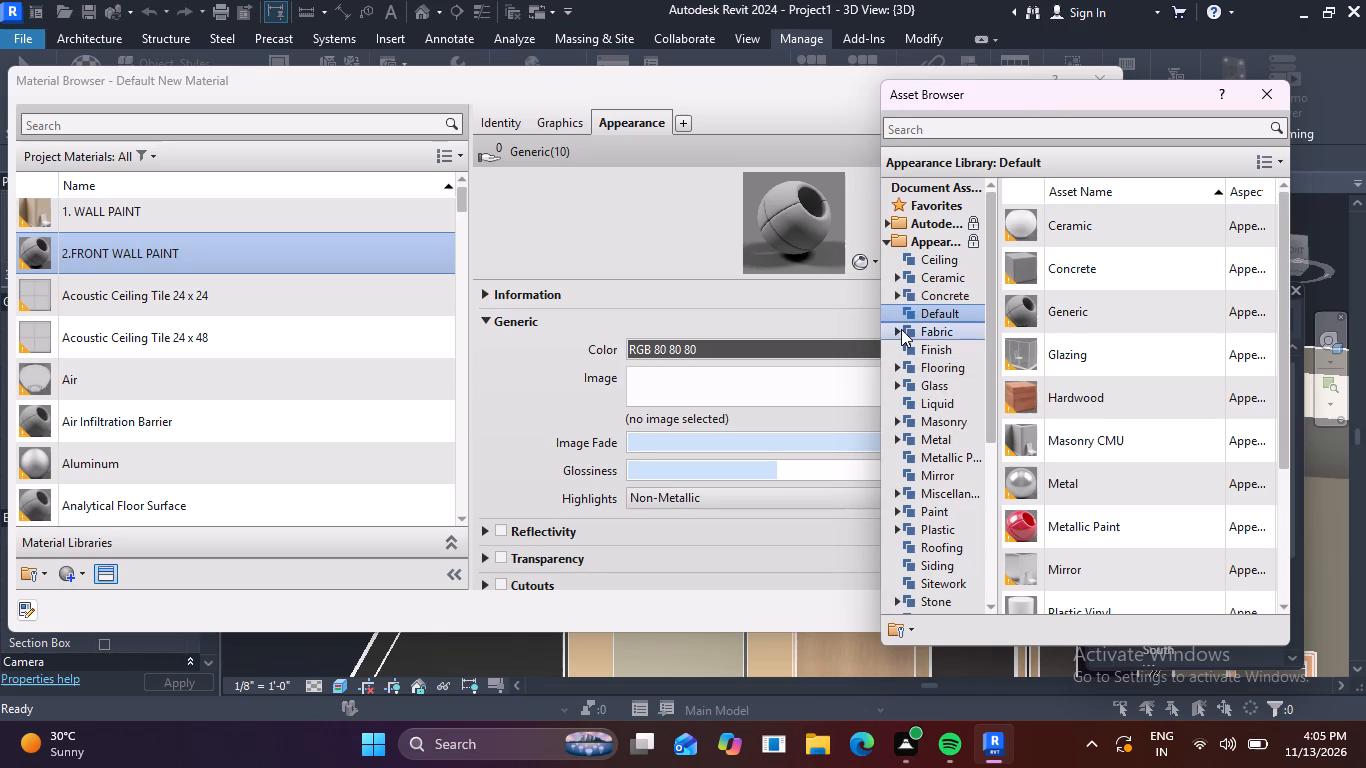
pyautogui.click(901, 329)
pyautogui.click(901, 329)
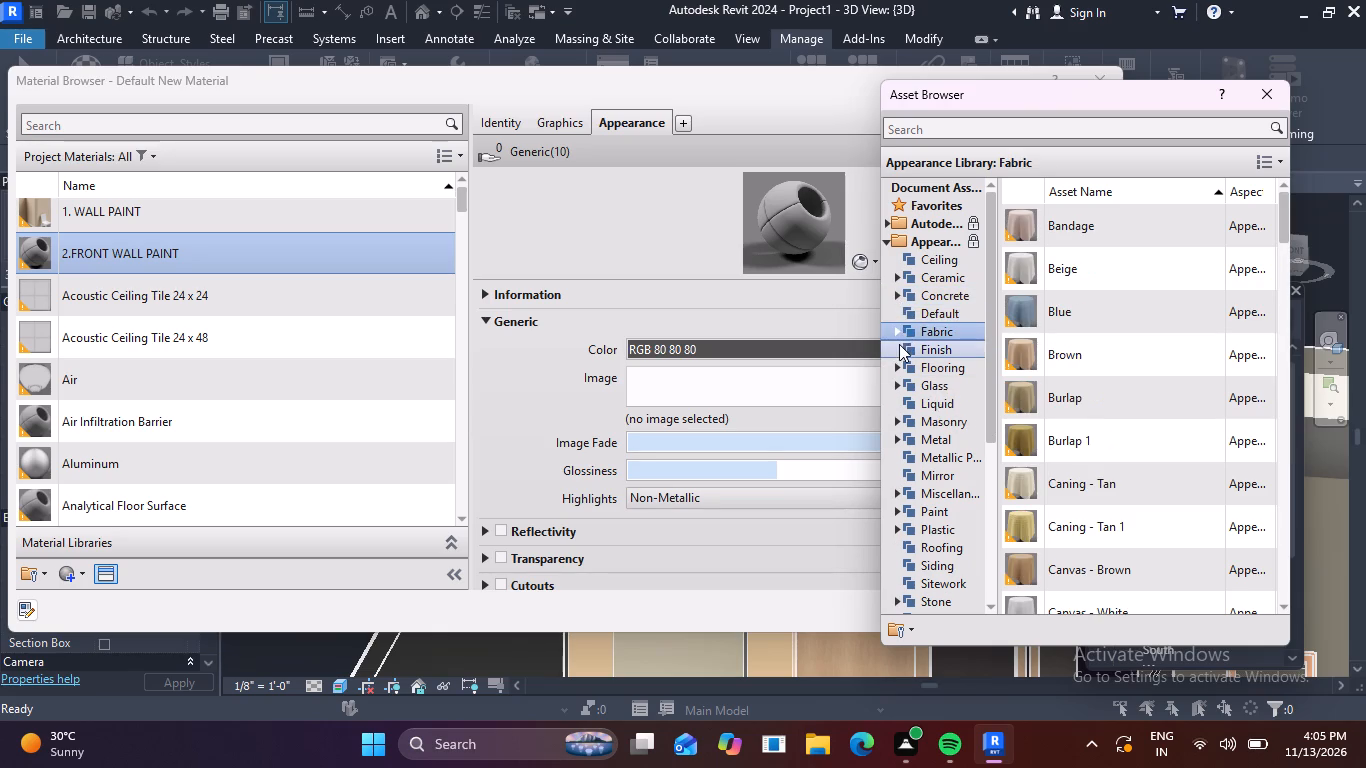
pyautogui.click(898, 347)
pyautogui.click(899, 368)
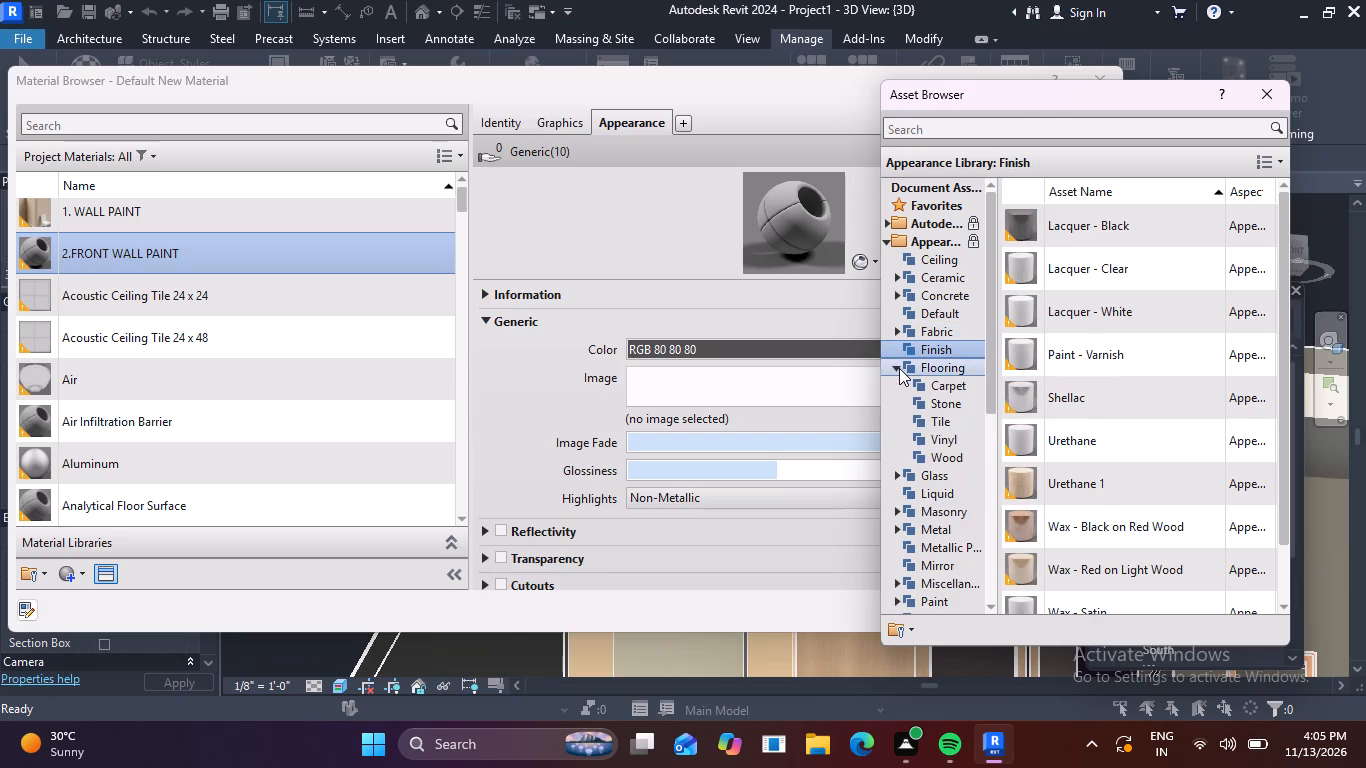
pyautogui.click(899, 368)
pyautogui.click(899, 368)
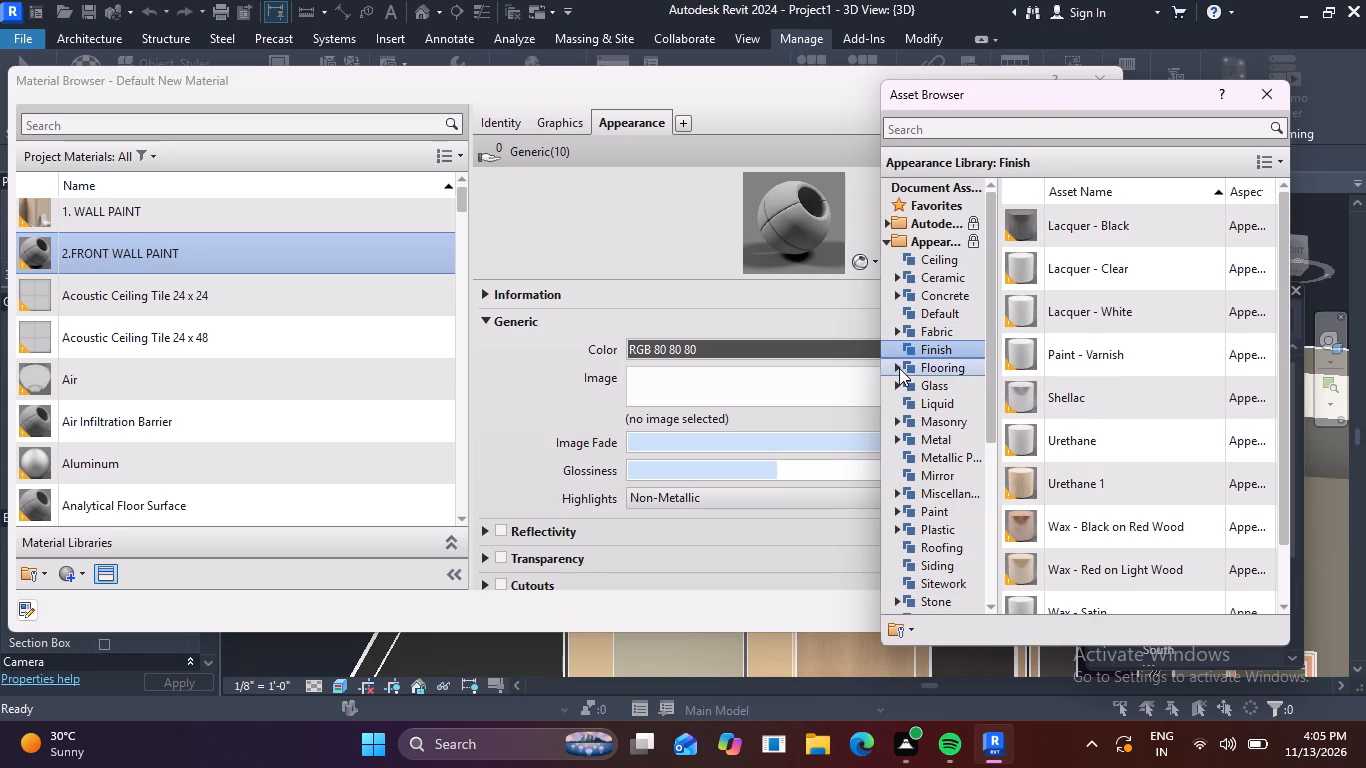
pyautogui.click(899, 368)
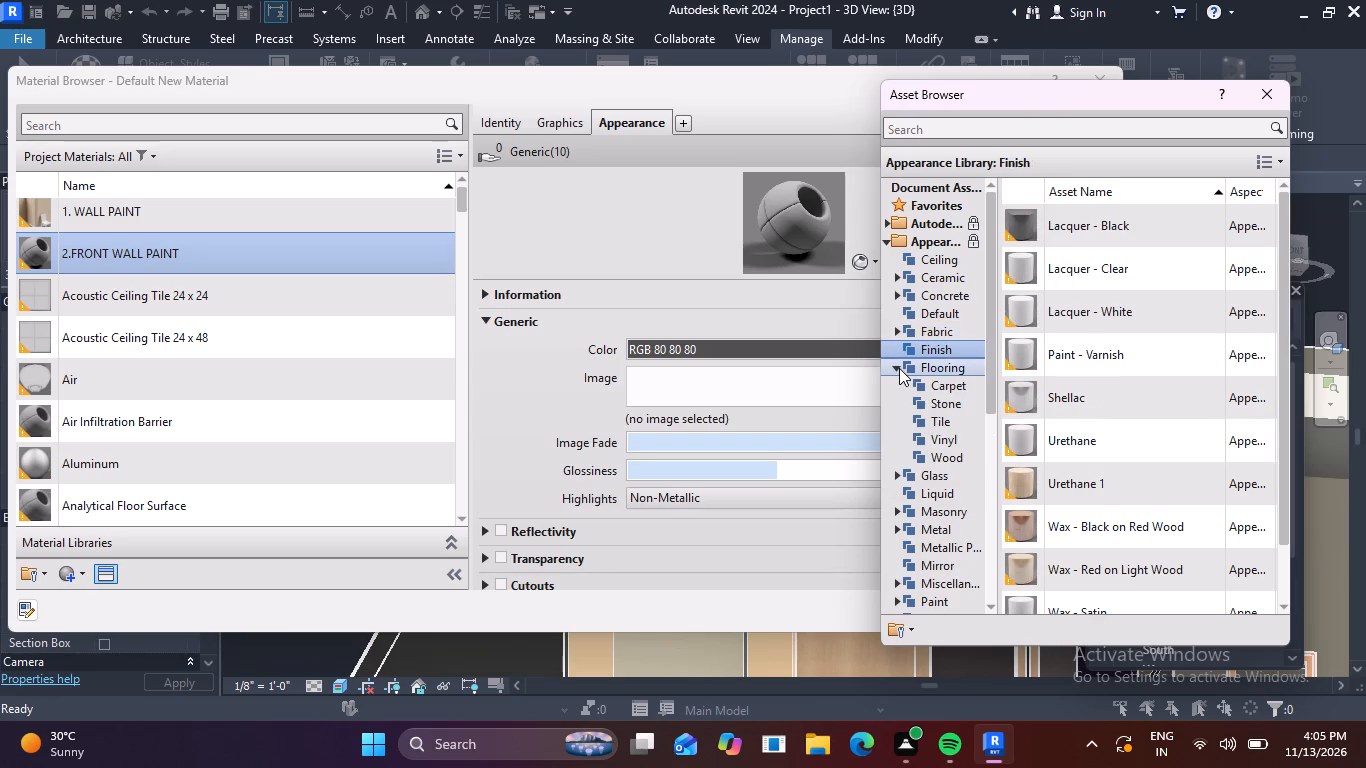
pyautogui.click(899, 368)
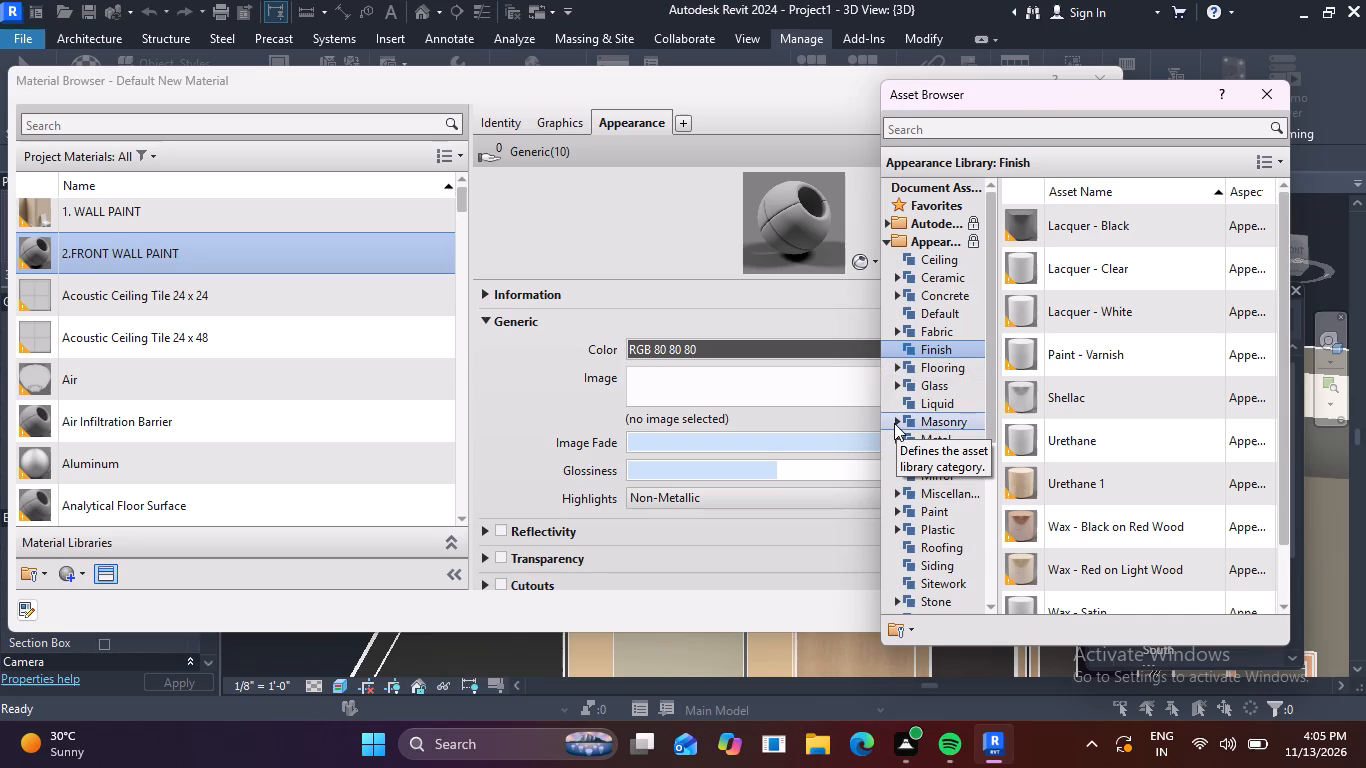
# Examine the Wall Paint and Wall Covering appearance assets for a finish suited to the front wall.
pyautogui.scroll(-4, 894, 423)
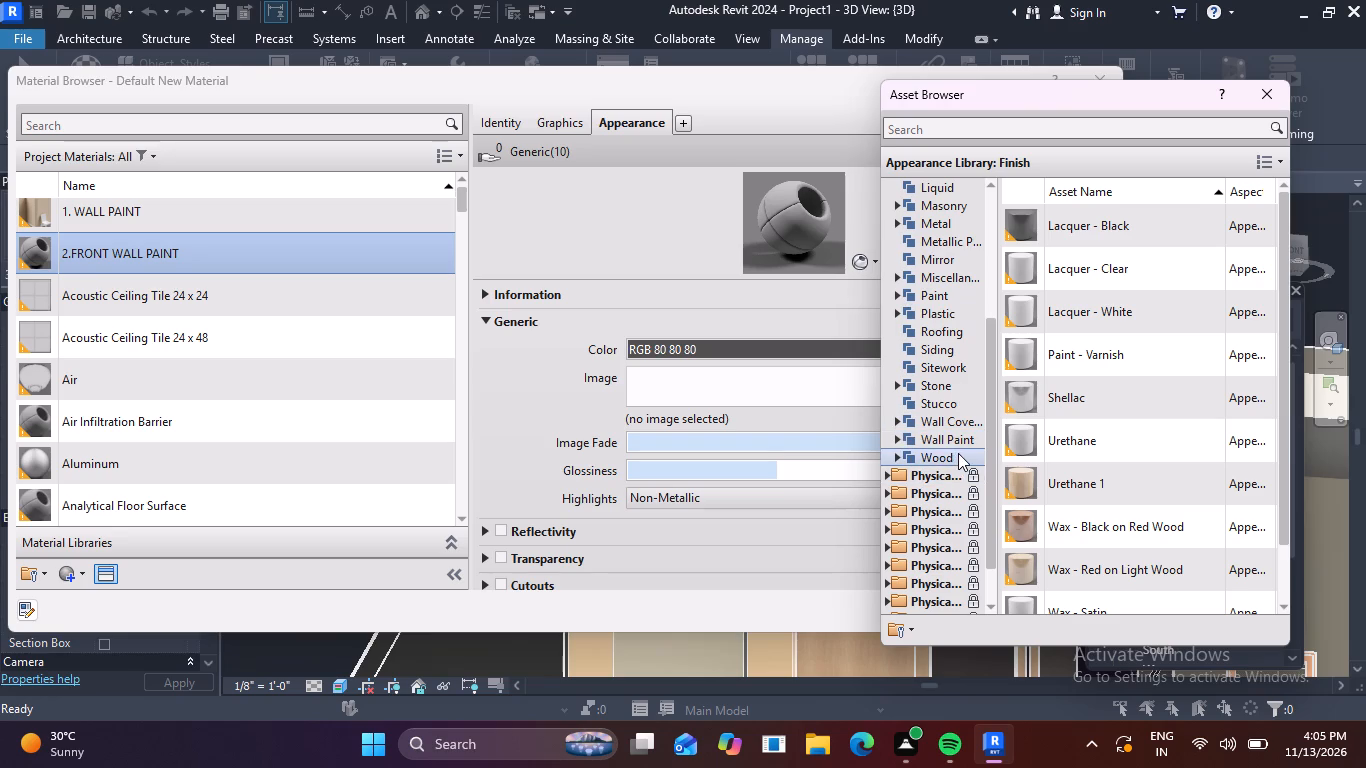
pyautogui.click(903, 434)
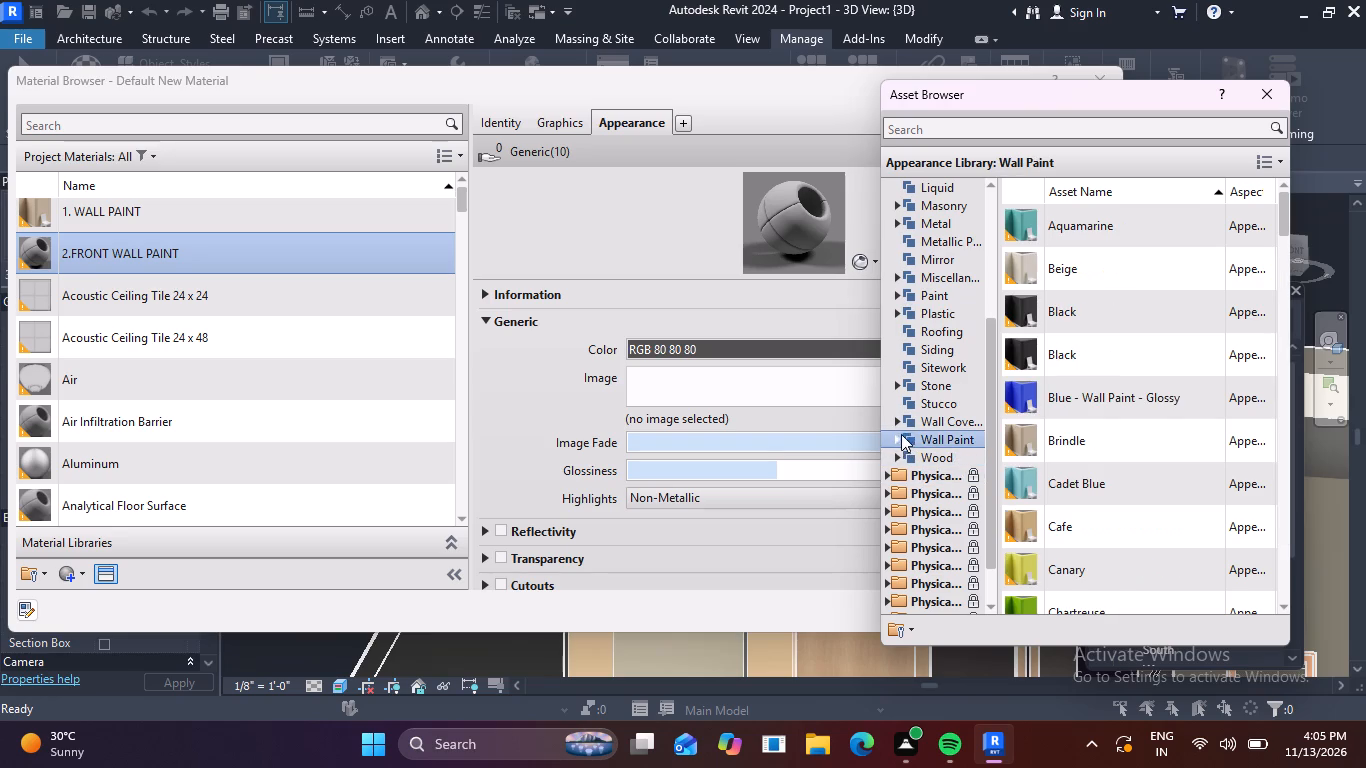
pyautogui.click(902, 438)
pyautogui.click(887, 418)
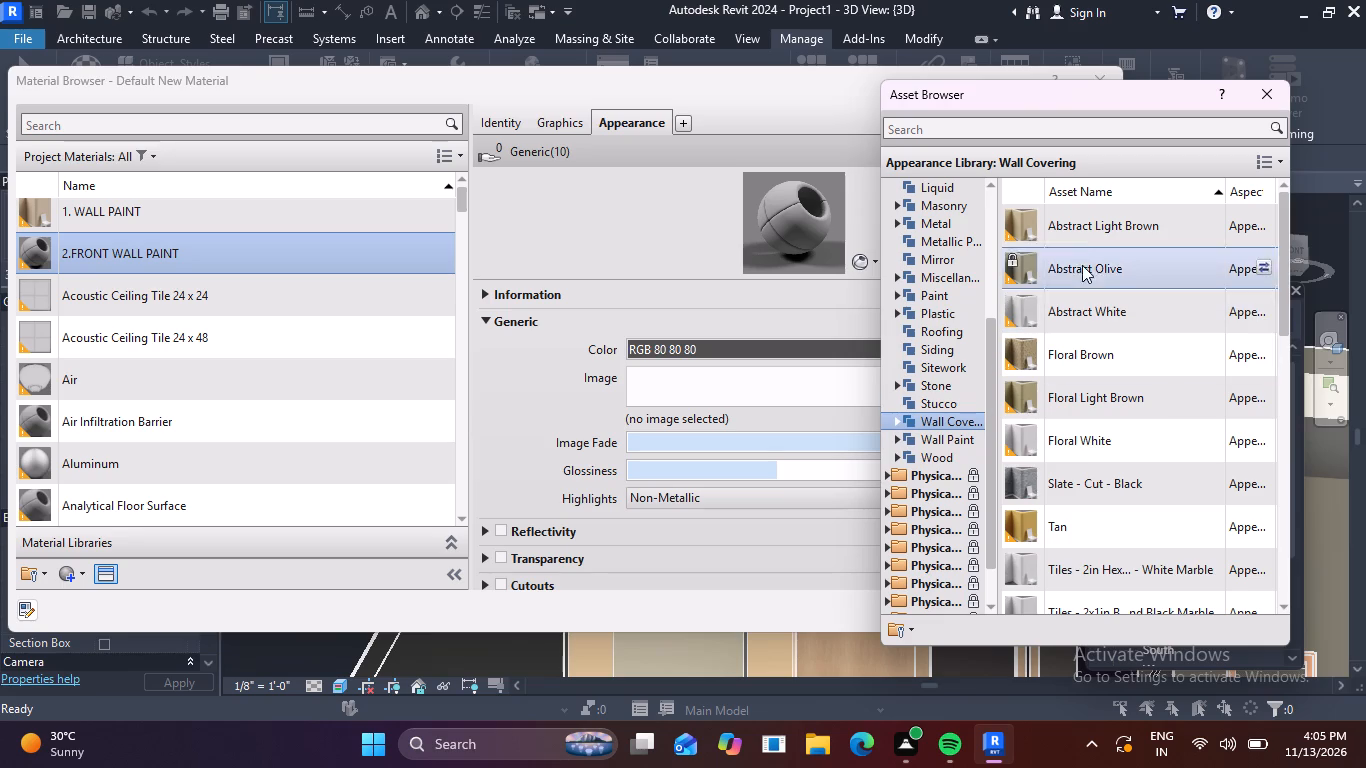
pyautogui.scroll(-3, 1127, 236)
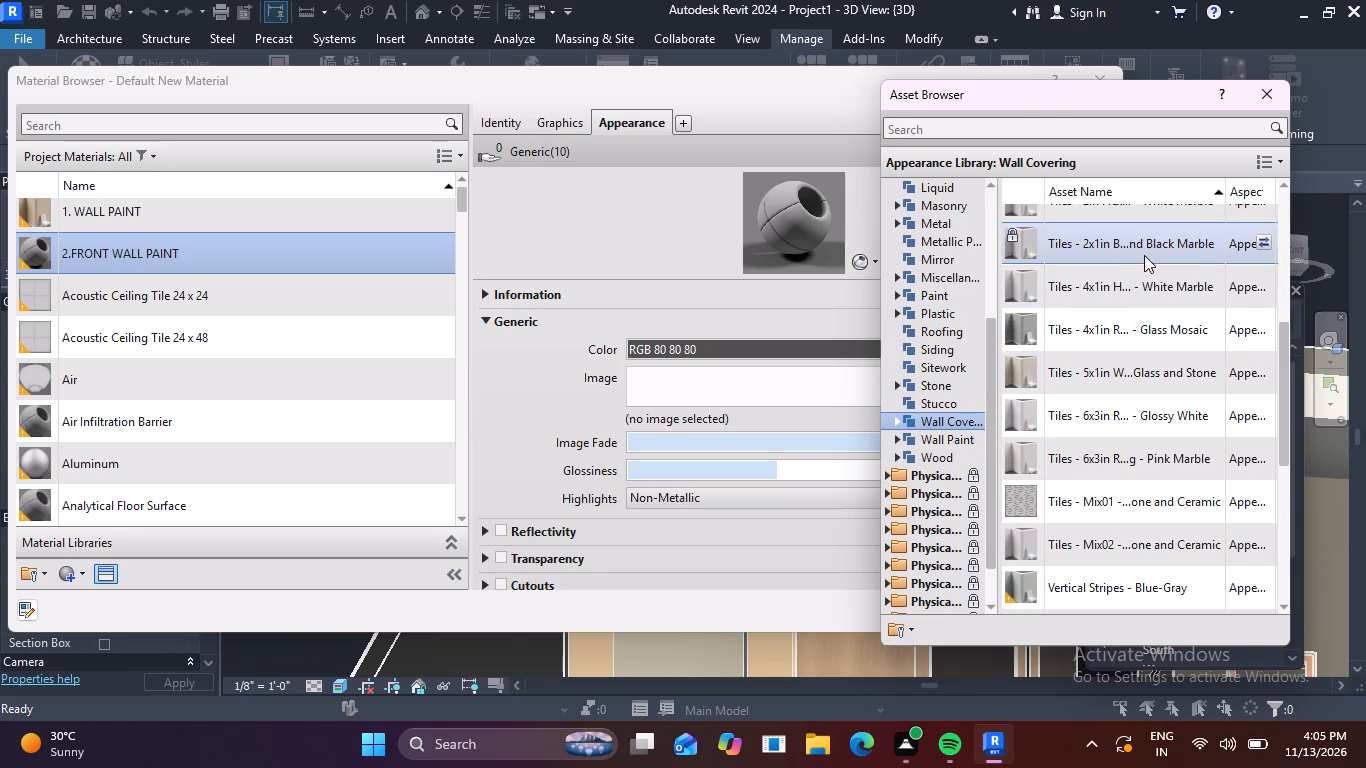
pyautogui.scroll(-3, 1051, 348)
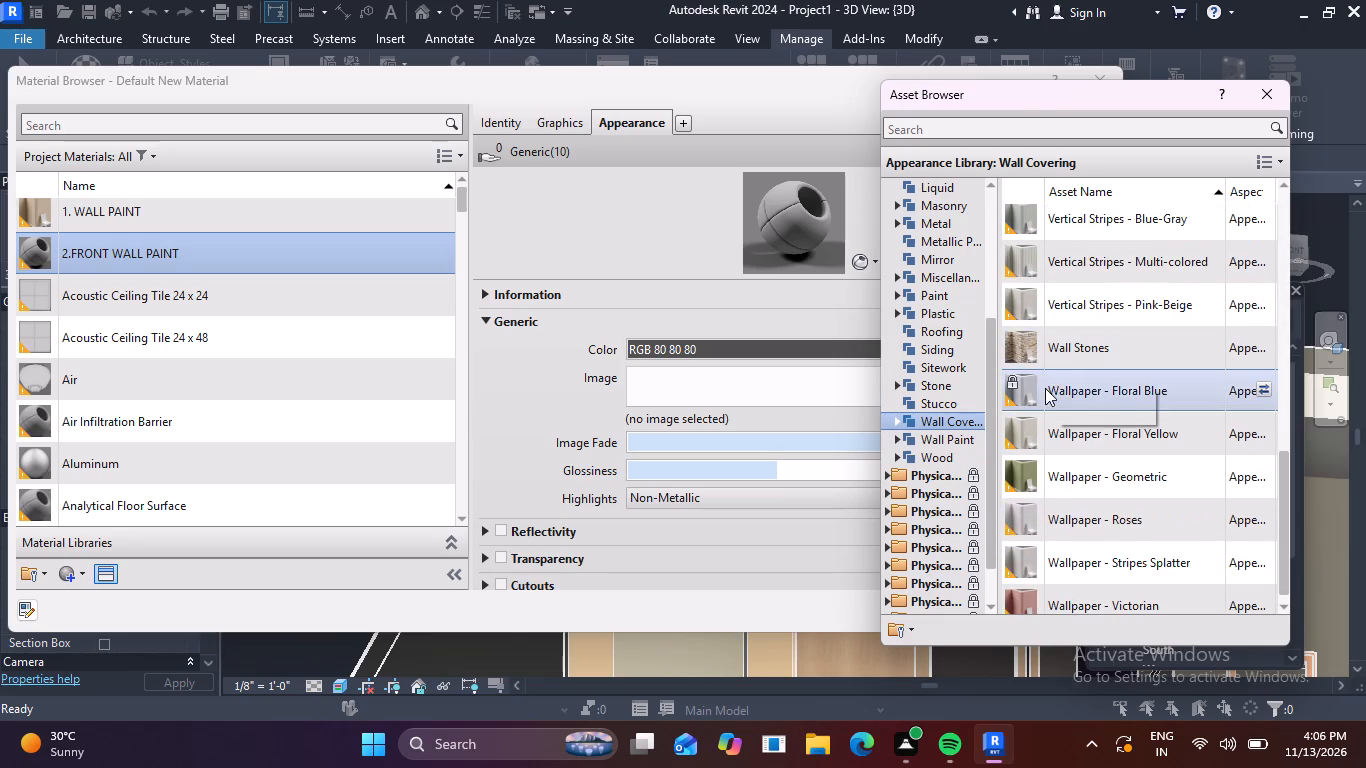
pyautogui.scroll(-2, 1050, 350)
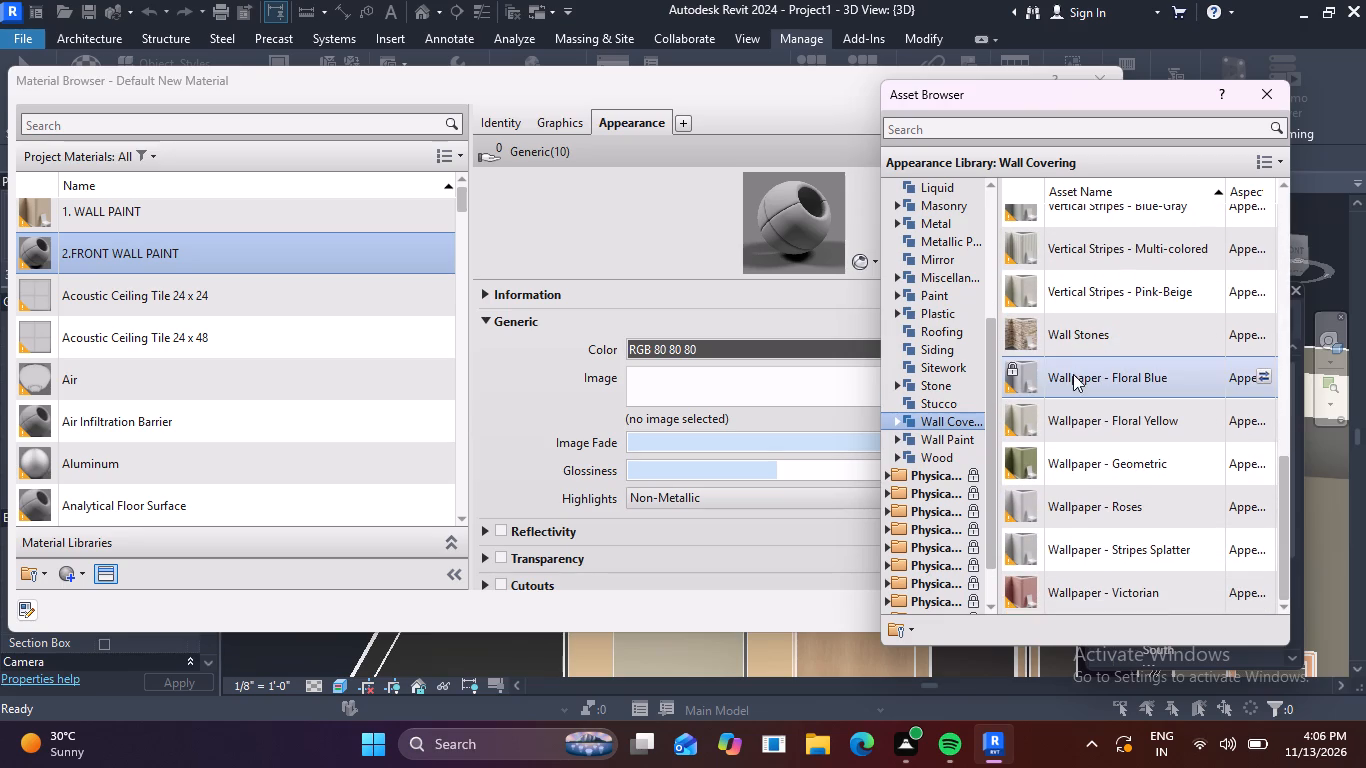
pyautogui.scroll(-3, 1074, 380)
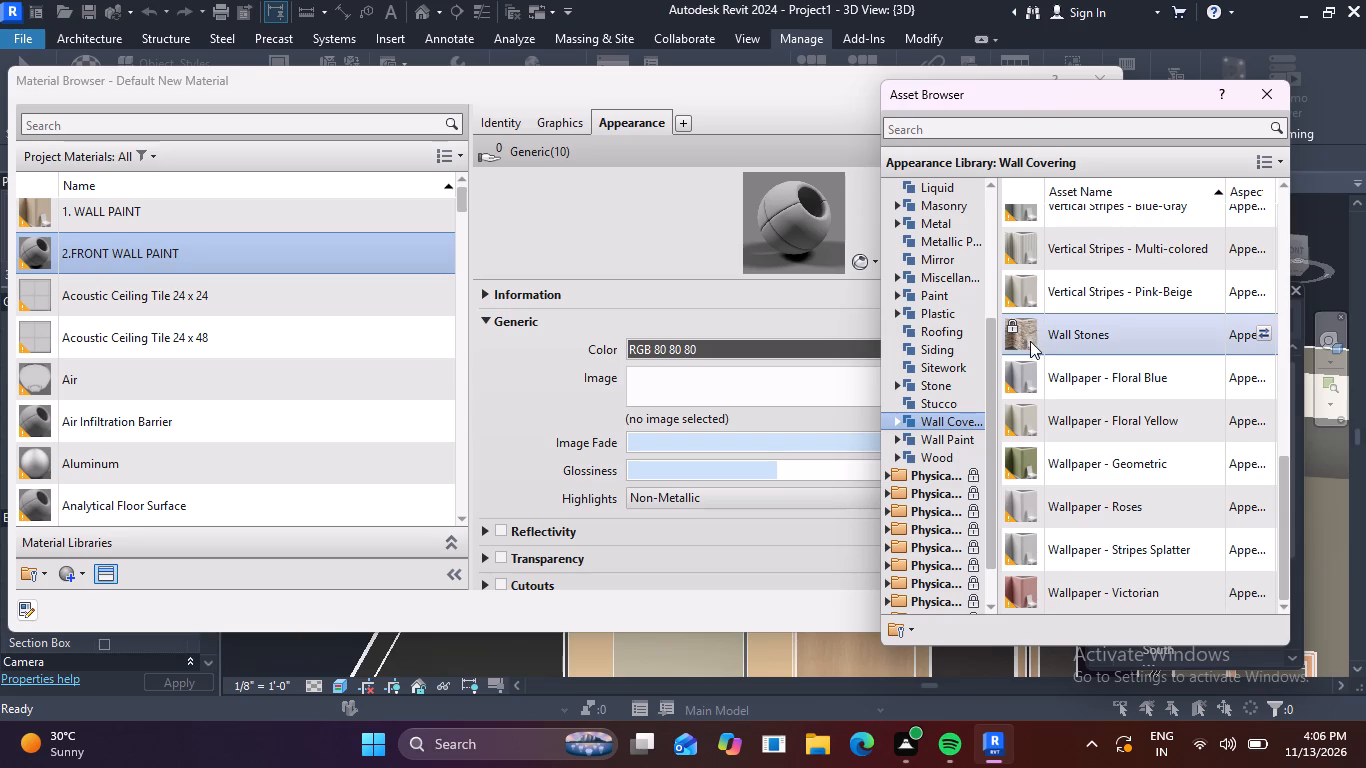
pyautogui.scroll(8, 1036, 337)
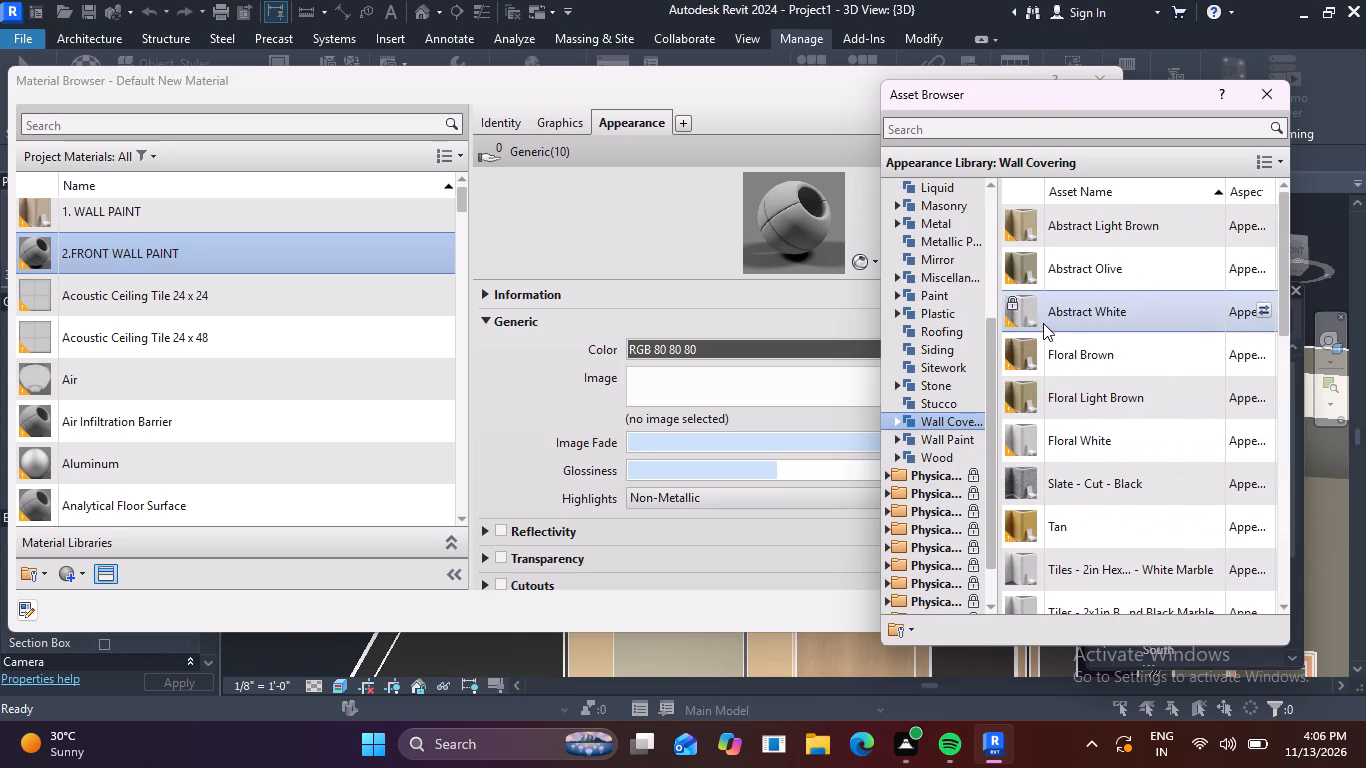
pyautogui.scroll(5, 1028, 355)
pyautogui.scroll(-3, 1051, 335)
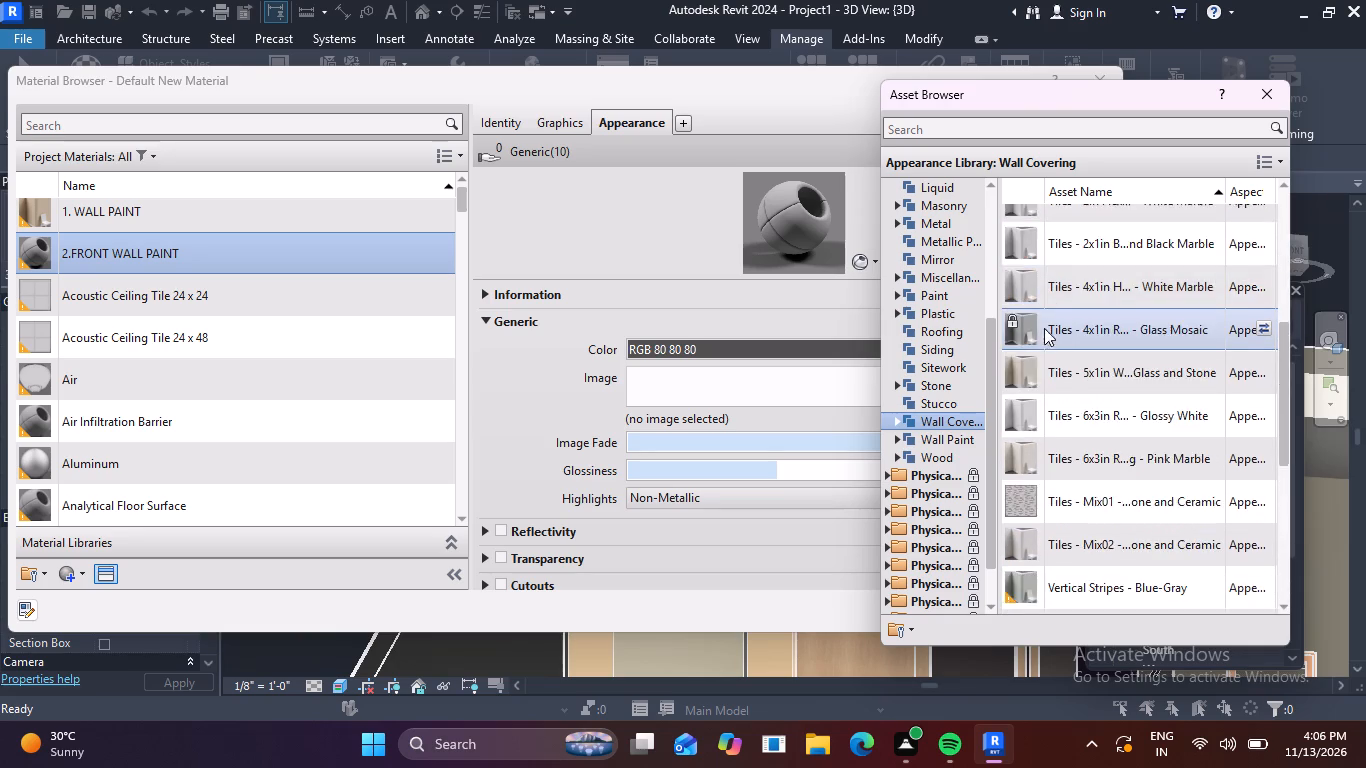
pyautogui.scroll(8, 1040, 323)
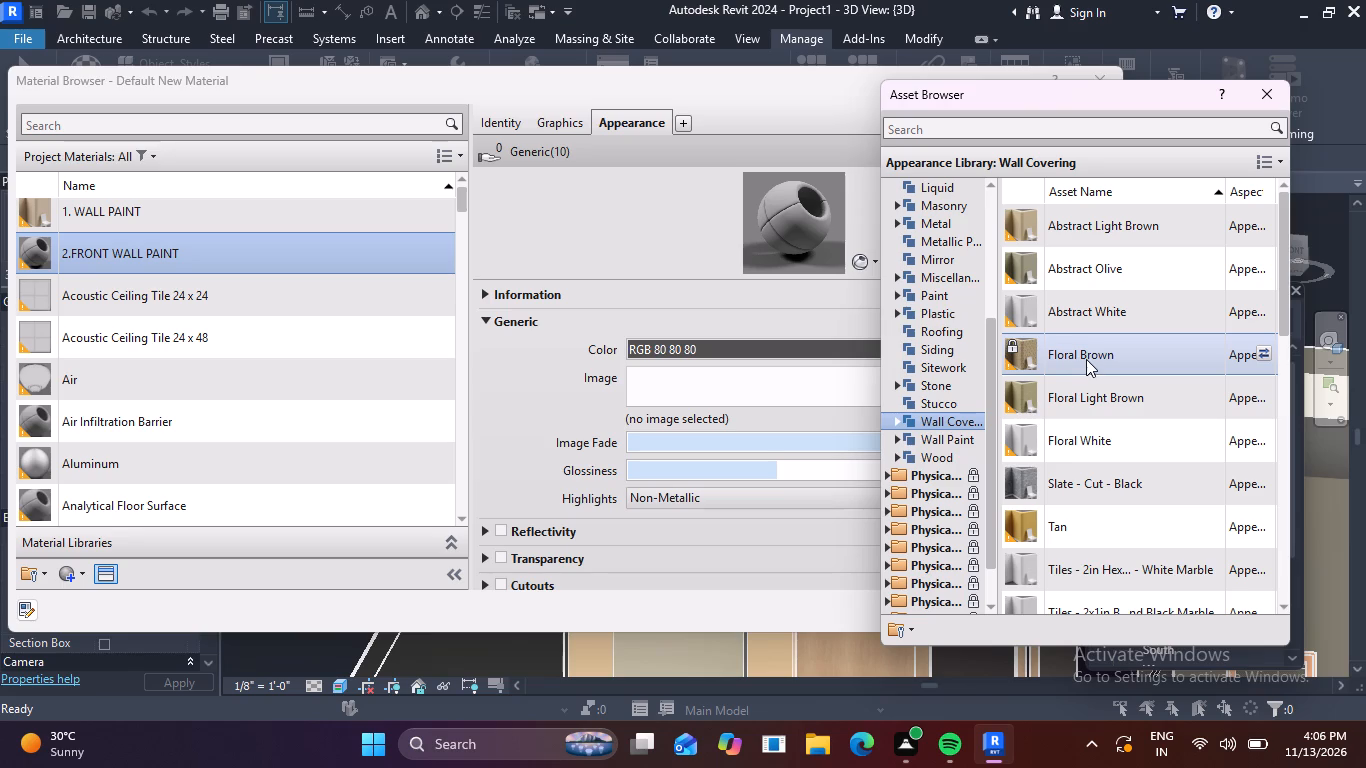
pyautogui.scroll(4, 1025, 351)
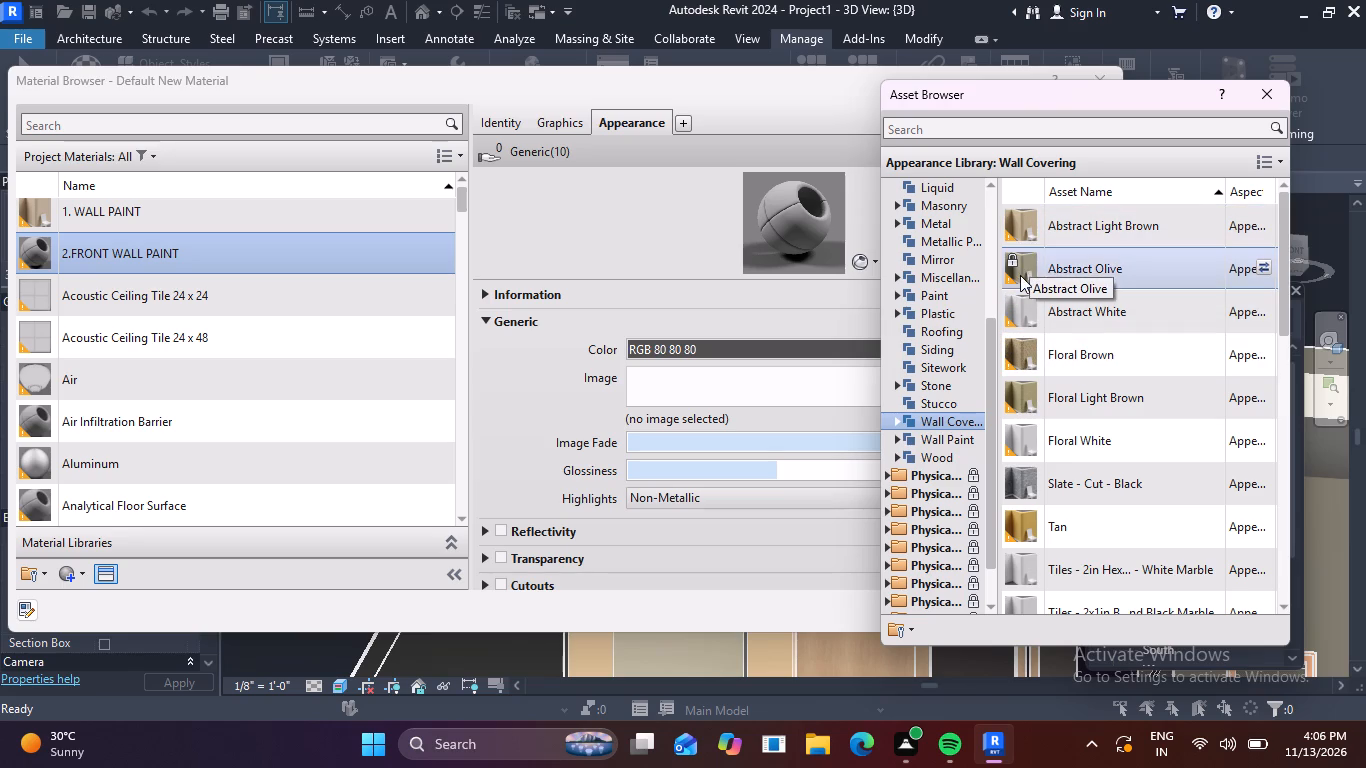
pyautogui.scroll(8, 1020, 275)
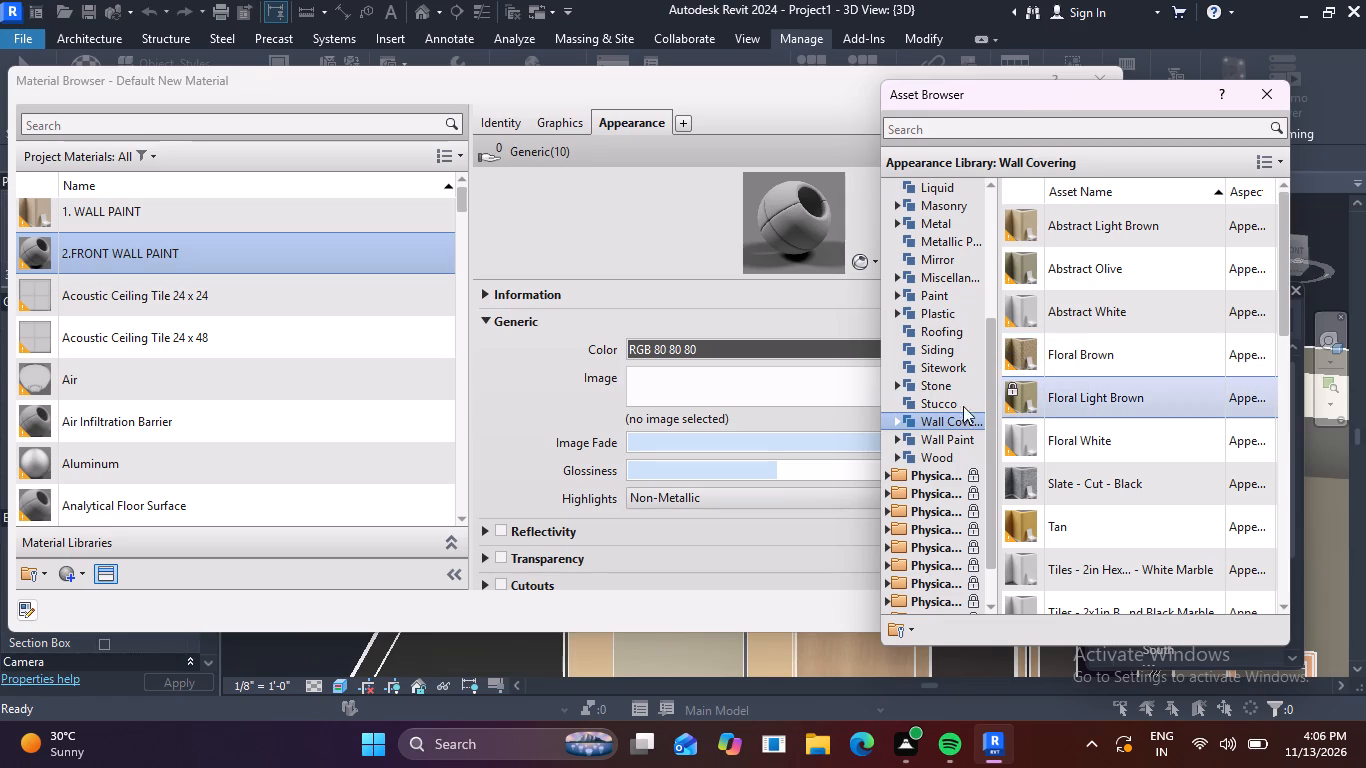
# Look through the Stucco, Stone and Sitework appearance categories for a finish suited to the front wall.
pyautogui.click(910, 408)
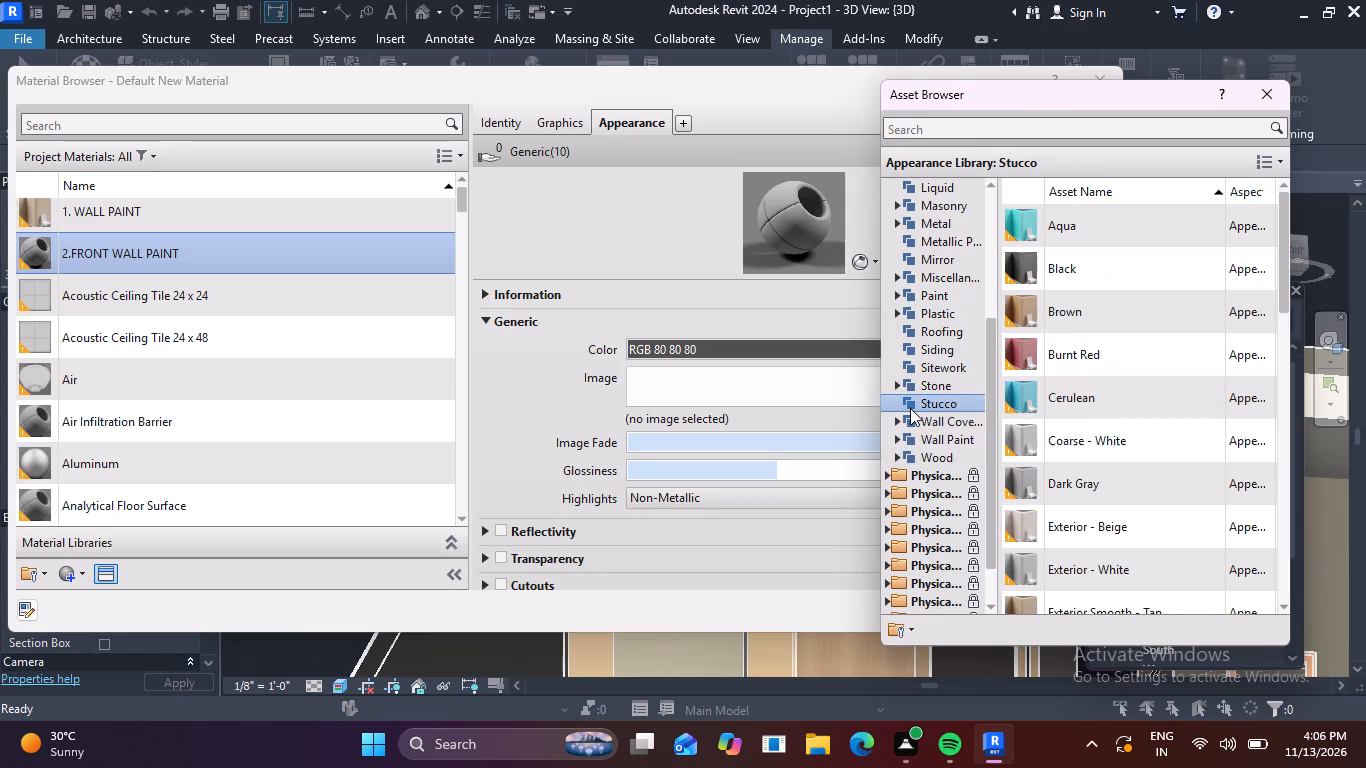
pyautogui.click(904, 387)
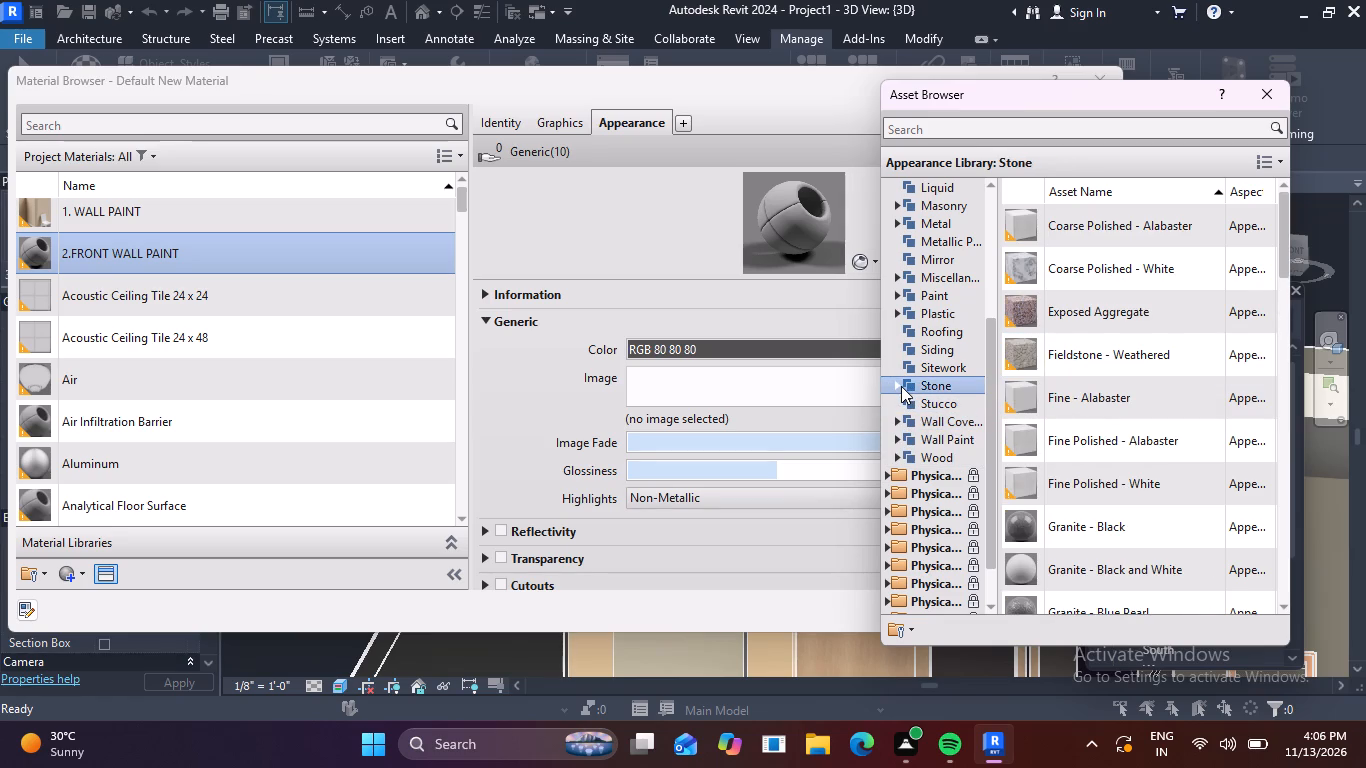
pyautogui.scroll(1, 901, 386)
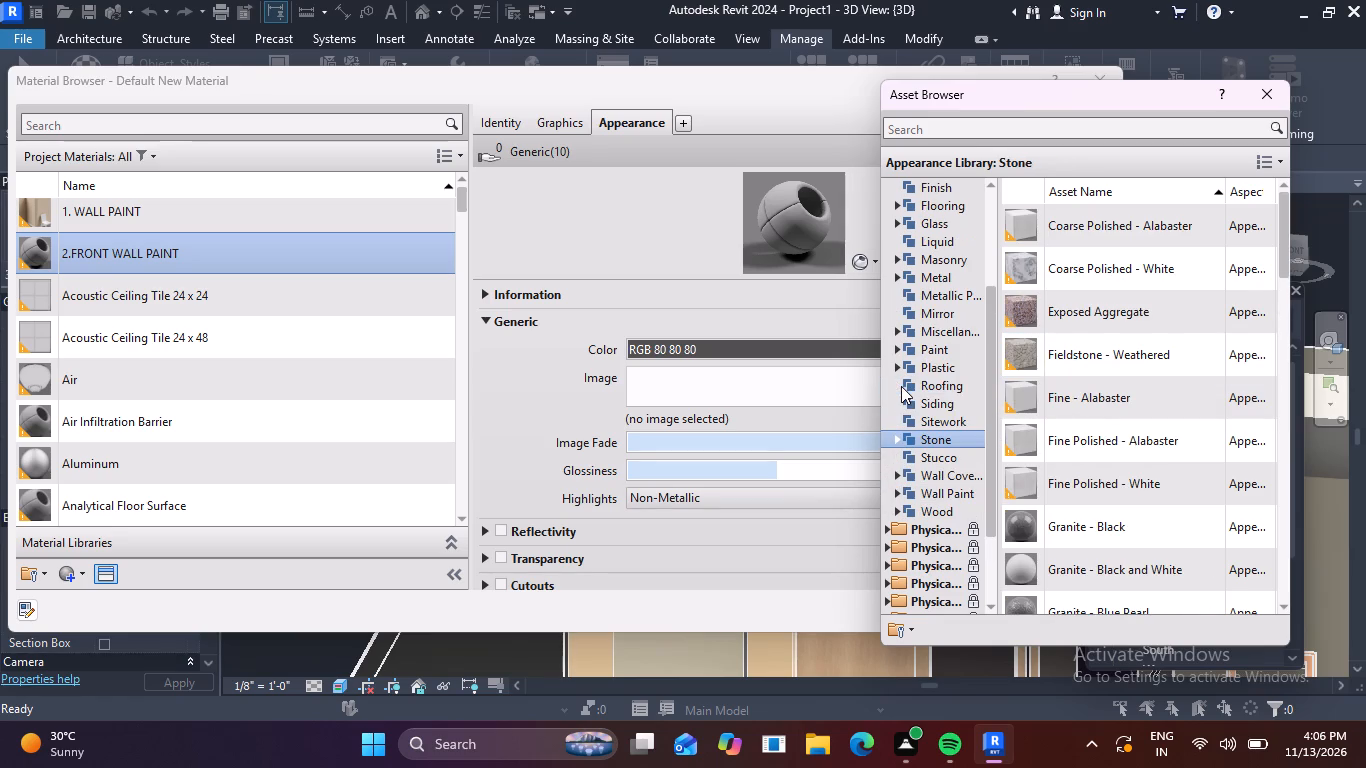
pyautogui.click(899, 426)
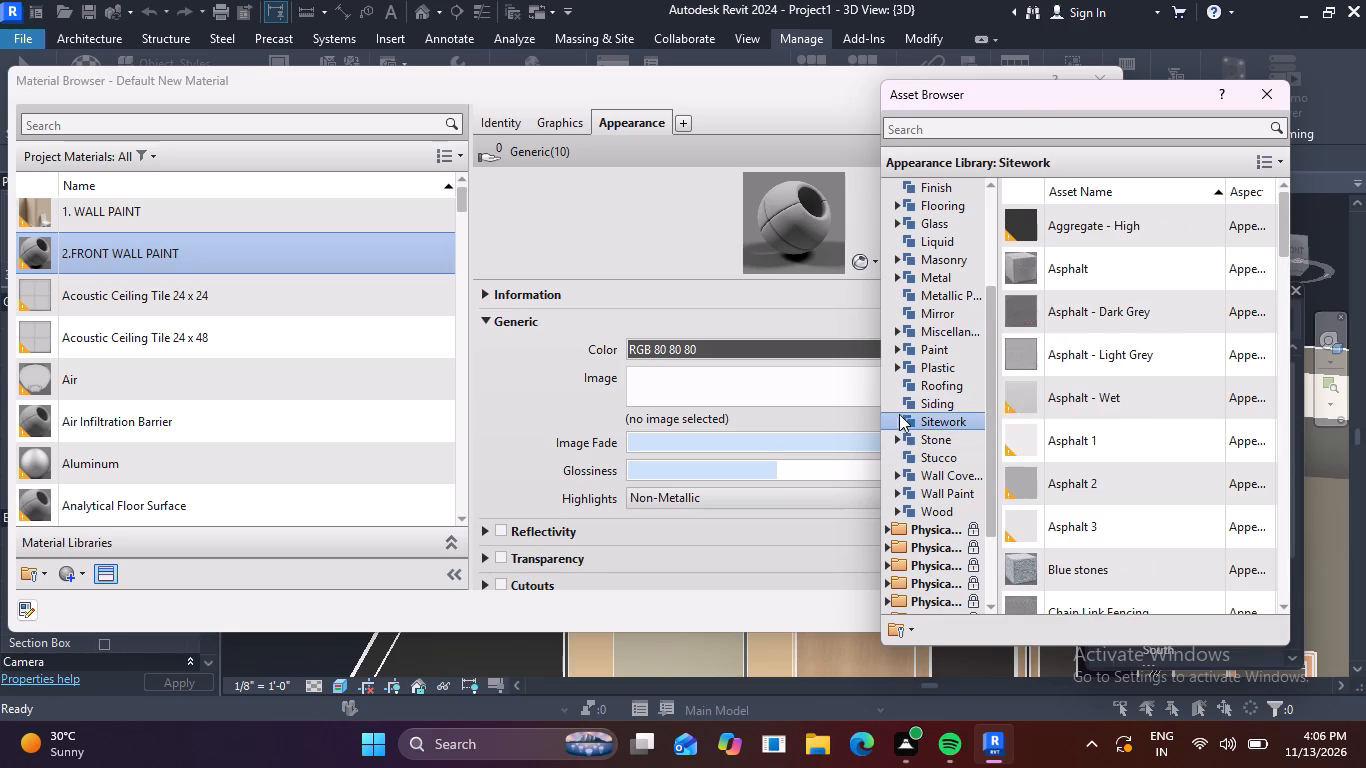
# Examine the Siding appearance assets, from Bevel through to the wood shingles, for a finish suited to the front wall.
pyautogui.click(899, 403)
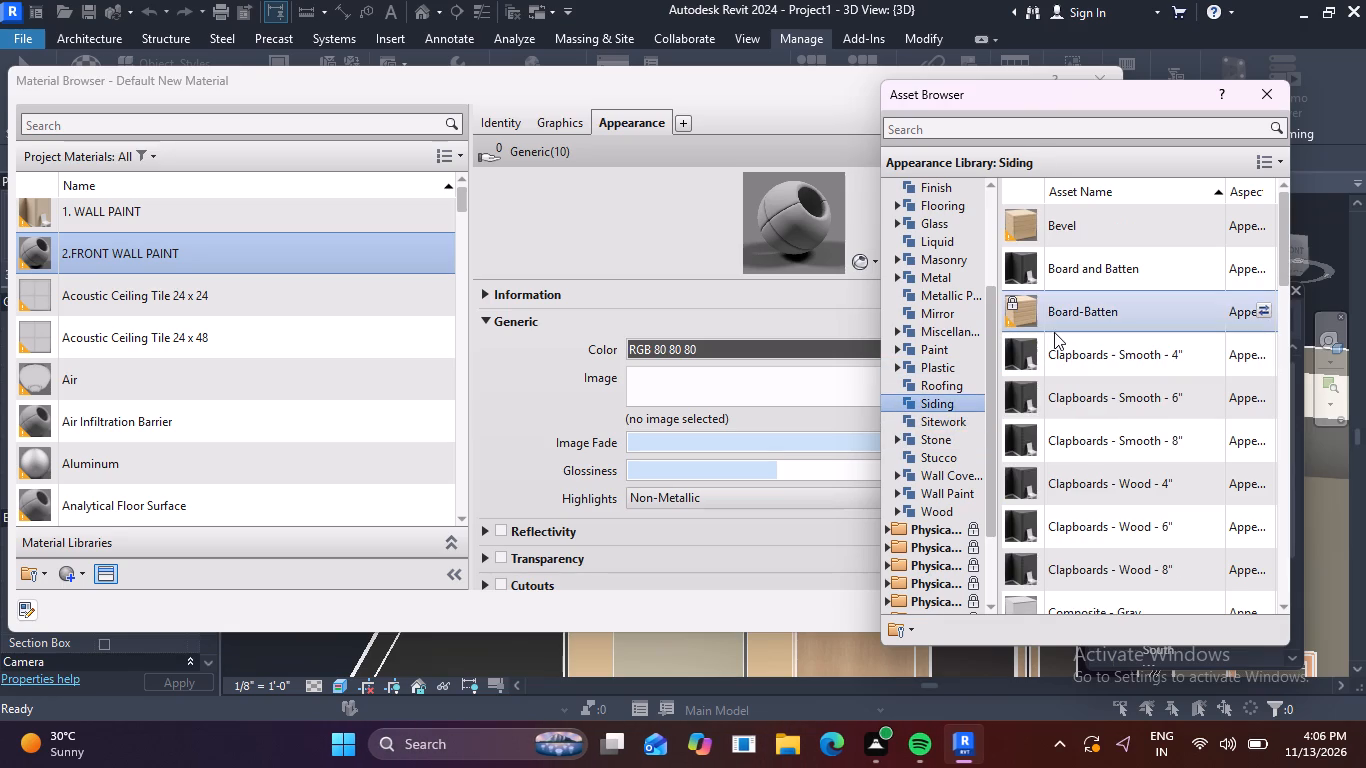
pyautogui.scroll(1, 1056, 330)
pyautogui.scroll(-4, 1028, 326)
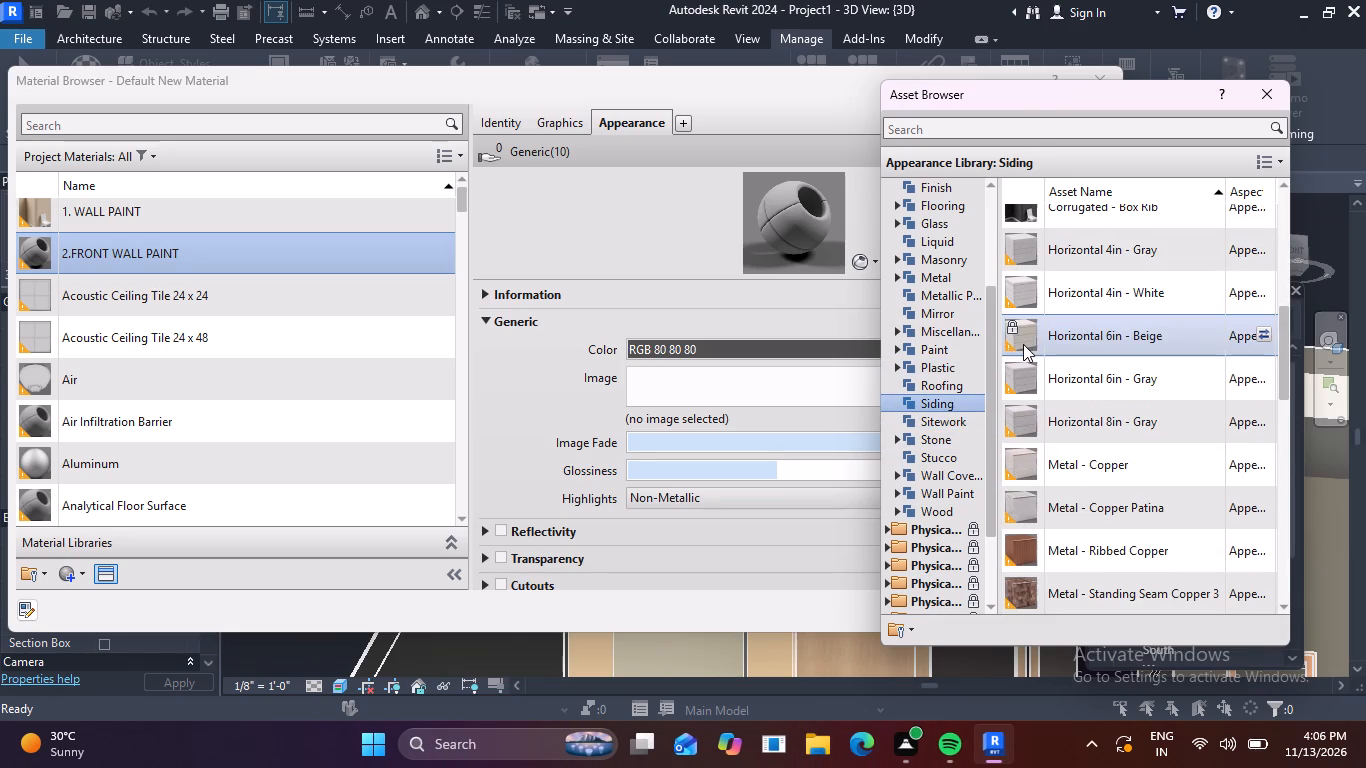
pyautogui.scroll(-3, 1023, 344)
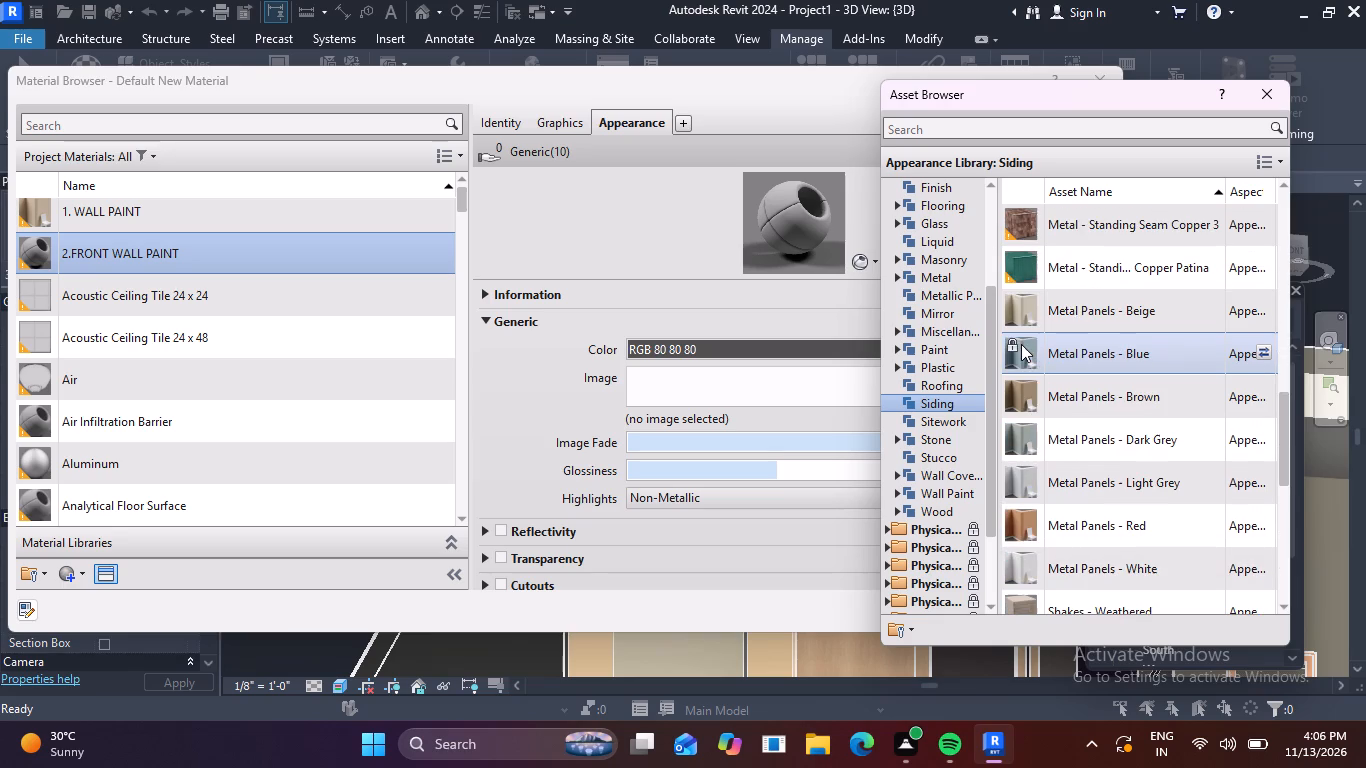
pyautogui.scroll(-4, 1032, 363)
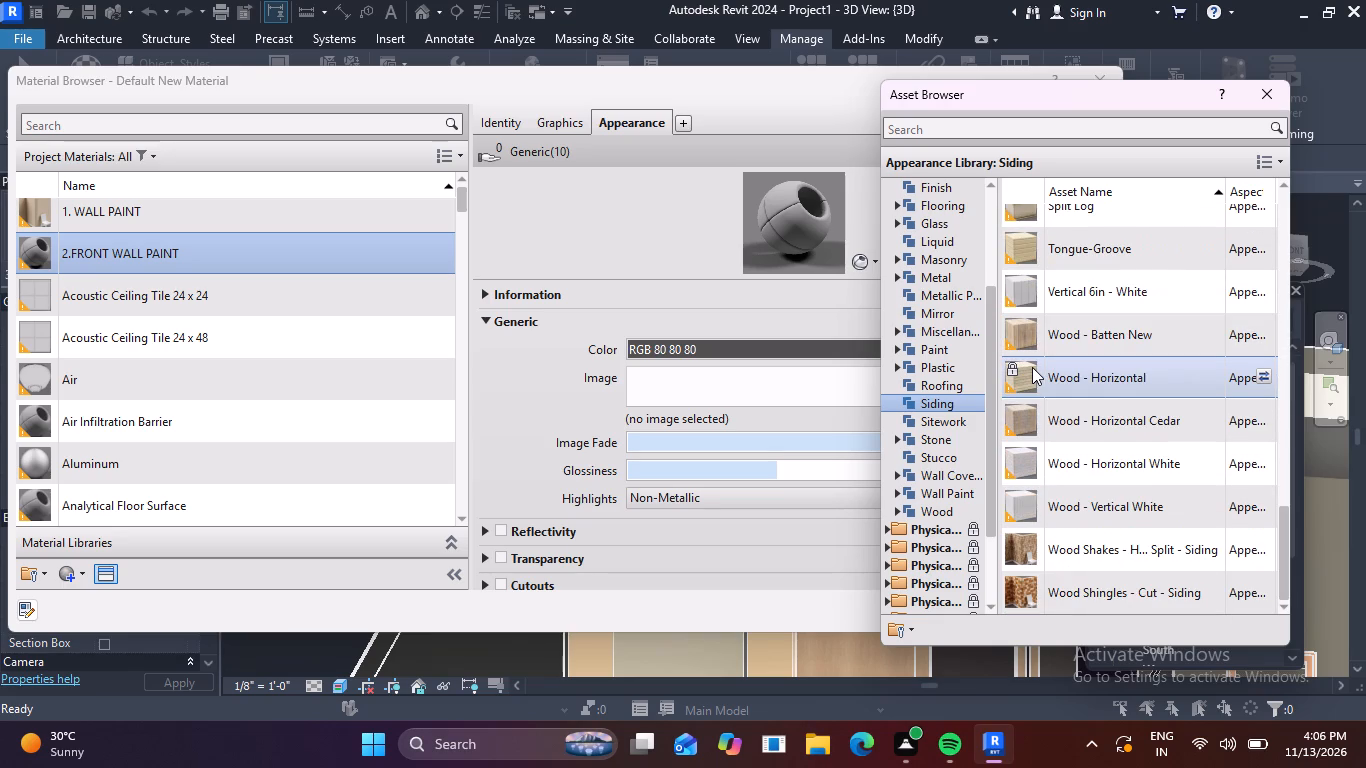
pyautogui.scroll(1, 1032, 367)
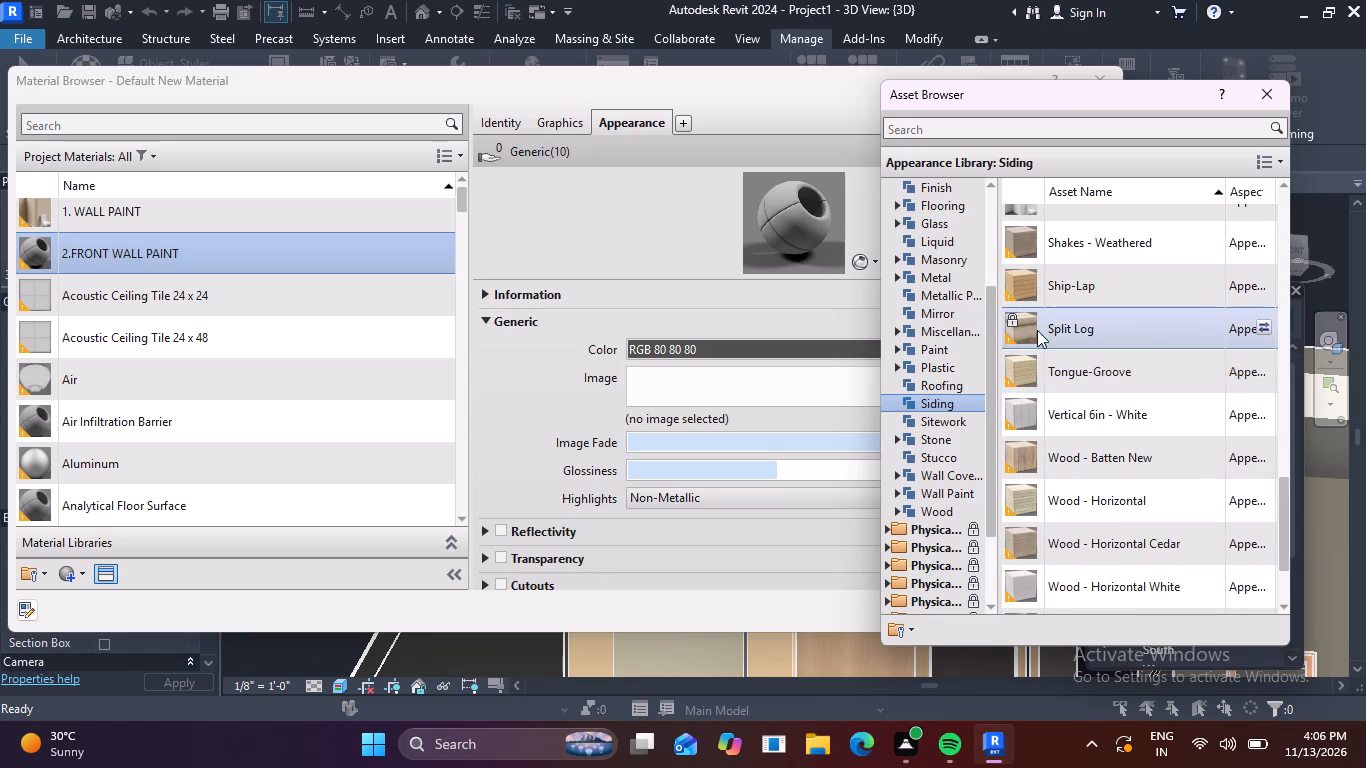
pyautogui.scroll(-3, 1037, 342)
pyautogui.scroll(4, 1035, 343)
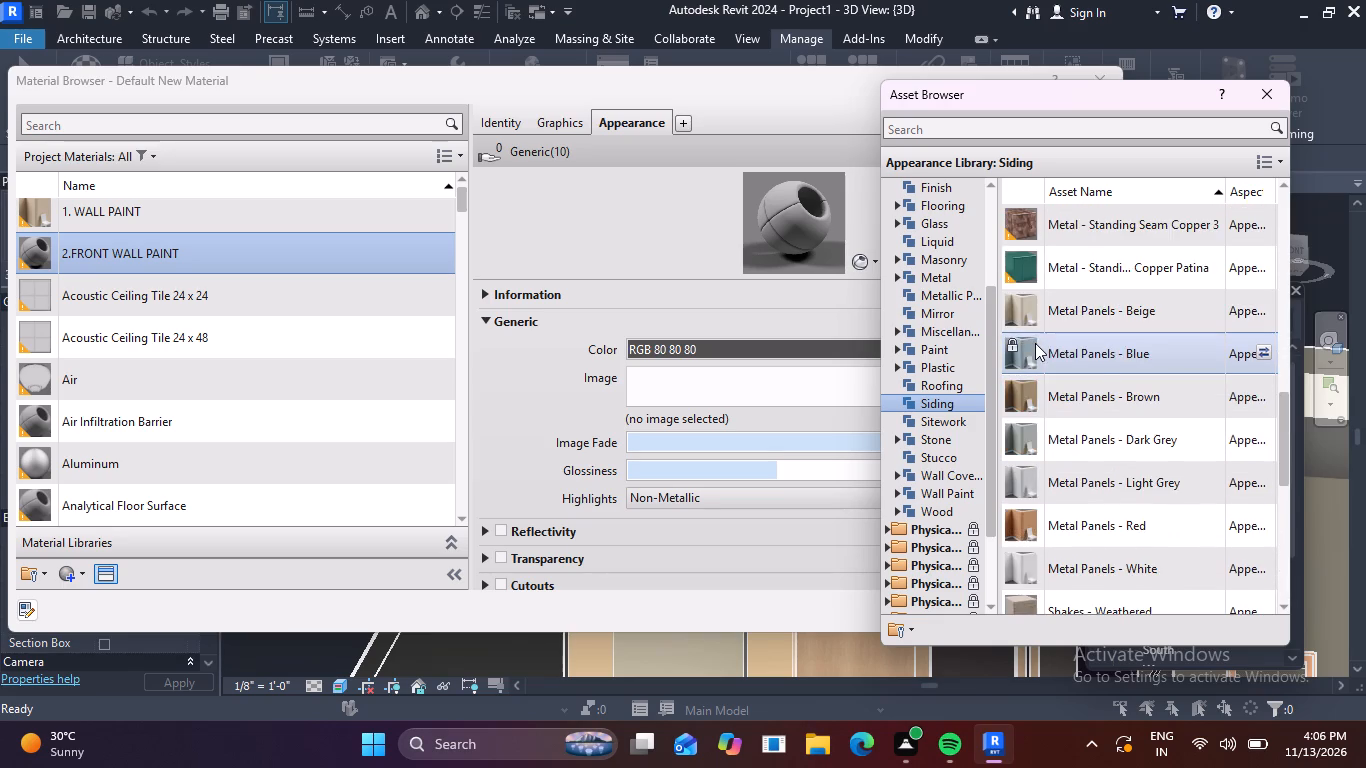
pyautogui.scroll(8, 1036, 338)
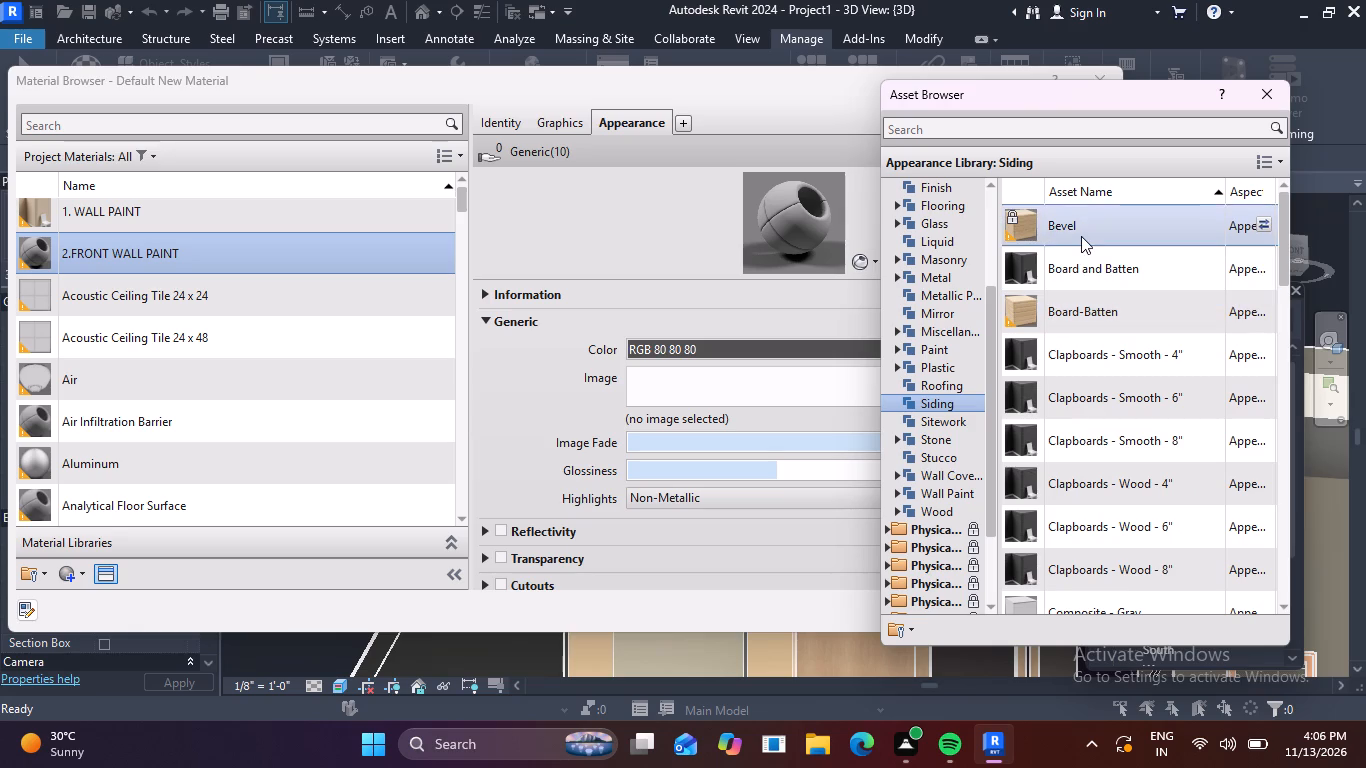
pyautogui.scroll(-6, 1045, 312)
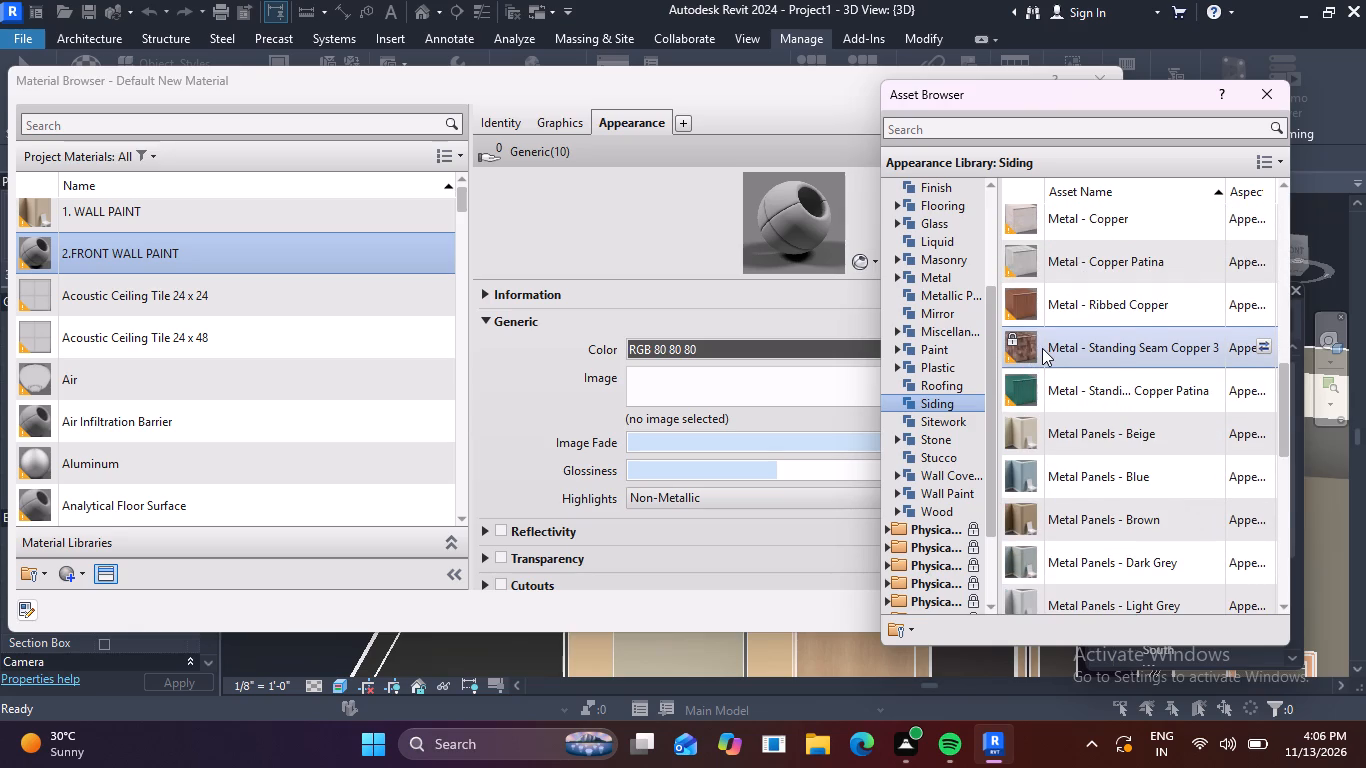
pyautogui.scroll(-2, 1042, 348)
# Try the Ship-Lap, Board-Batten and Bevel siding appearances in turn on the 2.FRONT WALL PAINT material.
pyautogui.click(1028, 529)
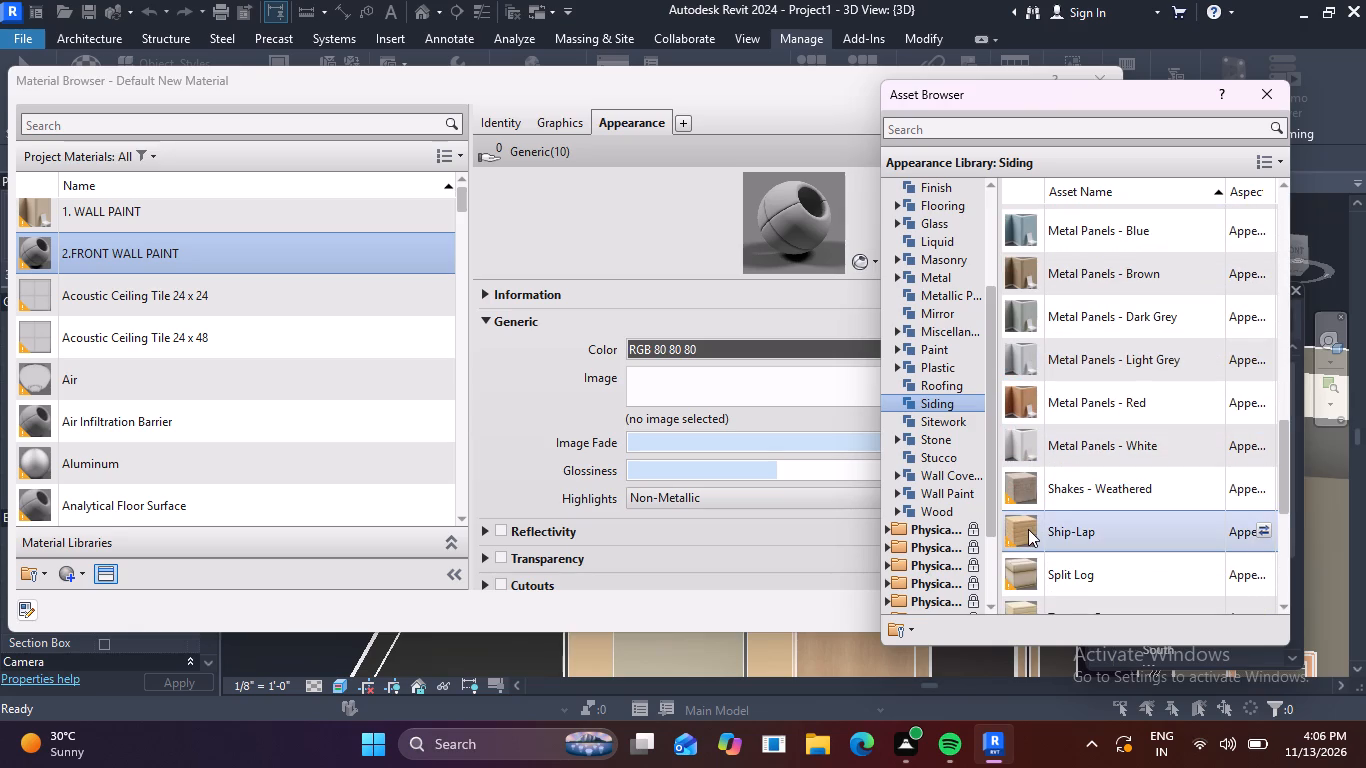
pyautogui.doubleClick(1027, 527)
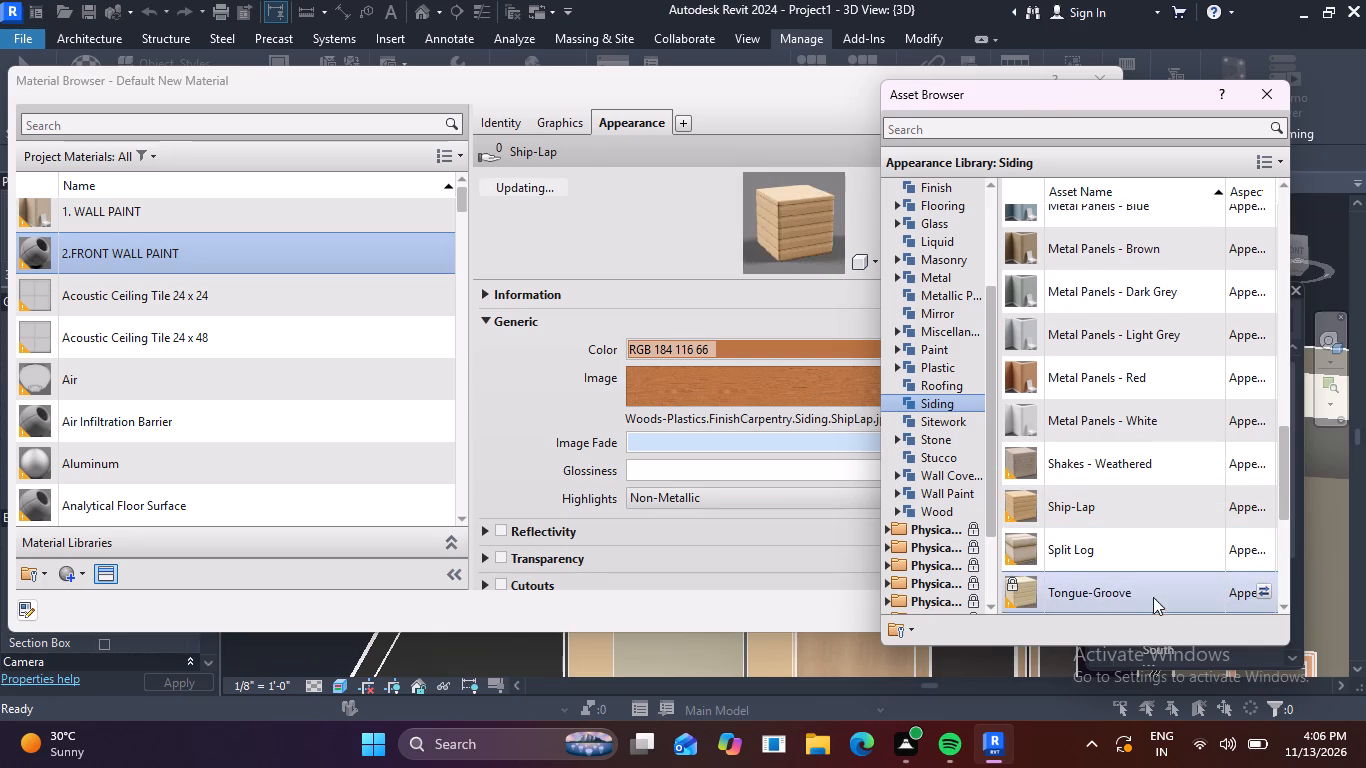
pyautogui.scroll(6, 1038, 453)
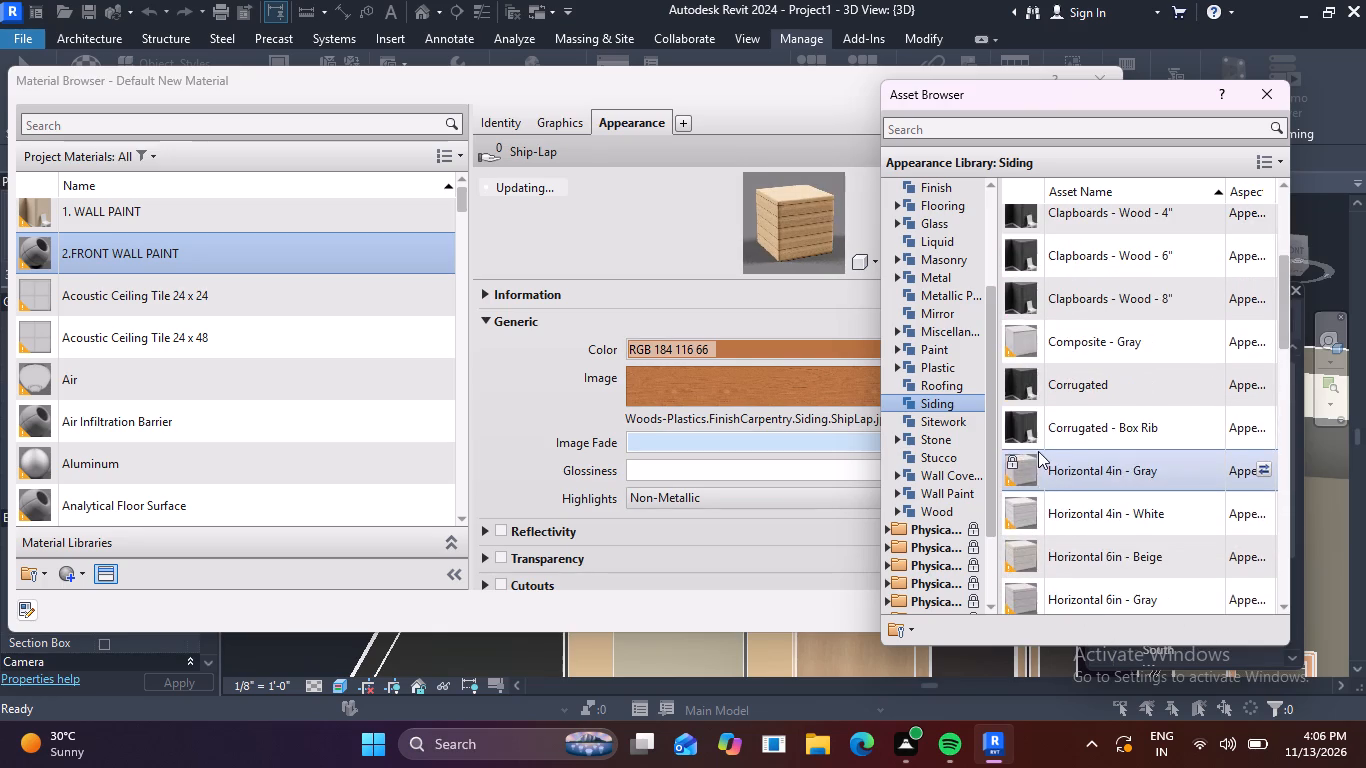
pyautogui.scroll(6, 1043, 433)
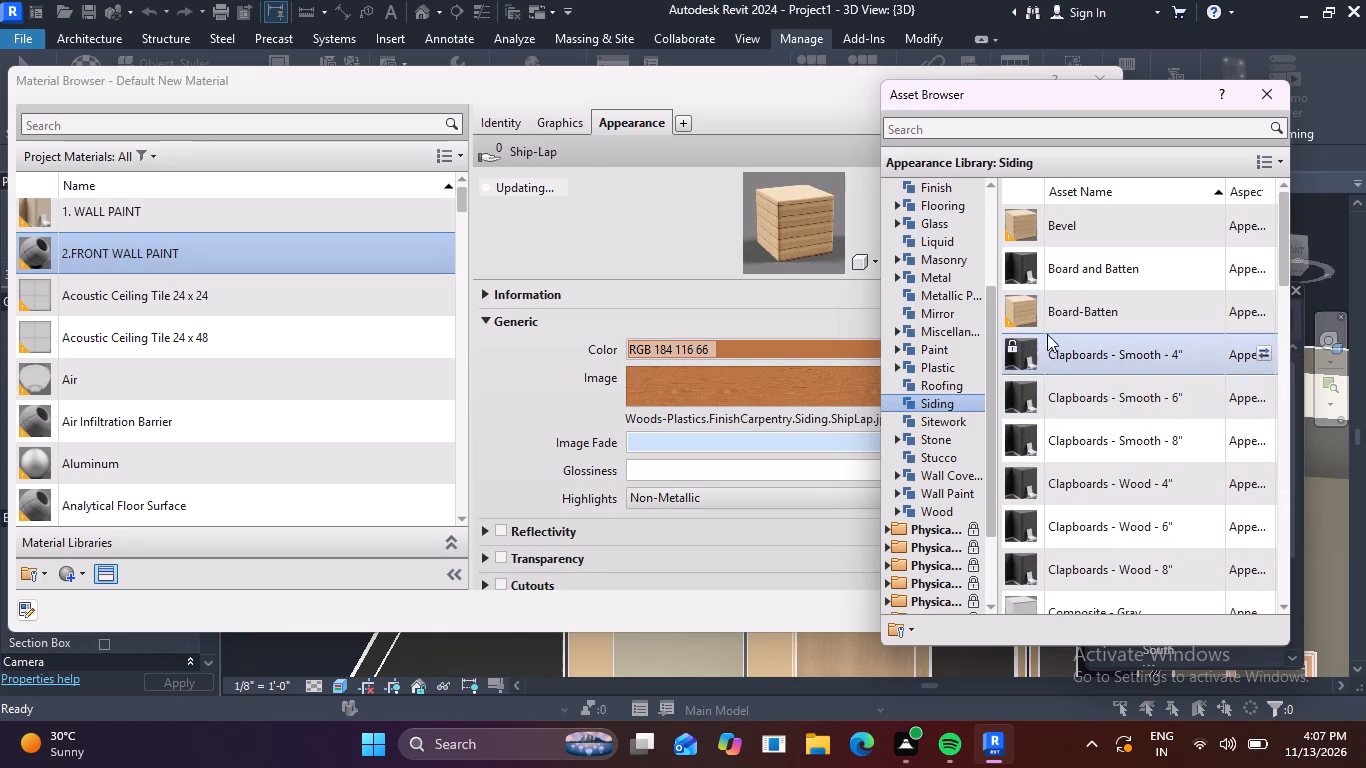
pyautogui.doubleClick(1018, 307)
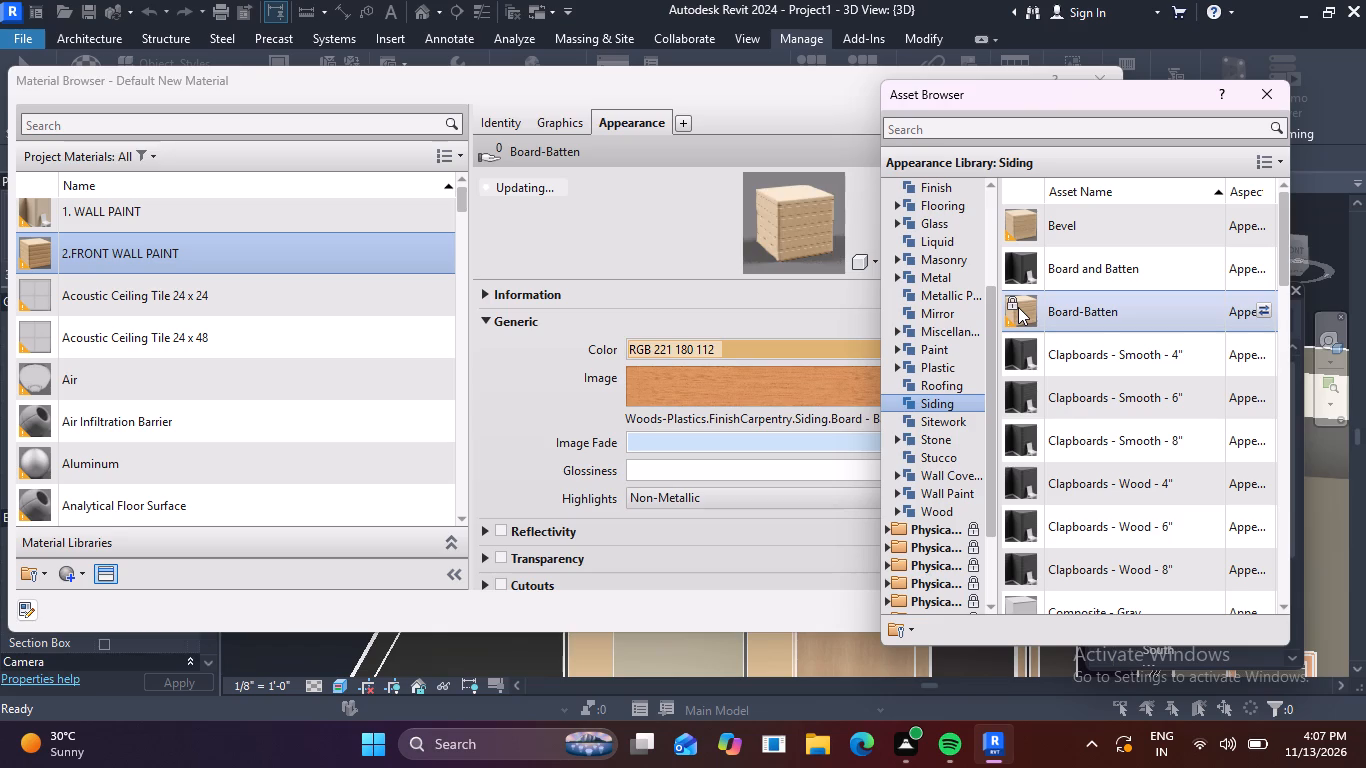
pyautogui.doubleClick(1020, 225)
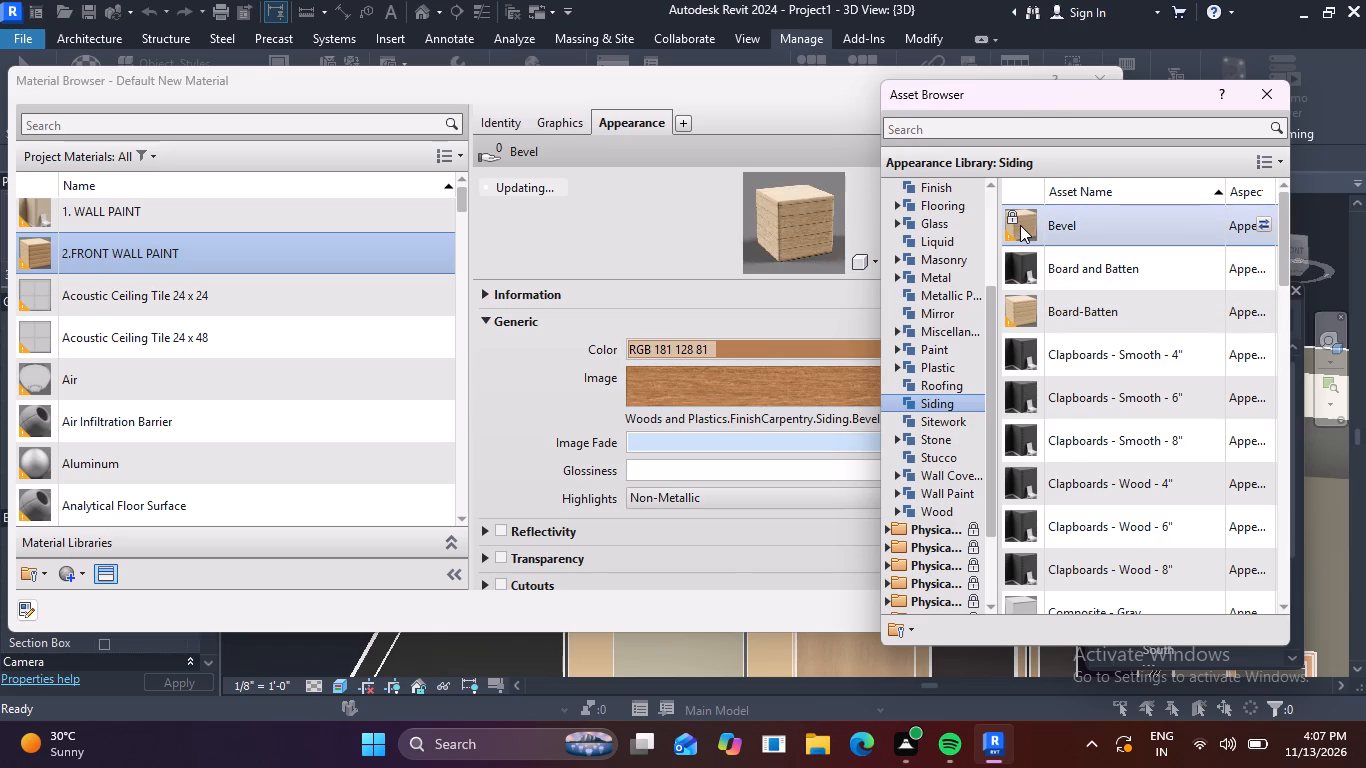
# Look through the Roofing, Plastic, Paint, Mirror and Metallic Paint appearance categories for an alternative front wall finish.
pyautogui.doubleClick(901, 383)
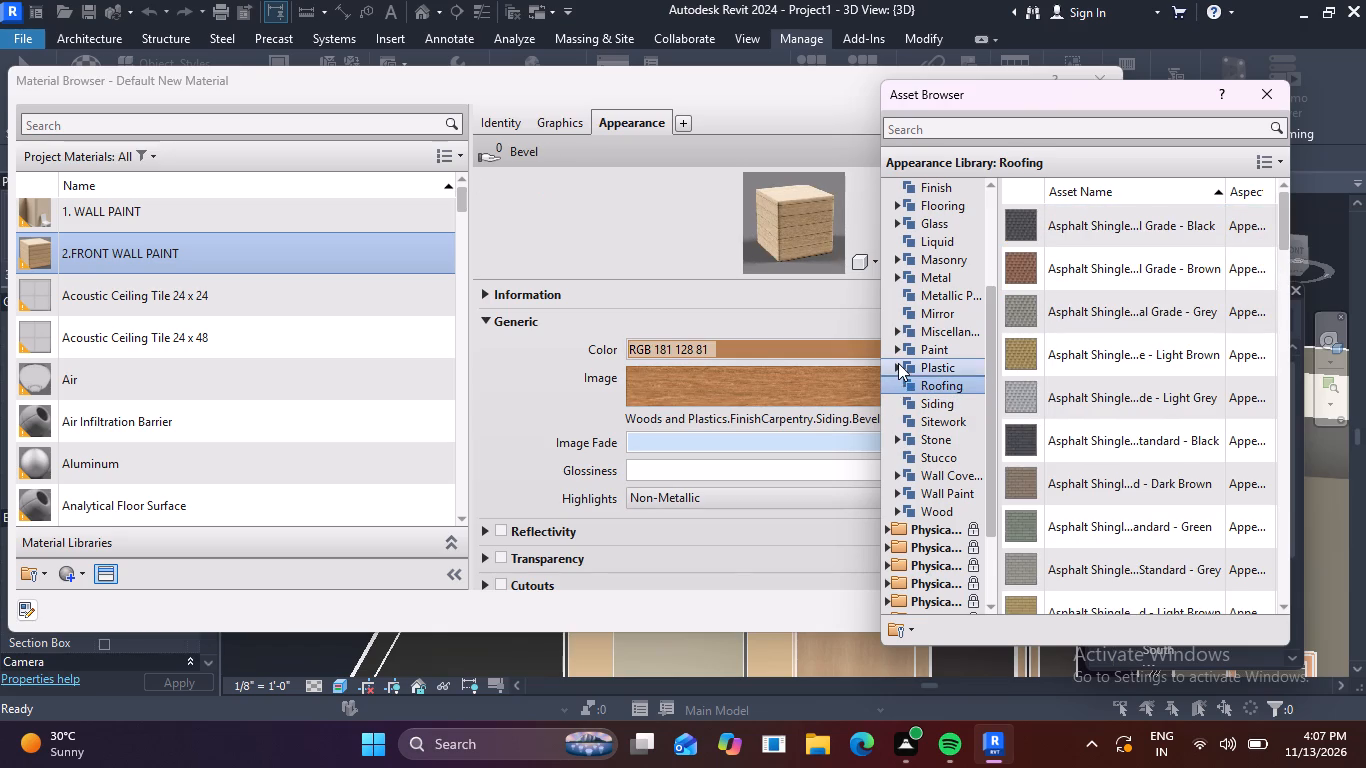
pyautogui.doubleClick(898, 363)
pyautogui.doubleClick(901, 353)
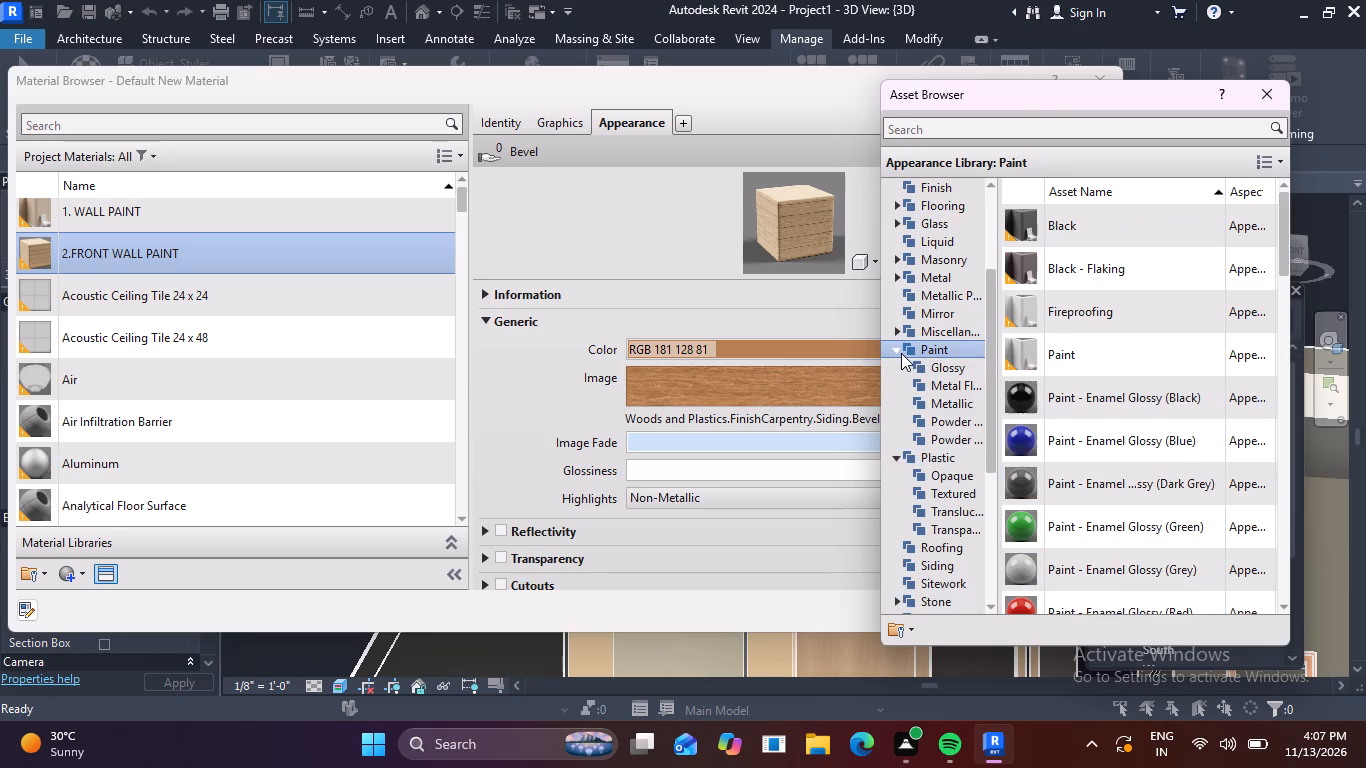
pyautogui.click(901, 353)
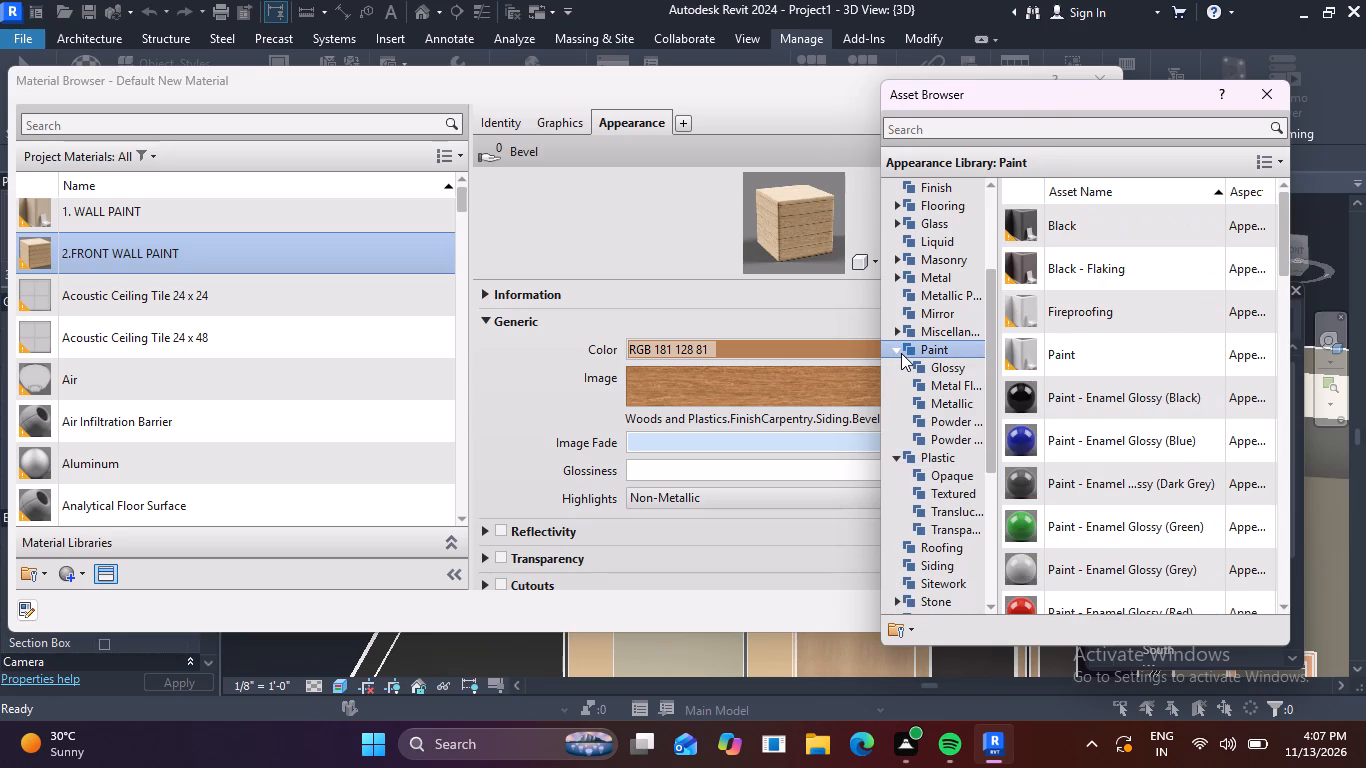
pyautogui.click(901, 353)
pyautogui.doubleClick(901, 353)
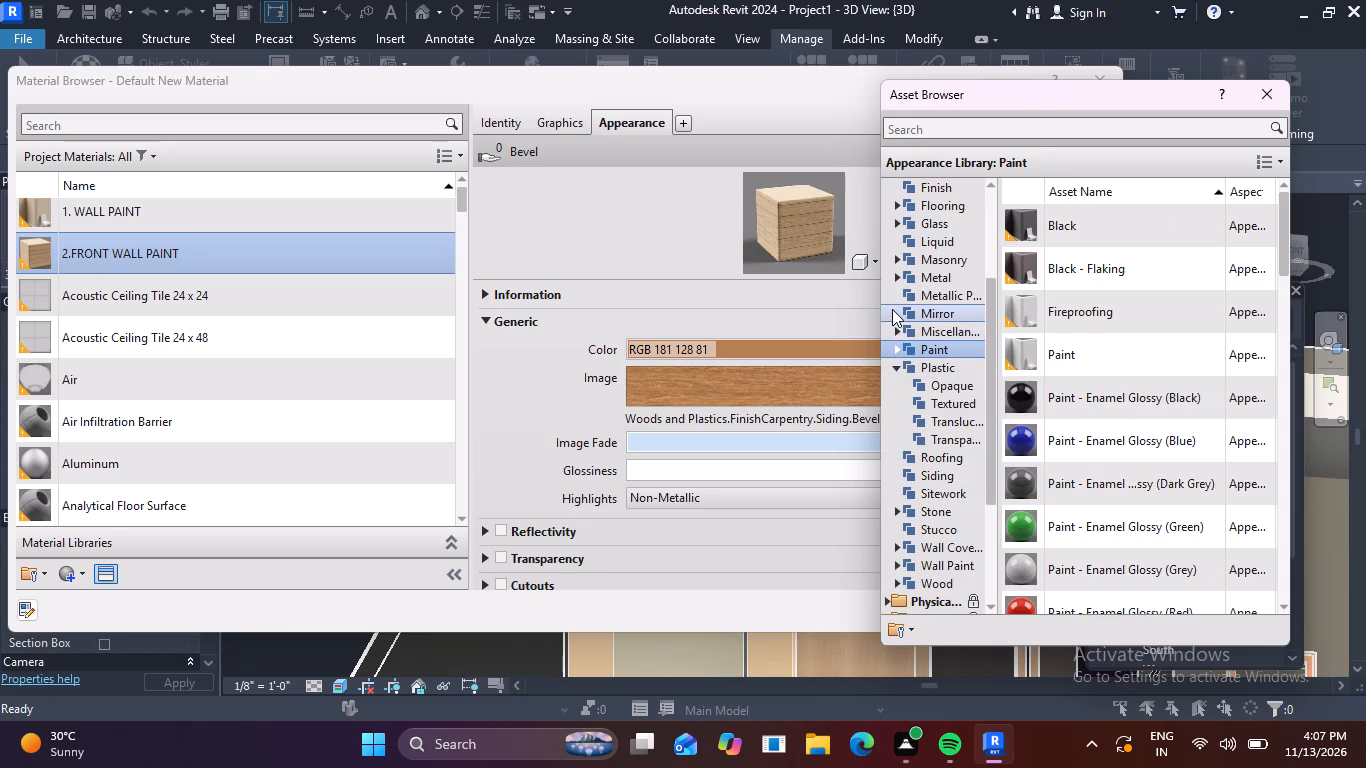
pyautogui.doubleClick(896, 316)
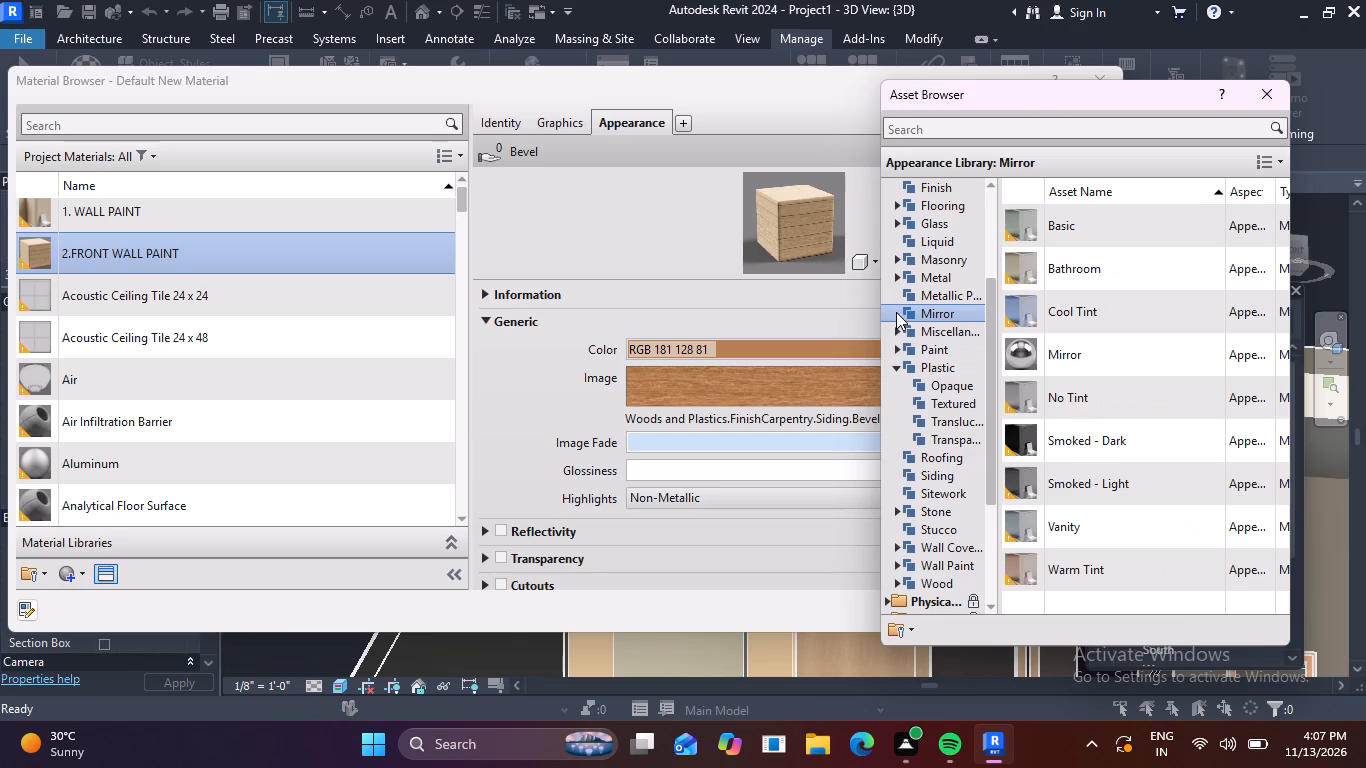
pyautogui.doubleClick(896, 309)
pyautogui.doubleClick(900, 295)
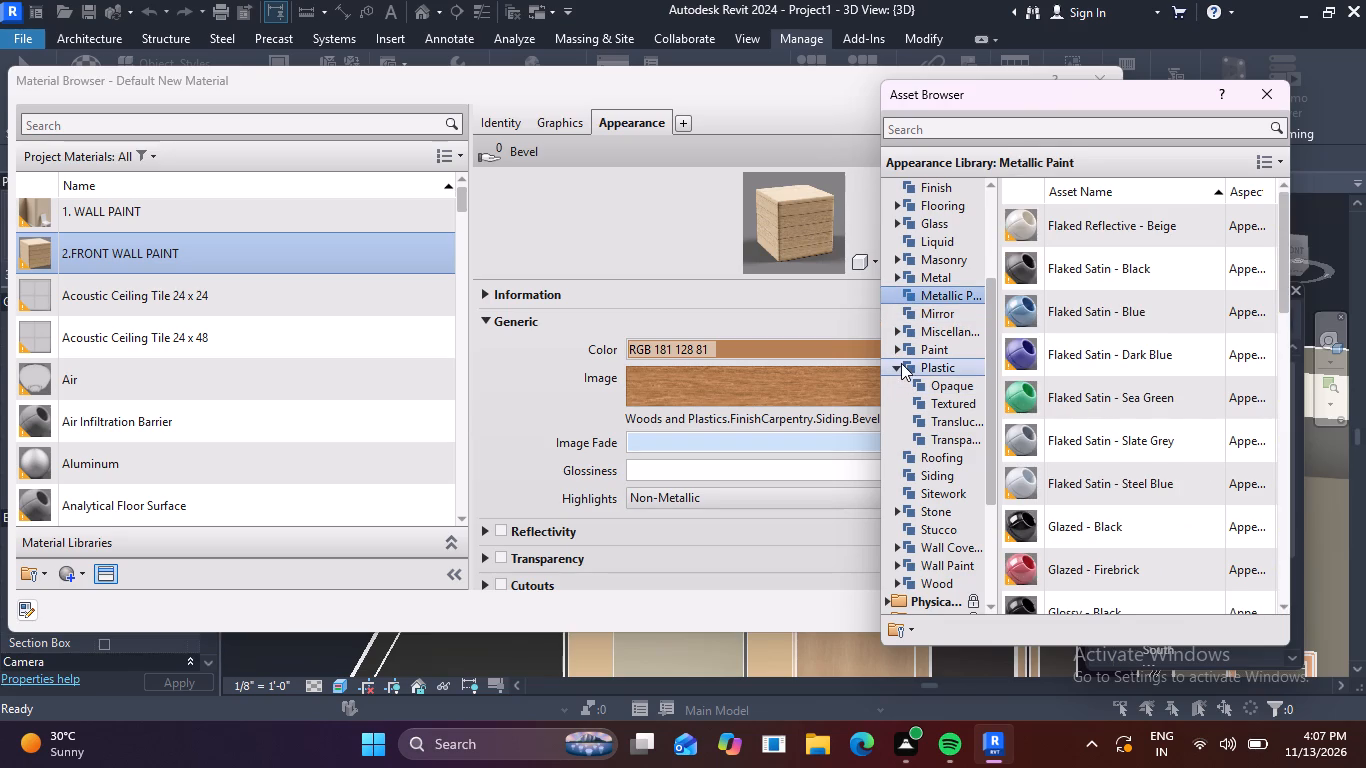
# Assign the Board-Batten appearance from the Siding category to 2.FRONT WALL PAINT and accept the material changes.
pyautogui.doubleClick(896, 476)
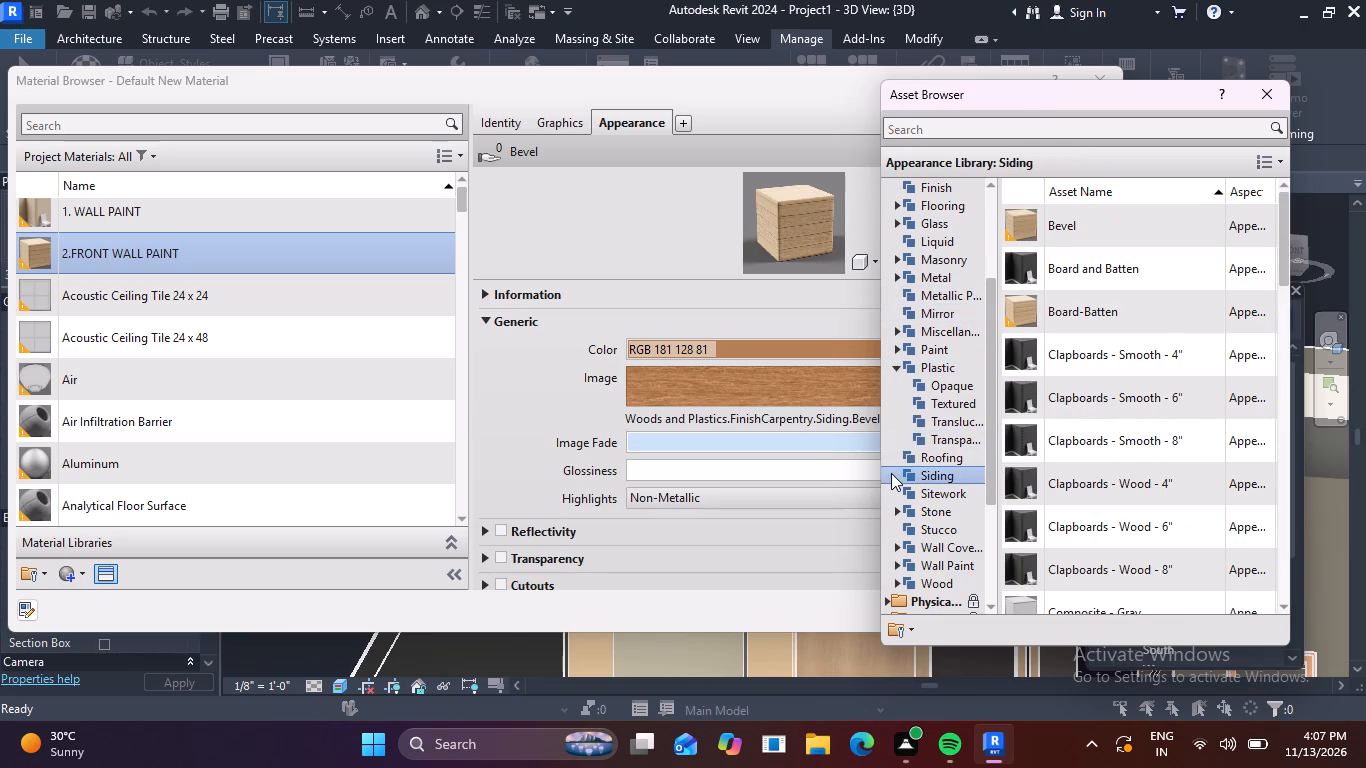
pyautogui.scroll(2, 1036, 269)
pyautogui.click(1016, 313)
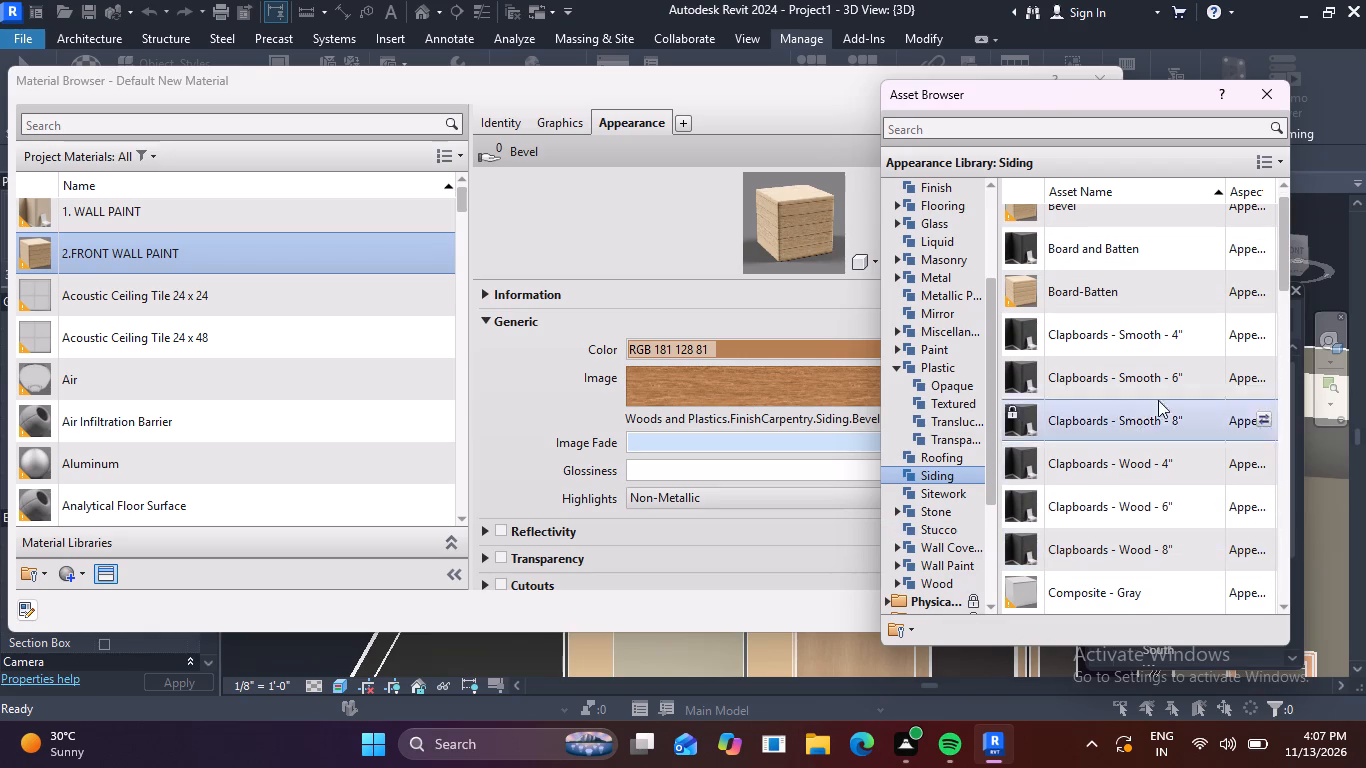
pyautogui.tripleClick(1020, 290)
pyautogui.tripleClick(1020, 290)
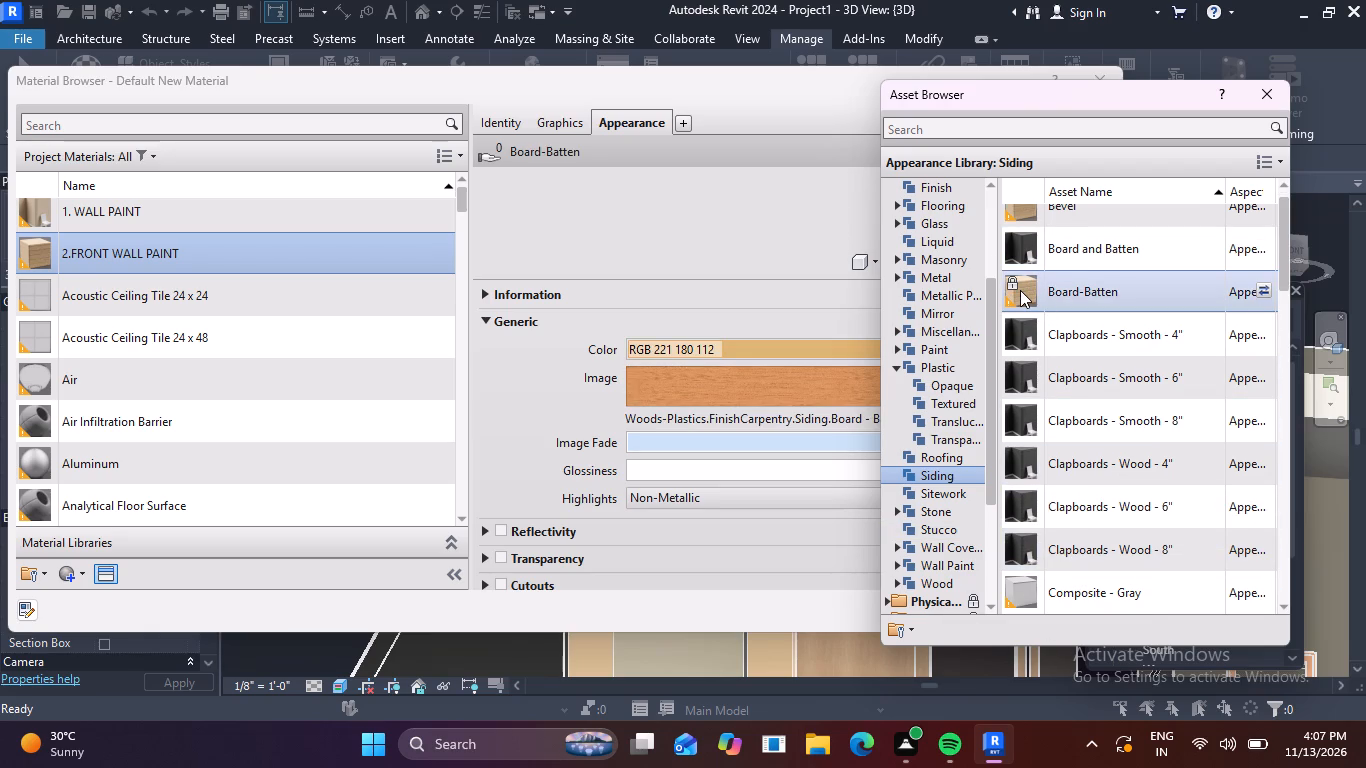
pyautogui.click(1278, 96)
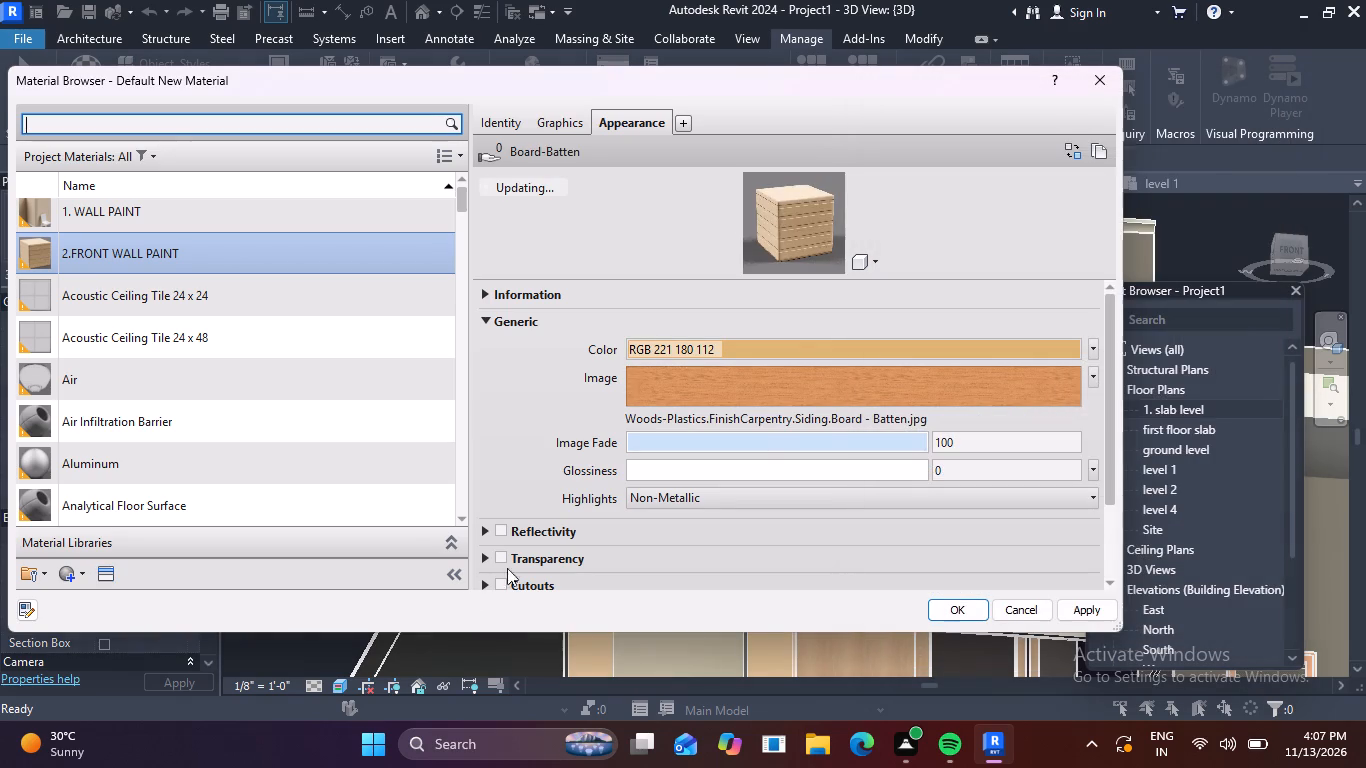
pyautogui.click(954, 614)
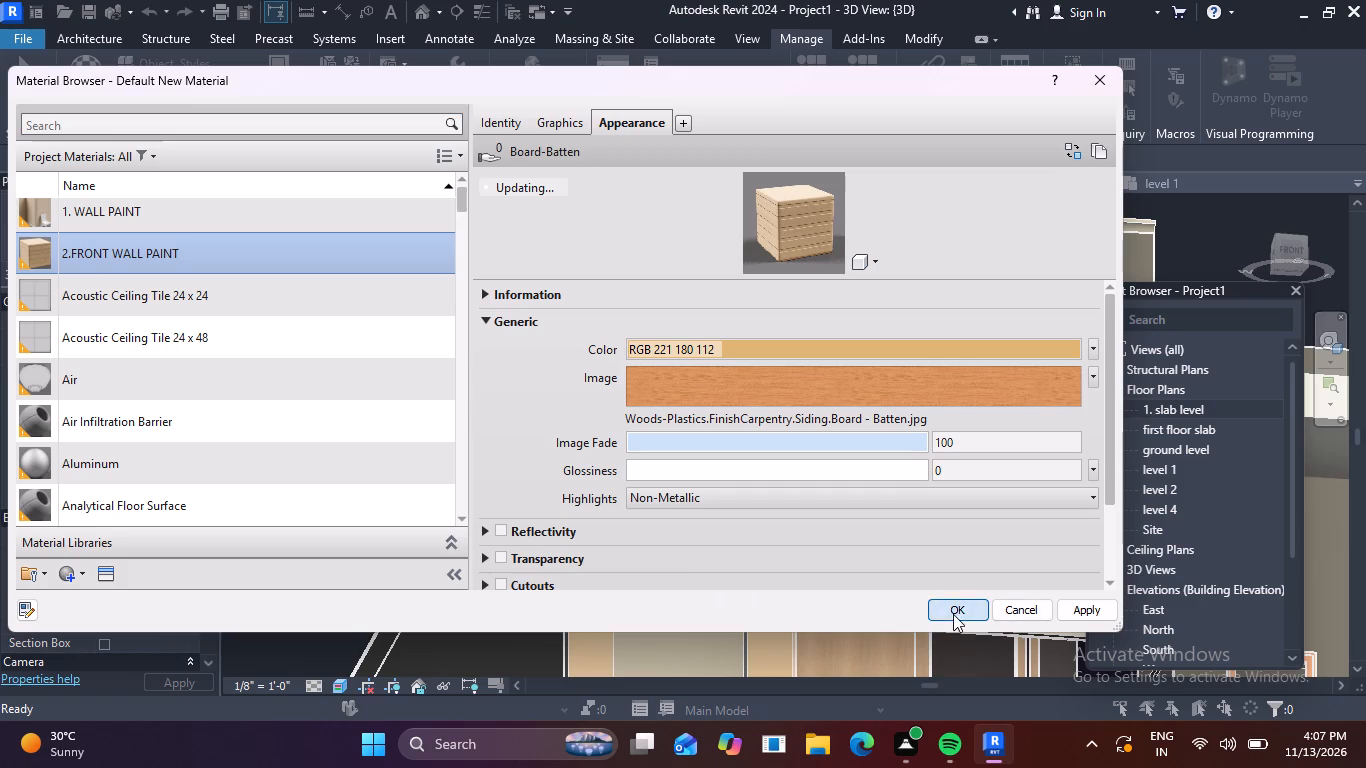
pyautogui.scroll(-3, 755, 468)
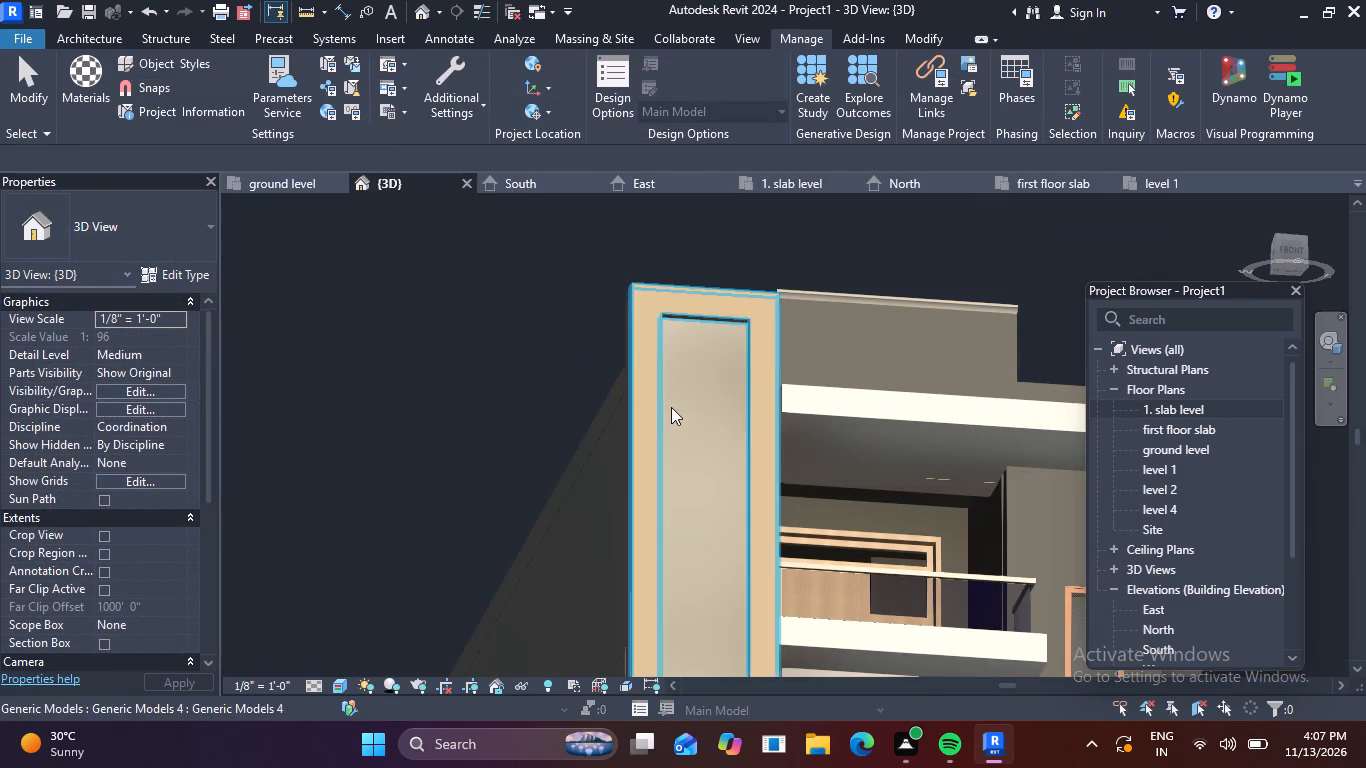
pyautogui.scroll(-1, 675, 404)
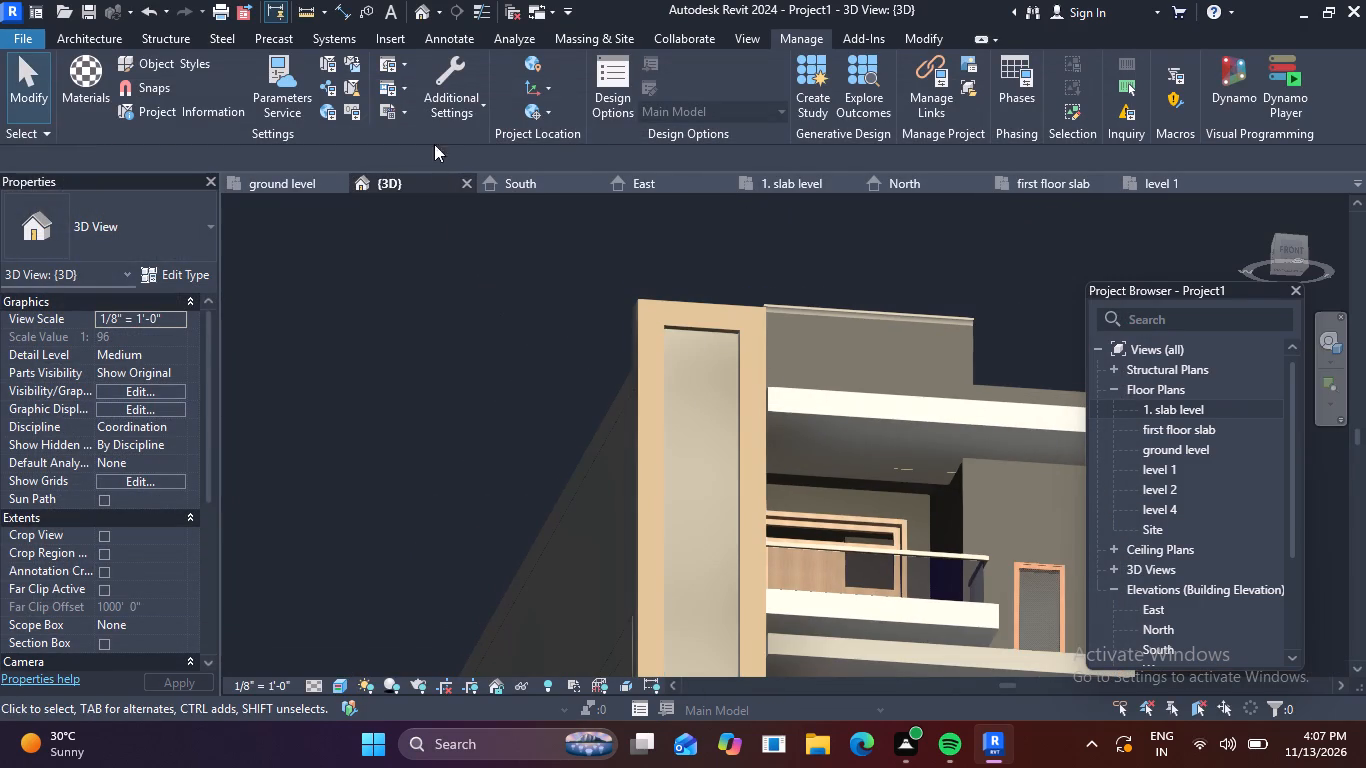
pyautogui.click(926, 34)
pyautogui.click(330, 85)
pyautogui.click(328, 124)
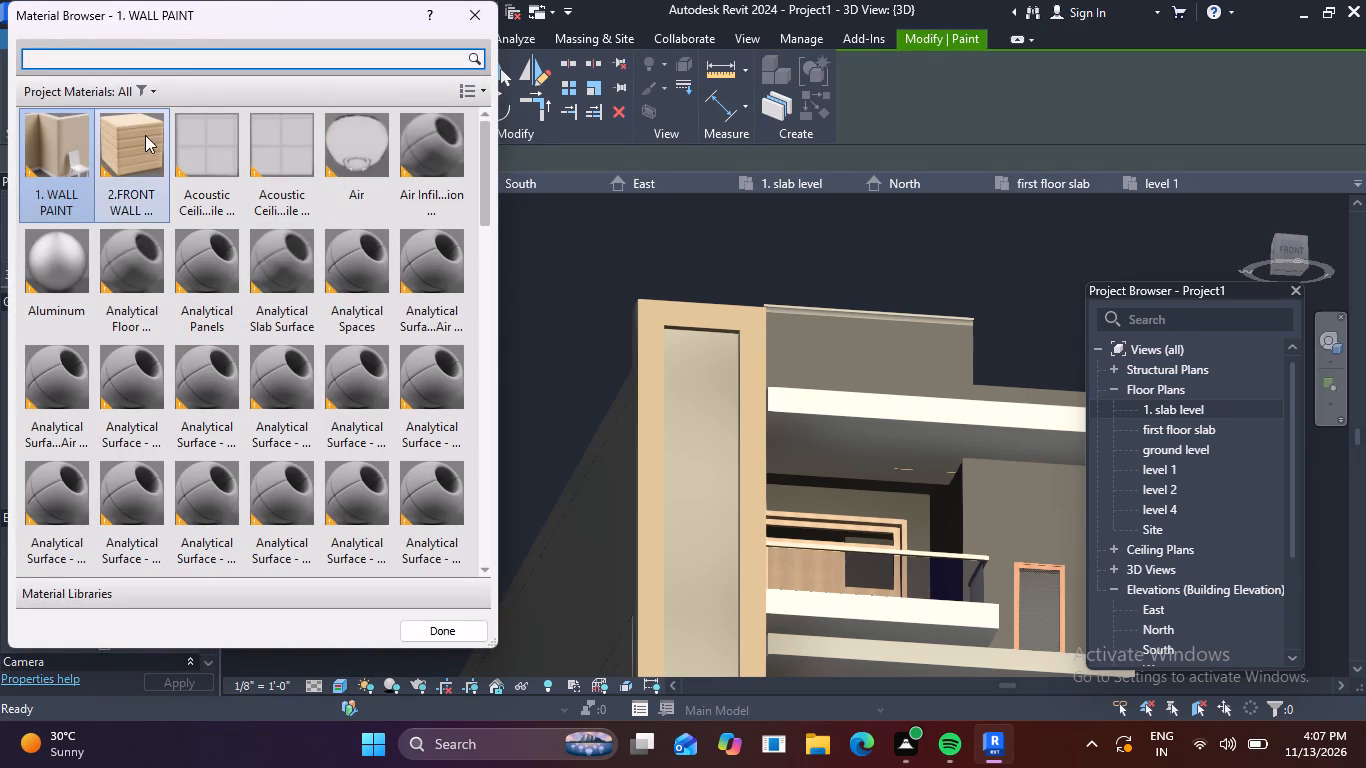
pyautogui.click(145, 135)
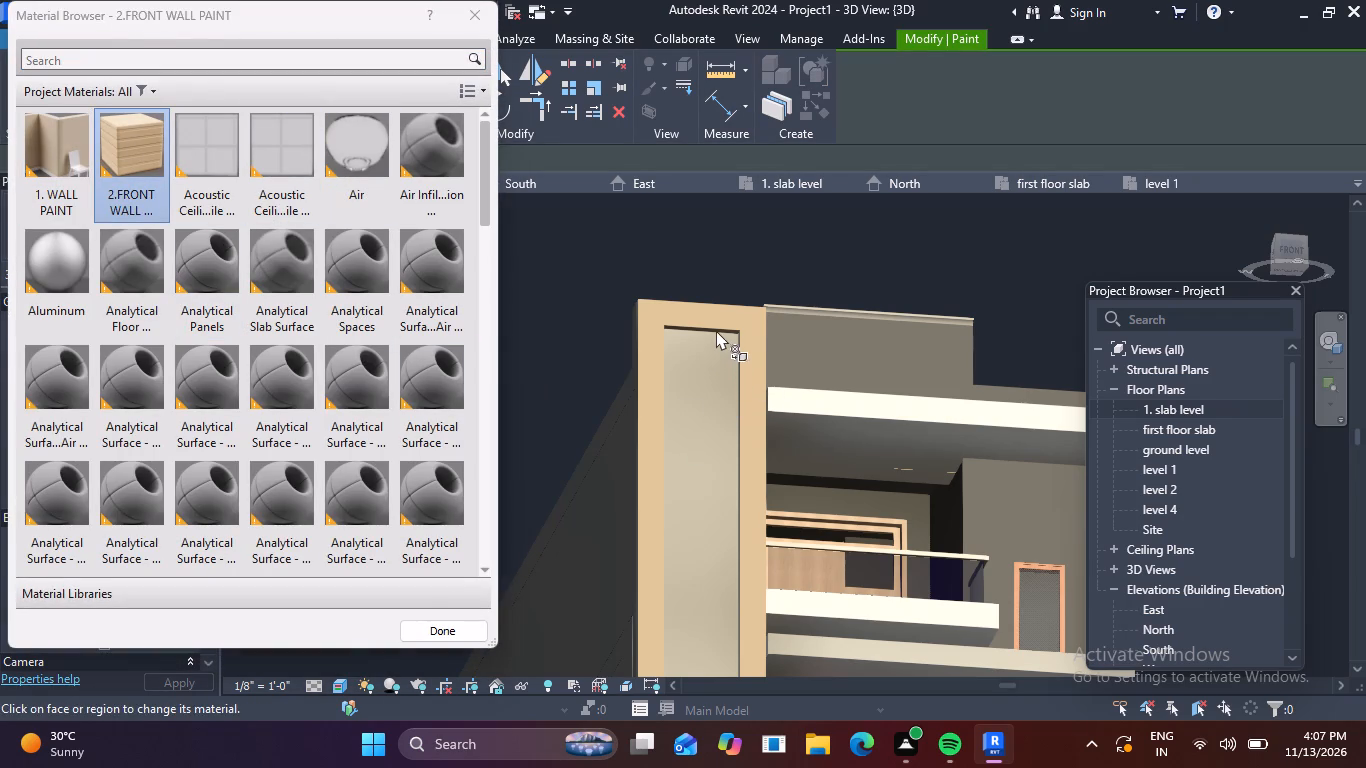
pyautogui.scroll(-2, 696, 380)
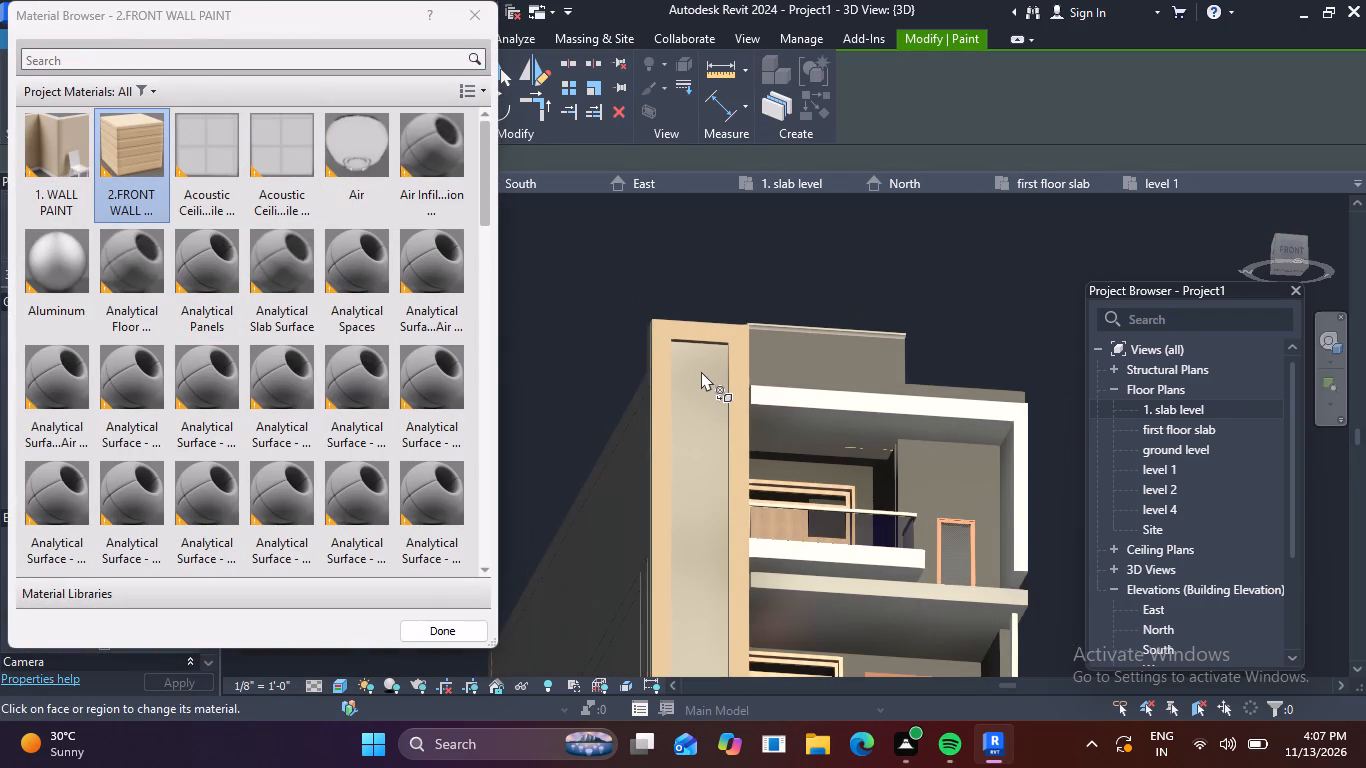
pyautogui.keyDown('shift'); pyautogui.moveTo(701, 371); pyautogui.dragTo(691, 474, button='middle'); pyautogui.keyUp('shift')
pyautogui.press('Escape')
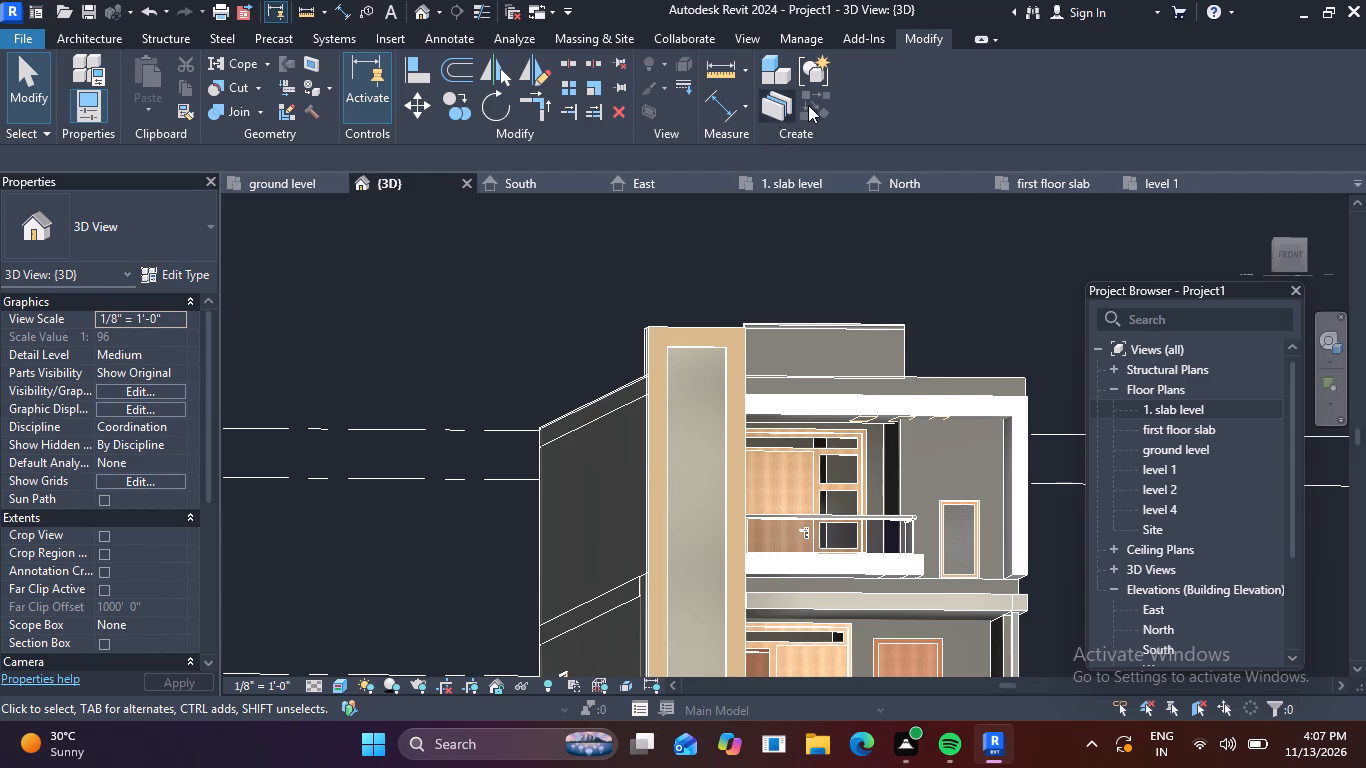
# Edit the tall recessed front panel in place, paint its front face with 2.FRONT WALL PAINT, and finish the model.
pyautogui.click(692, 406)
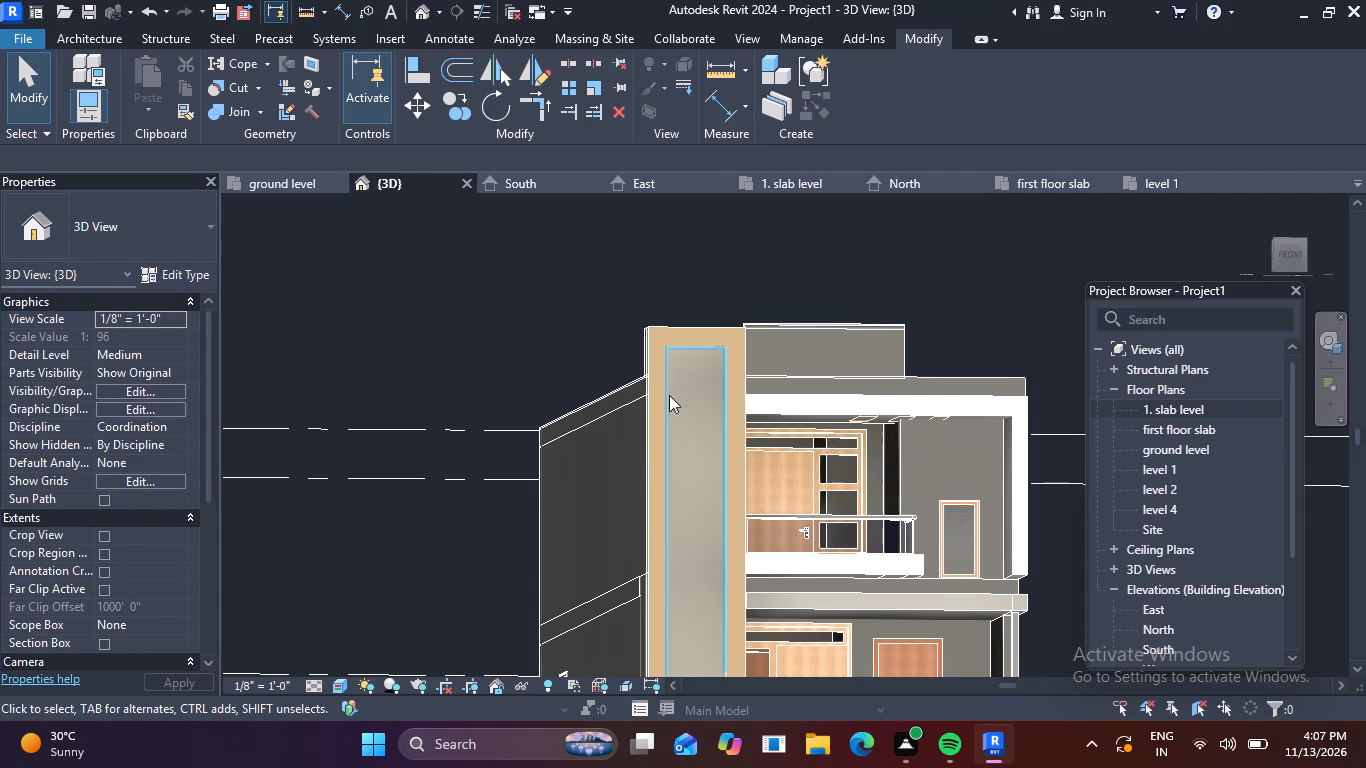
pyautogui.click(669, 395)
pyautogui.click(862, 101)
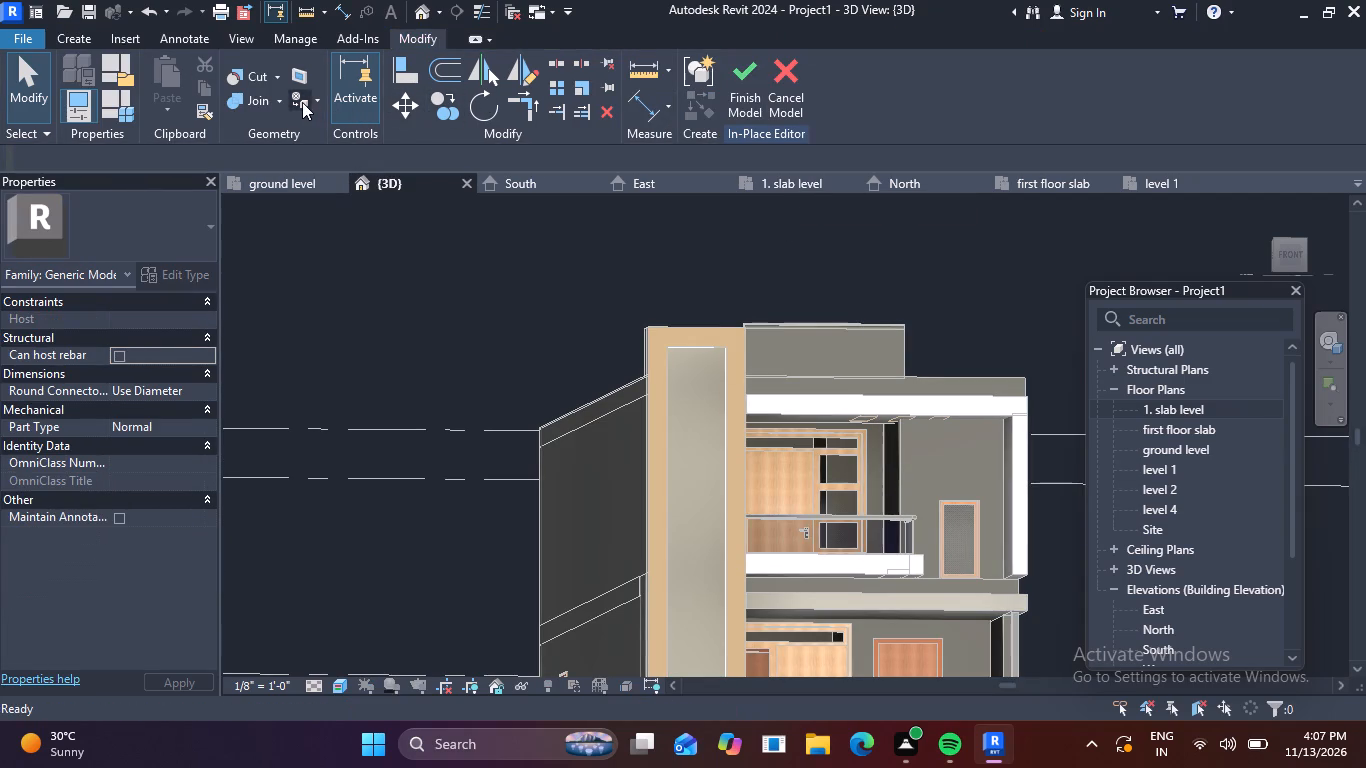
pyautogui.click(302, 102)
pyautogui.click(127, 167)
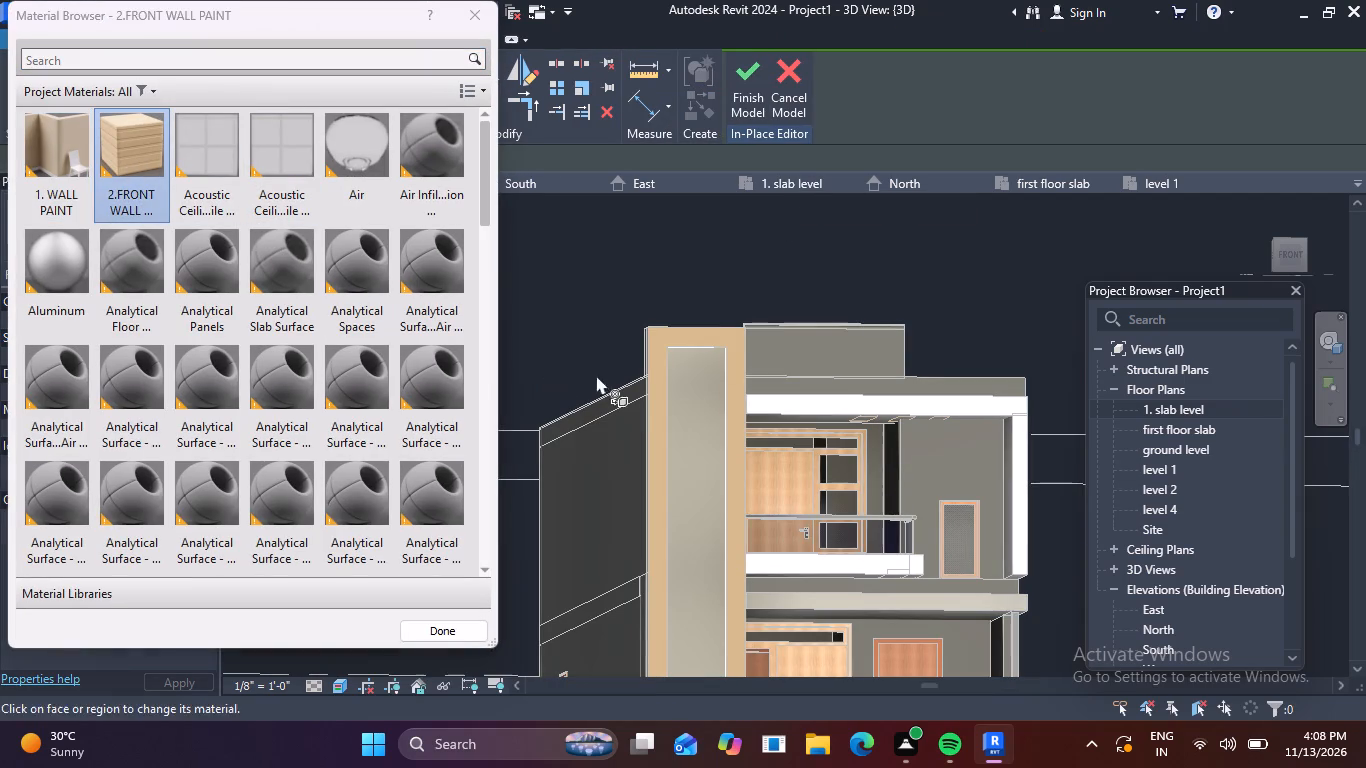
pyautogui.click(690, 380)
pyautogui.scroll(-4, 797, 421)
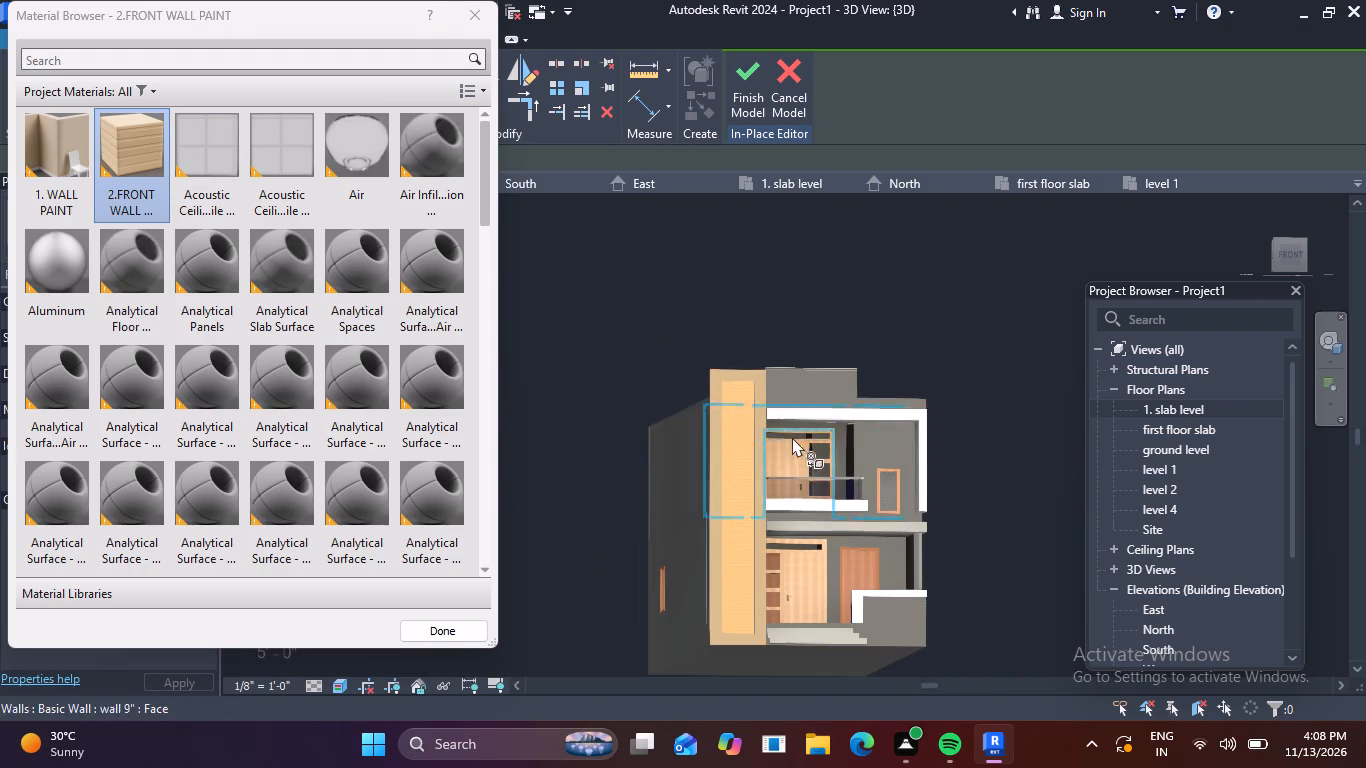
pyautogui.keyDown('shift'); pyautogui.moveTo(823, 483); pyautogui.dragTo(731, 505, button='middle'); pyautogui.keyUp('shift')
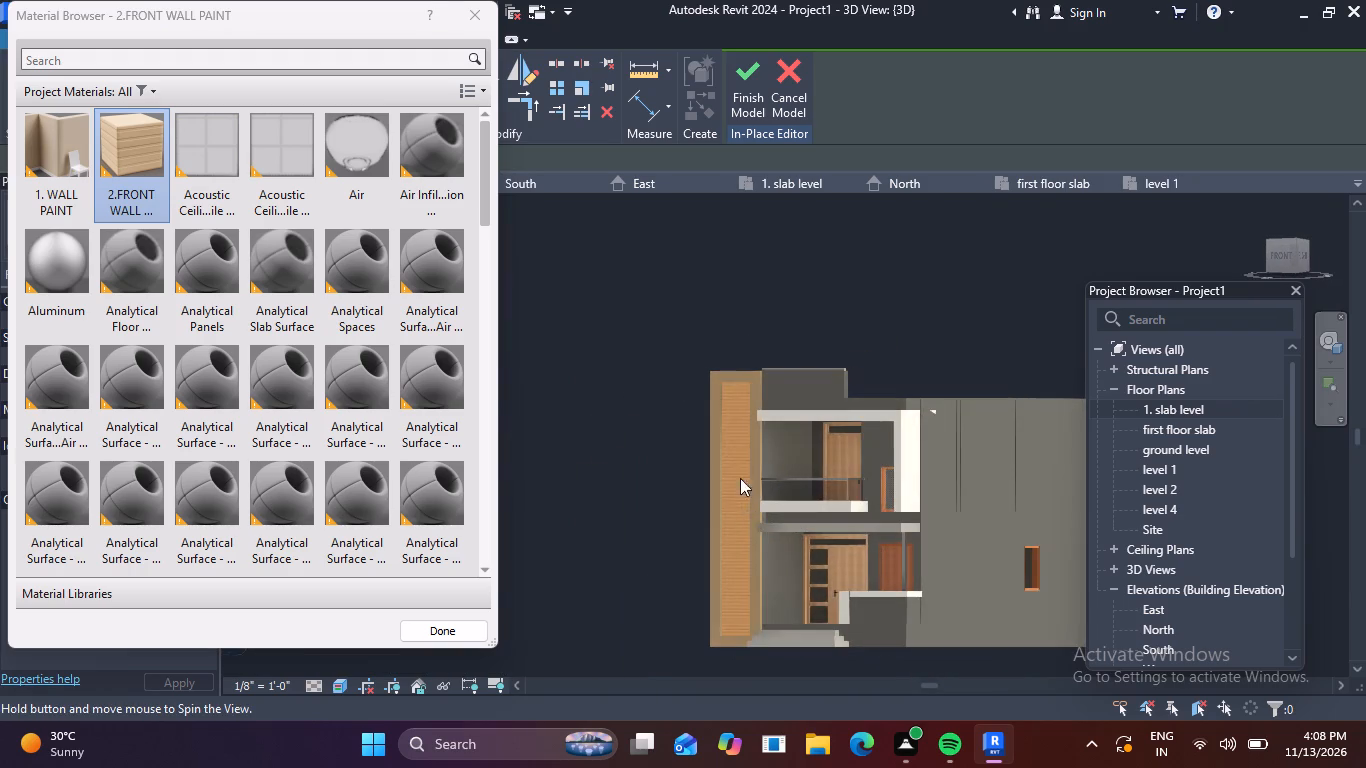
pyautogui.scroll(9, 750, 409)
pyautogui.press('Escape')
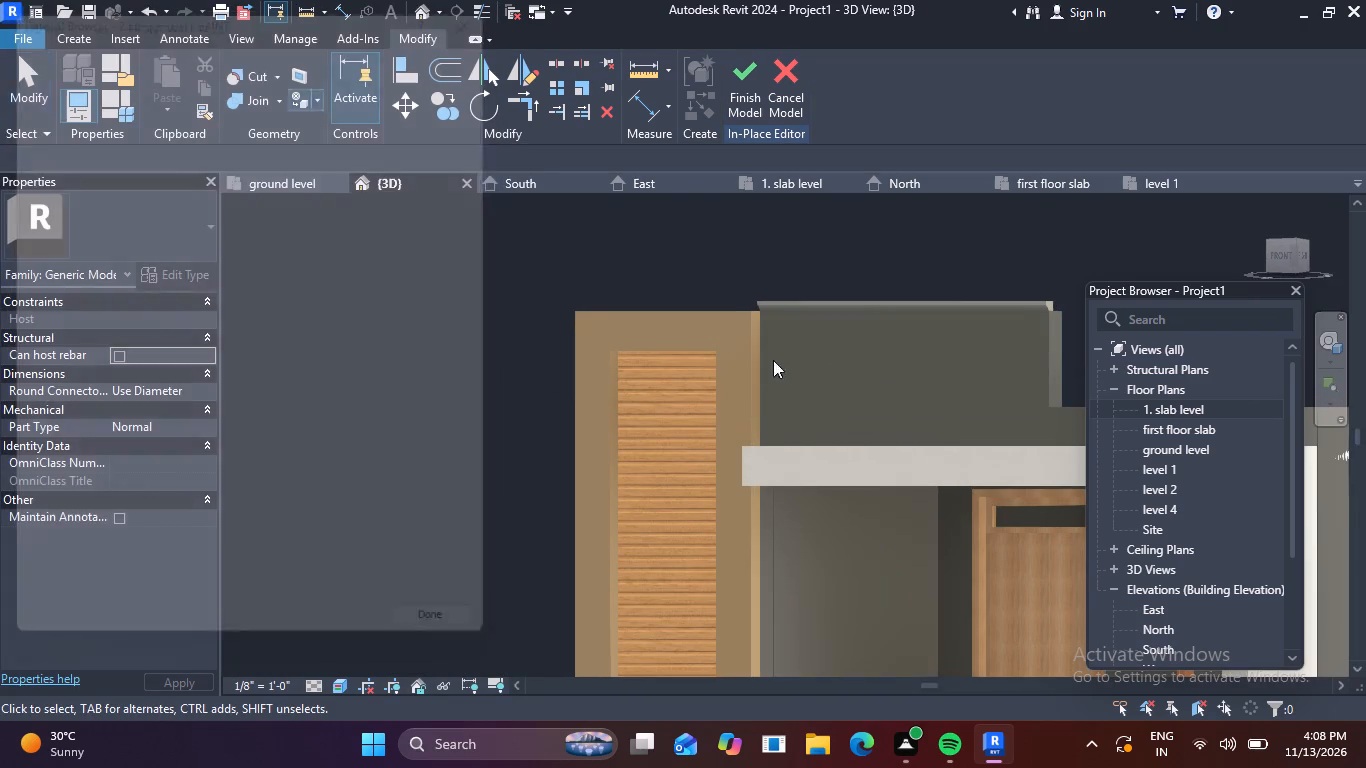
pyautogui.click(723, 316)
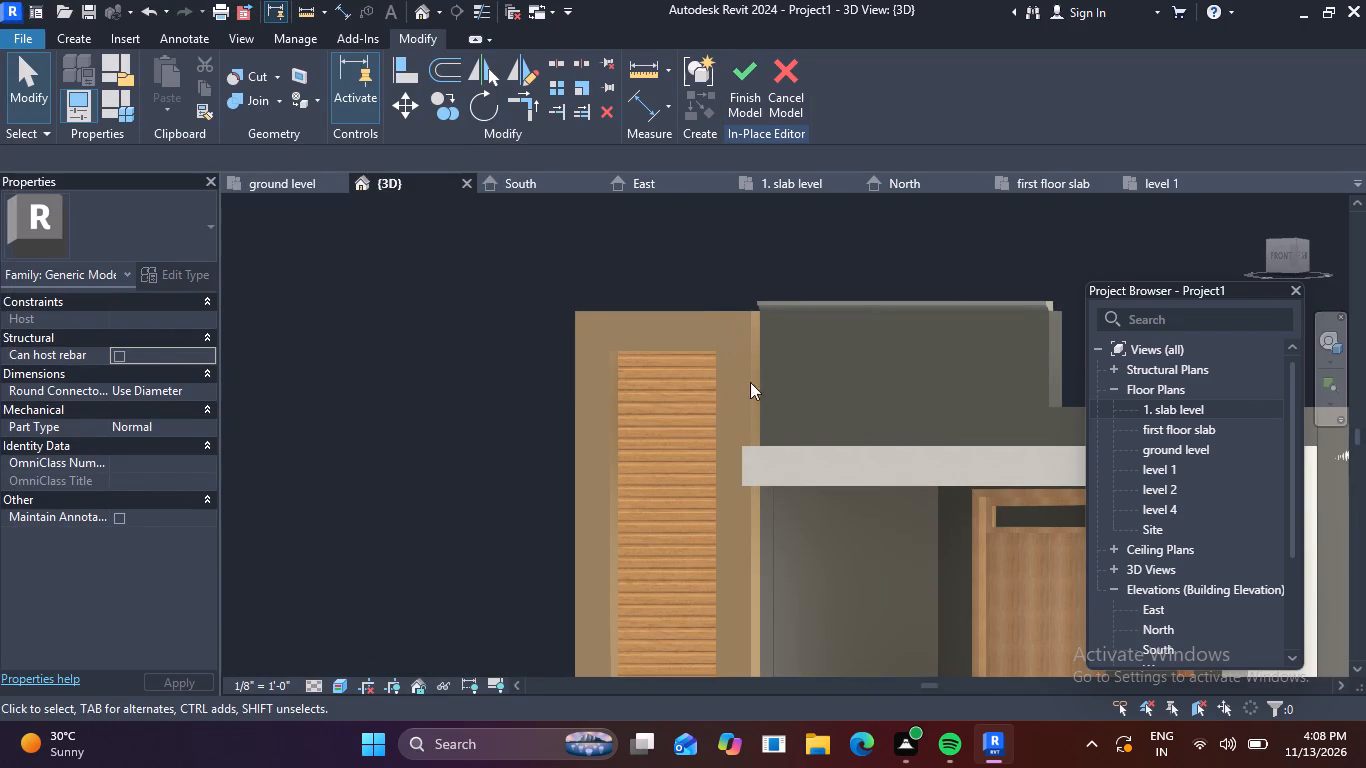
pyautogui.click(742, 388)
pyautogui.click(721, 405)
pyautogui.click(751, 389)
pyautogui.click(749, 84)
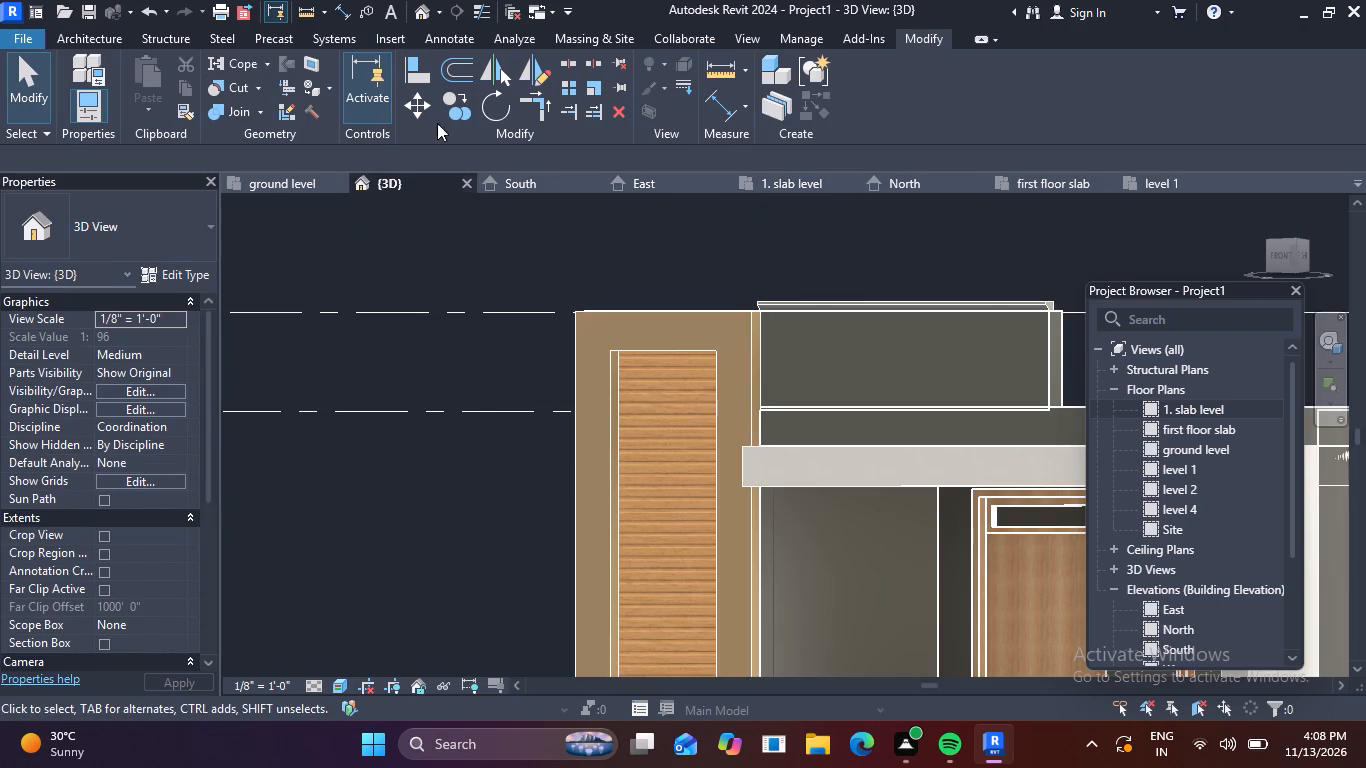
# Create a new project material and name it 3. WALLL PAINT.
pyautogui.click(779, 38)
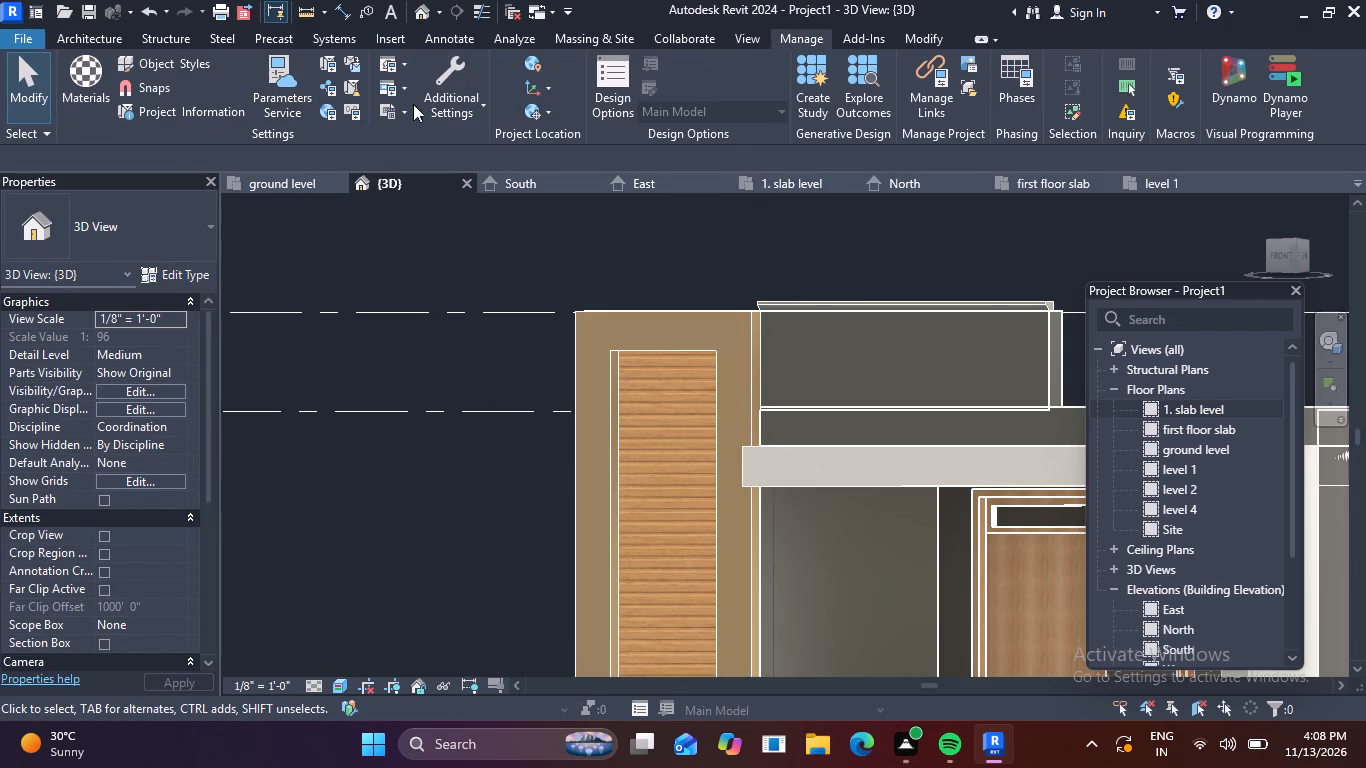
pyautogui.click(101, 83)
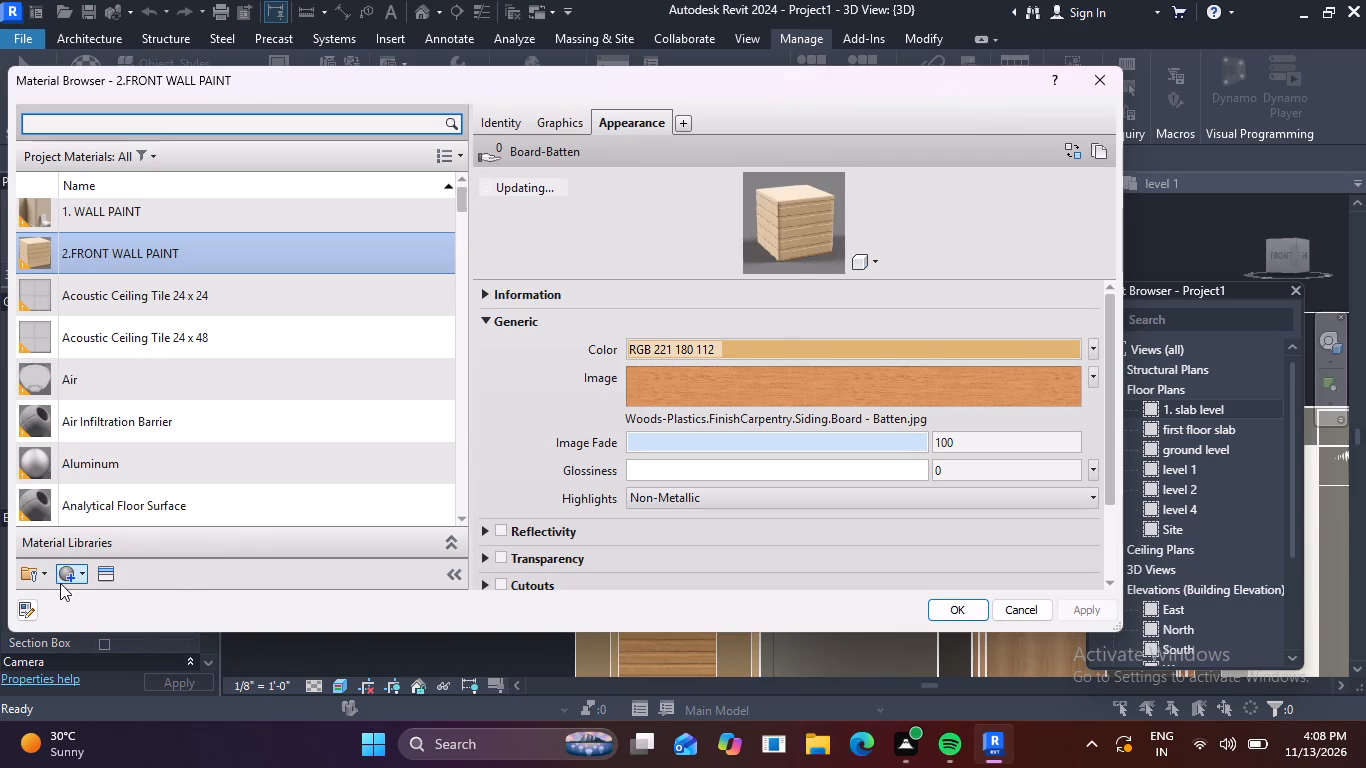
pyautogui.click(77, 570)
pyautogui.click(123, 594)
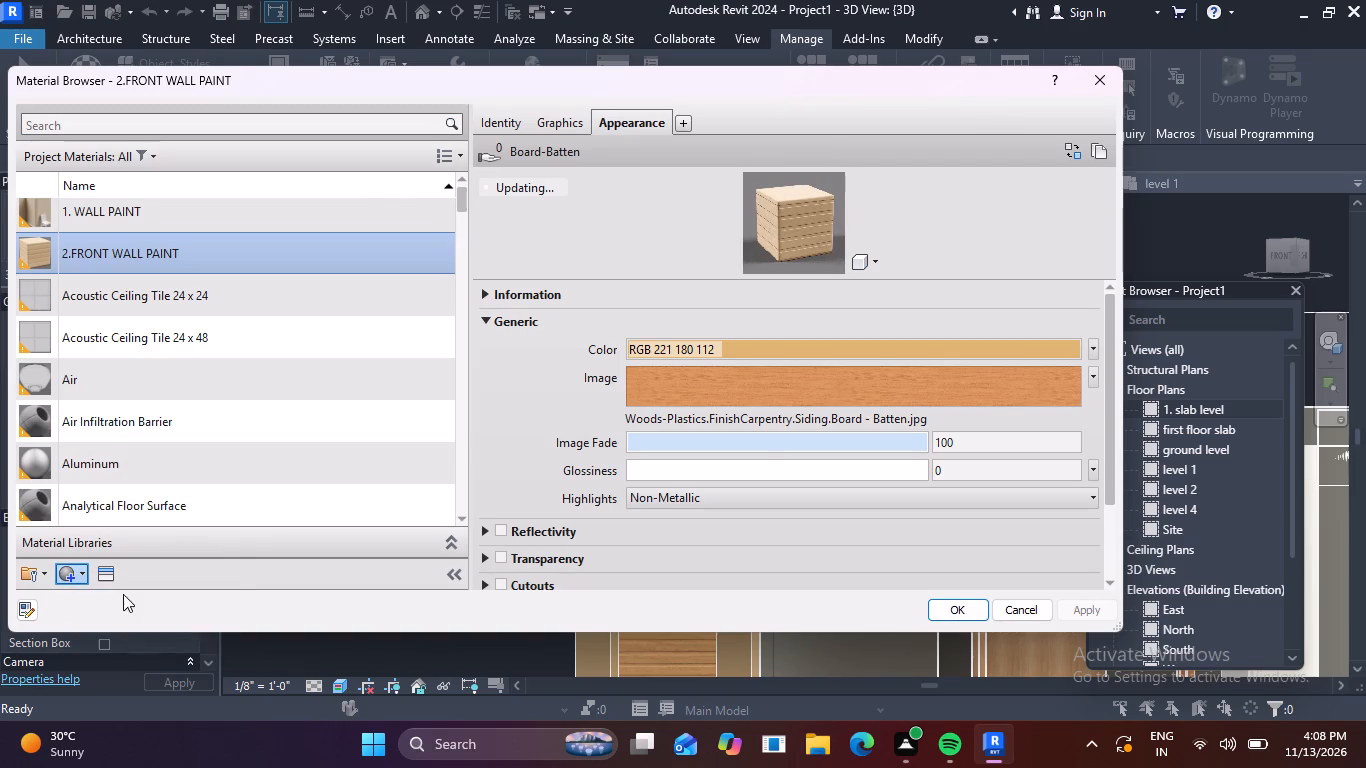
pyautogui.rightClick(237, 380)
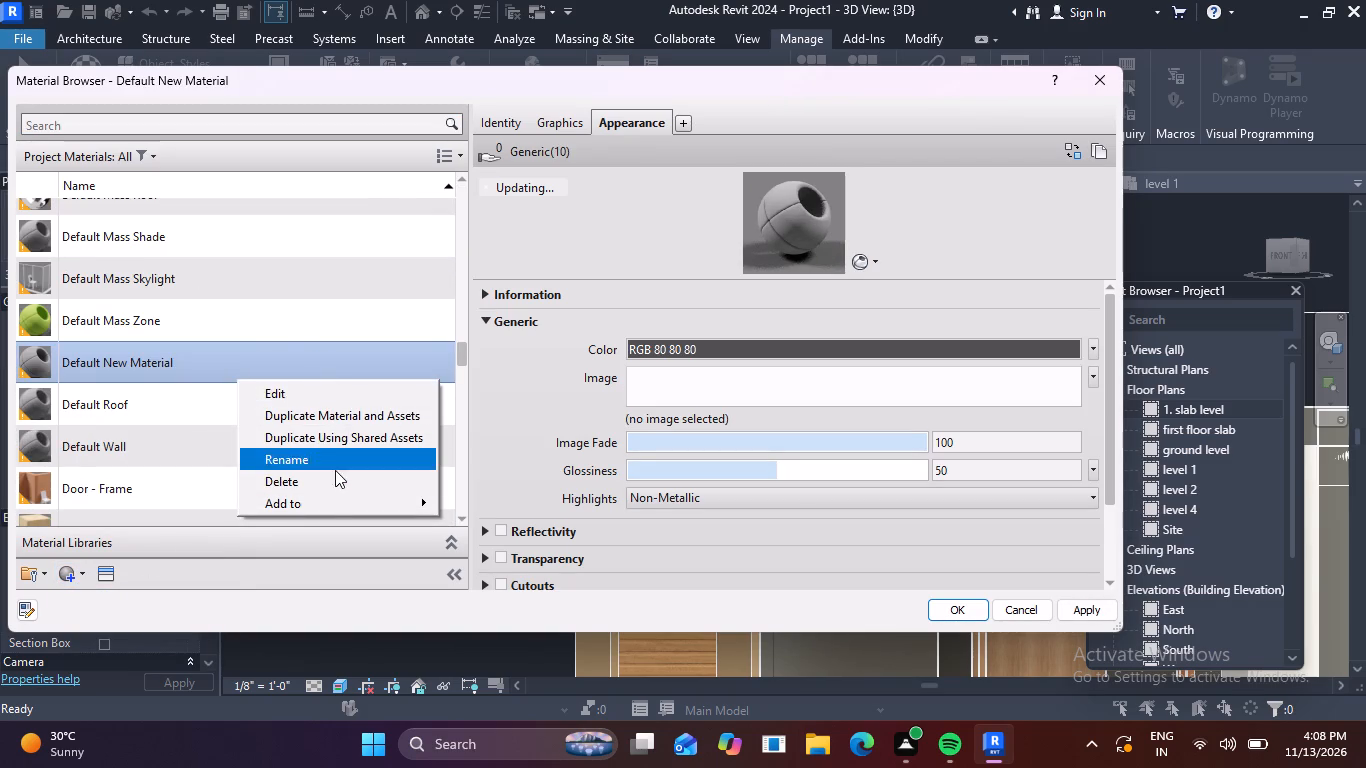
pyautogui.click(346, 455)
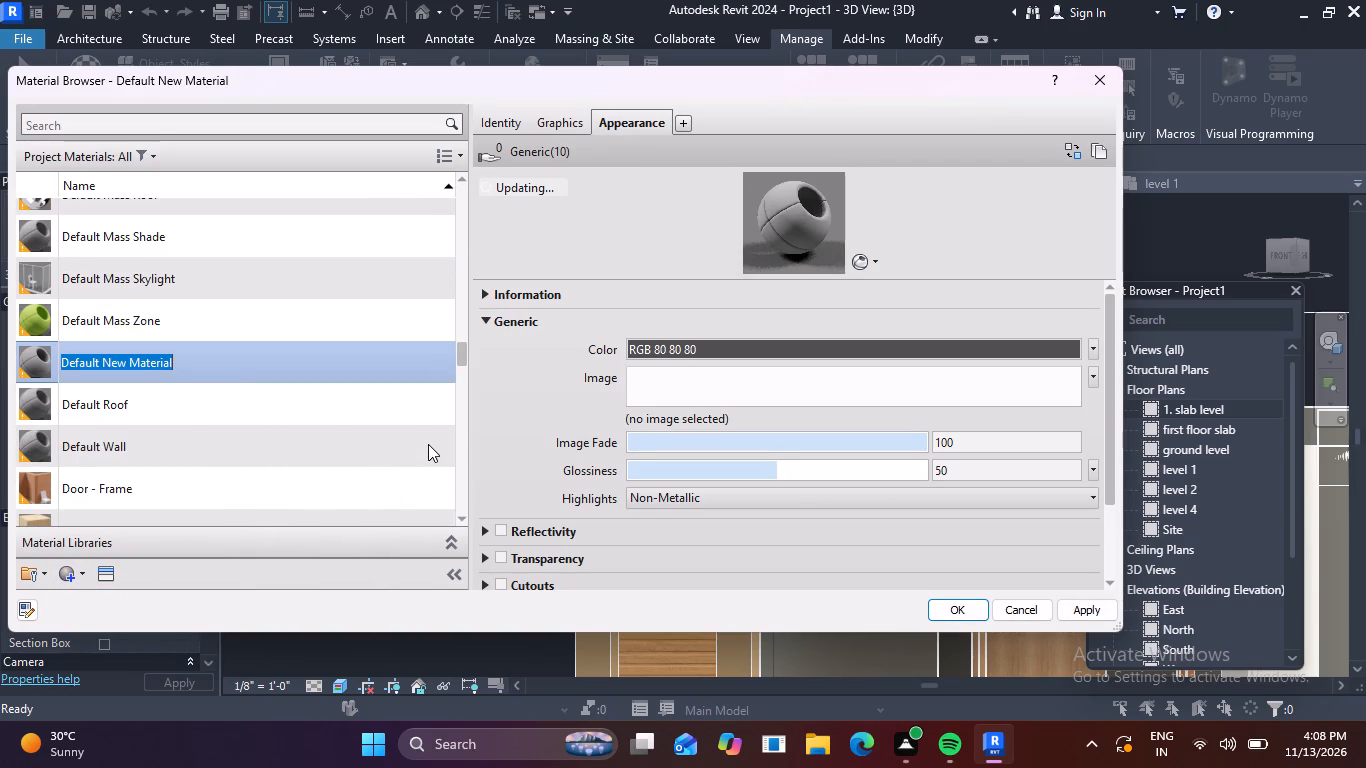
pyautogui.press('BackSpace')
pyautogui.write("3'")
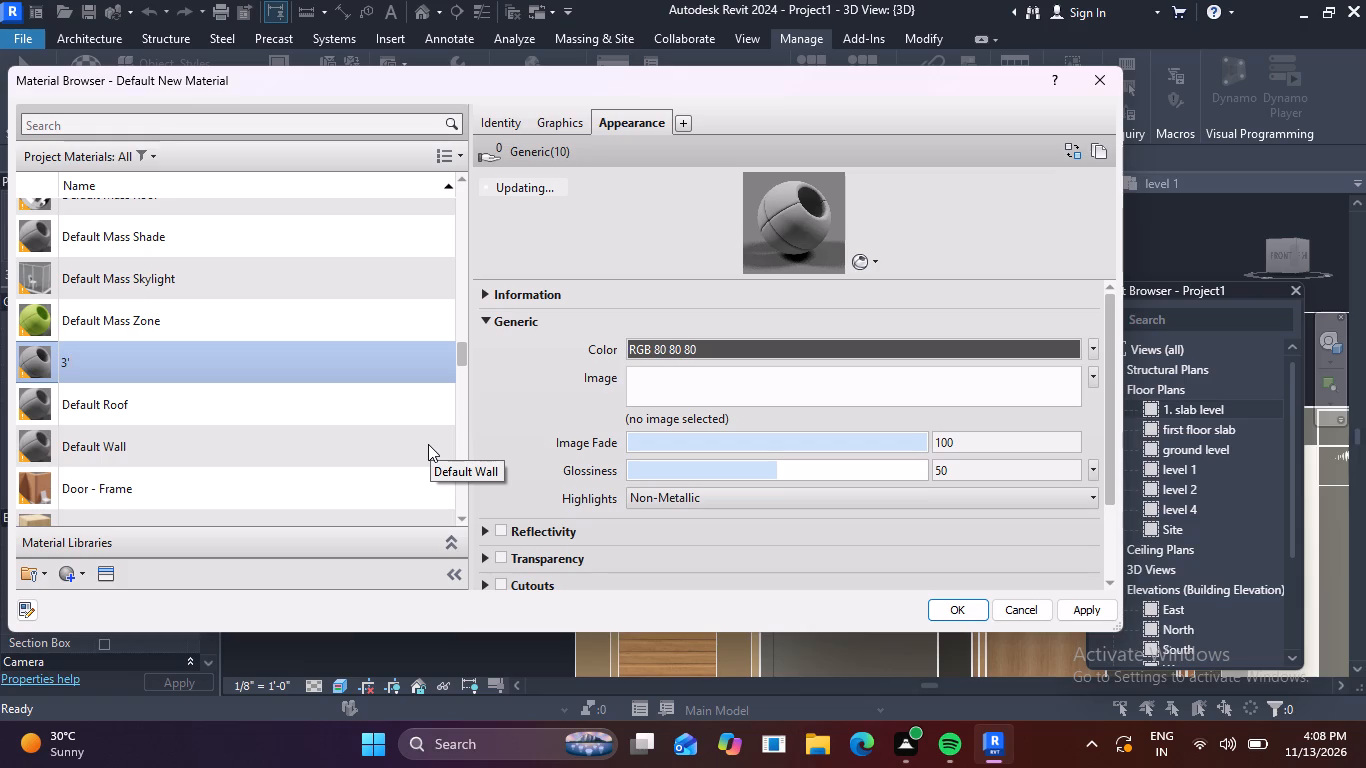
pyautogui.press('BackSpace')
pyautogui.write('.')
pyautogui.press('space')
pyautogui.write('WALLL')
pyautogui.press('space')
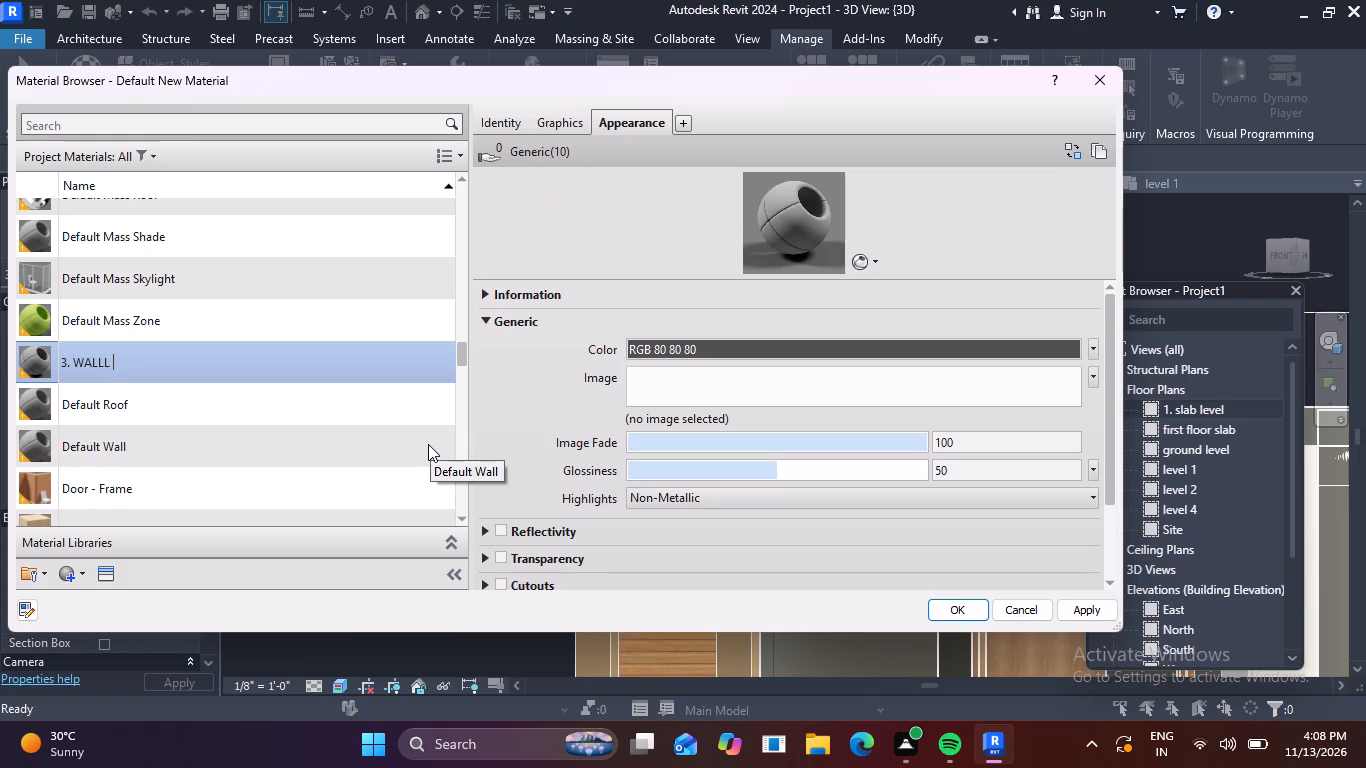
pyautogui.write('PAINT')
pyautogui.click(675, 219)
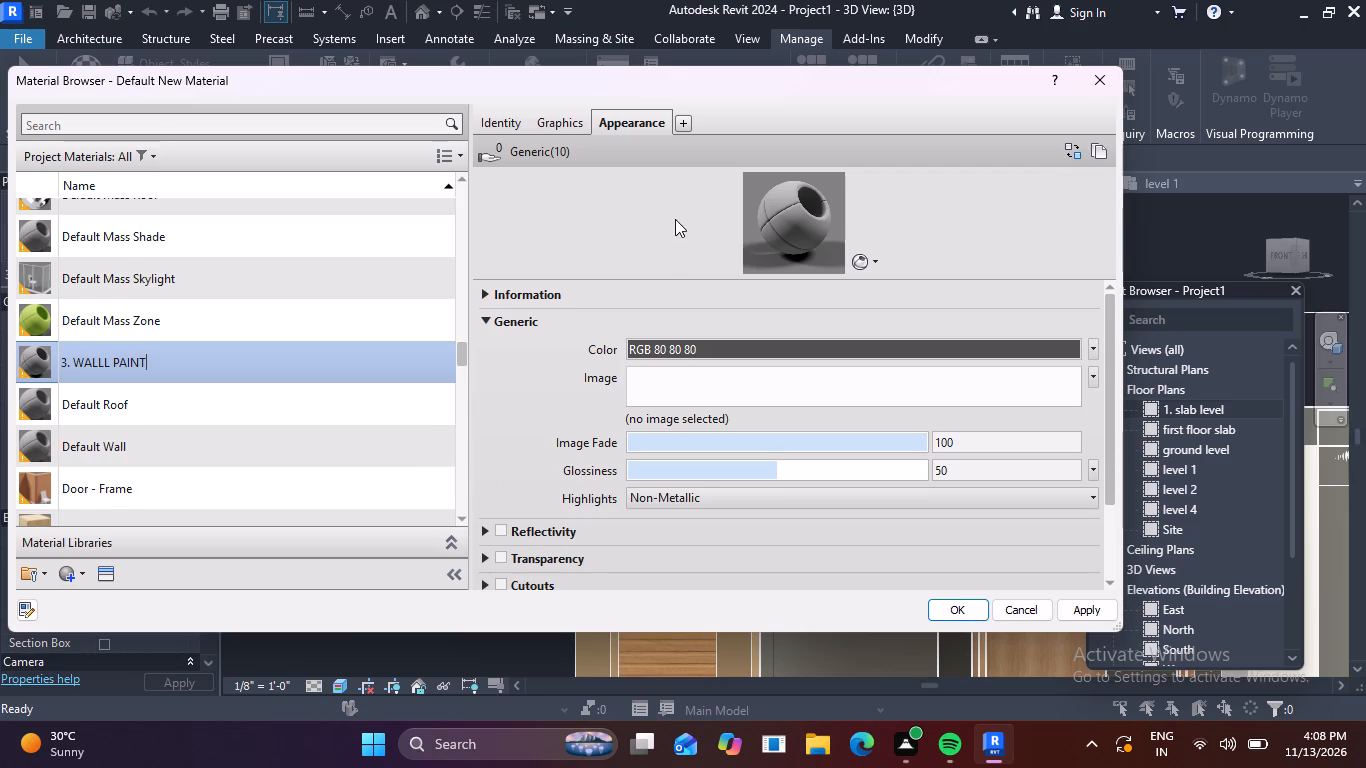
# Assign the Beige appearance from the Wall Paint category to the 3. WALLL PAINT material.
pyautogui.click(95, 579)
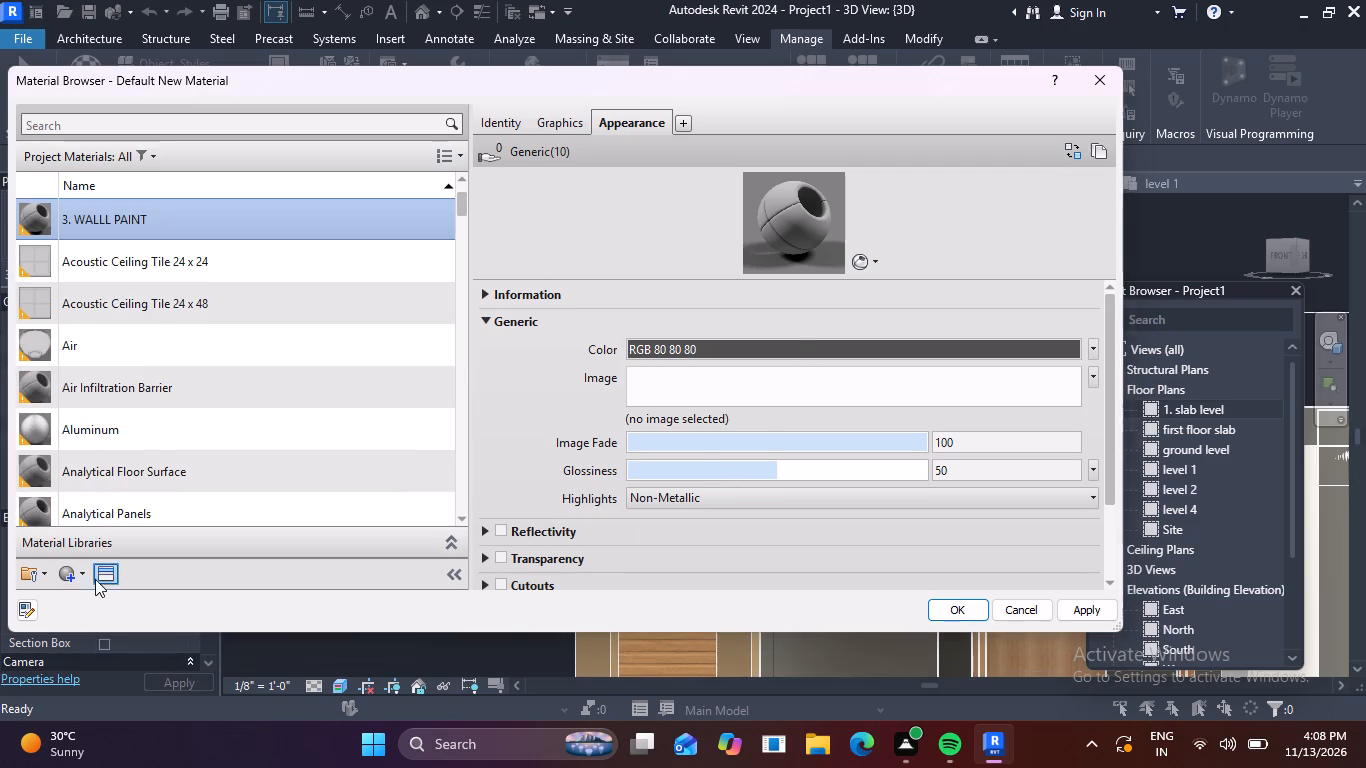
pyautogui.doubleClick(883, 238)
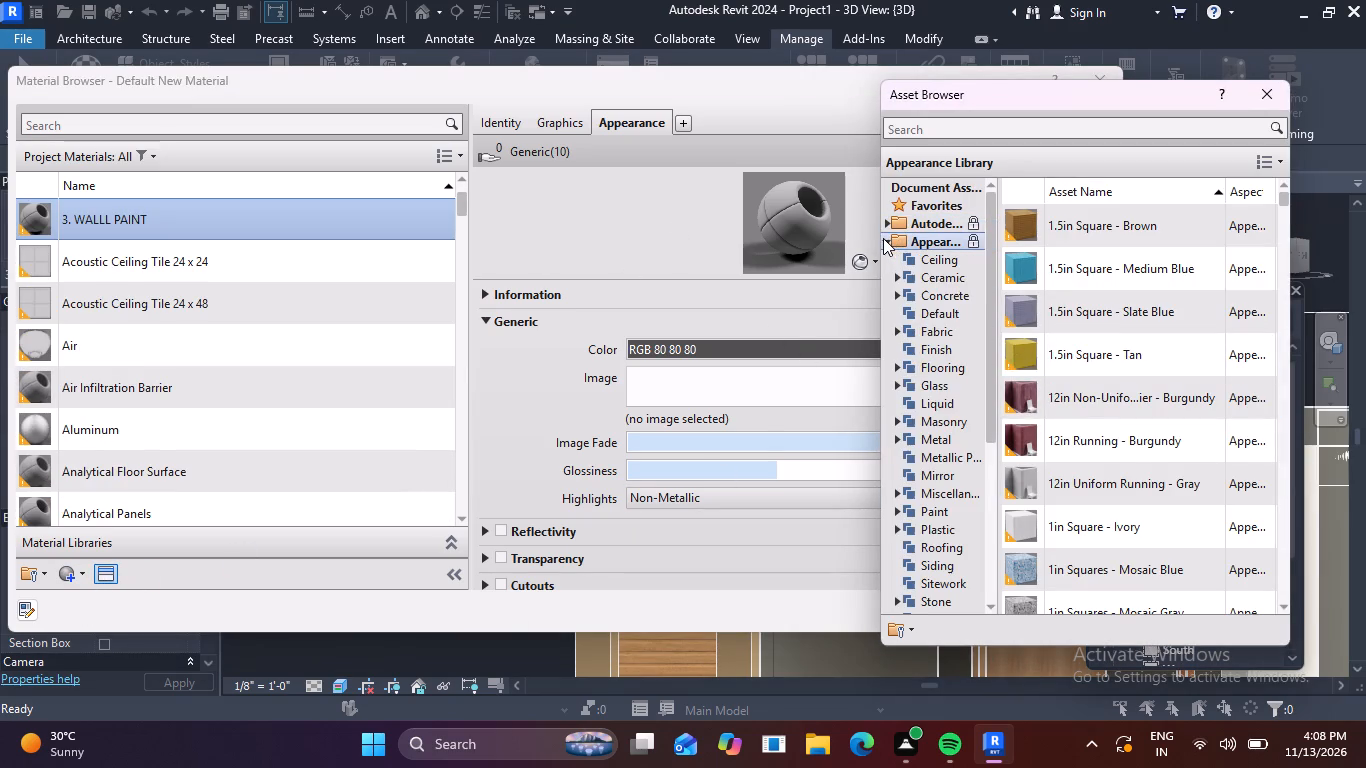
pyautogui.scroll(-3, 941, 398)
pyautogui.doubleClick(901, 508)
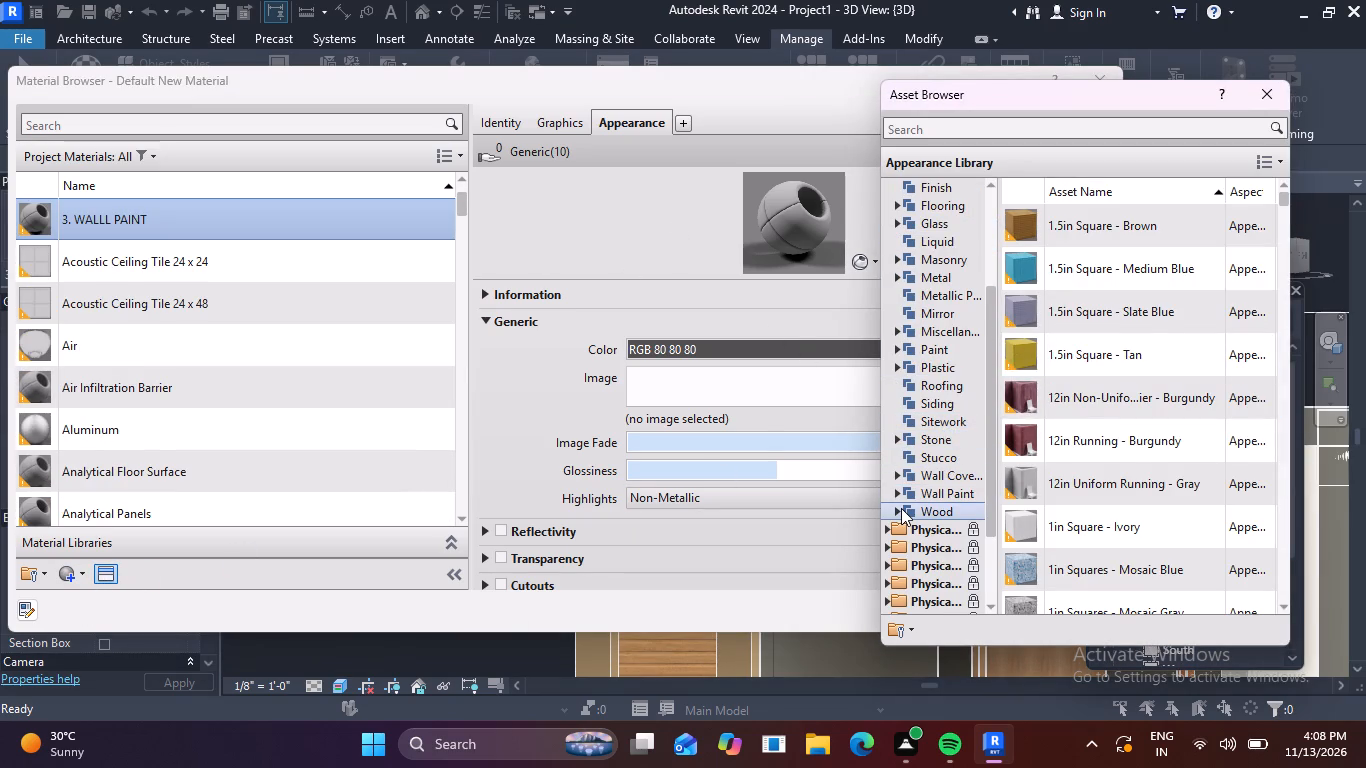
pyautogui.click(902, 489)
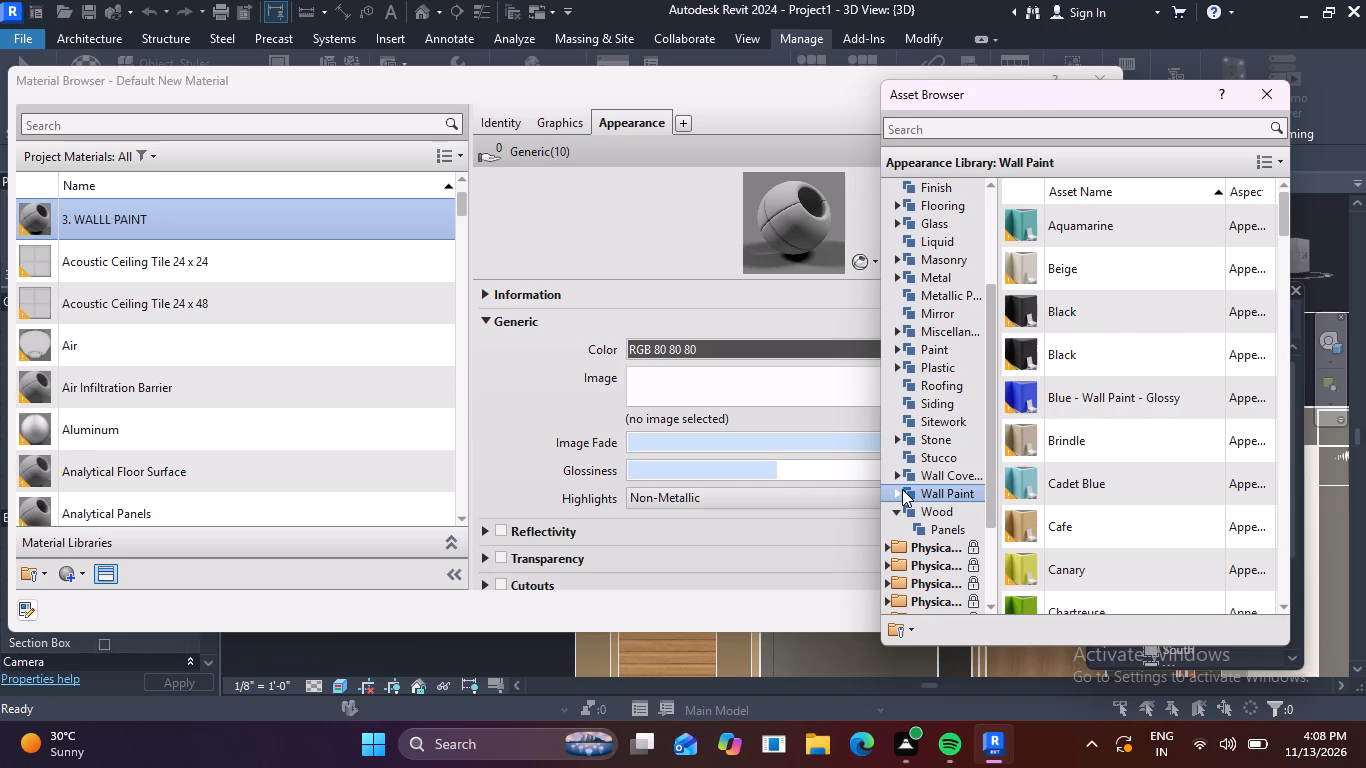
pyautogui.scroll(-3, 1112, 357)
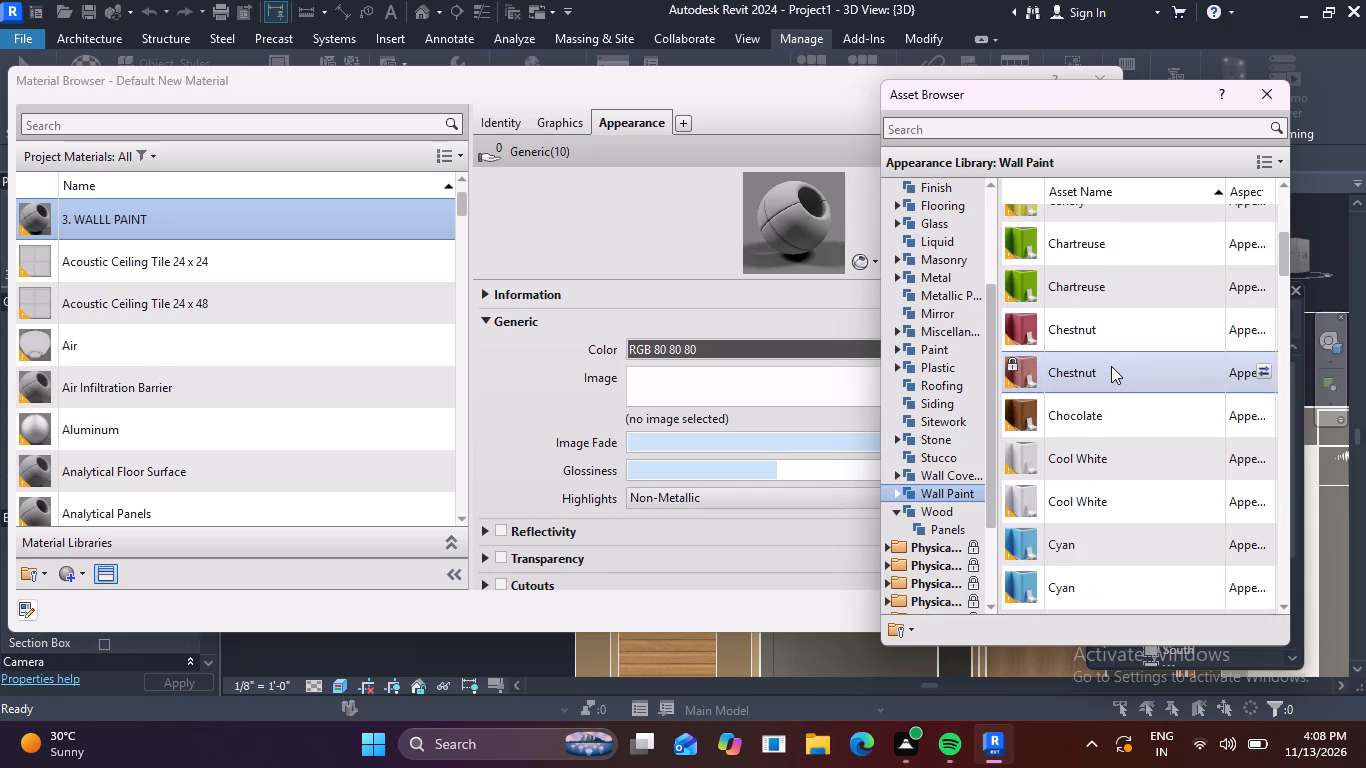
pyautogui.scroll(-4, 1110, 372)
pyautogui.scroll(8, 1108, 383)
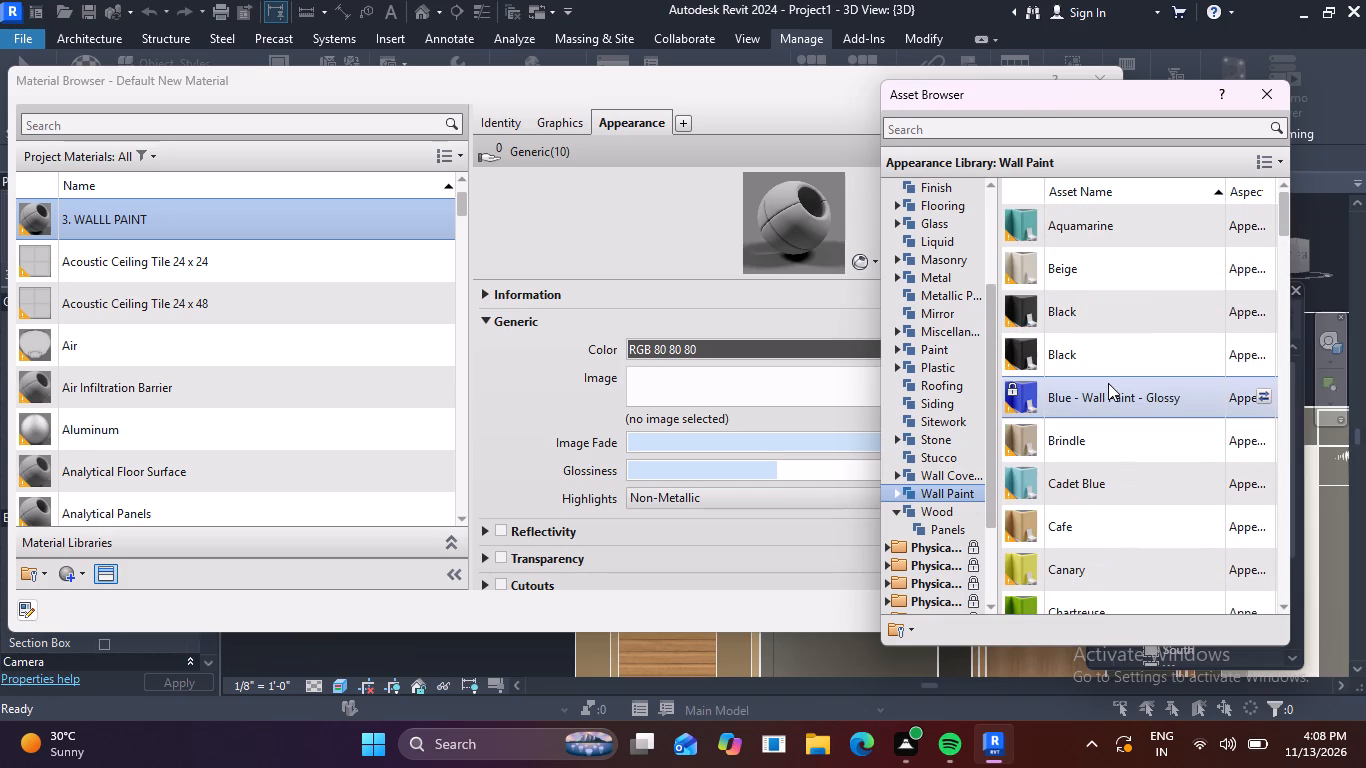
pyautogui.scroll(4, 1108, 383)
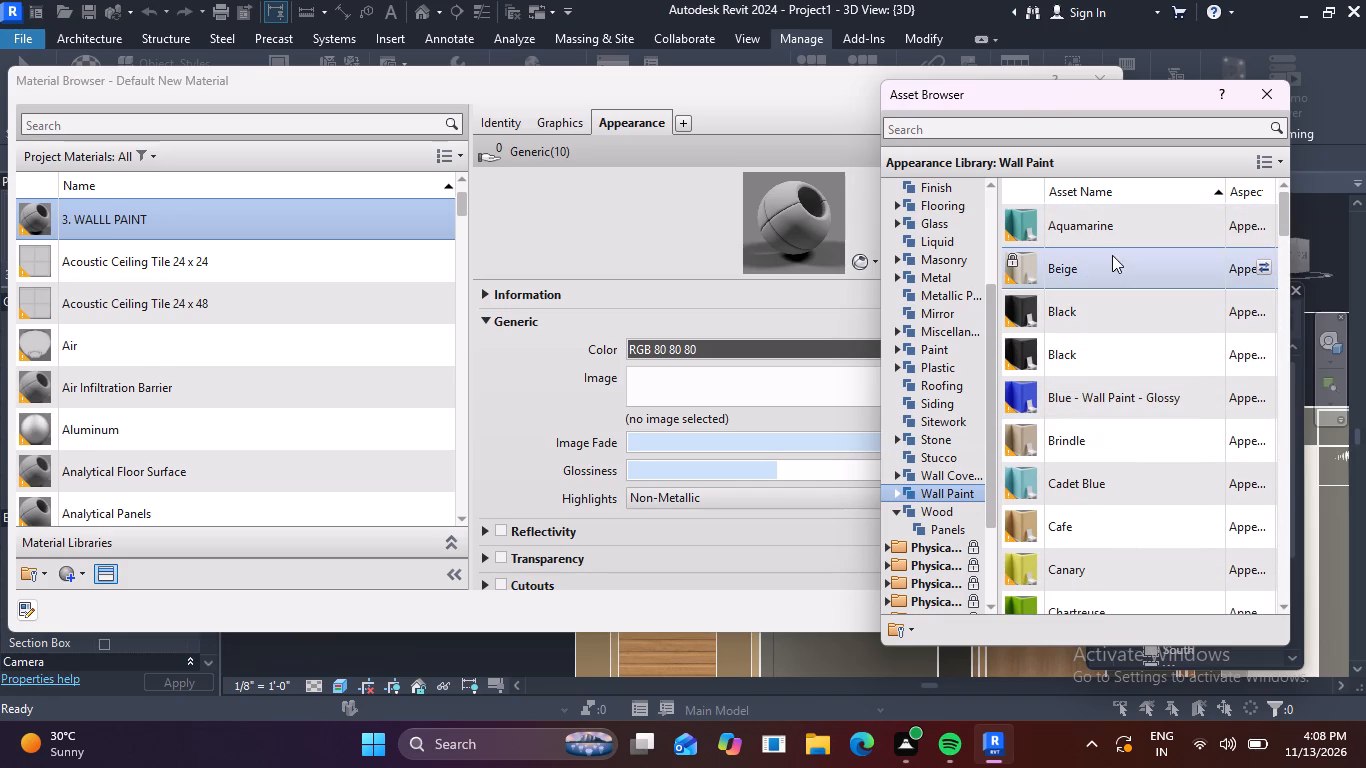
pyautogui.click(1107, 274)
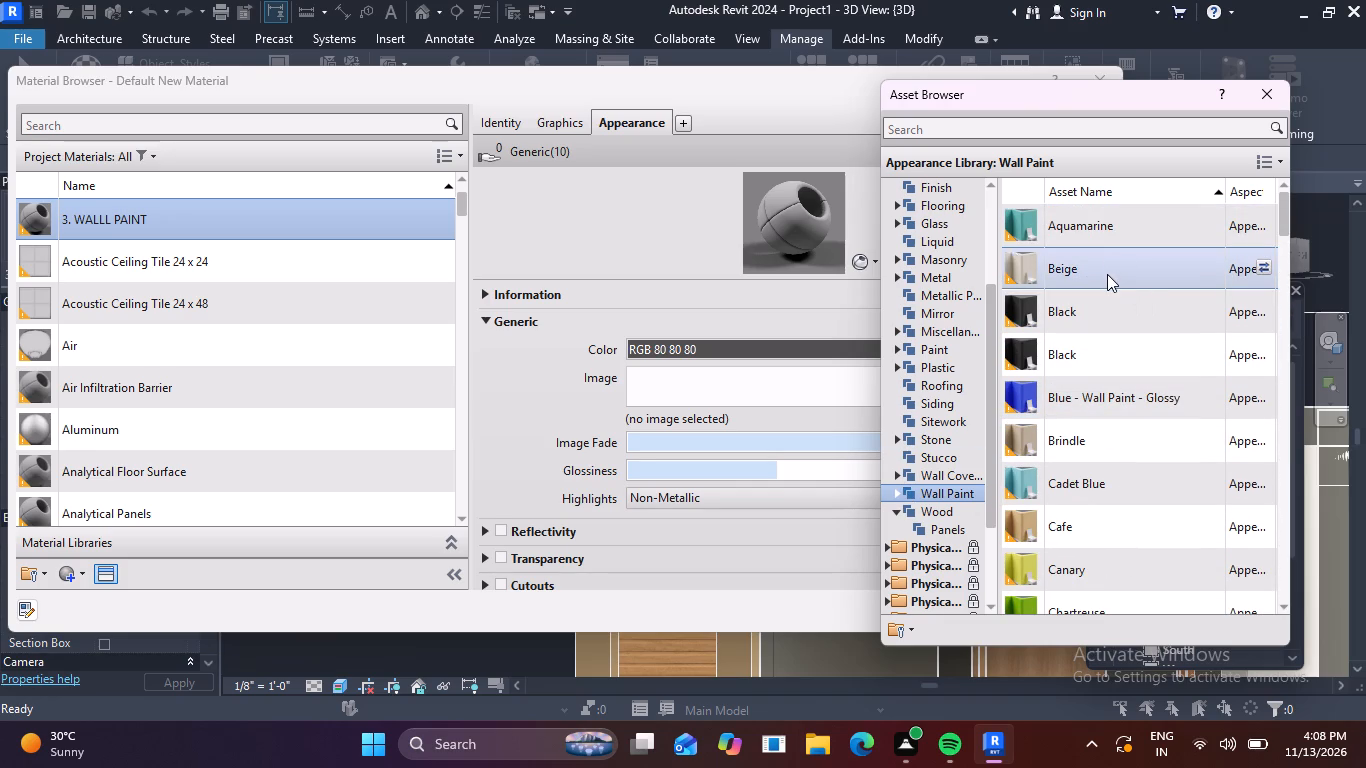
pyautogui.doubleClick(1107, 274)
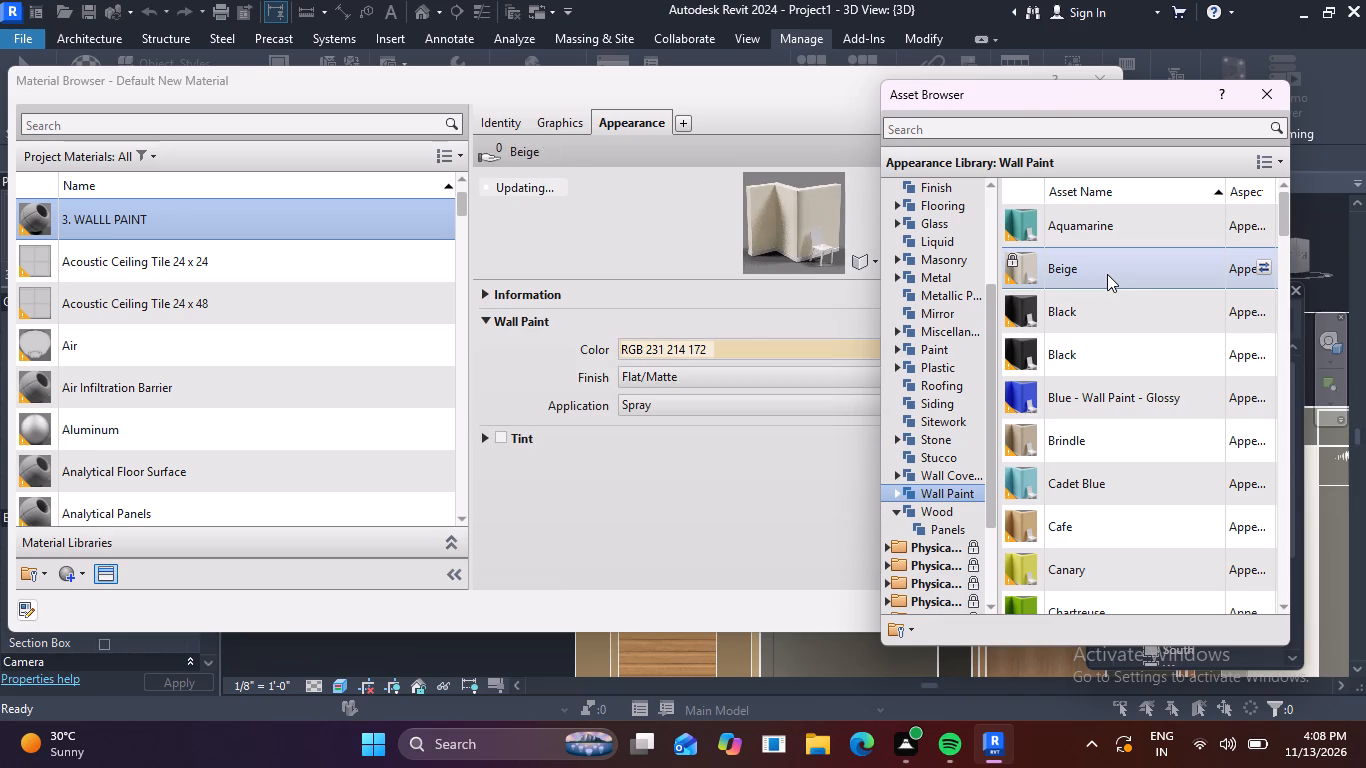
# Replace the 3. WALLL PAINT appearance with the Gray wall paint that has a Gloss finish, and accept the material changes.
pyautogui.scroll(-6, 1107, 274)
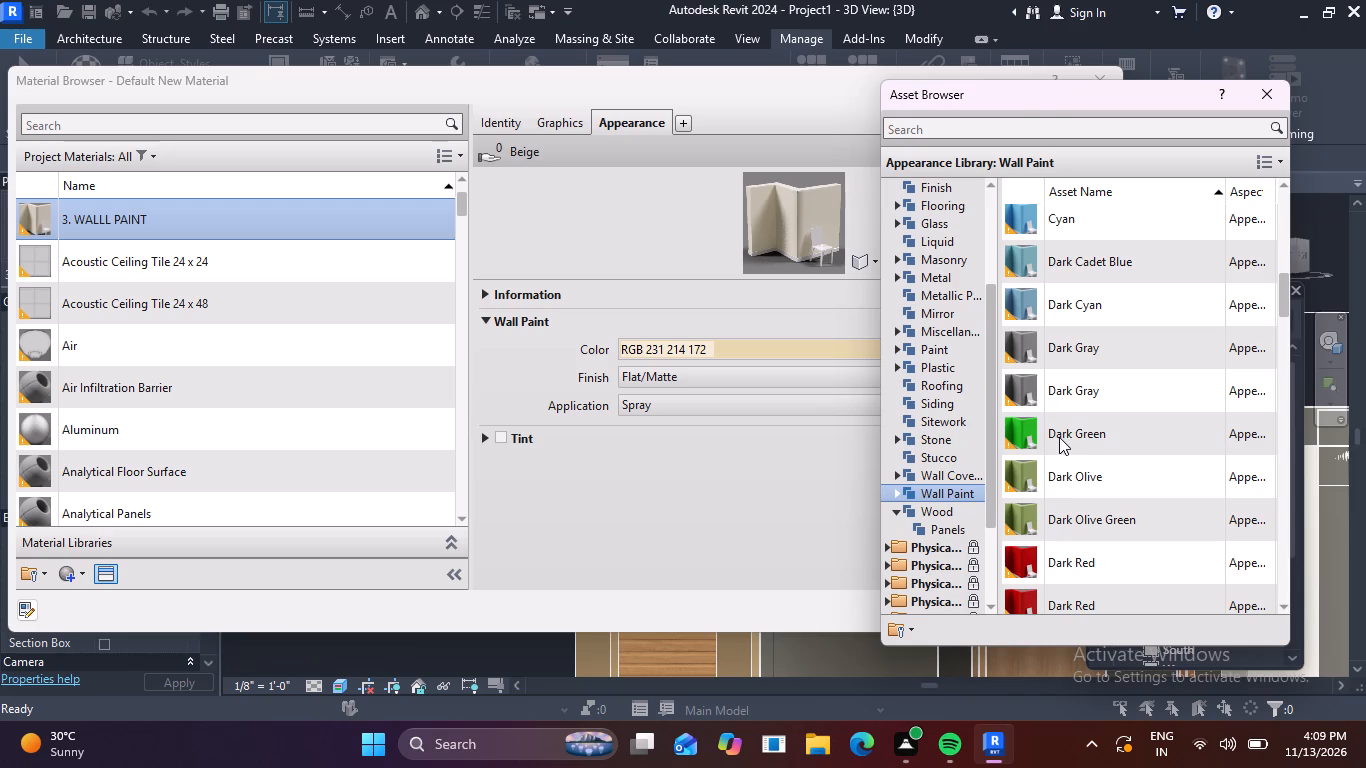
pyautogui.scroll(-2, 1068, 437)
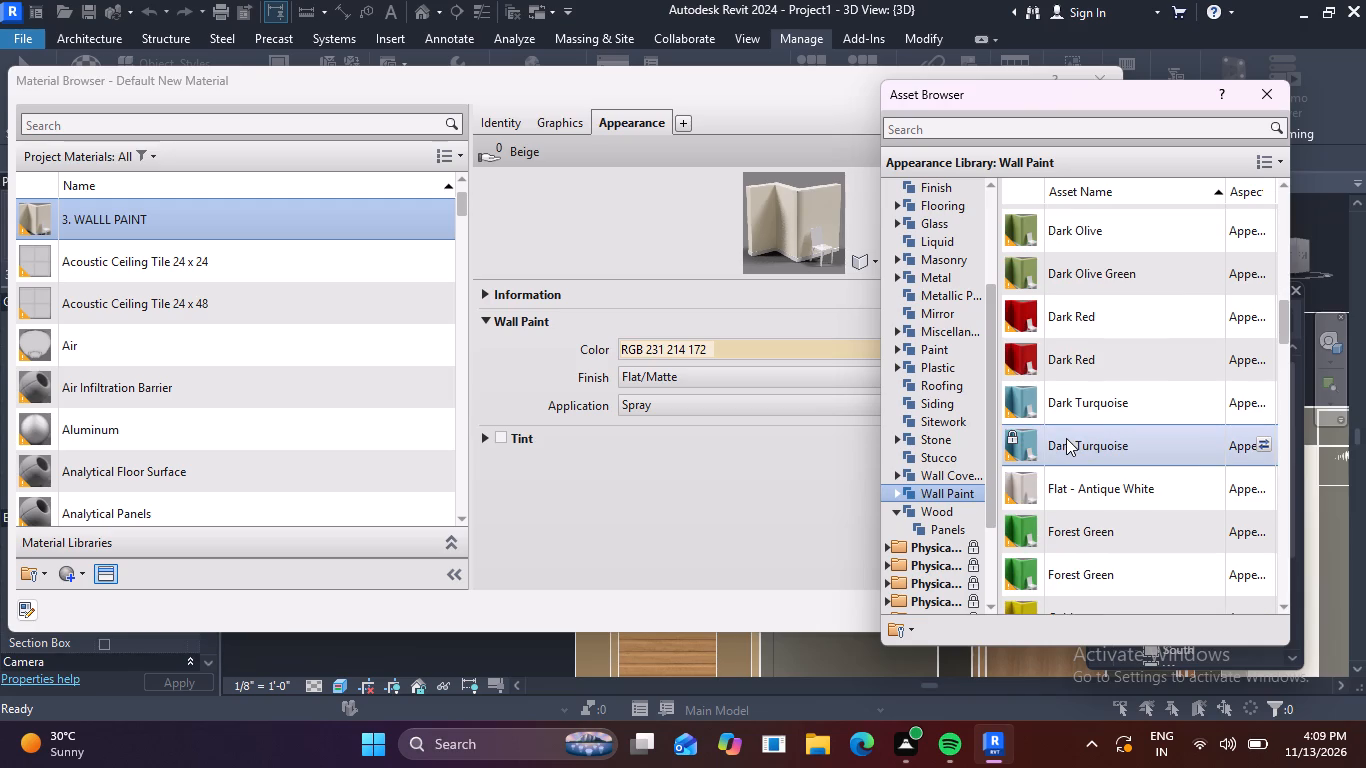
pyautogui.scroll(-1, 1066, 438)
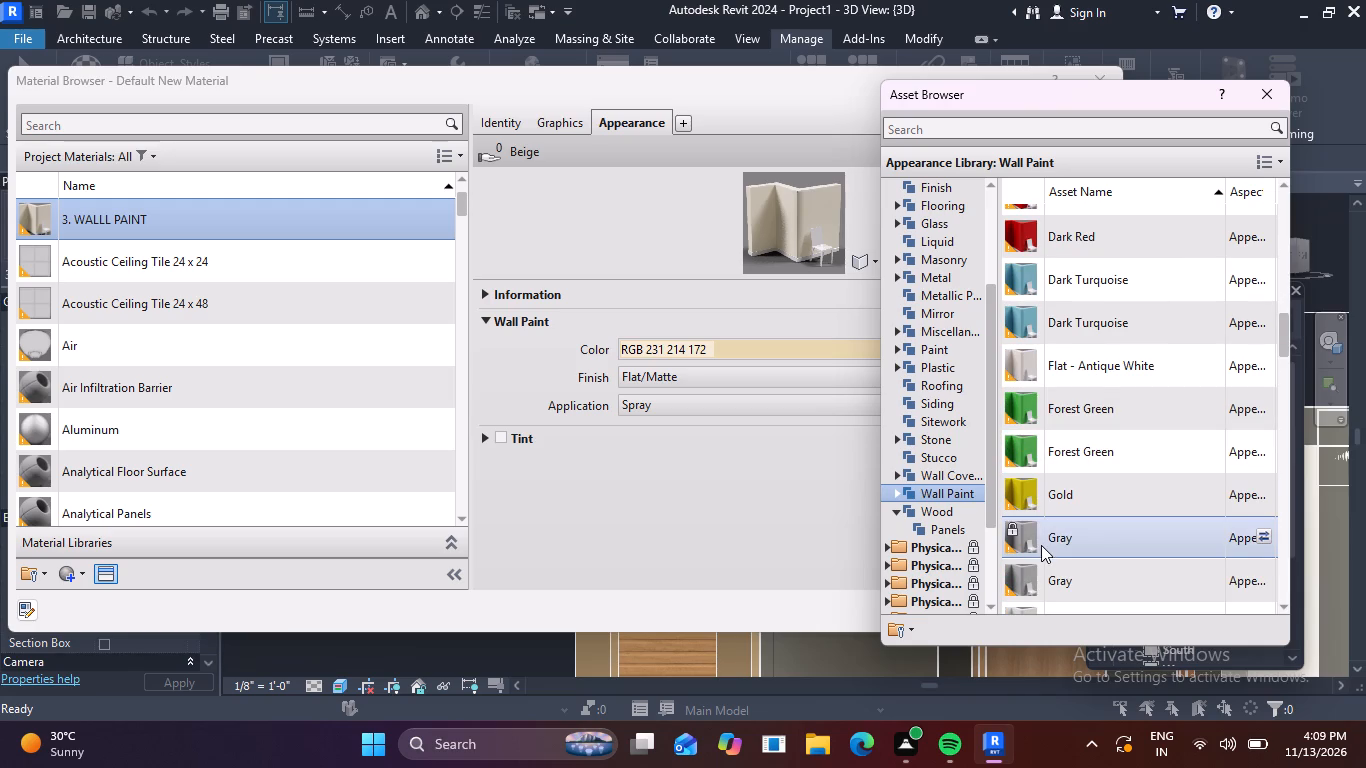
pyautogui.click(1041, 546)
pyautogui.doubleClick(1014, 532)
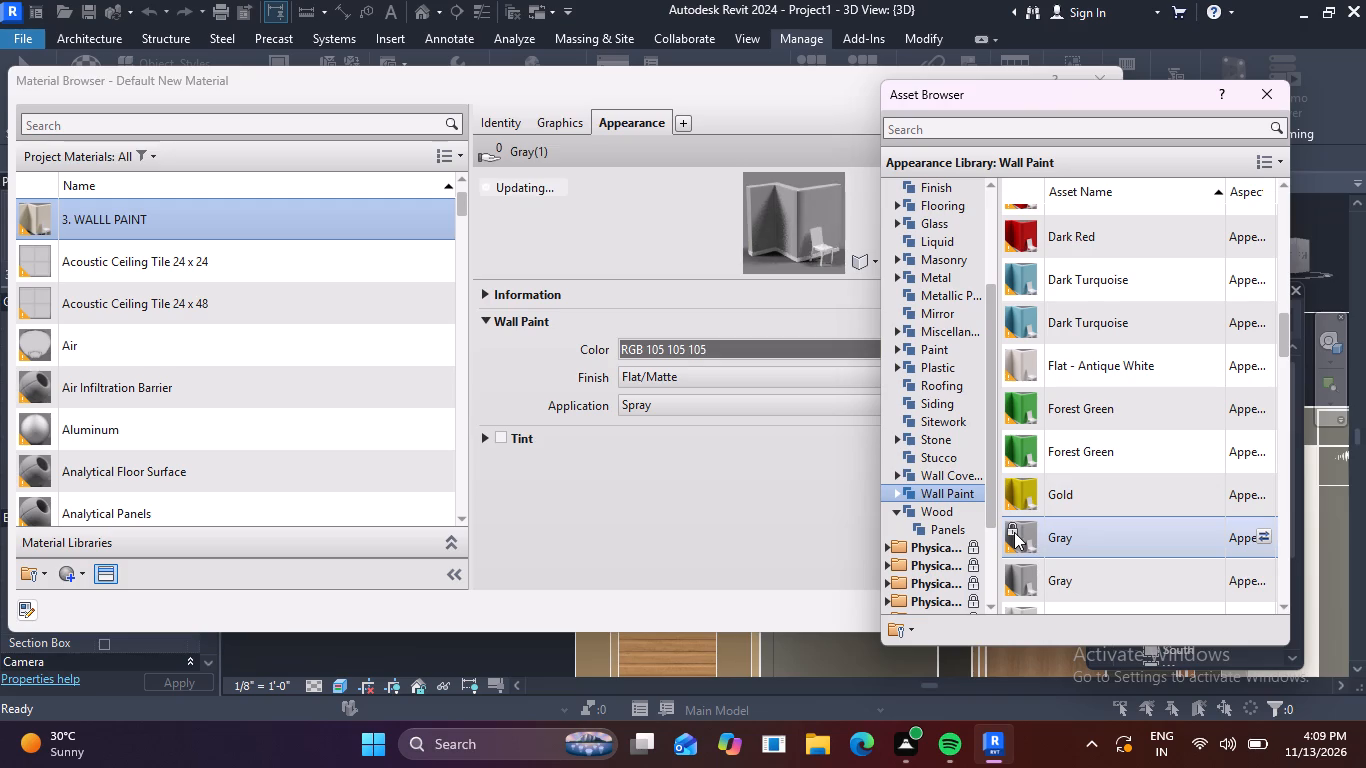
pyautogui.doubleClick(1019, 564)
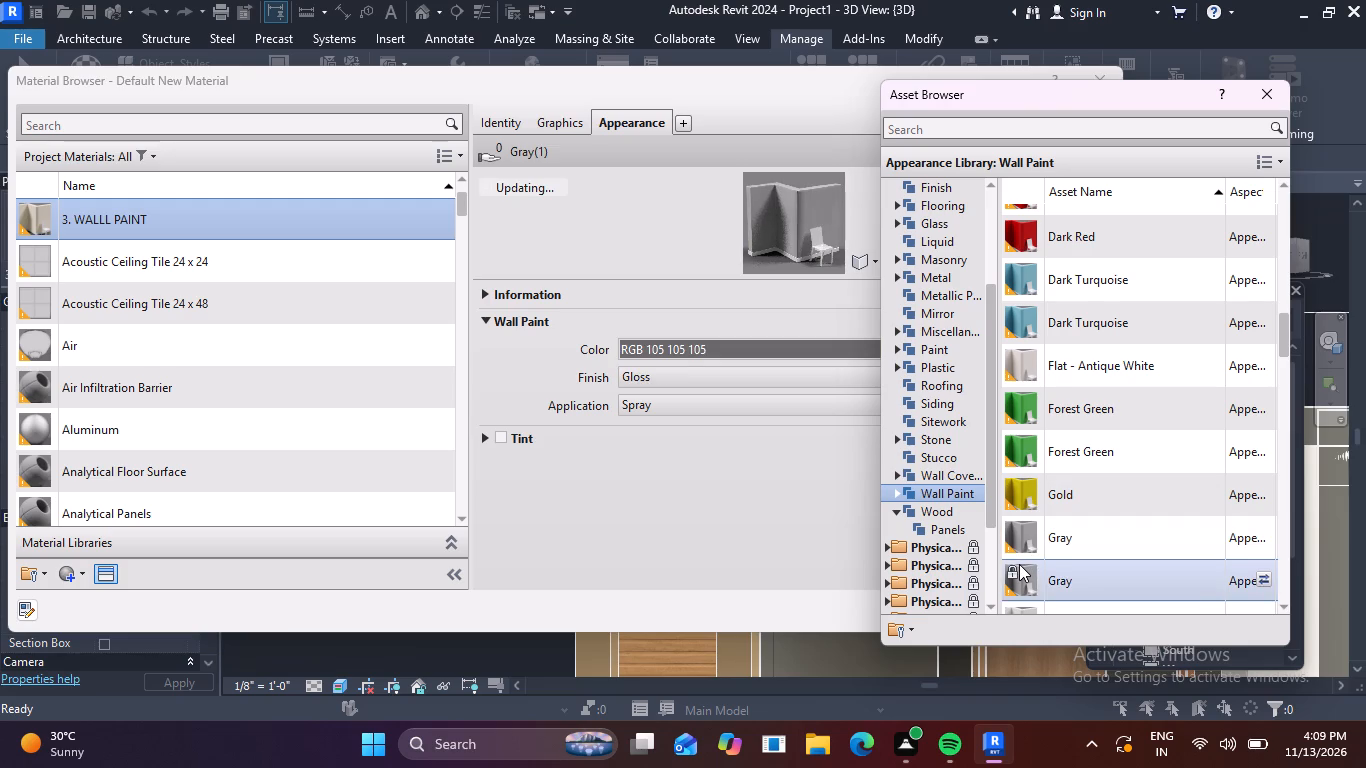
pyautogui.scroll(-2, 1044, 510)
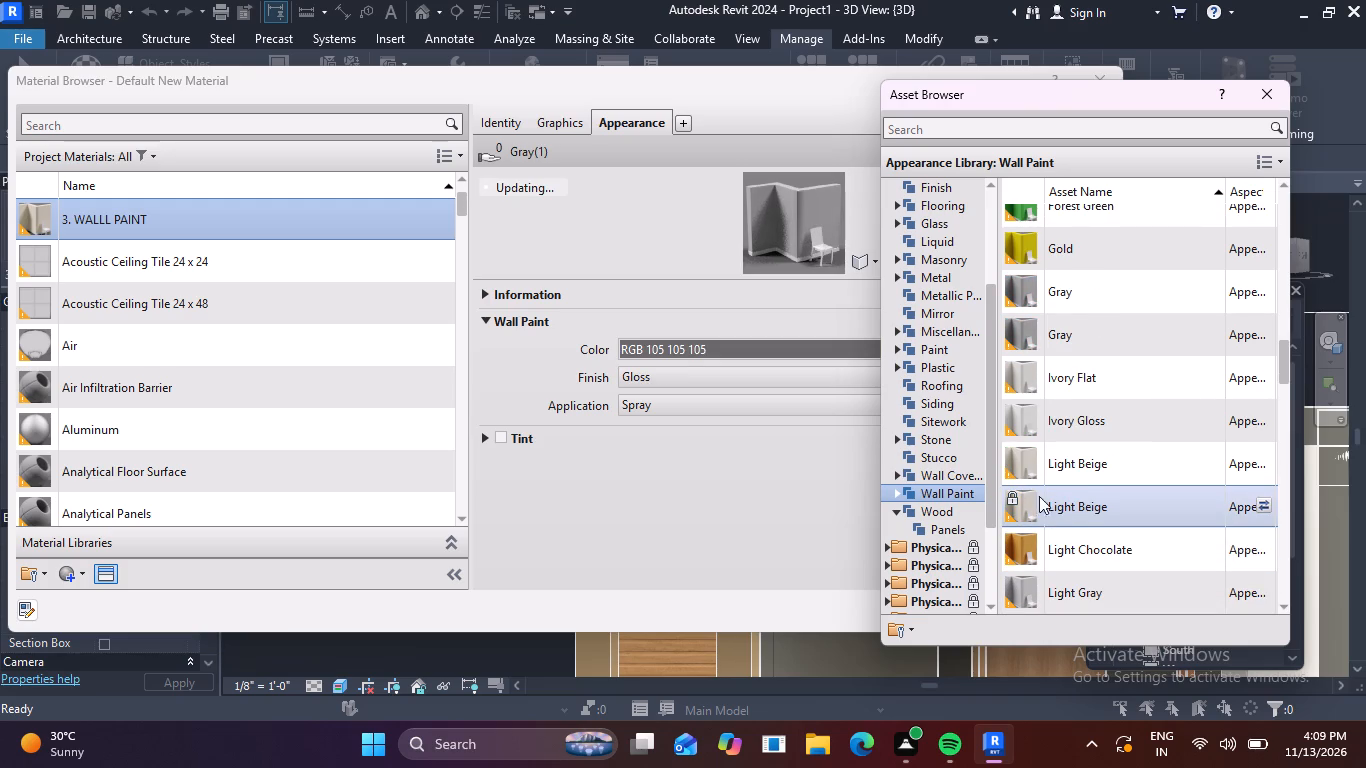
pyautogui.doubleClick(1028, 372)
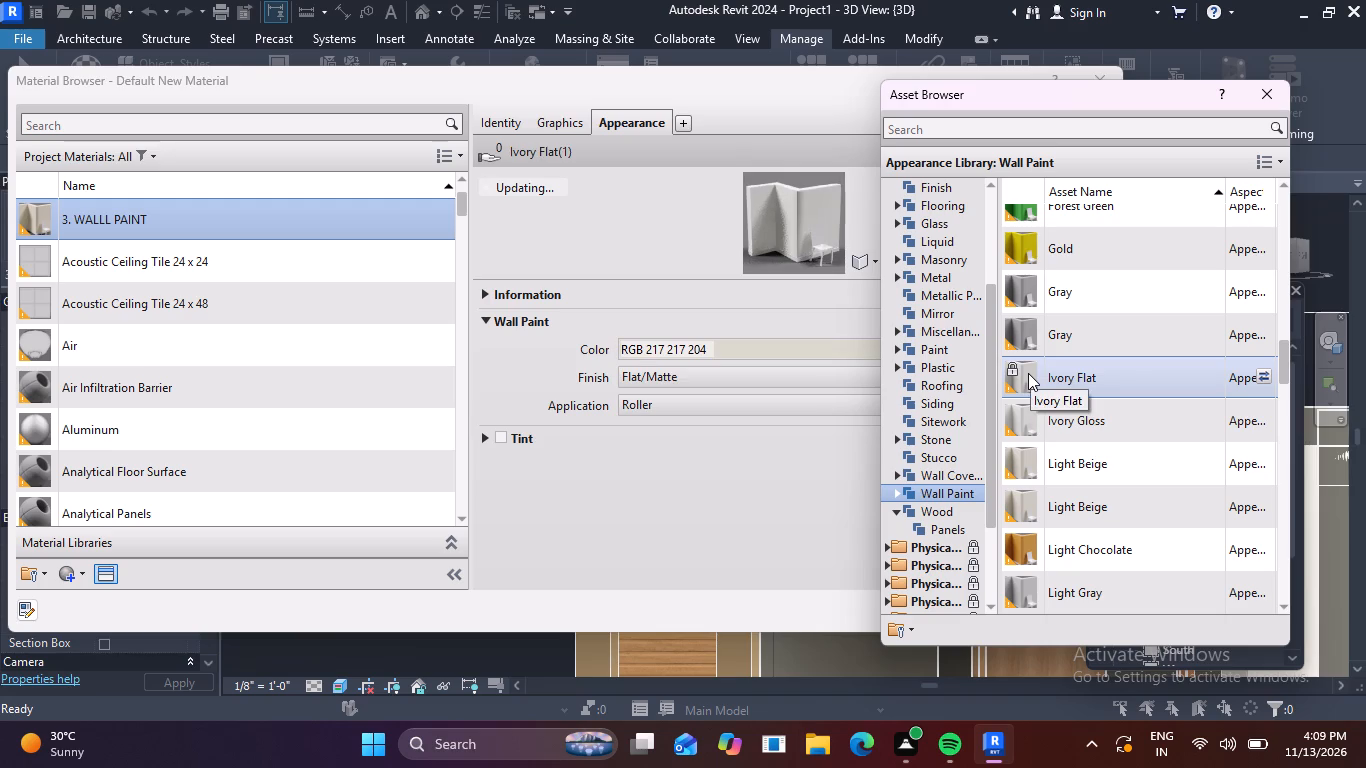
pyautogui.doubleClick(1033, 336)
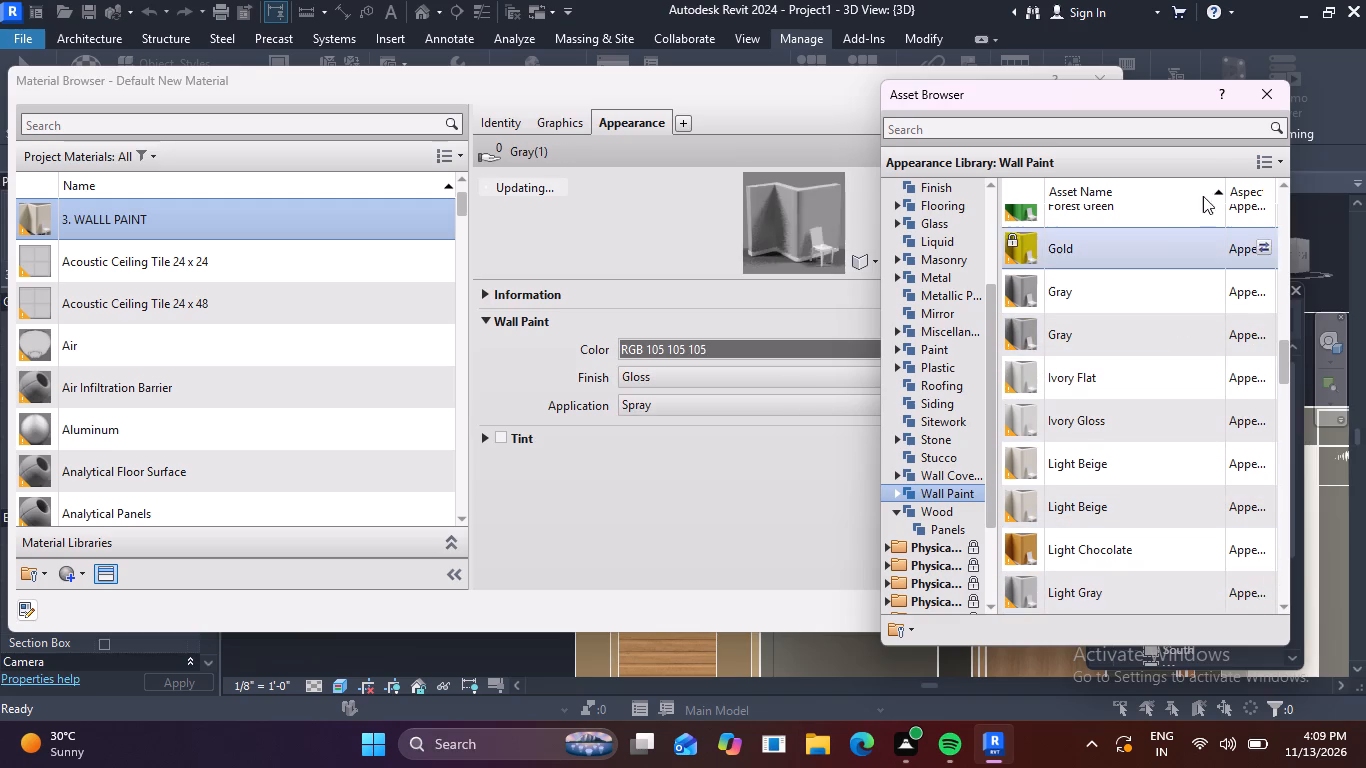
pyautogui.click(1273, 85)
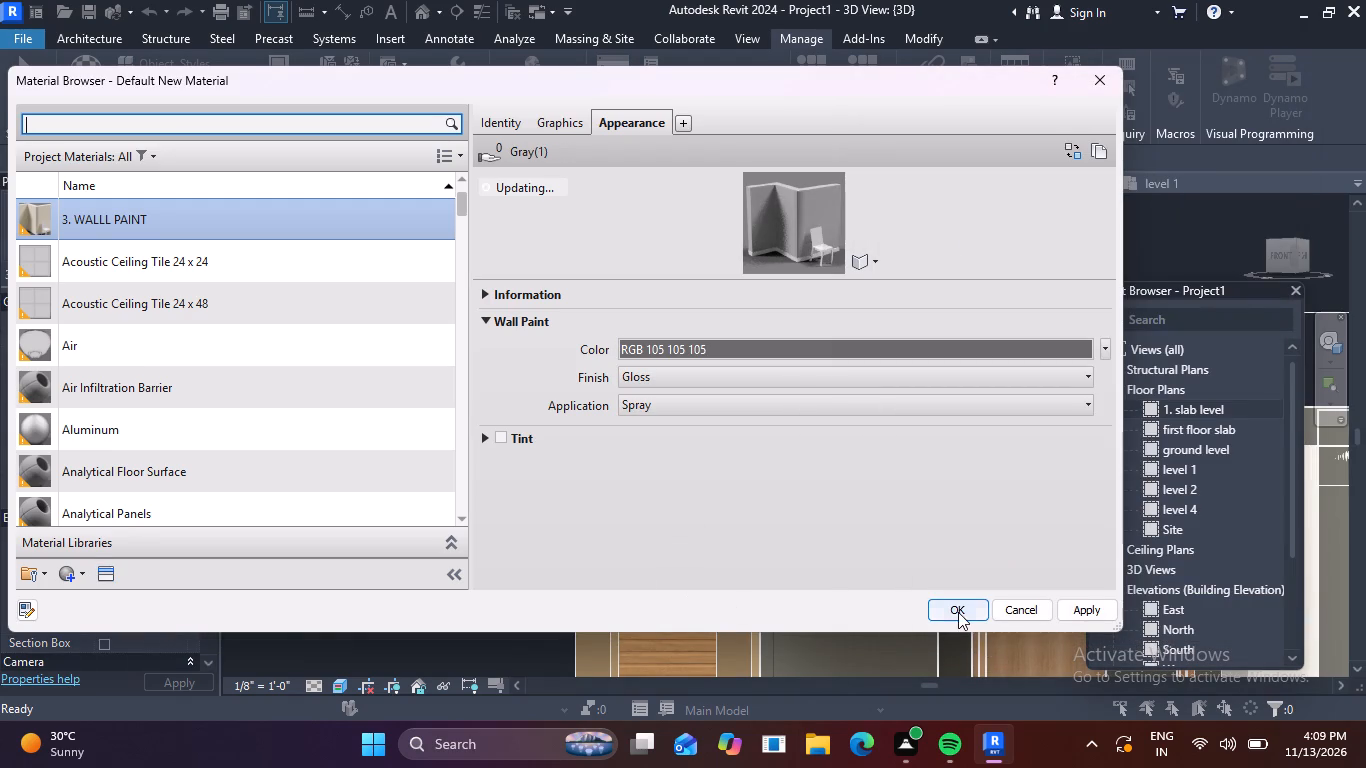
pyautogui.click(958, 612)
# Edit the tall front panel's frame in place and paint its front face with 3. WALLL PAINT.
pyautogui.scroll(-4, 888, 452)
pyautogui.scroll(3, 747, 437)
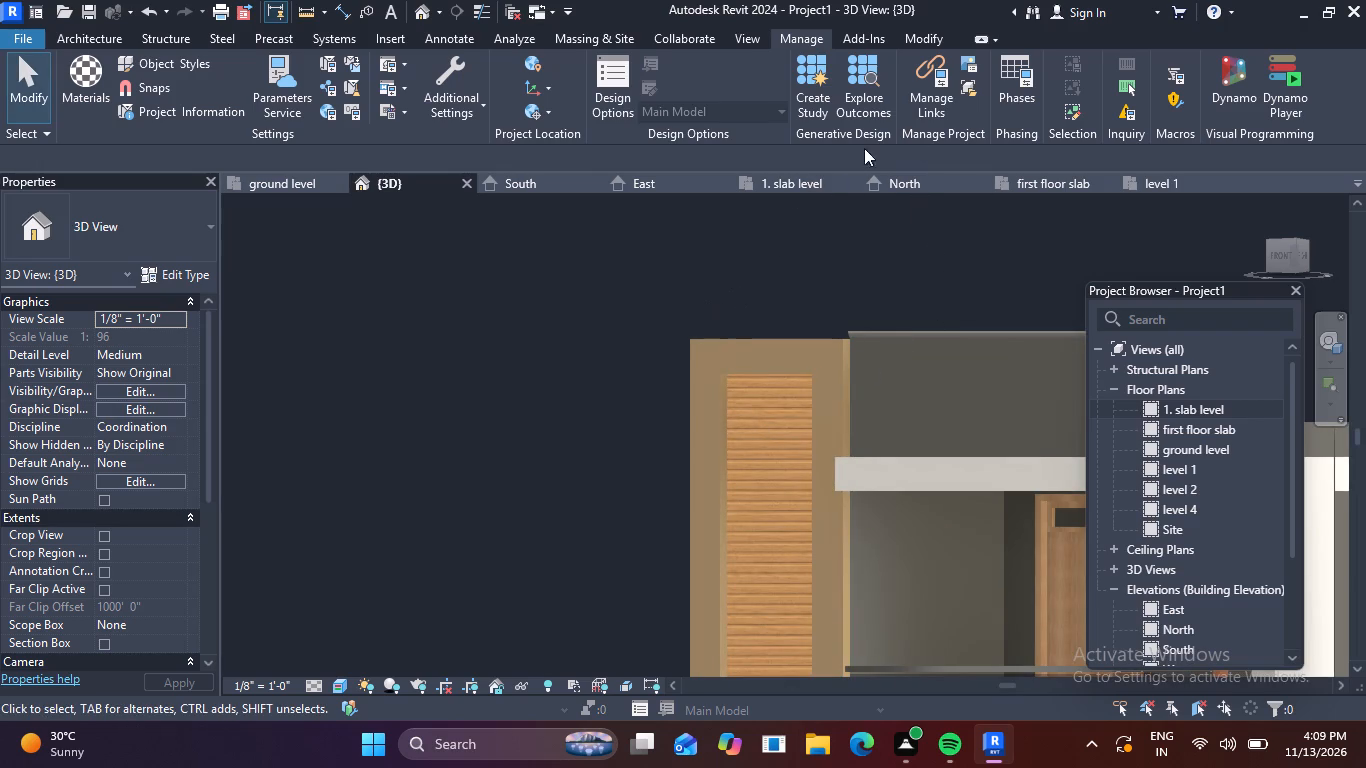
pyautogui.click(822, 340)
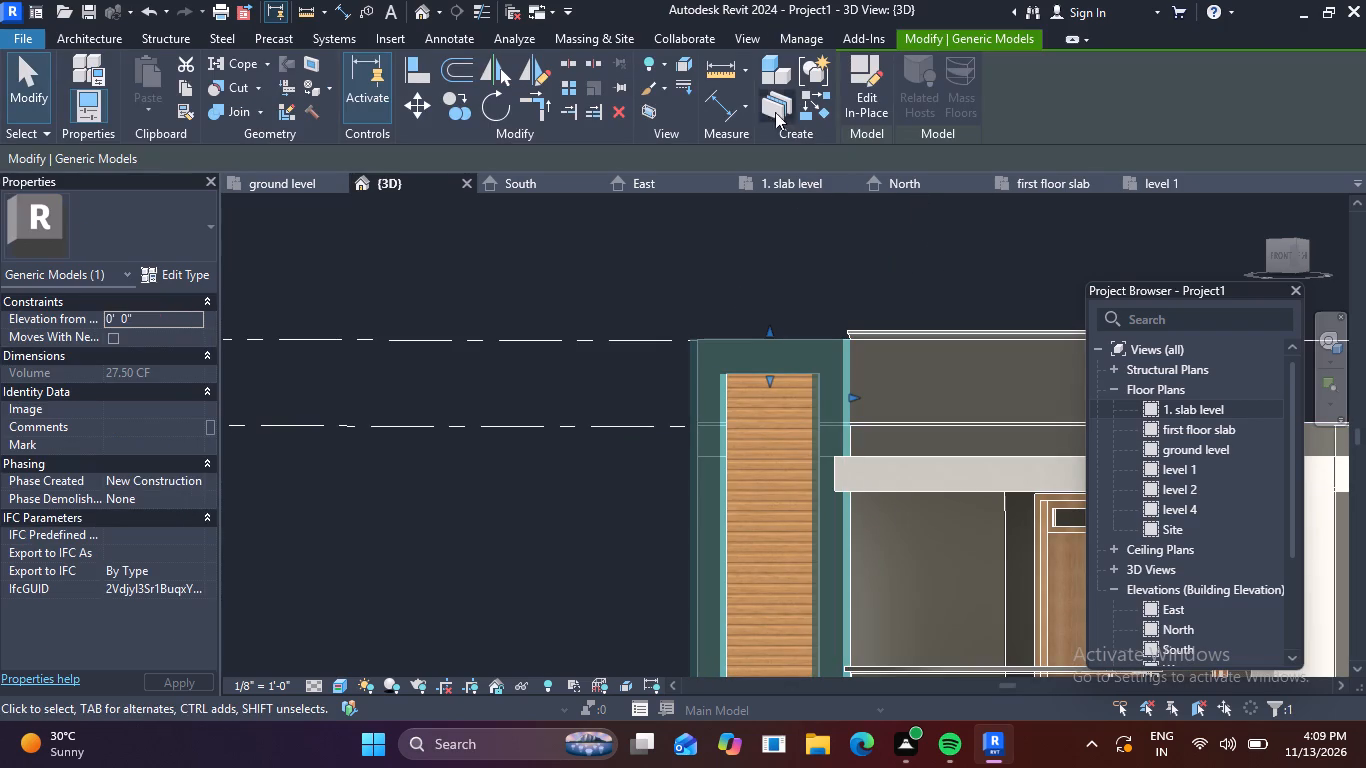
pyautogui.click(869, 100)
pyautogui.click(294, 103)
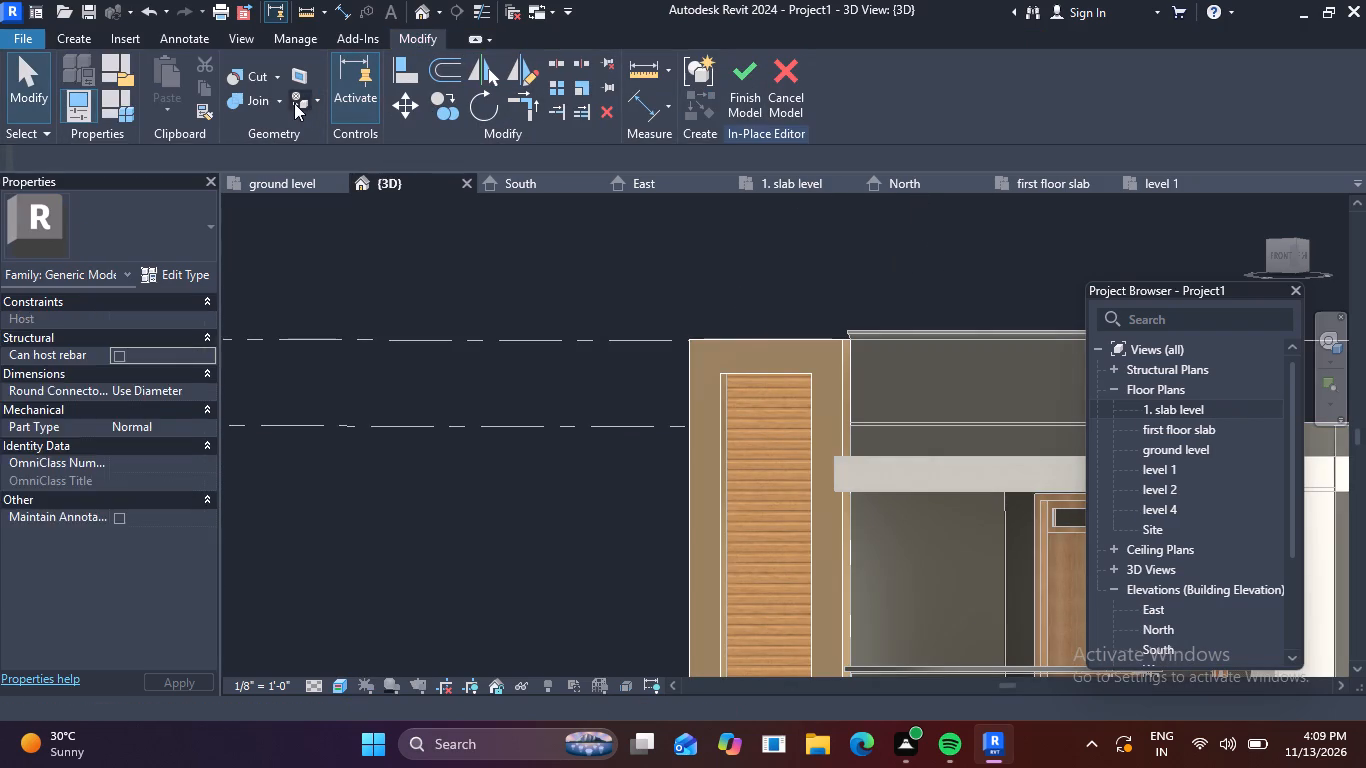
pyautogui.click(203, 142)
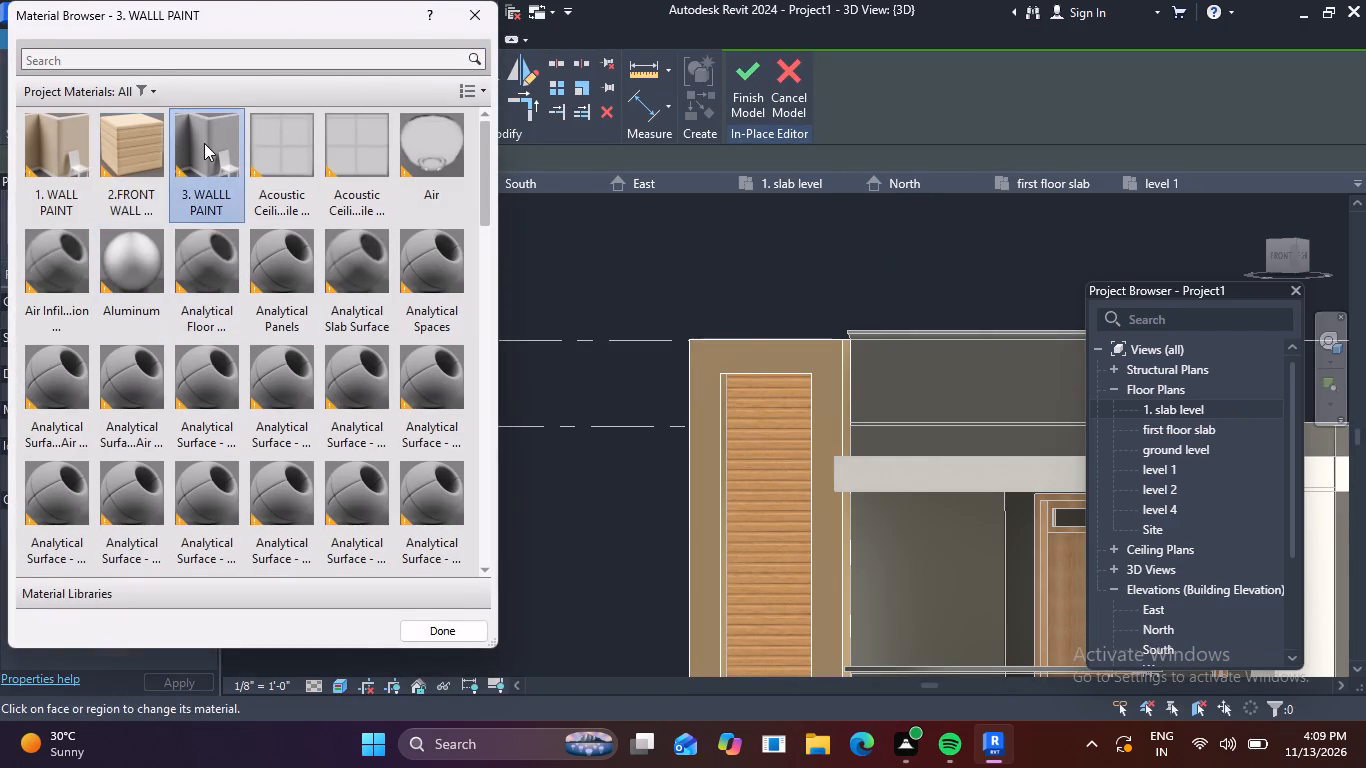
pyautogui.click(834, 374)
pyautogui.scroll(3, 839, 394)
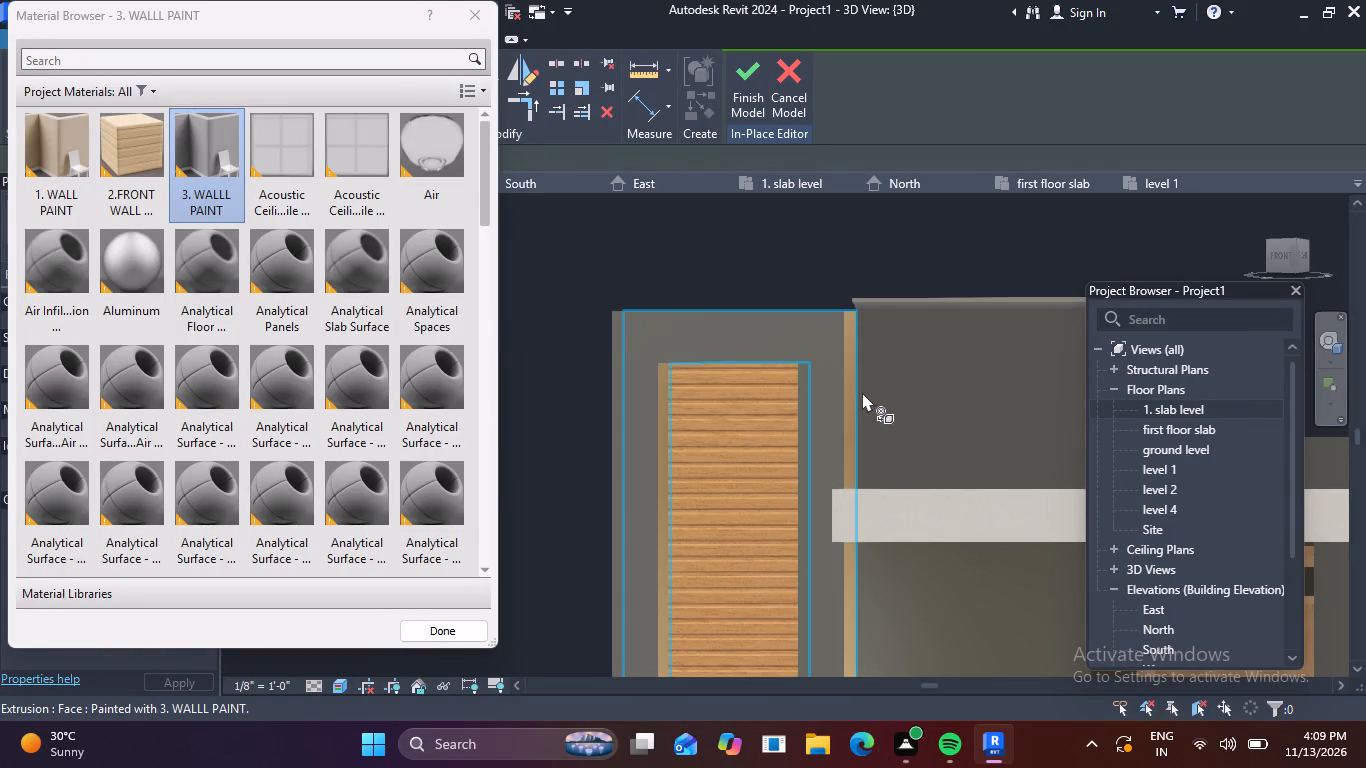
pyautogui.click(851, 395)
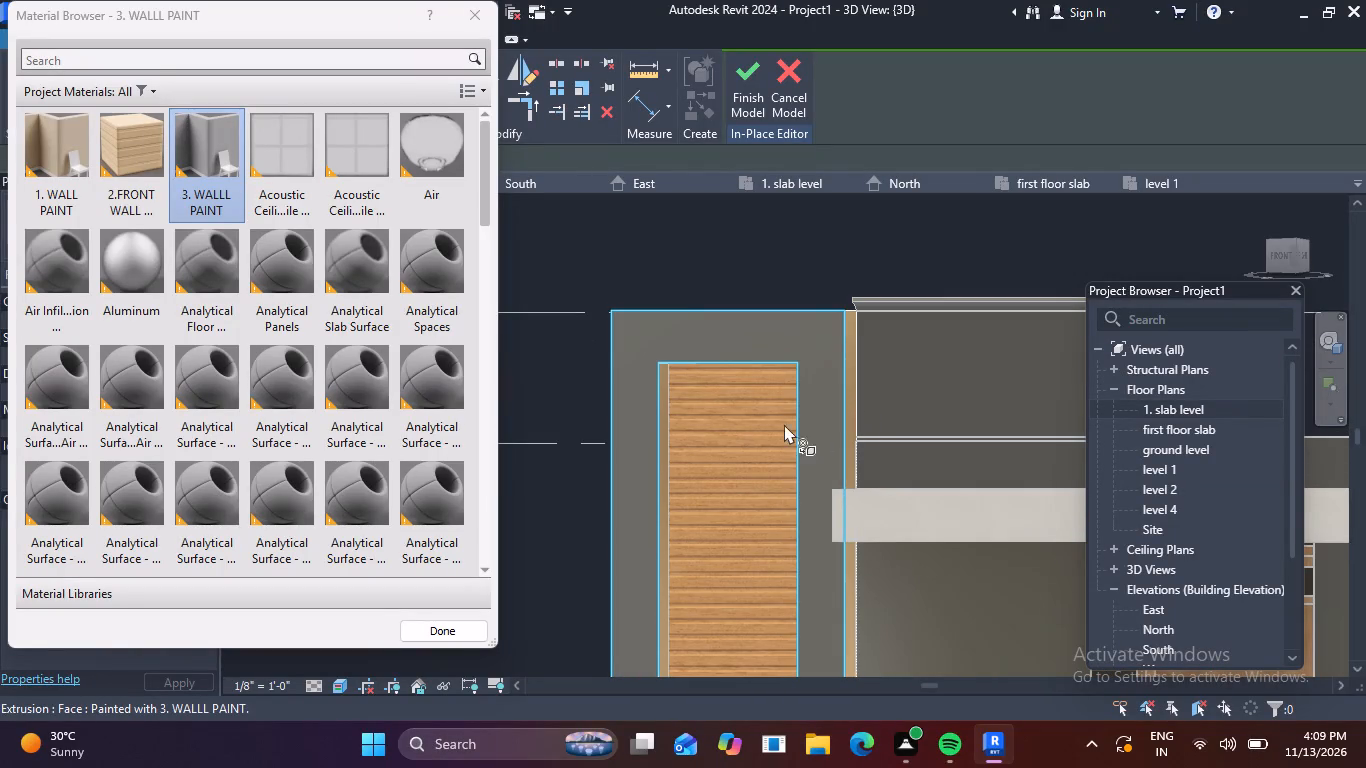
# Paint the frame's outer side face, above and below the balcony's top beam, and the recess's inner side face with 3. WALLL PAINT.
pyautogui.keyDown('shift'); pyautogui.moveTo(773, 428); pyautogui.dragTo(714, 443, button='middle'); pyautogui.keyUp('shift')
pyautogui.scroll(1, 766, 457)
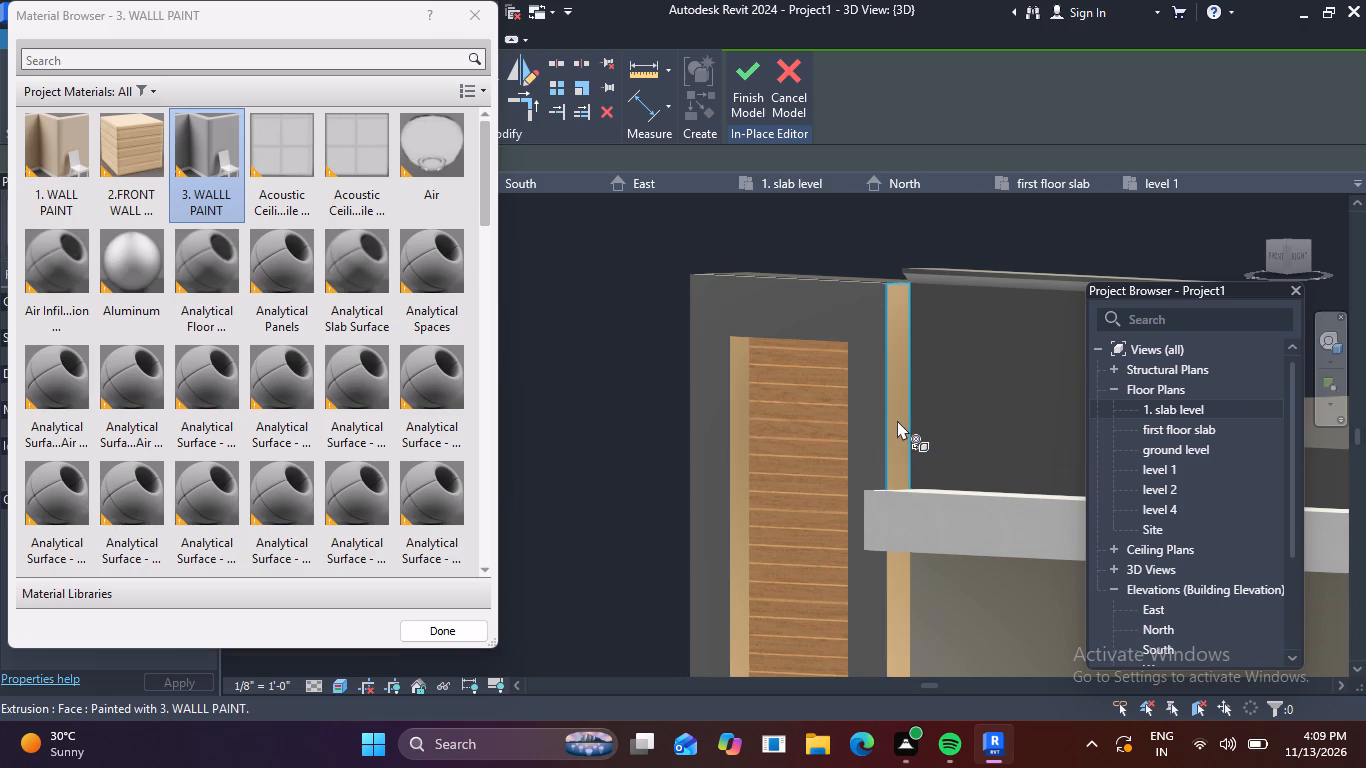
pyautogui.click(900, 382)
pyautogui.scroll(-2, 852, 407)
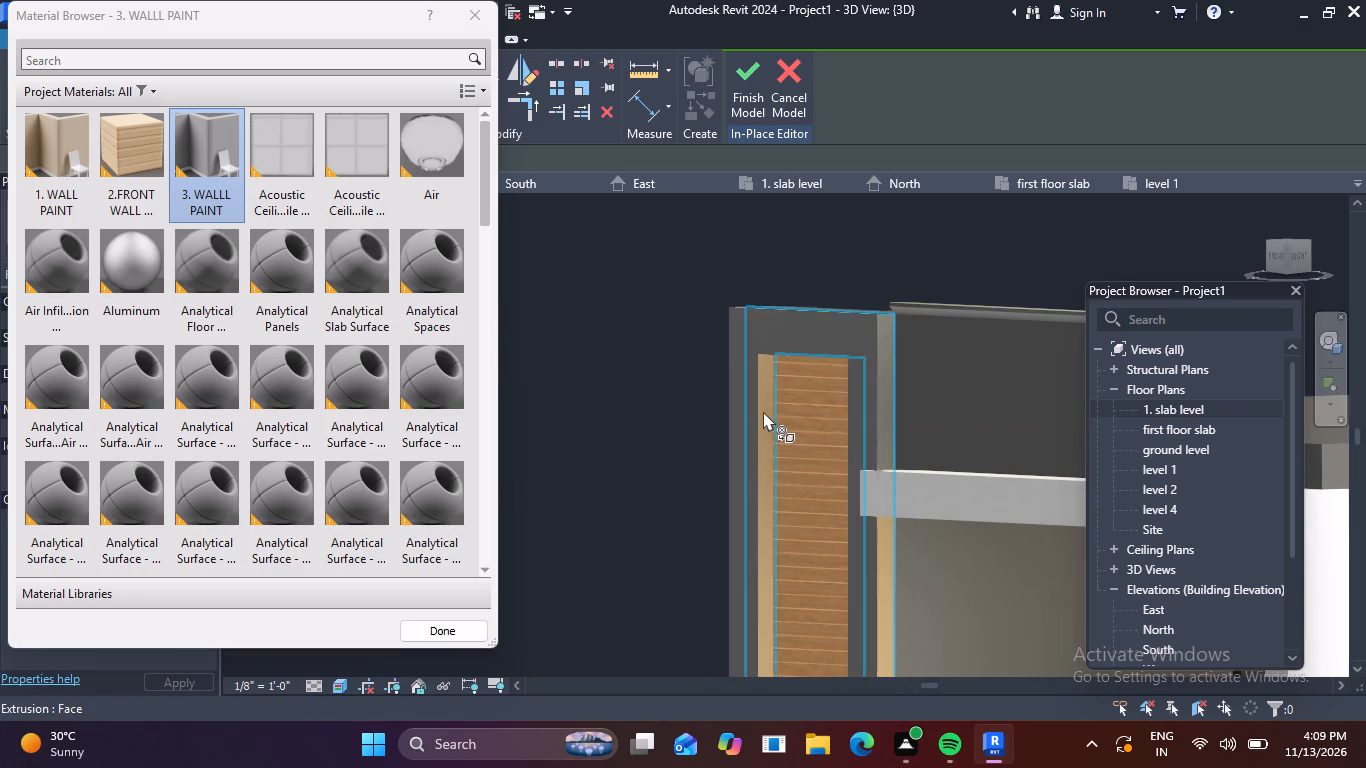
pyautogui.scroll(4, 761, 411)
pyautogui.click(769, 390)
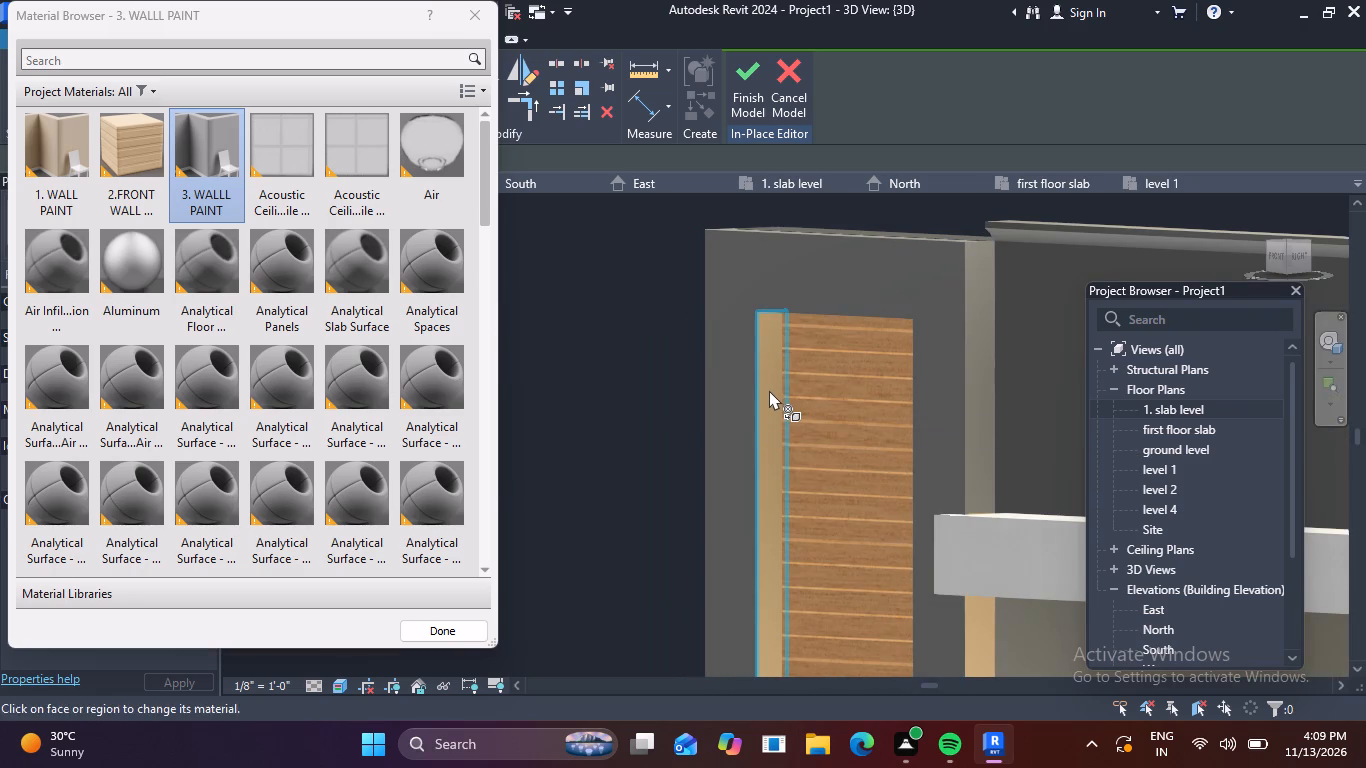
pyautogui.scroll(-5, 800, 422)
pyautogui.scroll(-4, 881, 446)
pyautogui.moveTo(895, 506); pyautogui.dragTo(851, 362, button='middle')
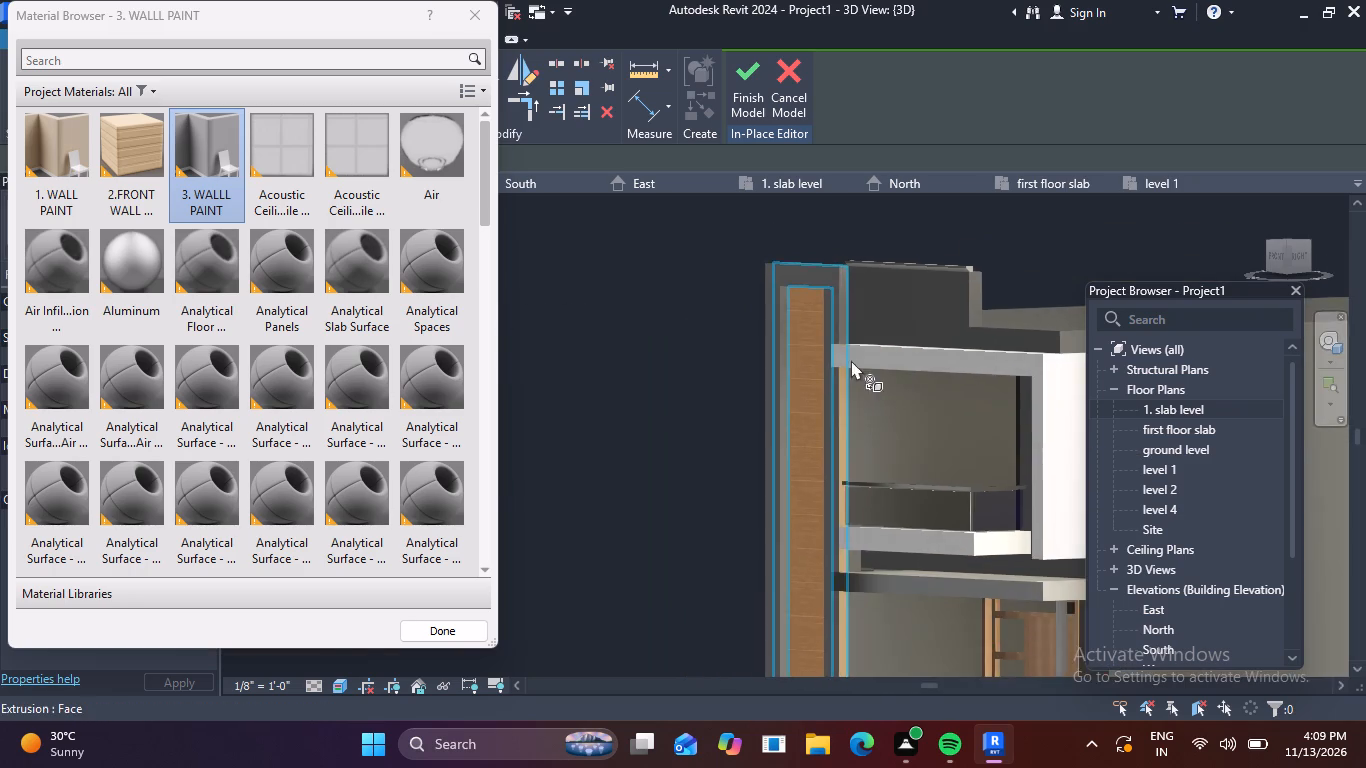
pyautogui.scroll(5, 828, 413)
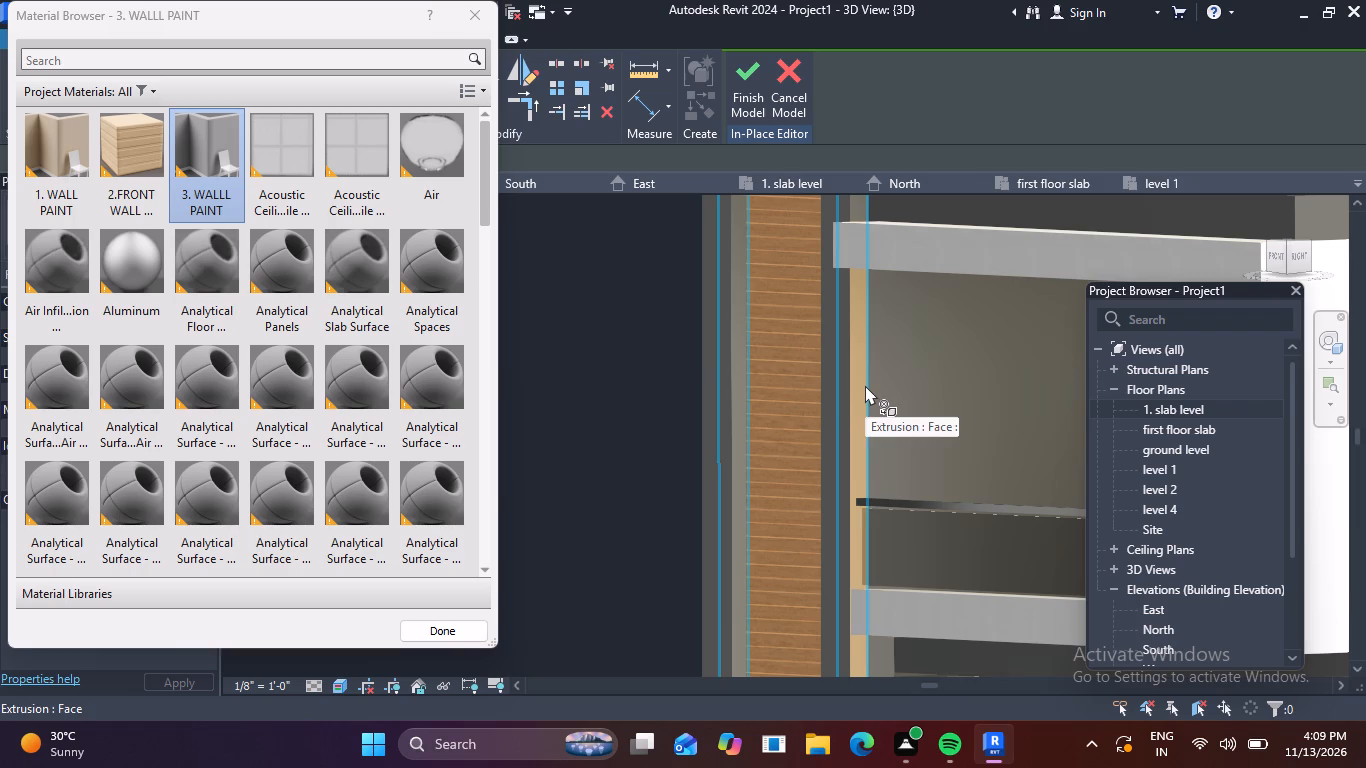
pyautogui.scroll(6, 847, 378)
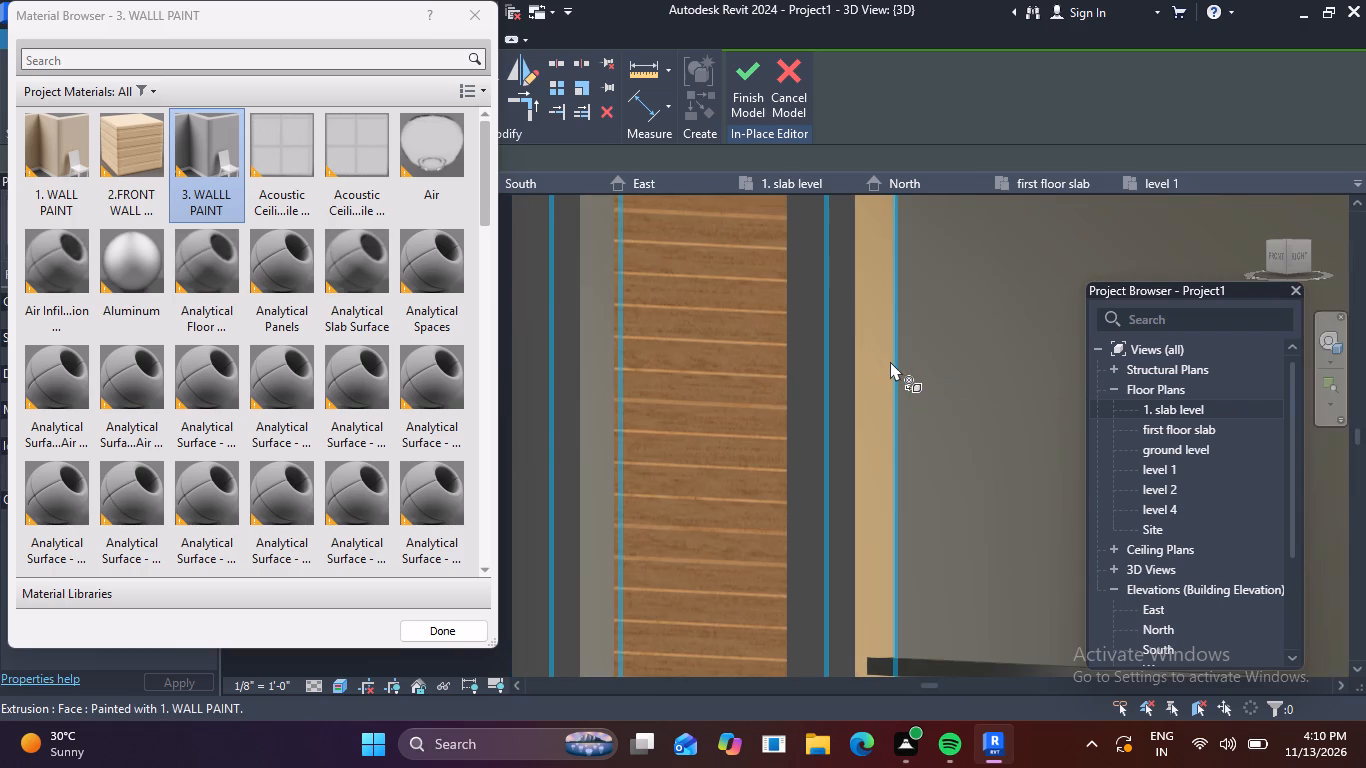
pyautogui.click(882, 363)
# Paint the underside at the top of the frame's recess with 3. WALLL PAINT.
pyautogui.scroll(-5, 880, 370)
pyautogui.moveTo(885, 449); pyautogui.dragTo(875, 297, button='middle')
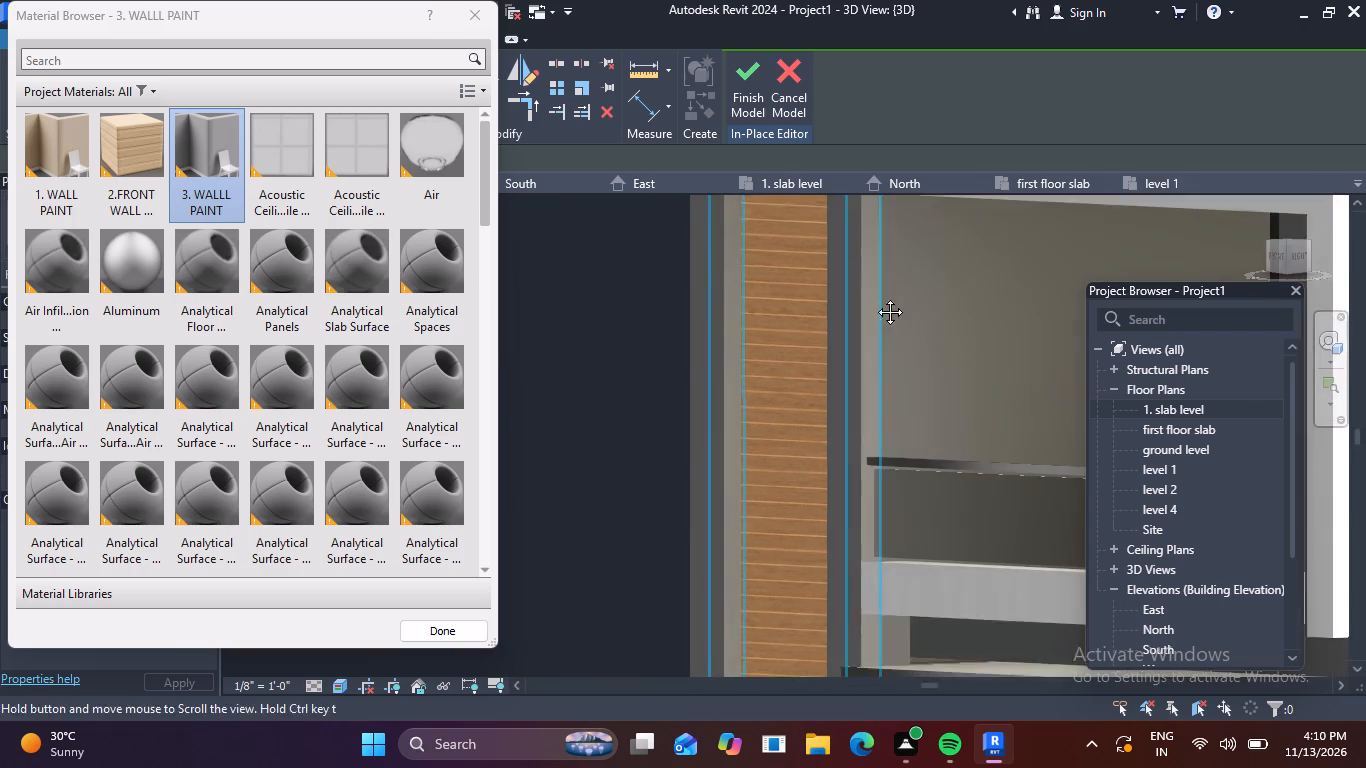
pyautogui.moveTo(875, 297); pyautogui.dragTo(876, 291, button='middle')
pyautogui.scroll(-4, 882, 357)
pyautogui.moveTo(886, 481); pyautogui.dragTo(924, 221, button='middle')
pyautogui.scroll(-2, 877, 369)
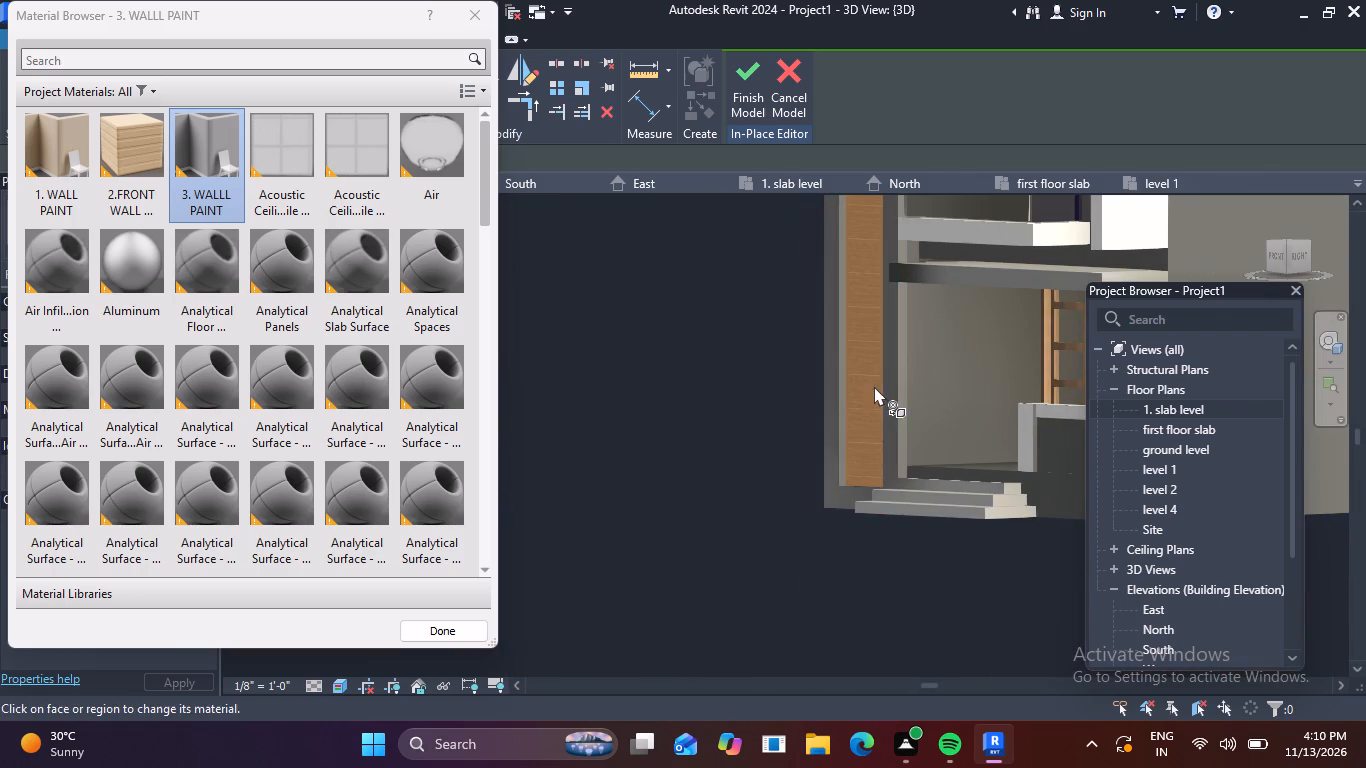
pyautogui.keyDown('shift'); pyautogui.moveTo(813, 334); pyautogui.dragTo(830, 178, button='middle'); pyautogui.keyUp('shift')
pyautogui.moveTo(744, 253); pyautogui.dragTo(694, 473, button='middle')
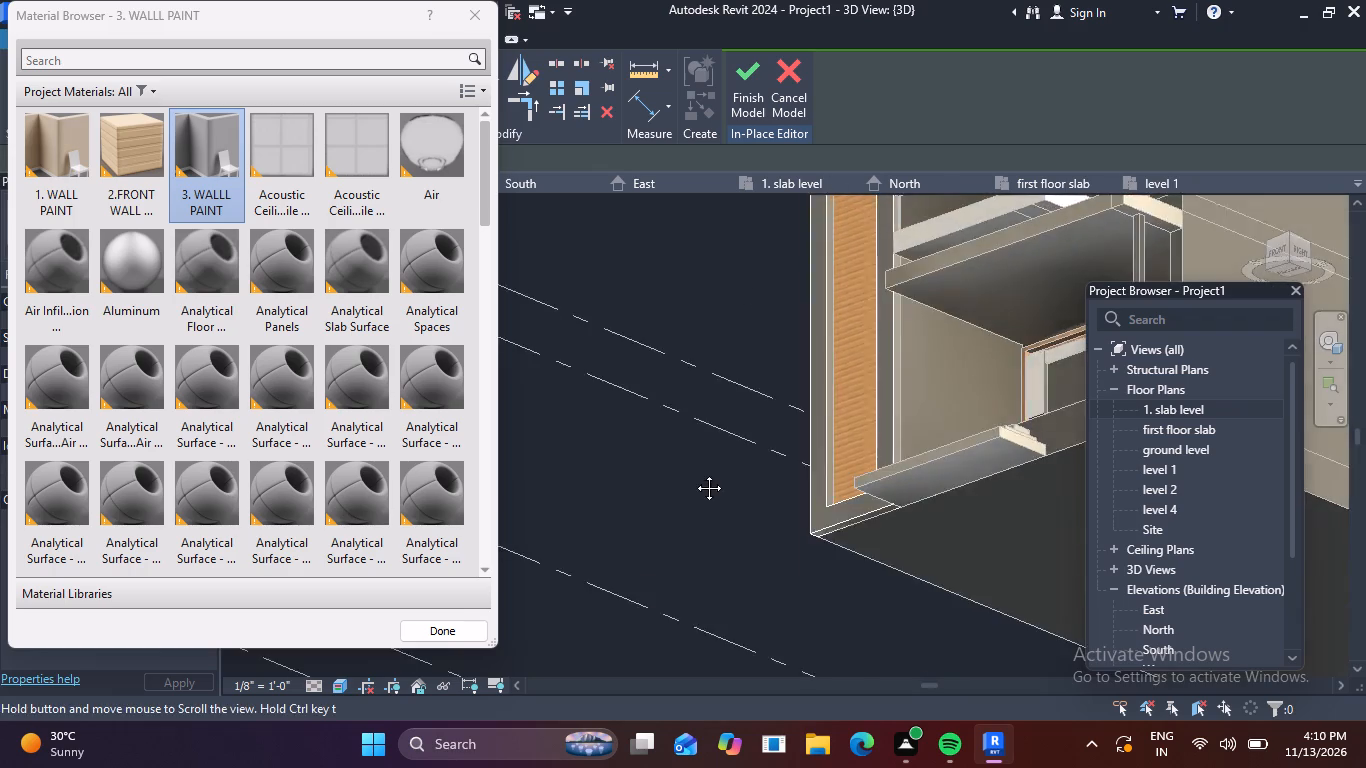
pyautogui.moveTo(694, 473); pyautogui.dragTo(612, 682, button='middle')
pyautogui.keyDown('shift'); pyautogui.moveTo(751, 477); pyautogui.dragTo(837, 309, button='middle'); pyautogui.keyUp('shift')
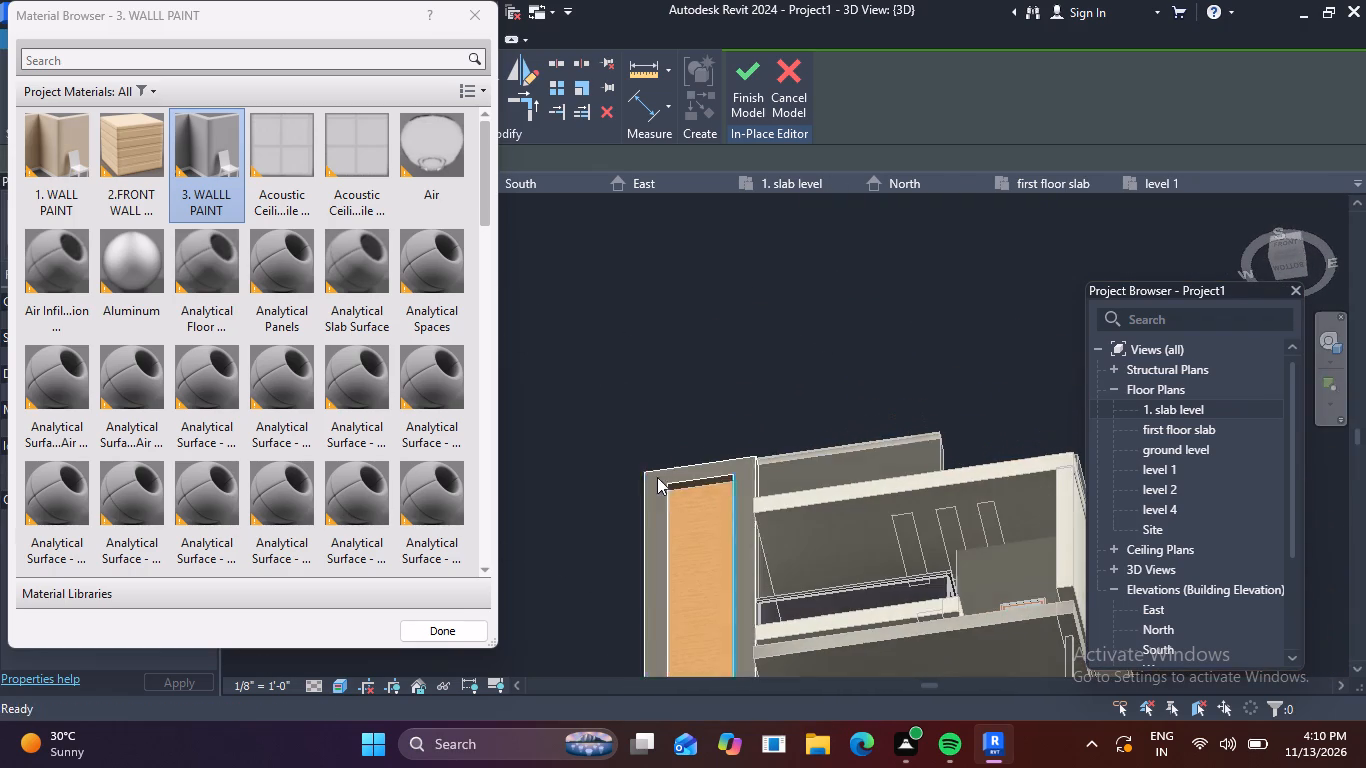
pyautogui.scroll(11, 671, 490)
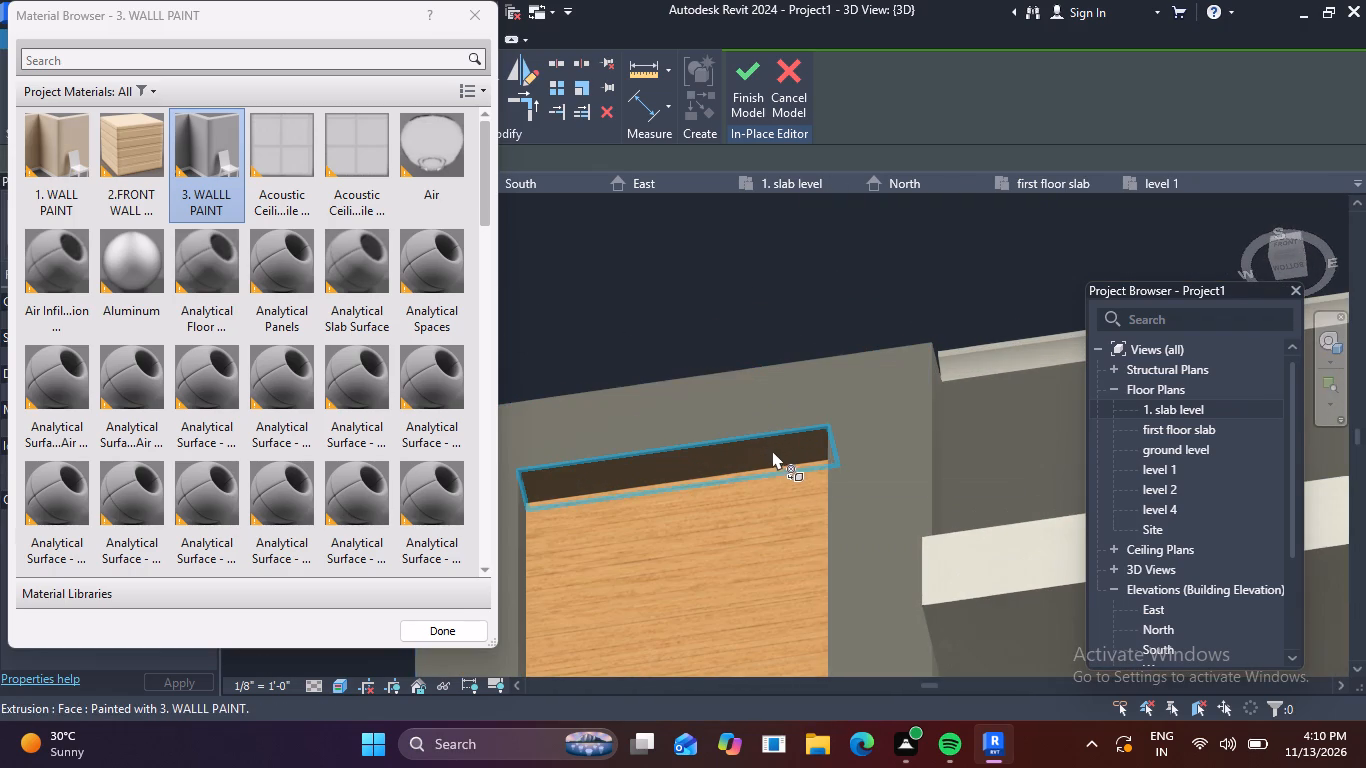
pyautogui.click(775, 453)
# Paint the bottom ledge of the frame's recess with 3. WALLL PAINT and end the Paint command.
pyautogui.scroll(-5, 678, 512)
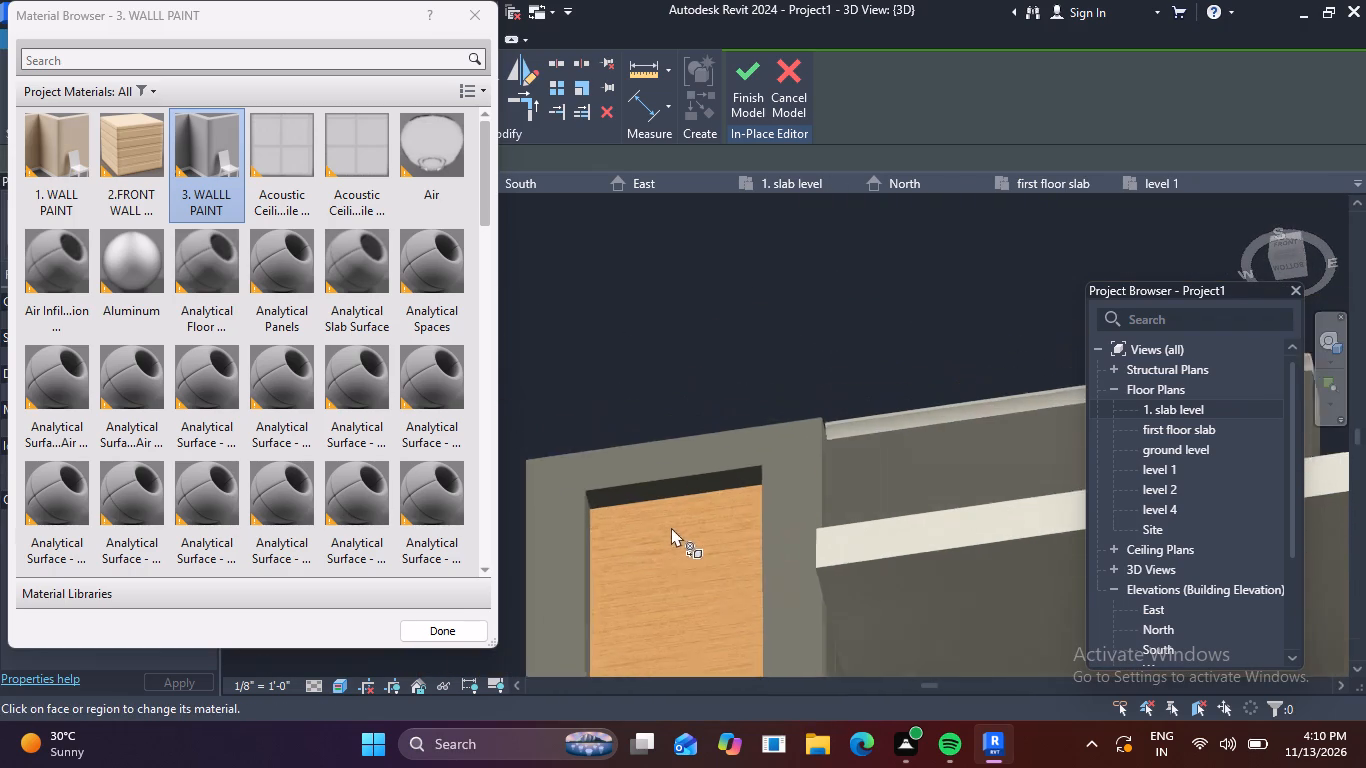
pyautogui.scroll(-4, 683, 543)
pyautogui.moveTo(685, 577); pyautogui.dragTo(724, 343, button='middle')
pyautogui.scroll(-6, 734, 427)
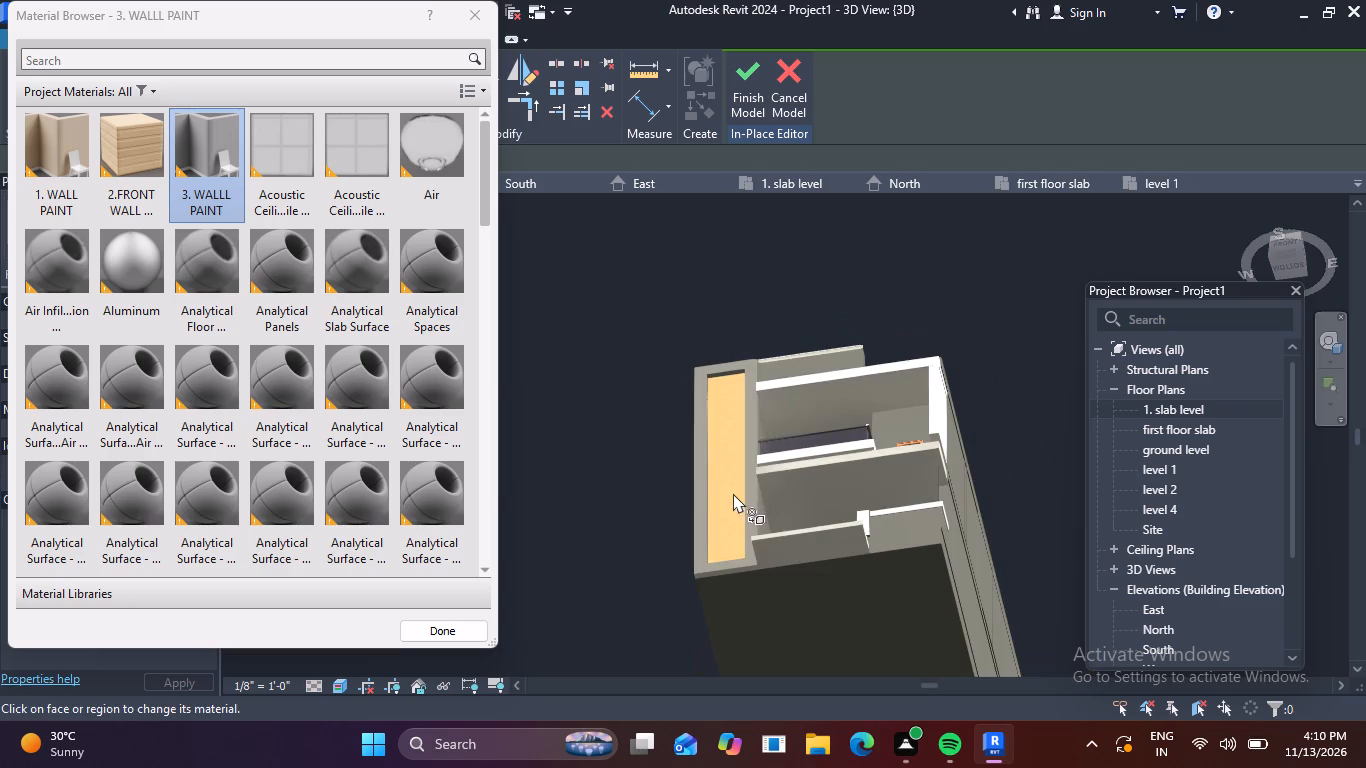
pyautogui.moveTo(733, 493); pyautogui.dragTo(734, 426, button='middle')
pyautogui.scroll(1, 734, 426)
pyautogui.keyDown('shift'); pyautogui.moveTo(736, 422); pyautogui.dragTo(721, 764, button='middle'); pyautogui.keyUp('shift')
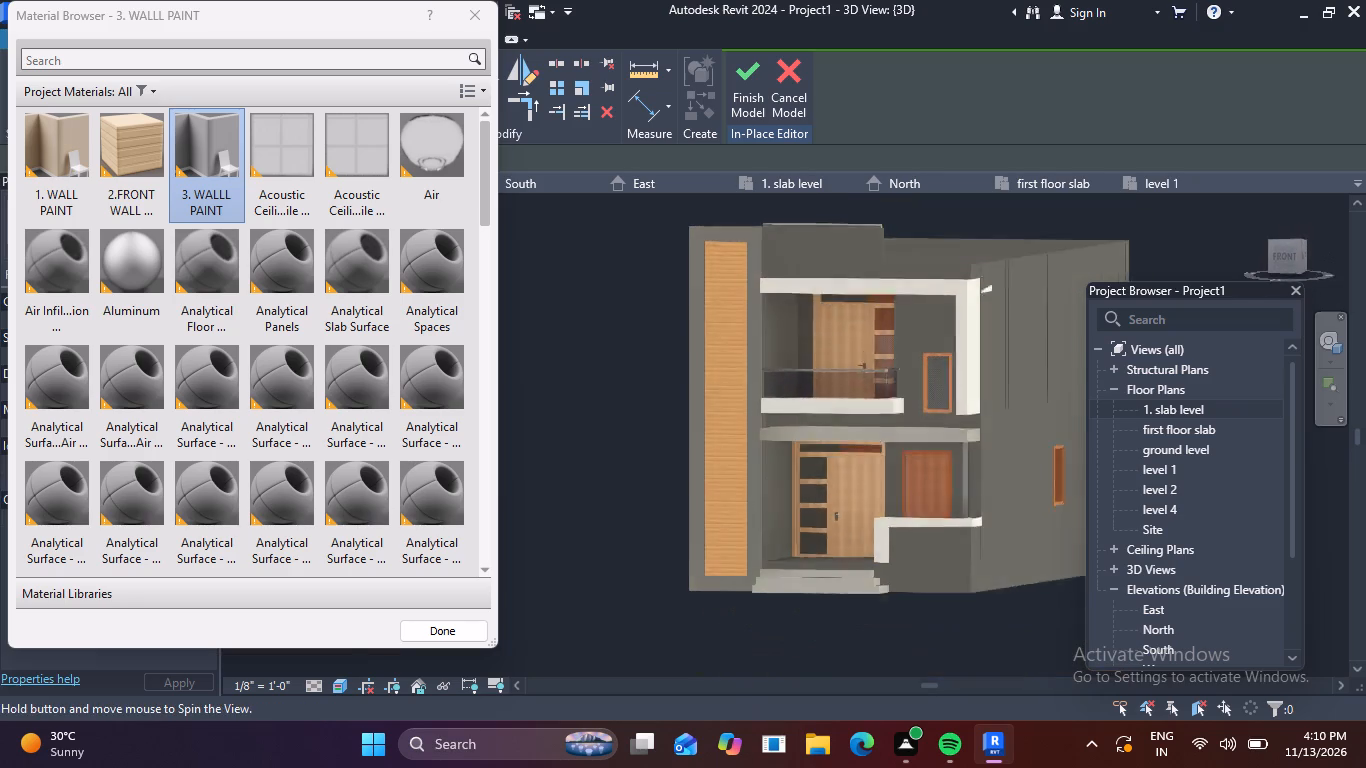
pyautogui.keyDown('shift'); pyautogui.moveTo(721, 764); pyautogui.dragTo(715, 767, button='middle'); pyautogui.keyUp('shift')
pyautogui.keyDown('shift'); pyautogui.moveTo(787, 337); pyautogui.dragTo(764, 583, button='middle'); pyautogui.keyUp('shift')
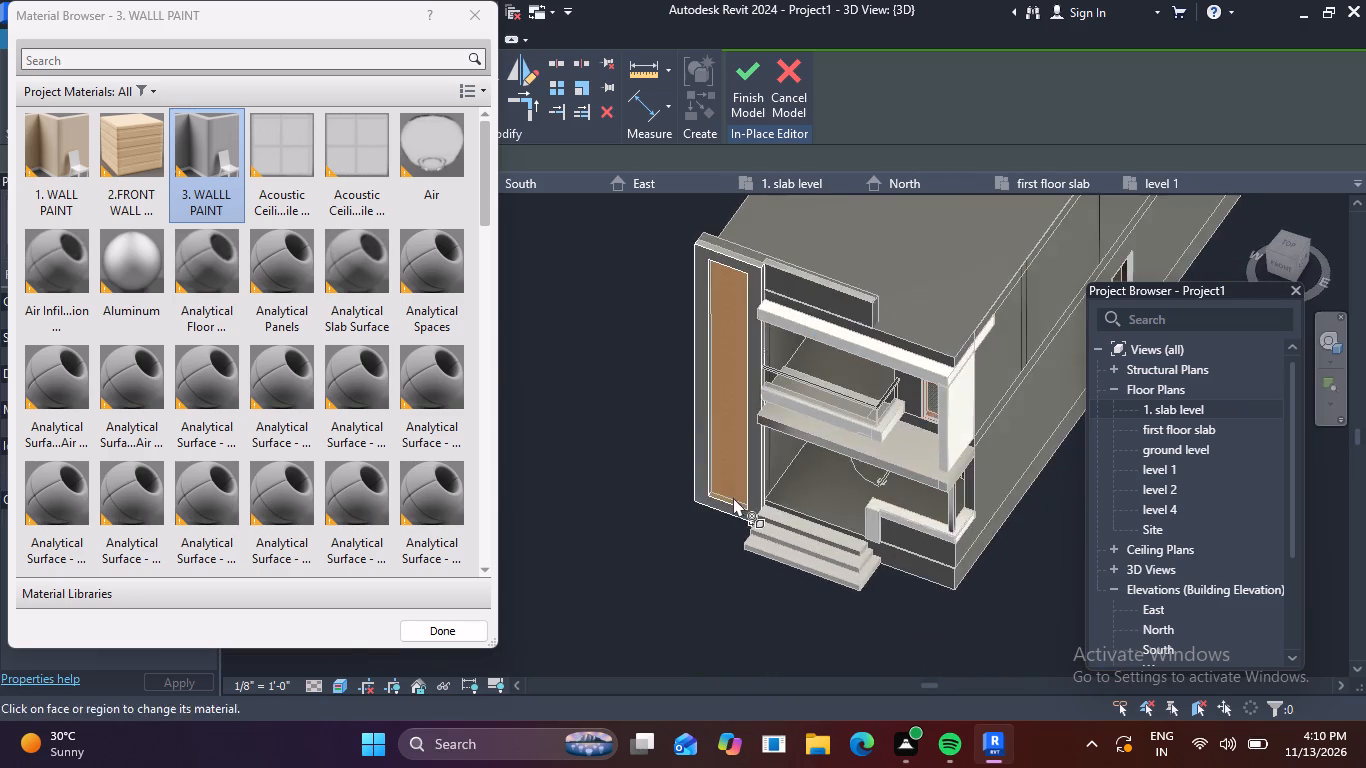
pyautogui.scroll(12, 732, 497)
pyautogui.click(733, 520)
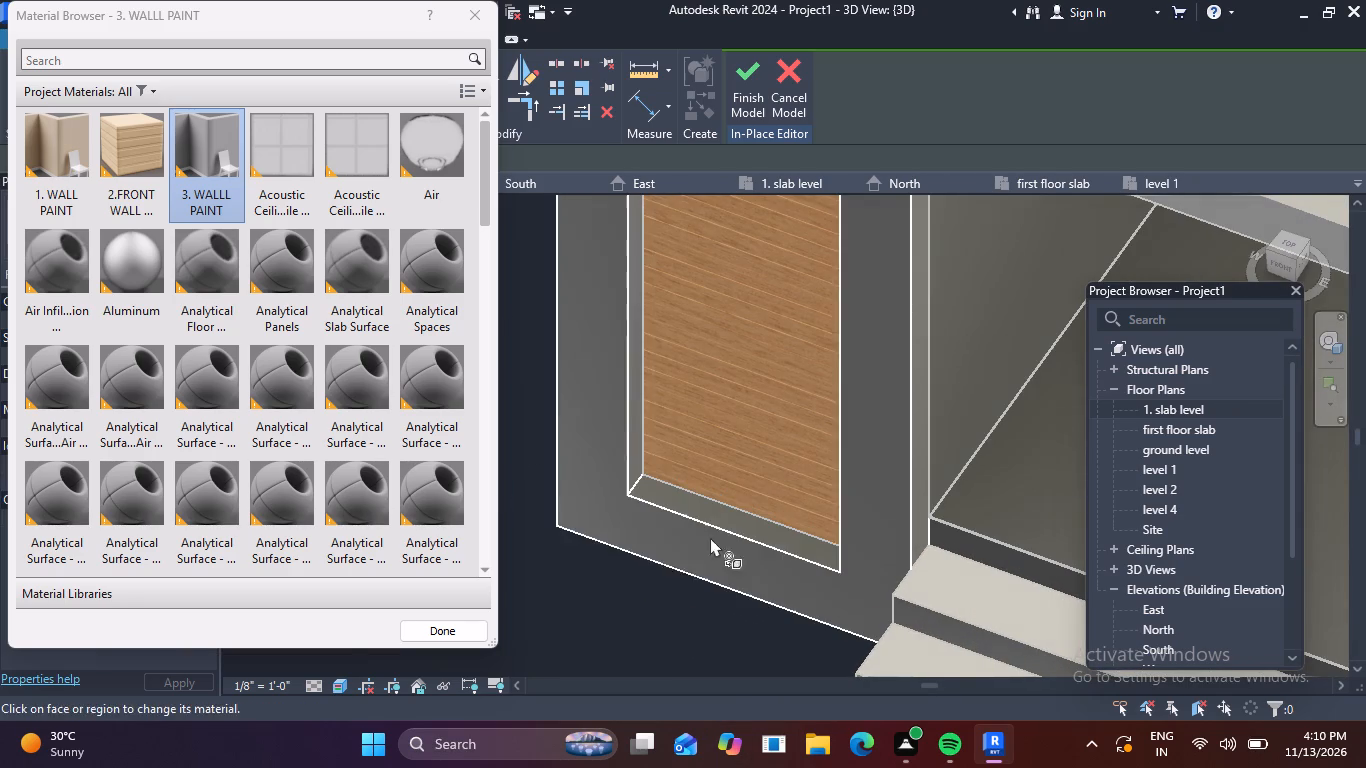
pyautogui.press('Escape')
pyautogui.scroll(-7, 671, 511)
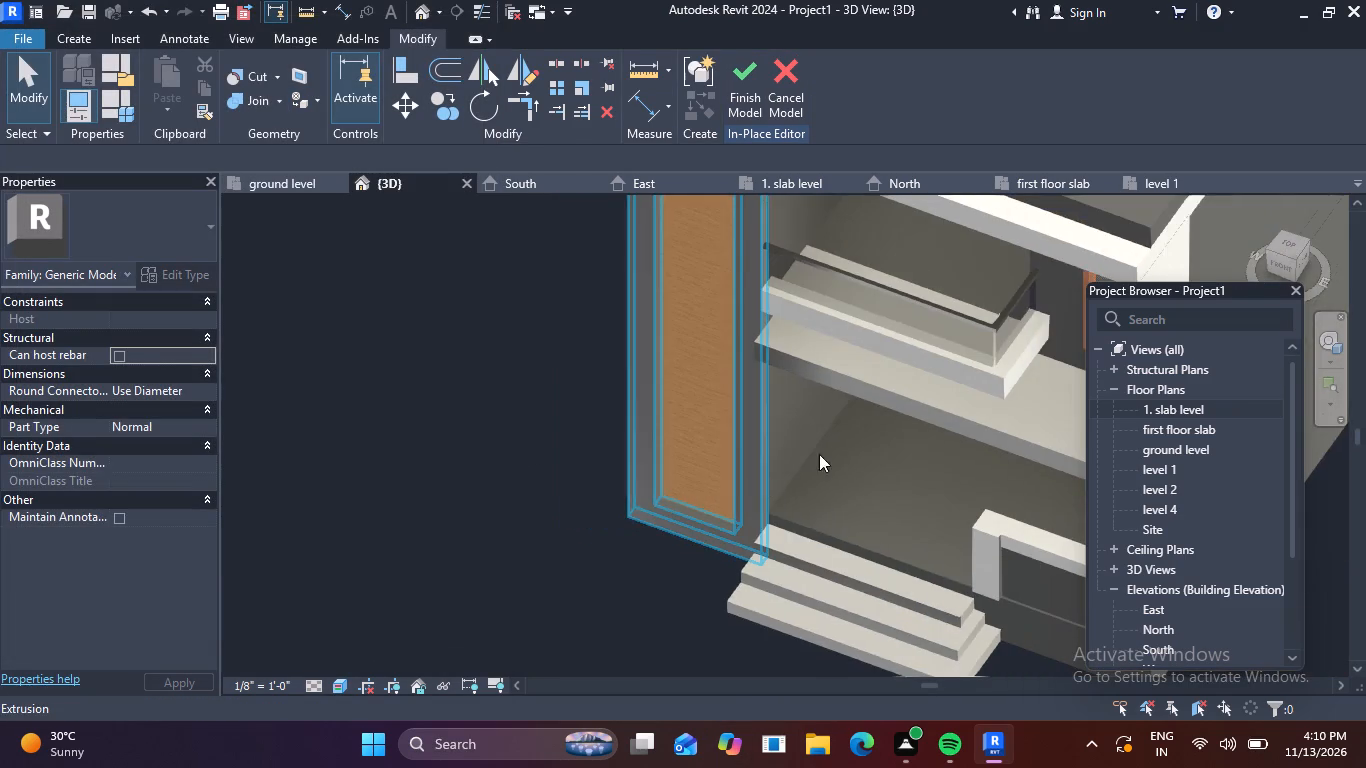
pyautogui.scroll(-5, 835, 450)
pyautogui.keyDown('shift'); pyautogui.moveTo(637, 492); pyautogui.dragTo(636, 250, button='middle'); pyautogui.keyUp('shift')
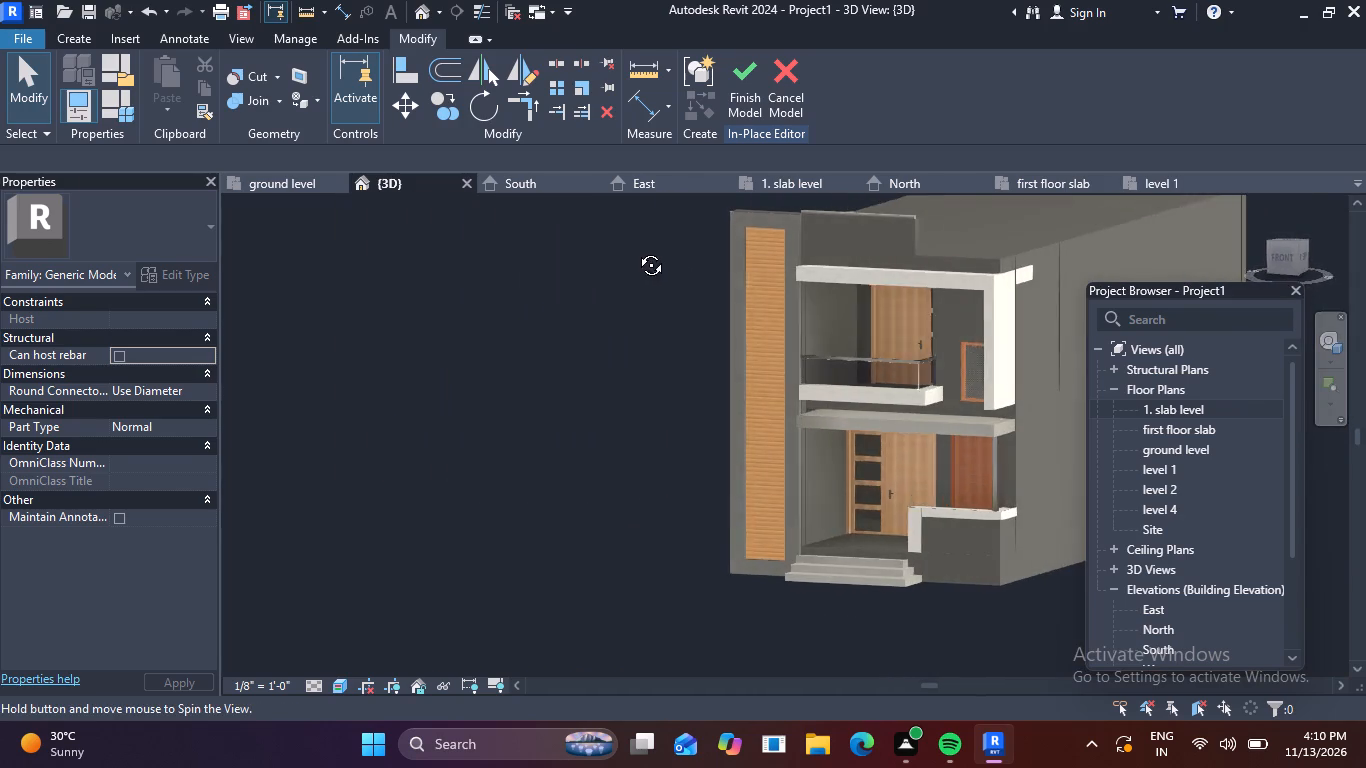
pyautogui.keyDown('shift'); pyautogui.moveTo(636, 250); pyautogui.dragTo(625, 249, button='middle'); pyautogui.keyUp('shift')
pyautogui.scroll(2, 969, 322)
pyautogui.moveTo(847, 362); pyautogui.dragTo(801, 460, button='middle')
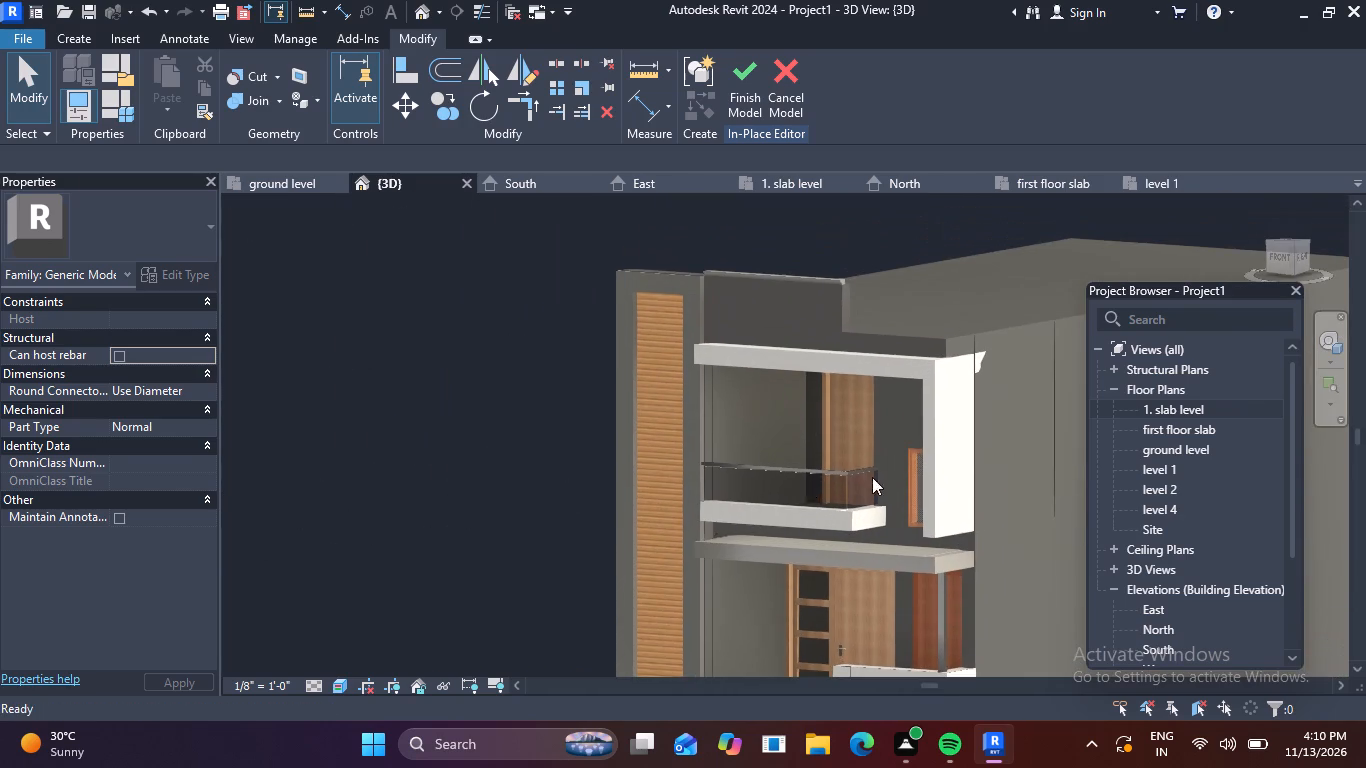
# Inspect the front facade from the entrance steps up to the roof parapet, viewing the painted frame from several angles.
pyautogui.moveTo(894, 463); pyautogui.dragTo(778, 278, button='middle')
pyautogui.scroll(3, 880, 401)
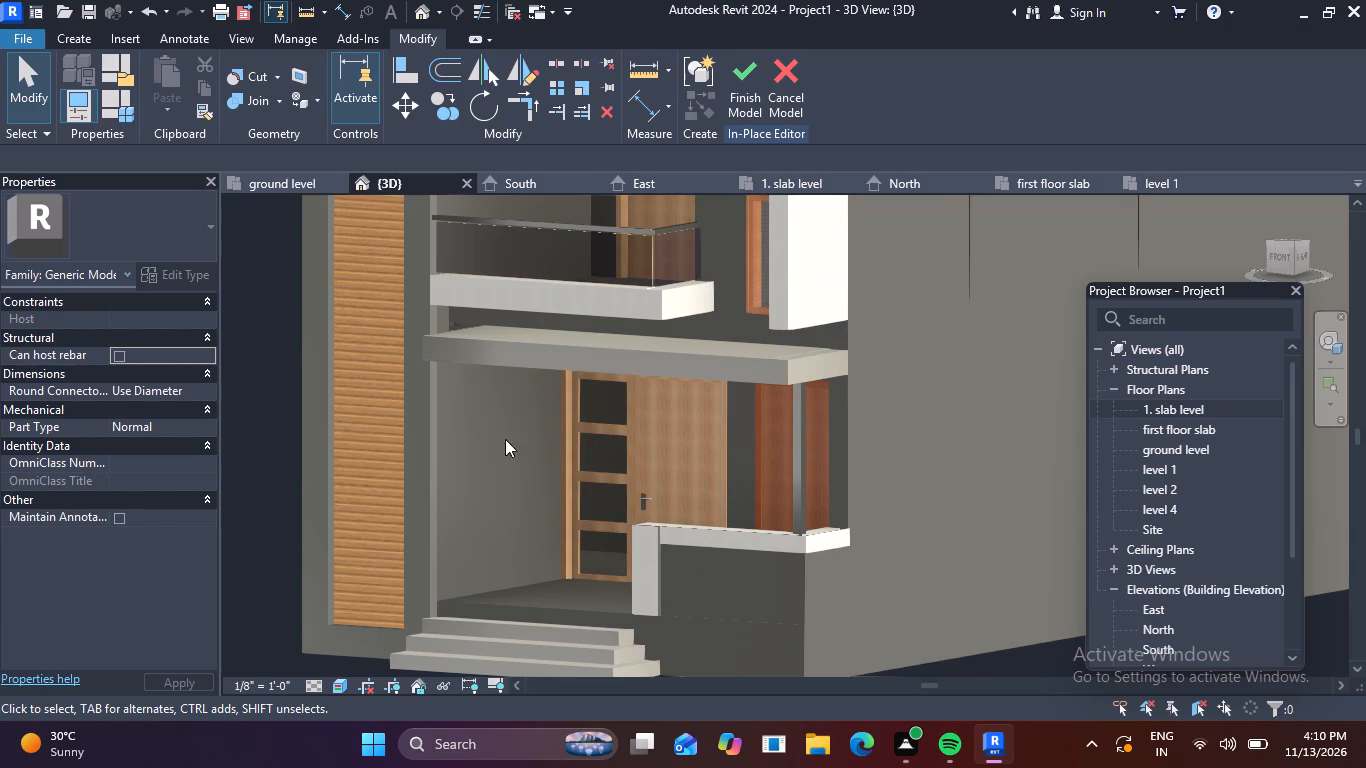
pyautogui.scroll(-3, 320, 364)
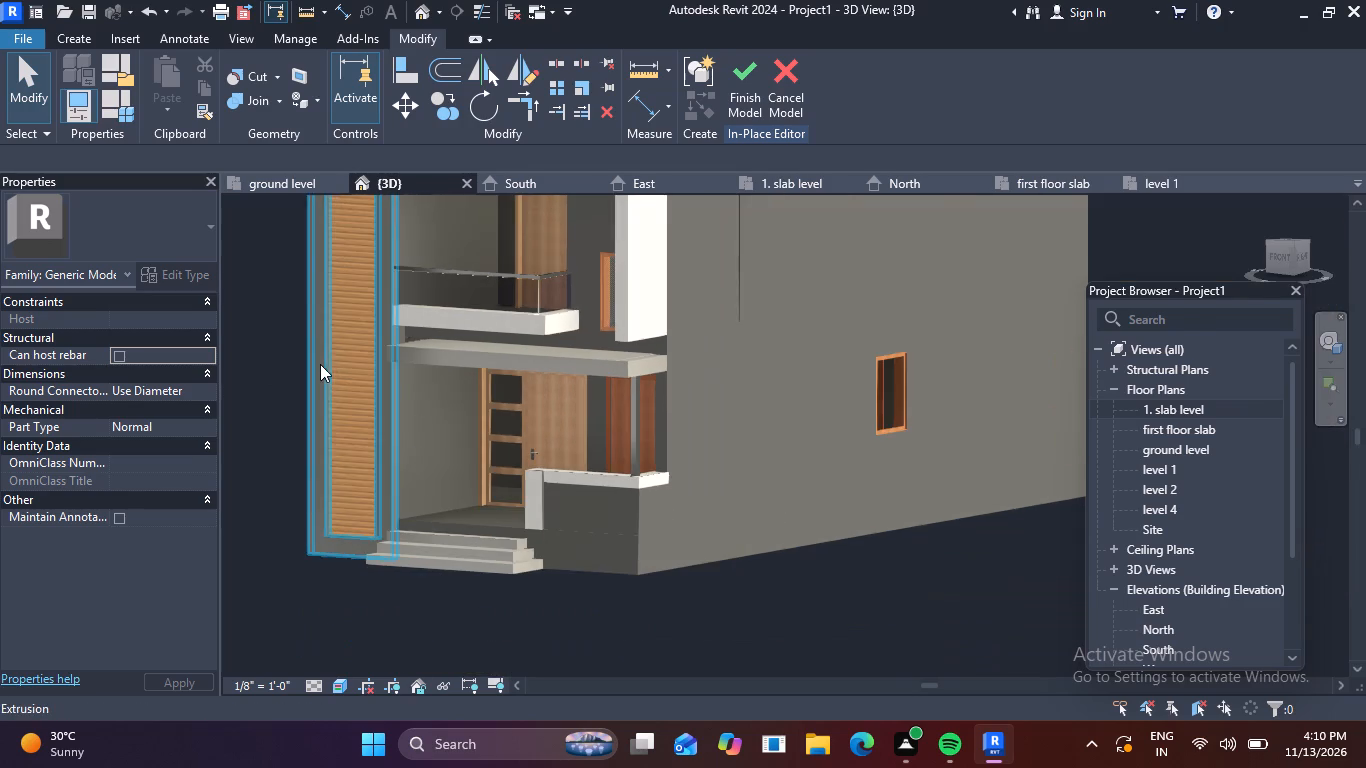
pyautogui.moveTo(593, 326); pyautogui.dragTo(534, 573, button='middle')
pyautogui.scroll(4, 558, 379)
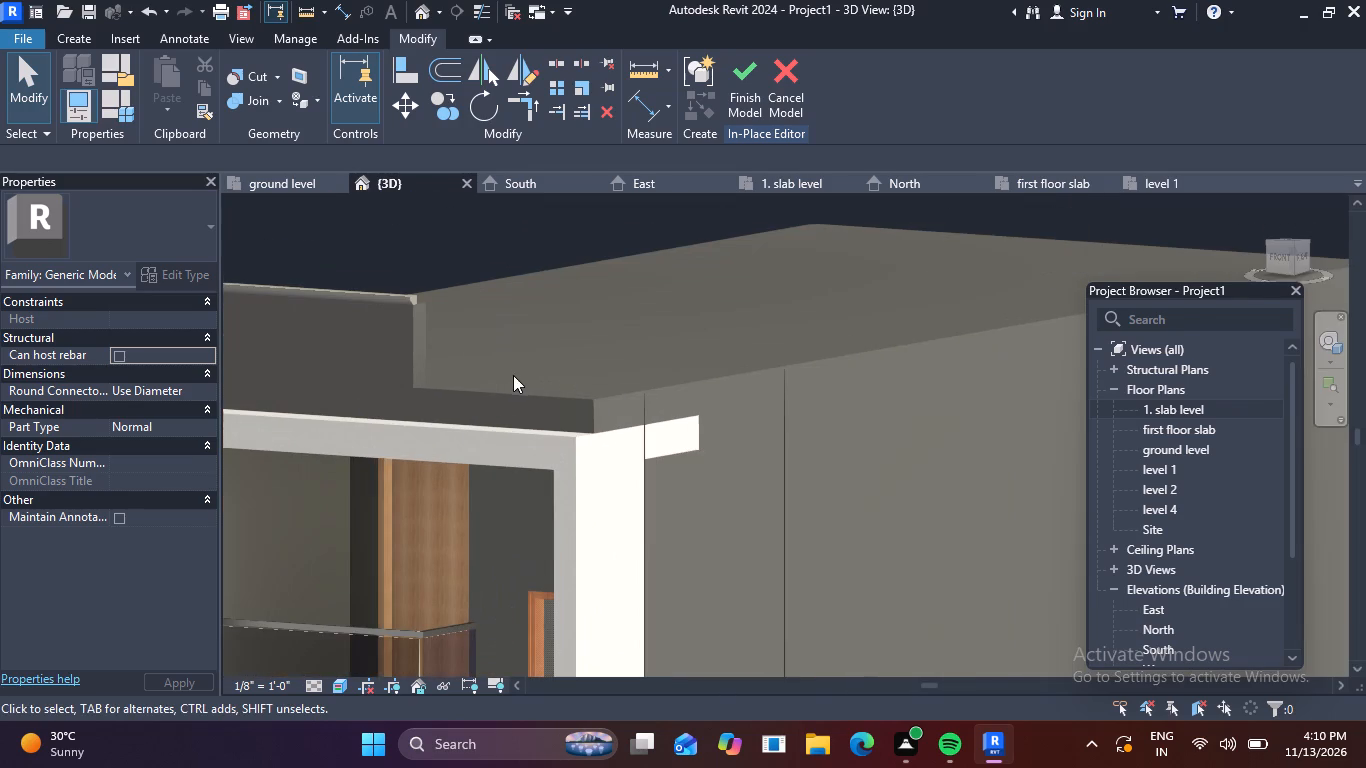
pyautogui.moveTo(766, 403); pyautogui.dragTo(1052, 383, button='middle')
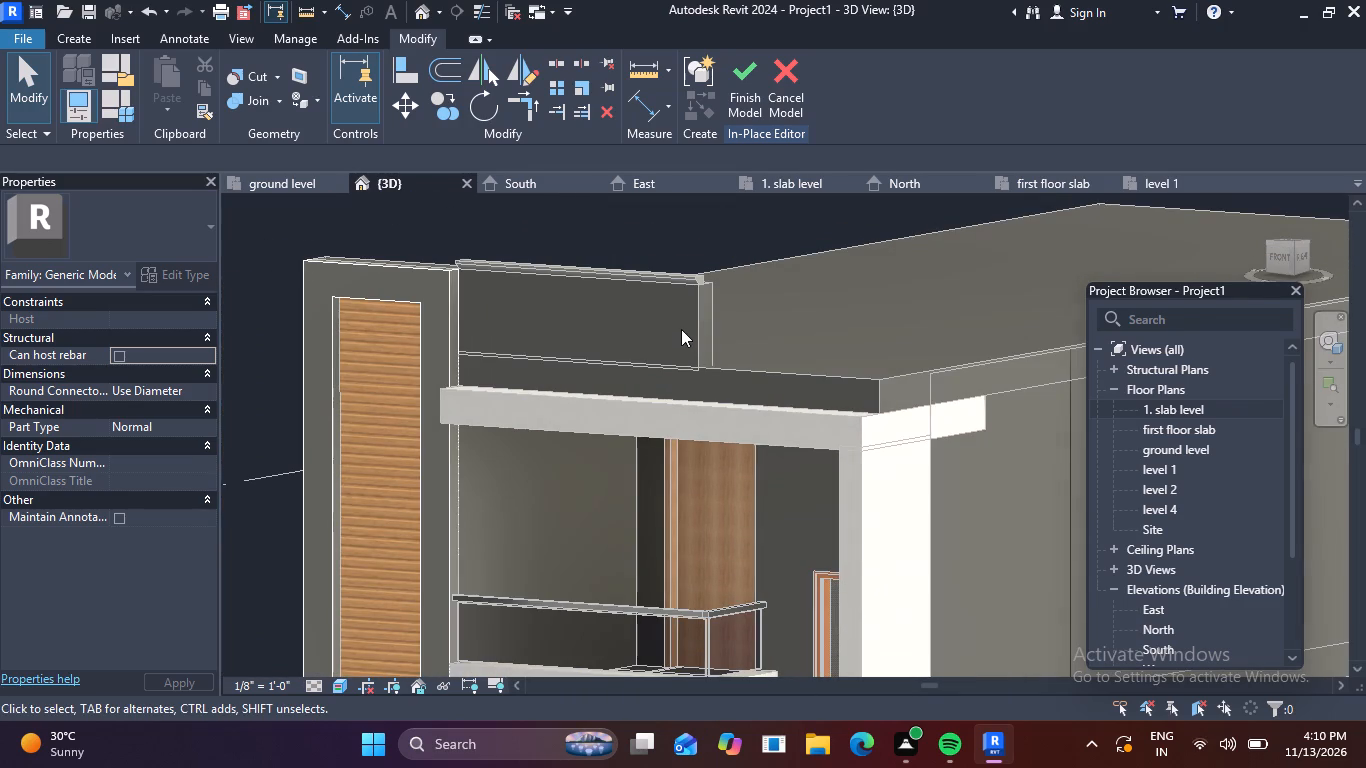
pyautogui.click(703, 309)
pyautogui.scroll(-4, 649, 280)
pyautogui.moveTo(663, 307); pyautogui.dragTo(697, 330, button='middle')
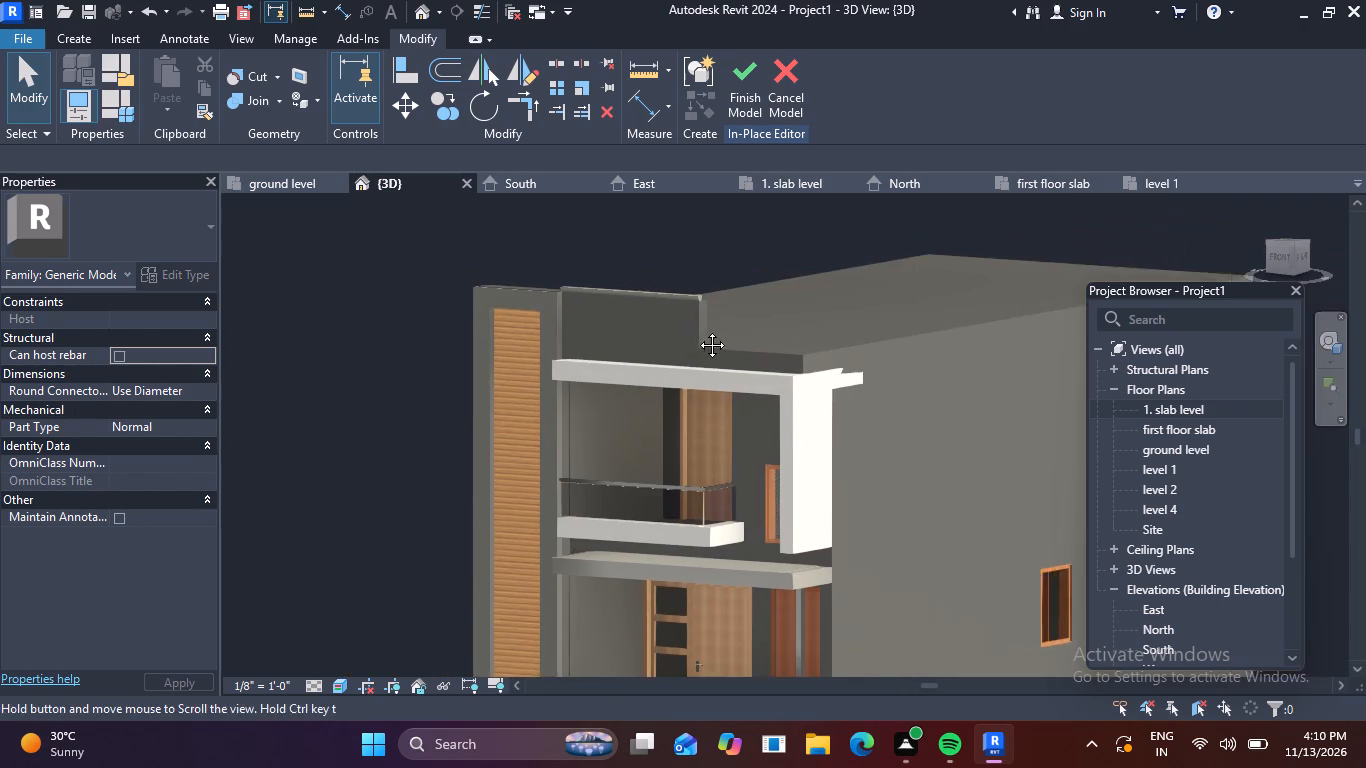
pyautogui.moveTo(697, 330); pyautogui.dragTo(716, 333, button='middle')
pyautogui.keyDown('shift'); pyautogui.moveTo(626, 363); pyautogui.dragTo(715, 359, button='middle'); pyautogui.keyUp('shift')
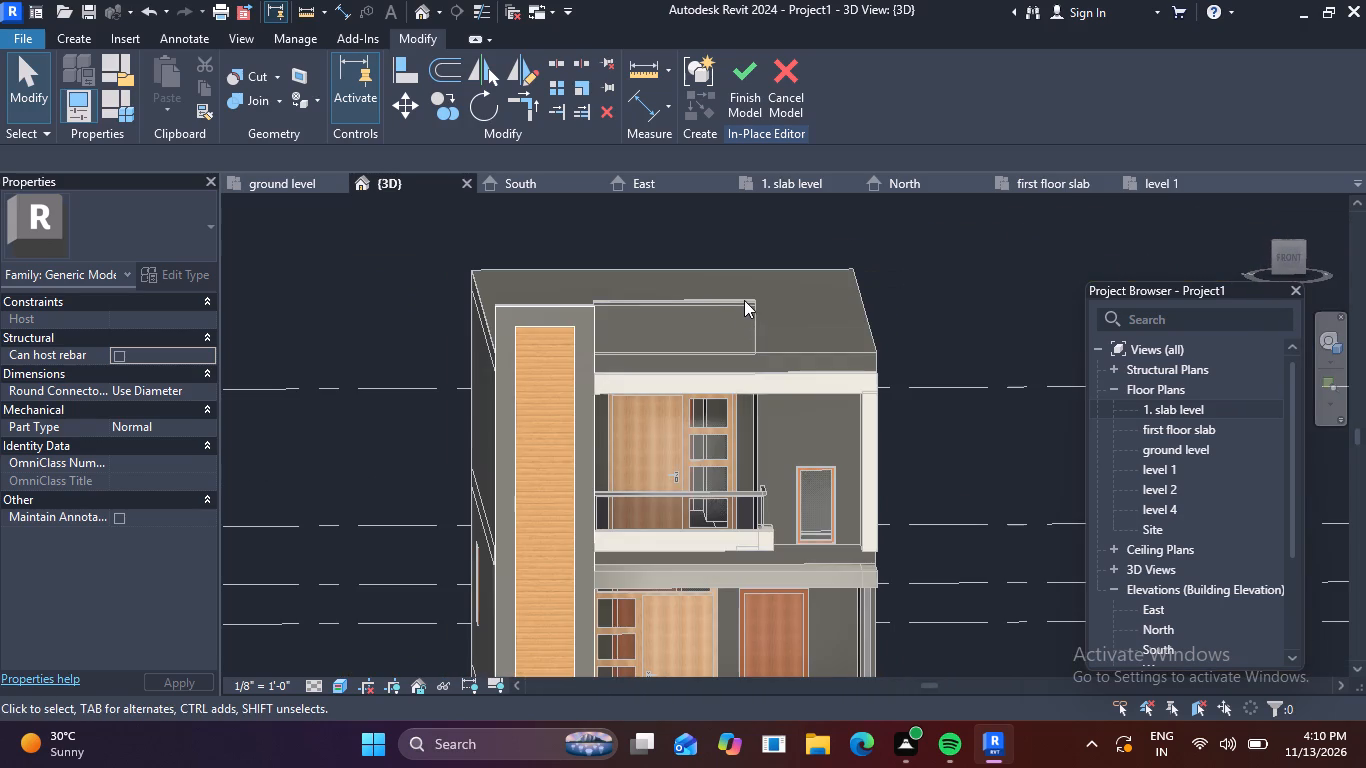
pyautogui.press('Escape')
pyautogui.press('Escape')
pyautogui.scroll(4, 753, 315)
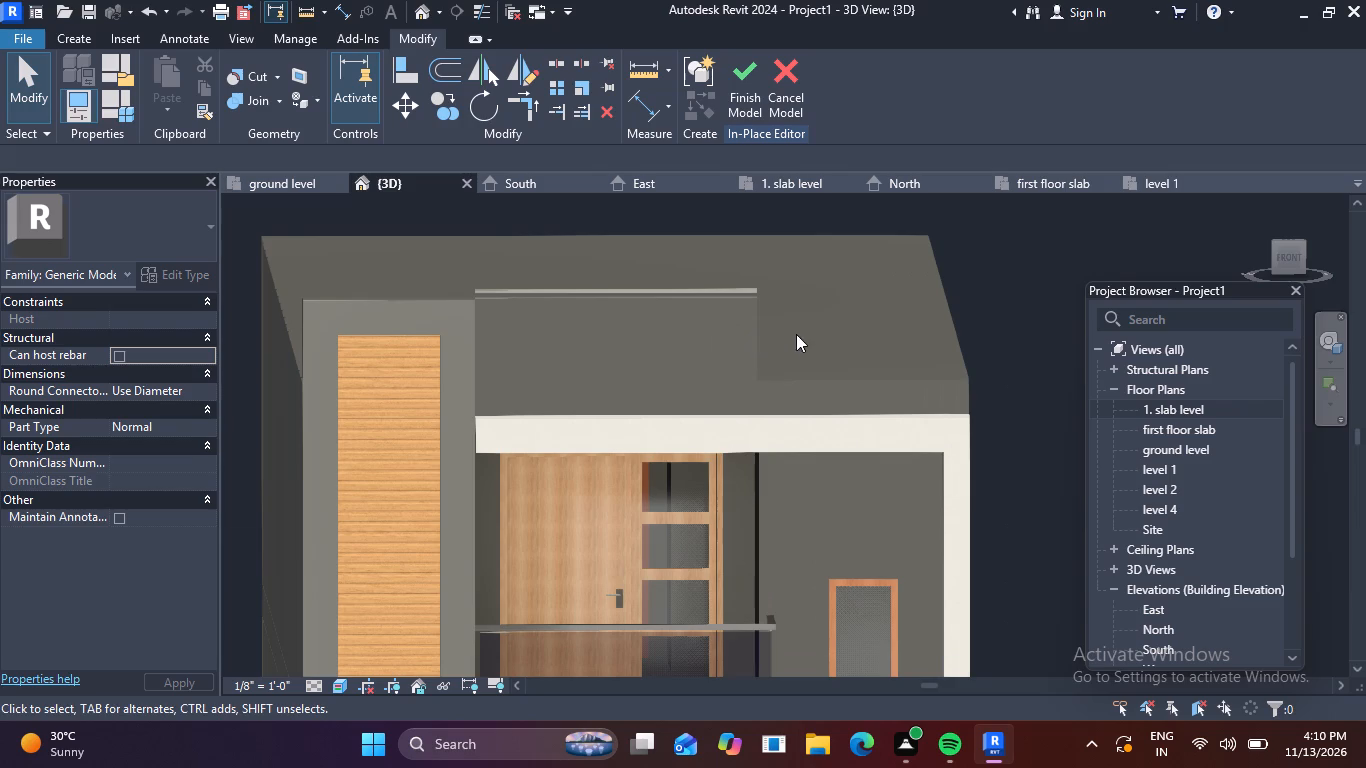
pyautogui.keyDown('shift'); pyautogui.moveTo(796, 334); pyautogui.dragTo(719, 330, button='middle'); pyautogui.keyUp('shift')
pyautogui.scroll(1, 719, 330)
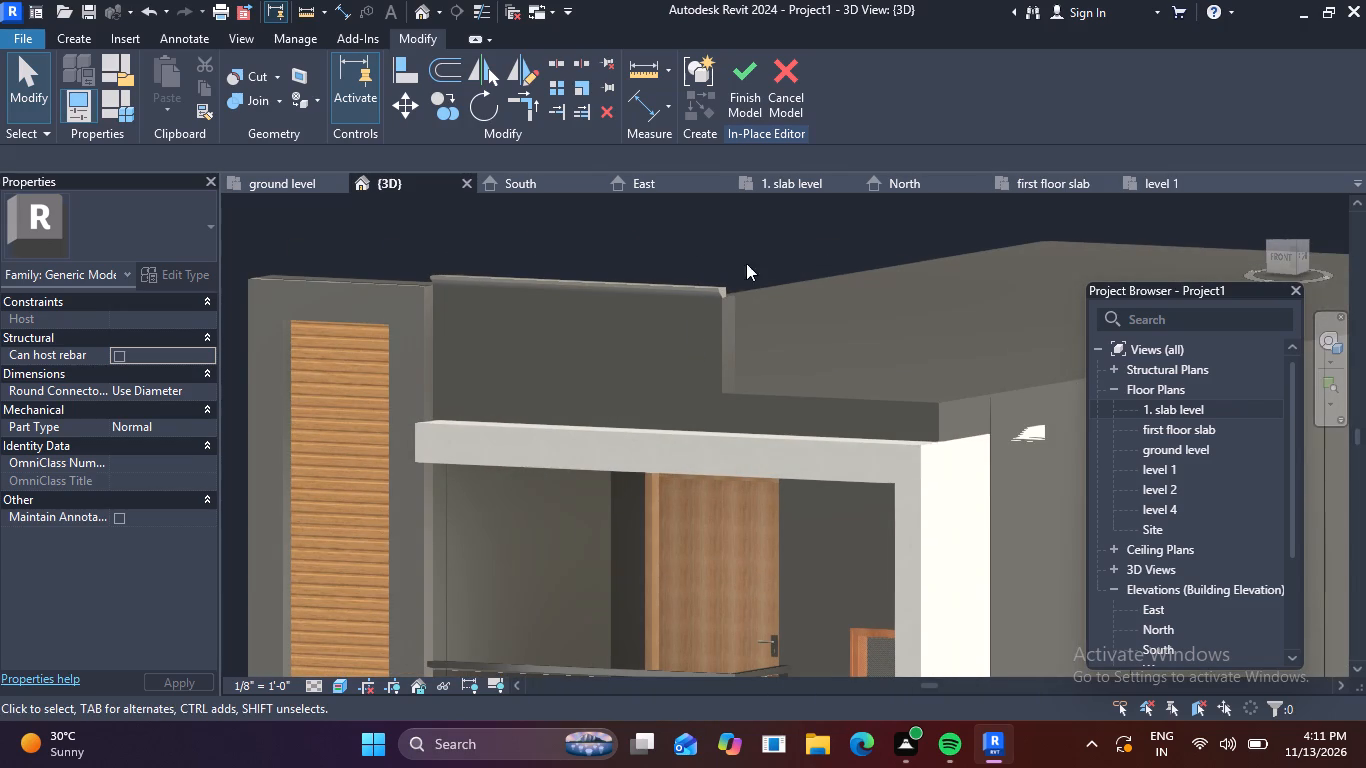
# Finish the in-place model edit of the tall front panel's frame.
pyautogui.click(746, 84)
# Select the parapet wall on the roof above the balcony, beside the tall front panel.
pyautogui.scroll(3, 718, 342)
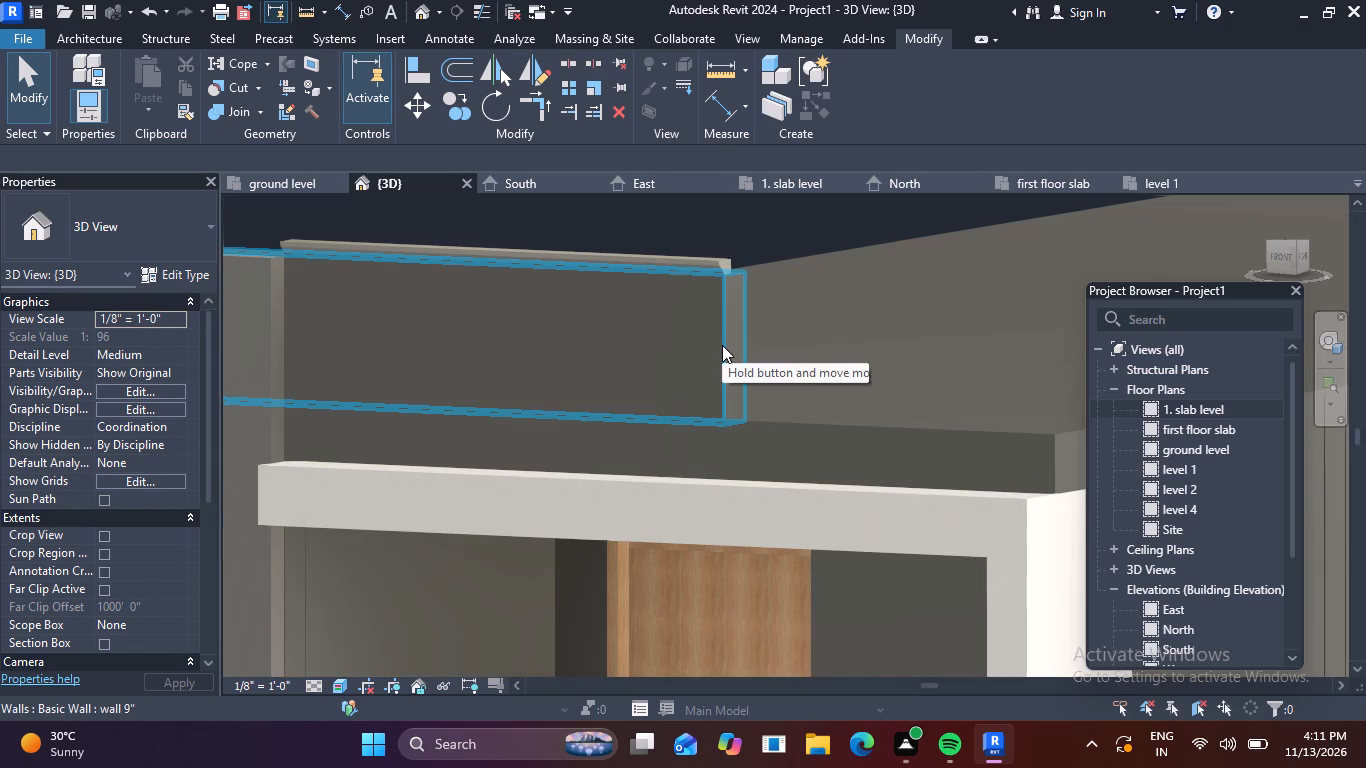
pyautogui.click(722, 345)
pyautogui.scroll(-2, 624, 329)
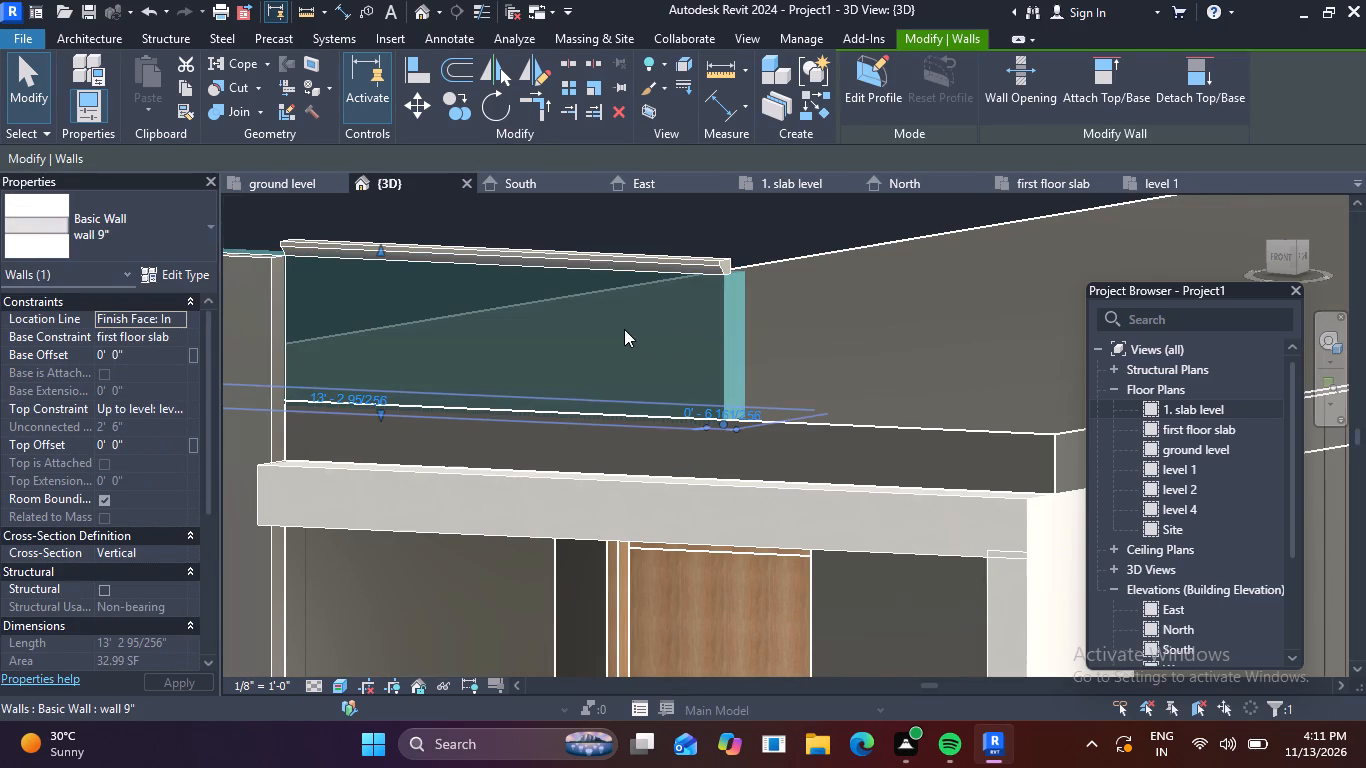
pyautogui.scroll(-2, 624, 329)
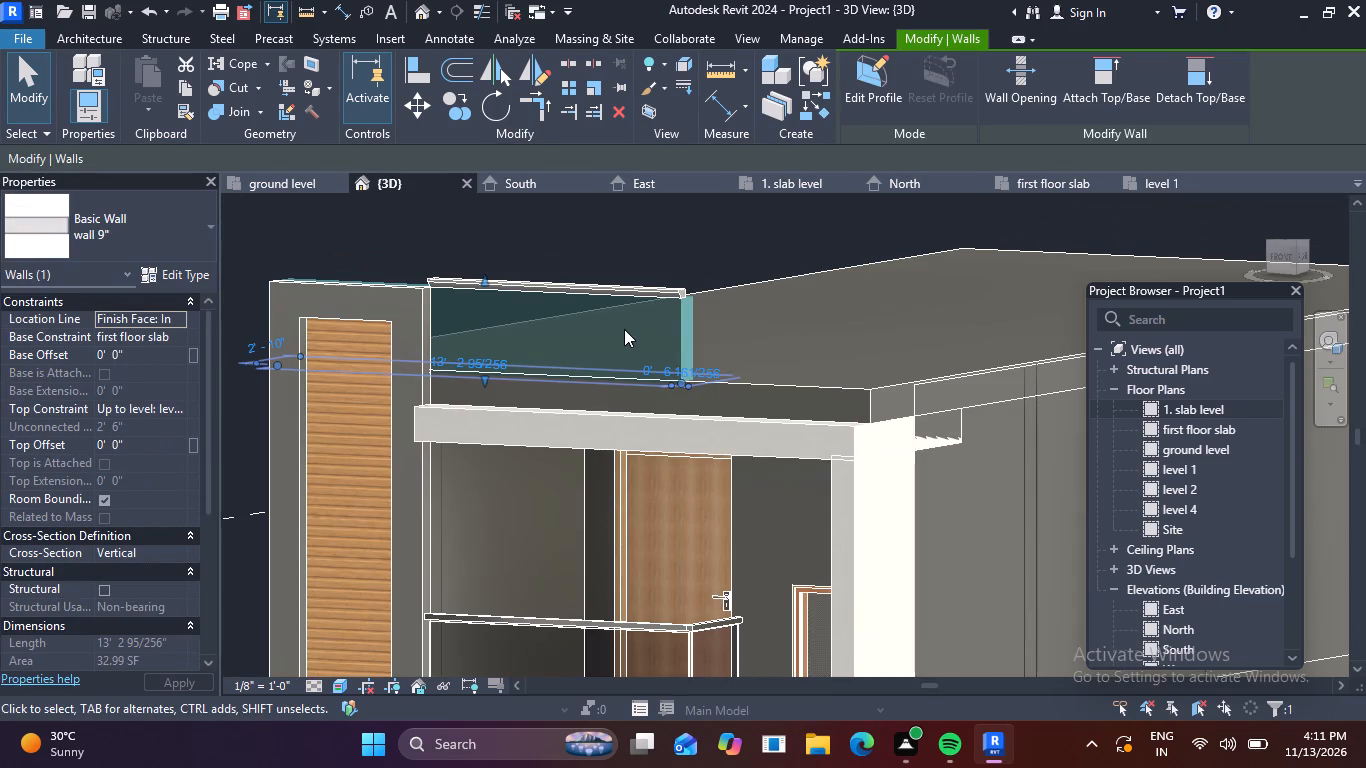
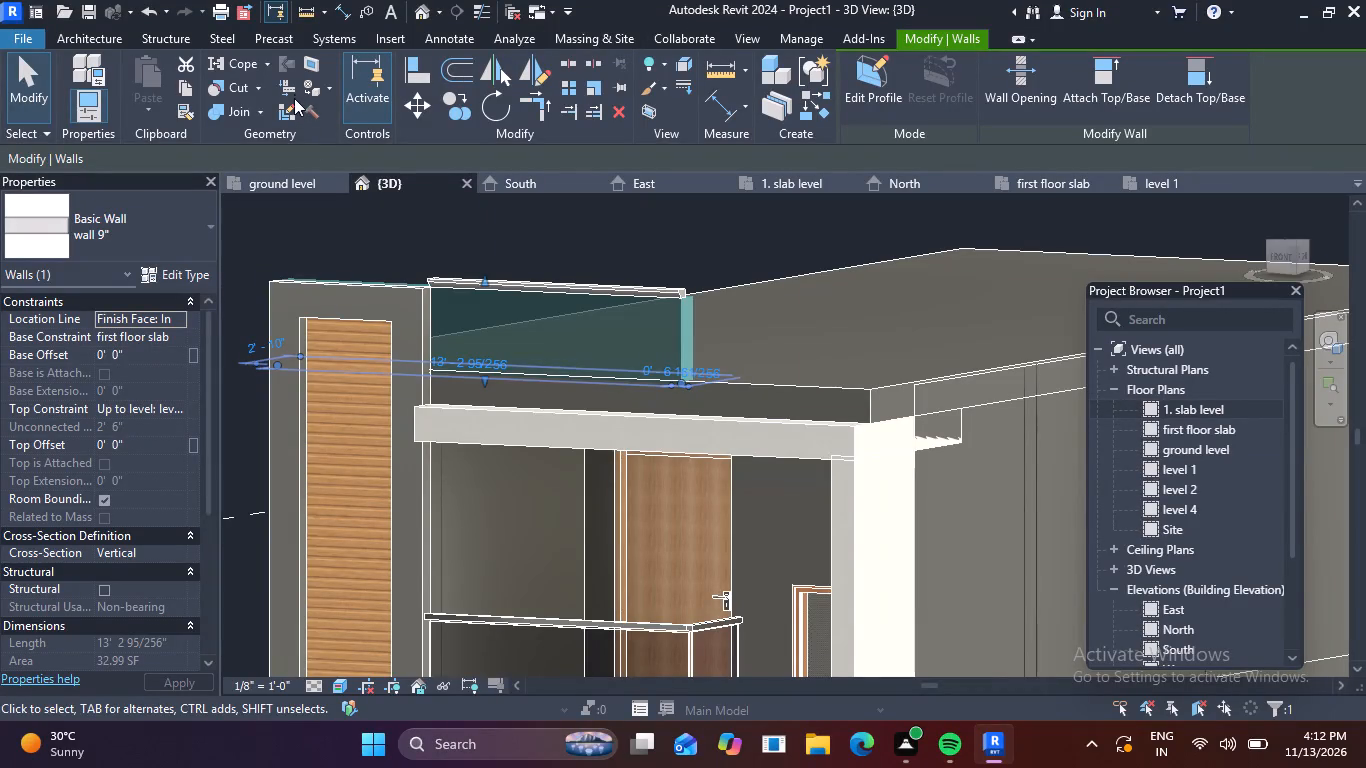
# Paint the front face of the roof parapet wall above the balcony with 1. WALL PAINT.
pyautogui.click(331, 81)
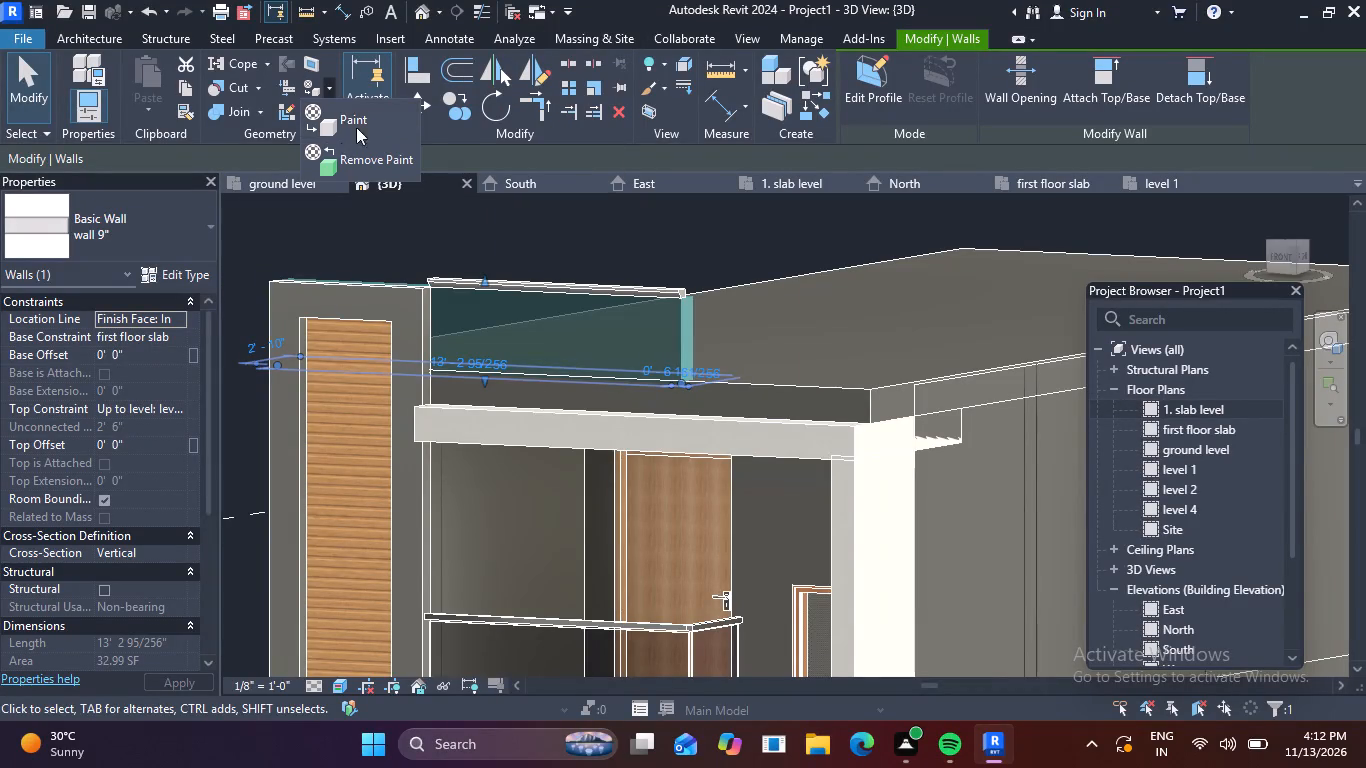
pyautogui.click(365, 117)
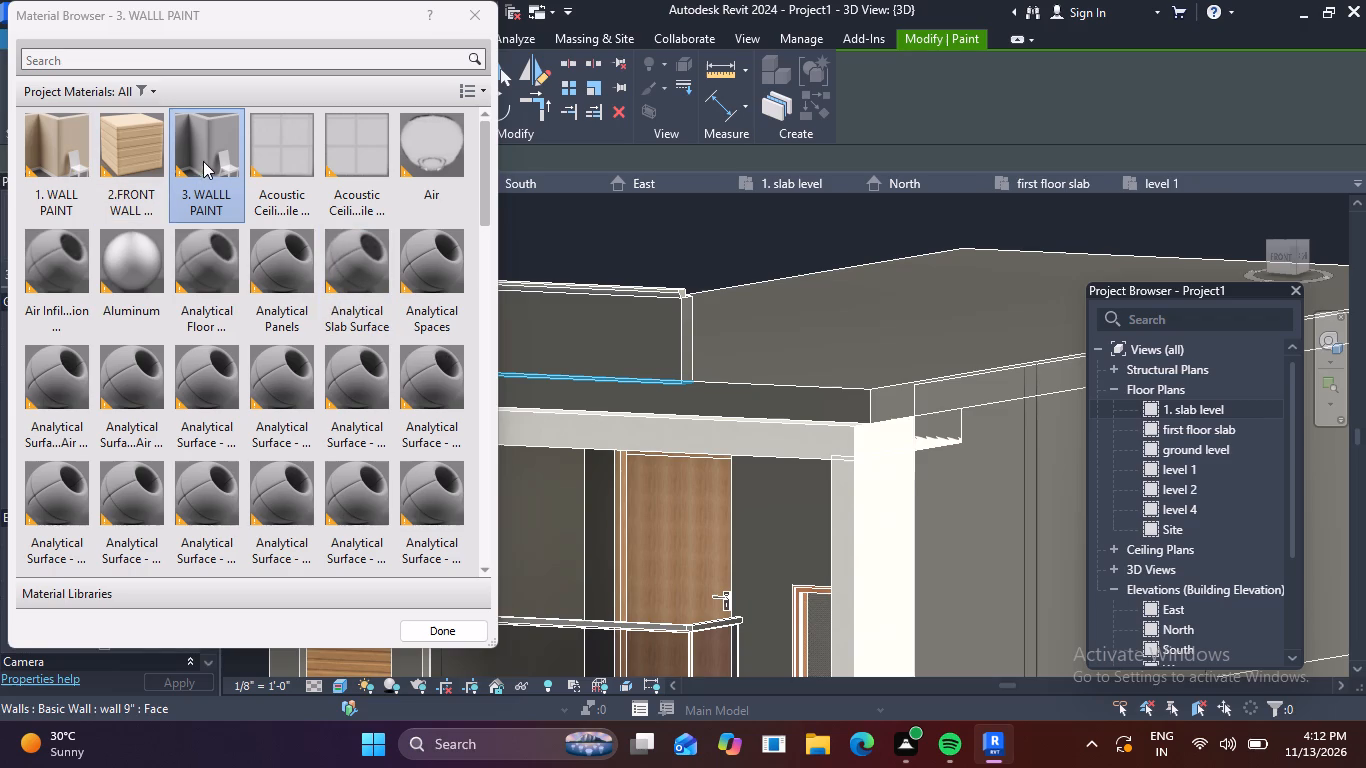
pyautogui.scroll(5, 209, 152)
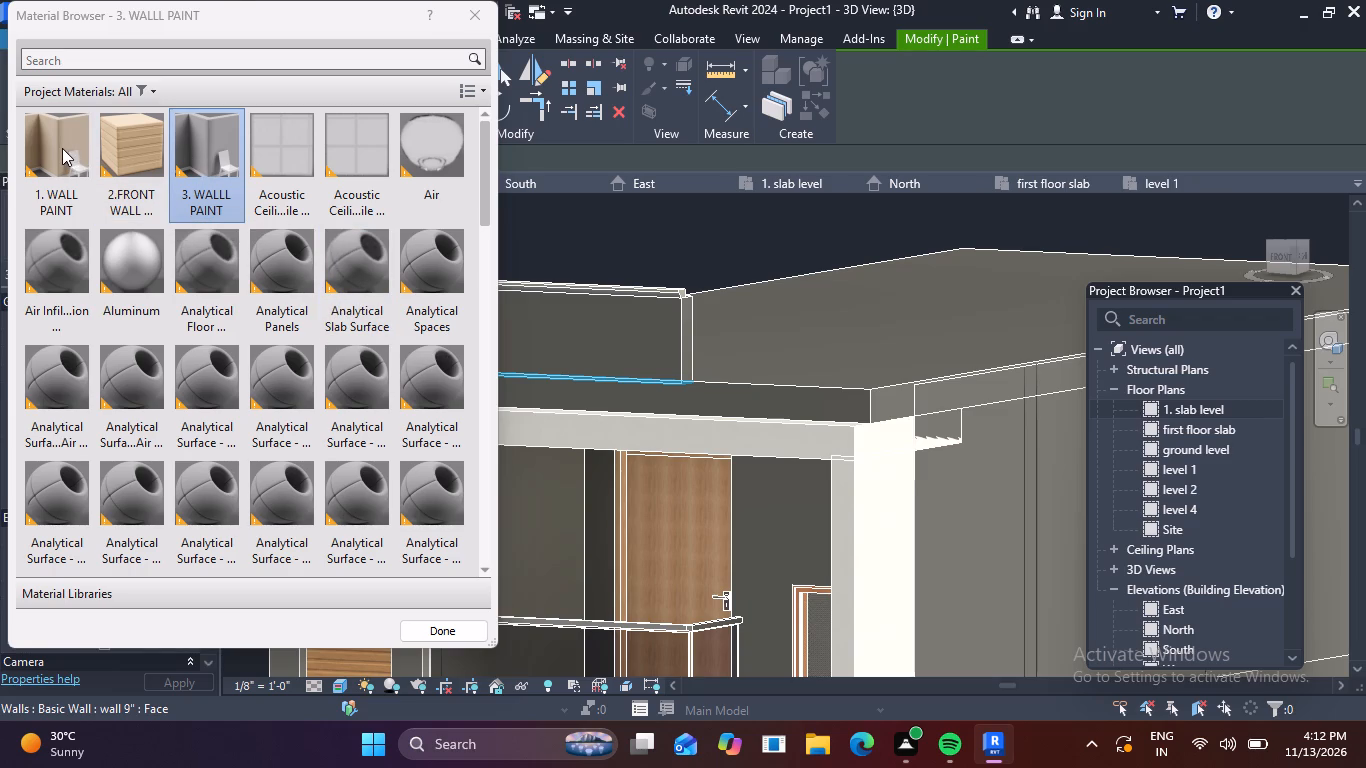
pyautogui.click(61, 148)
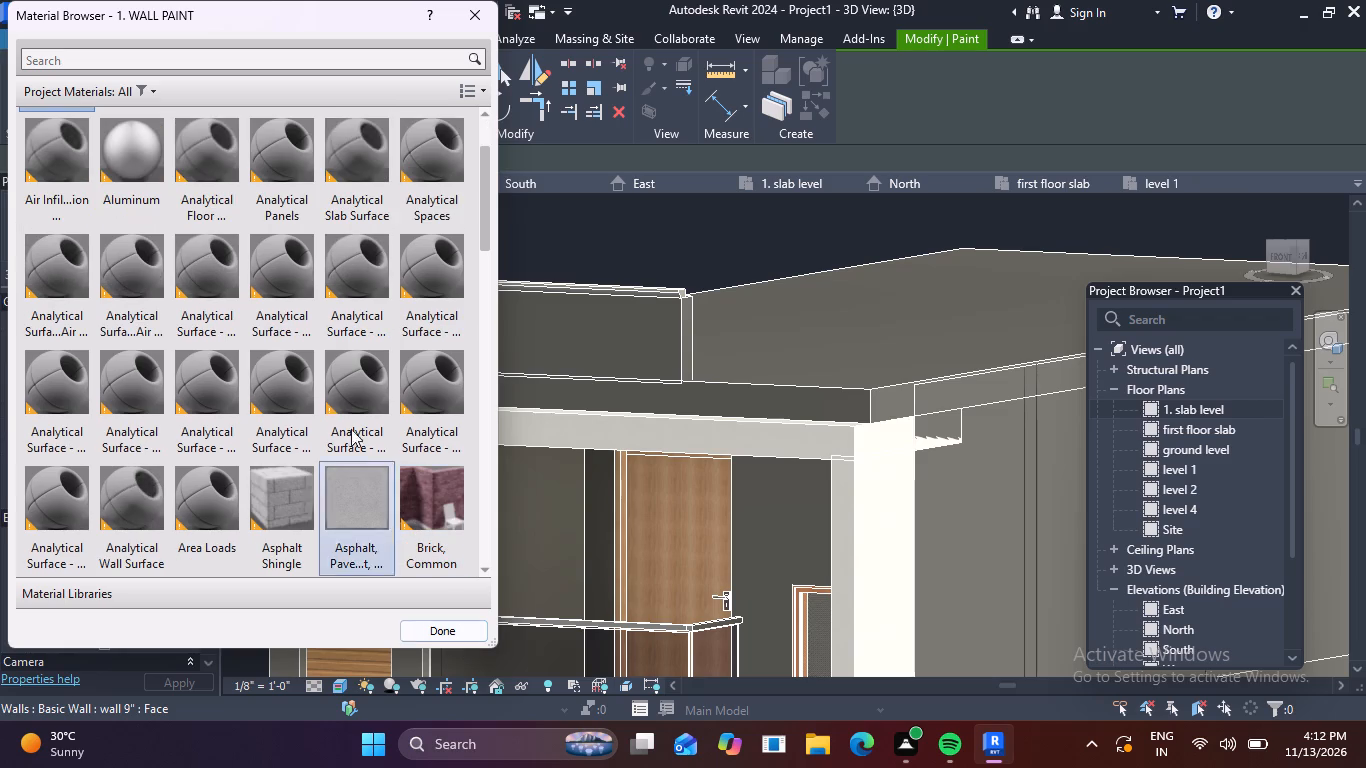
pyautogui.scroll(6, 110, 151)
pyautogui.click(65, 133)
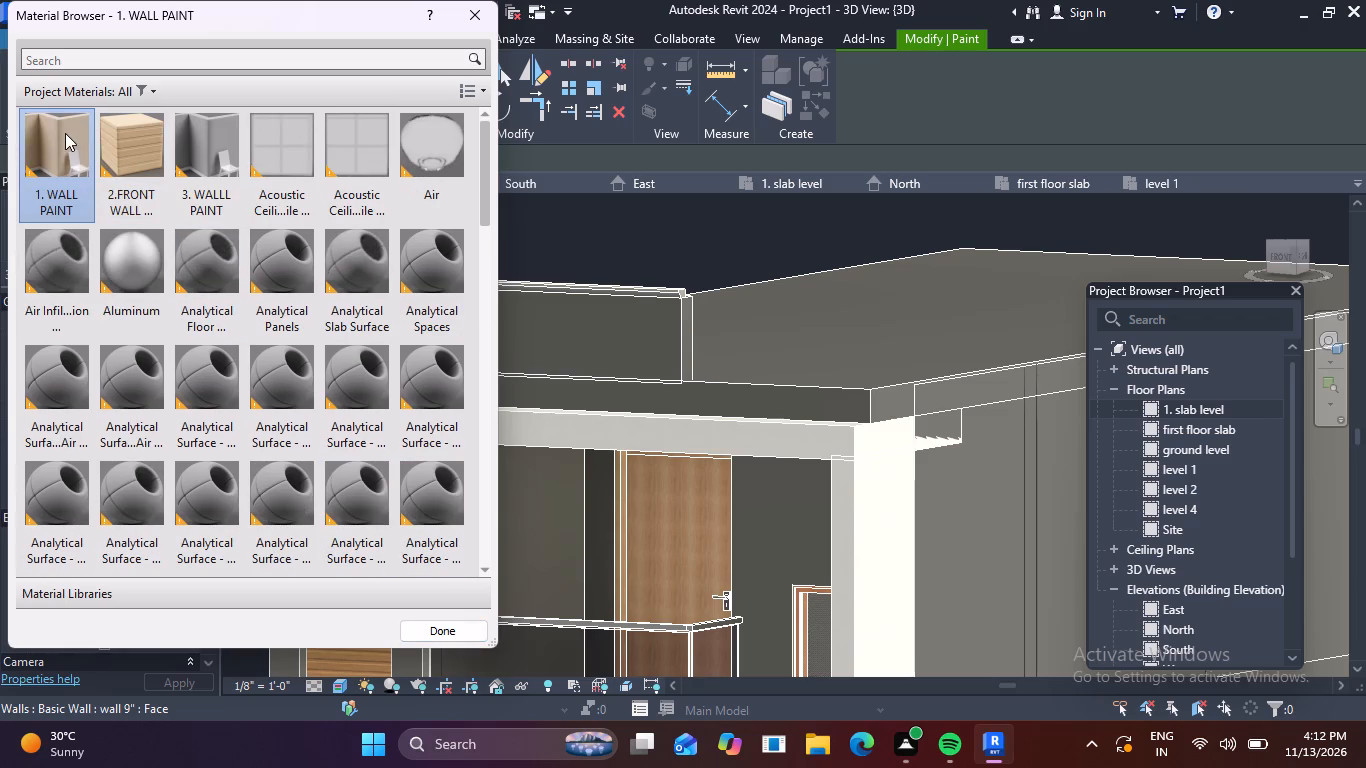
pyautogui.click(641, 324)
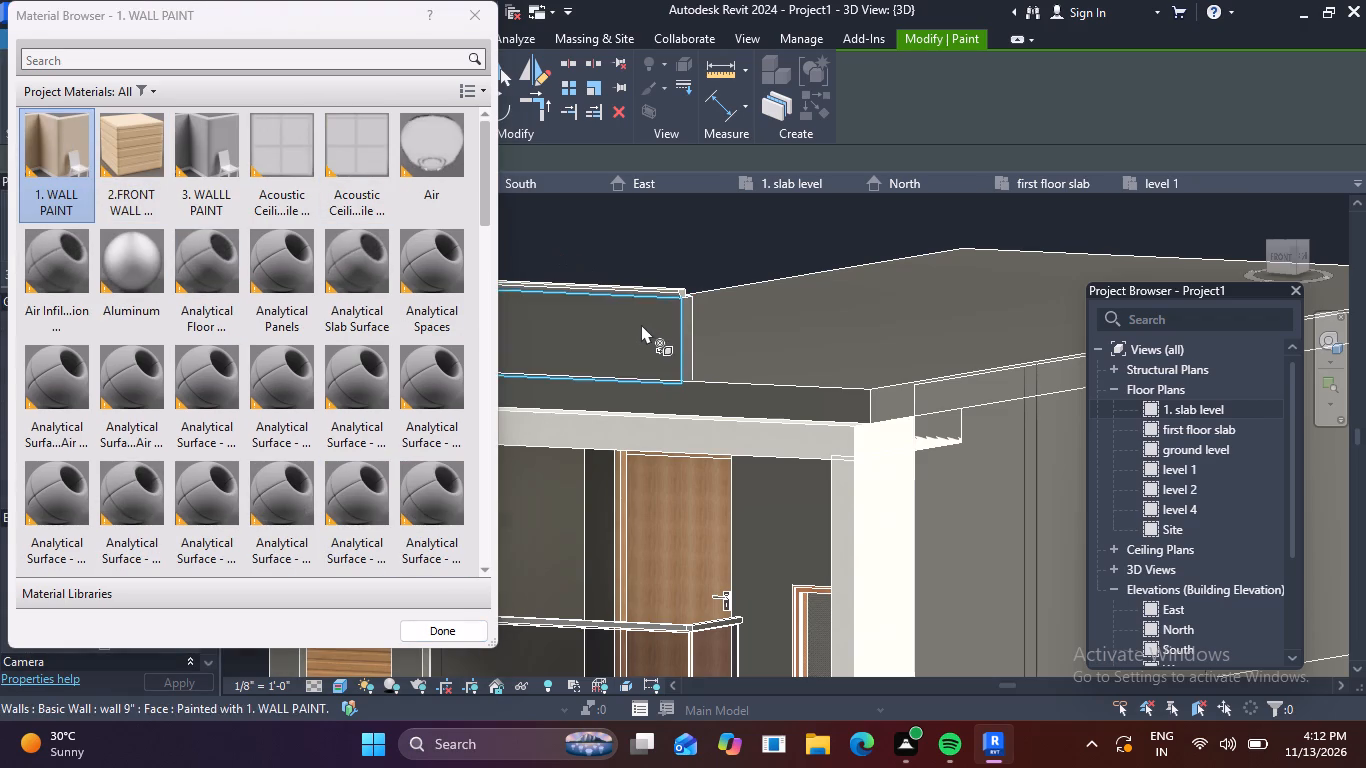
# Paint the free end face of the parapet wall with 1. WALL PAINT and end the Paint command.
pyautogui.scroll(-4, 751, 318)
pyautogui.scroll(4, 689, 321)
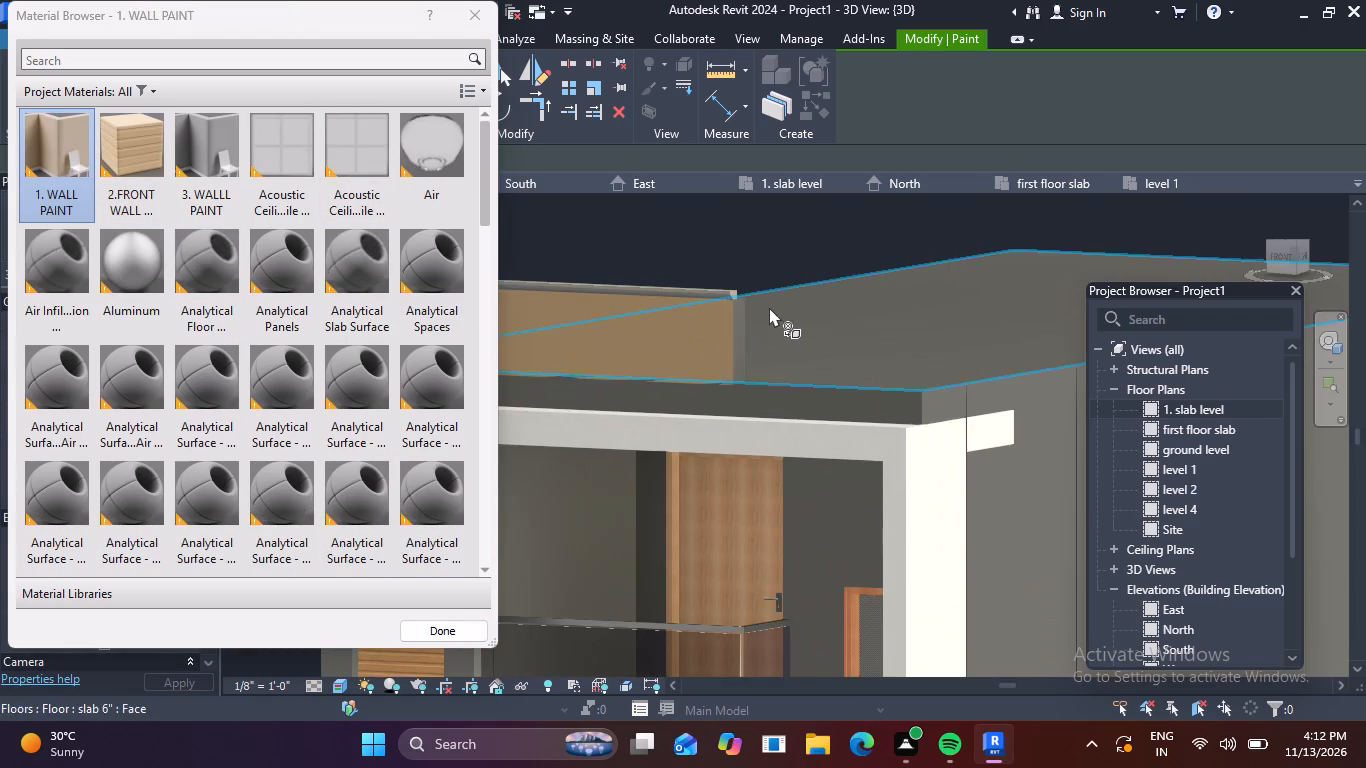
pyautogui.scroll(-7, 769, 317)
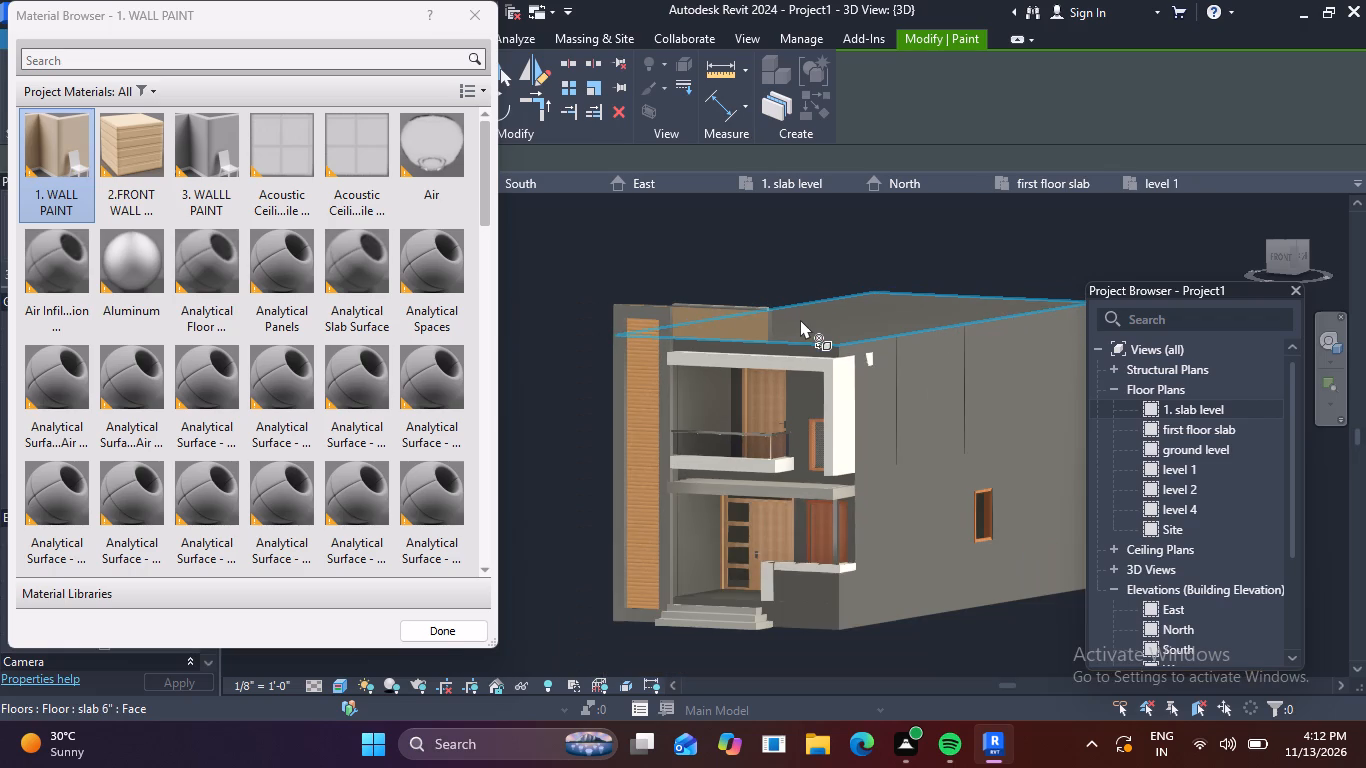
pyautogui.scroll(13, 779, 321)
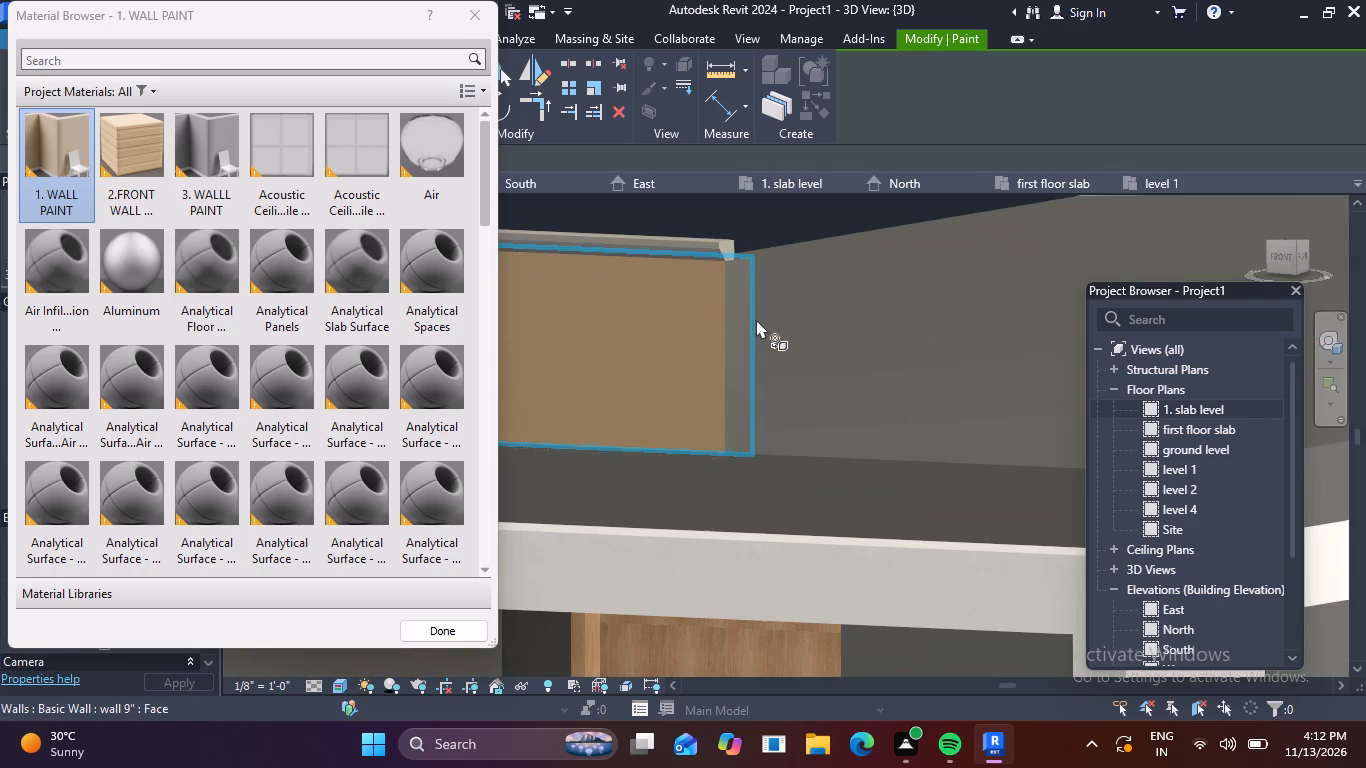
pyautogui.click(740, 321)
pyautogui.scroll(-6, 760, 314)
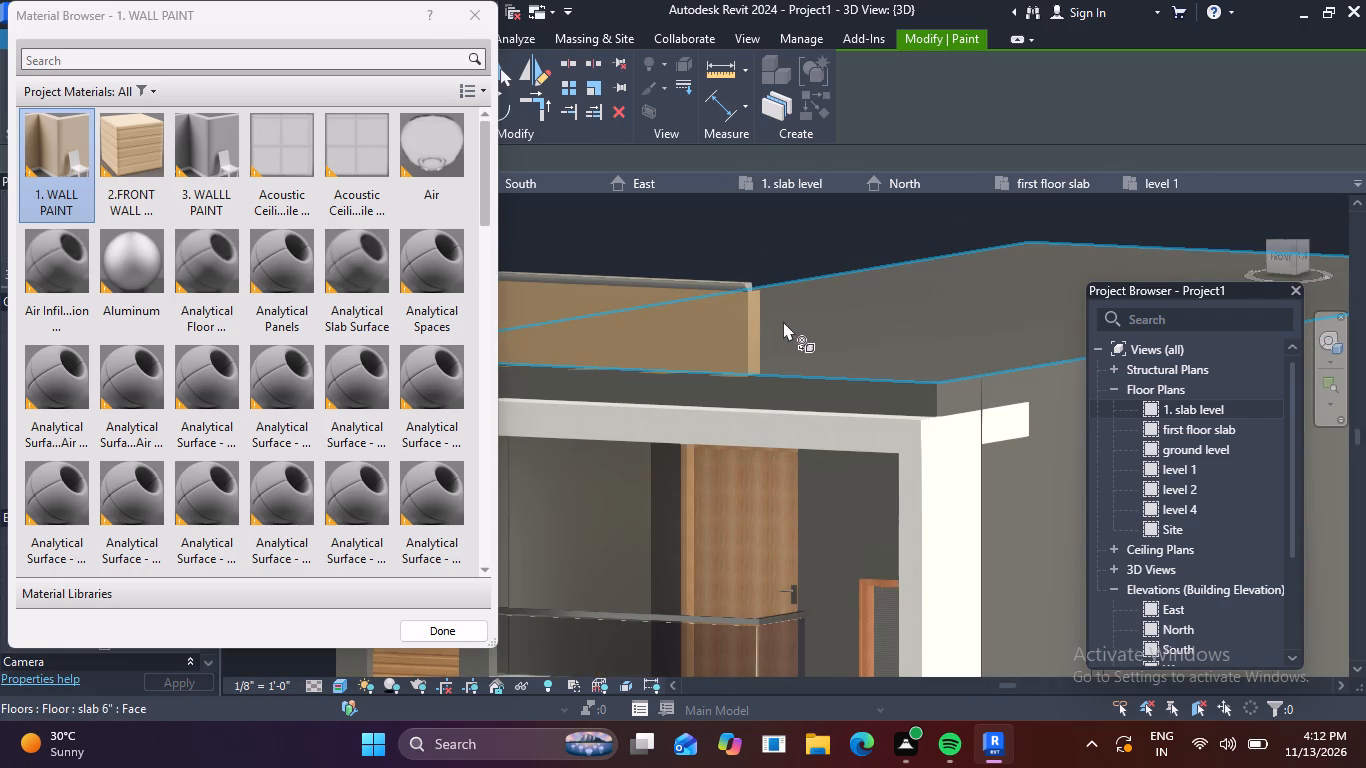
pyautogui.moveTo(852, 335); pyautogui.dragTo(963, 321, button='middle')
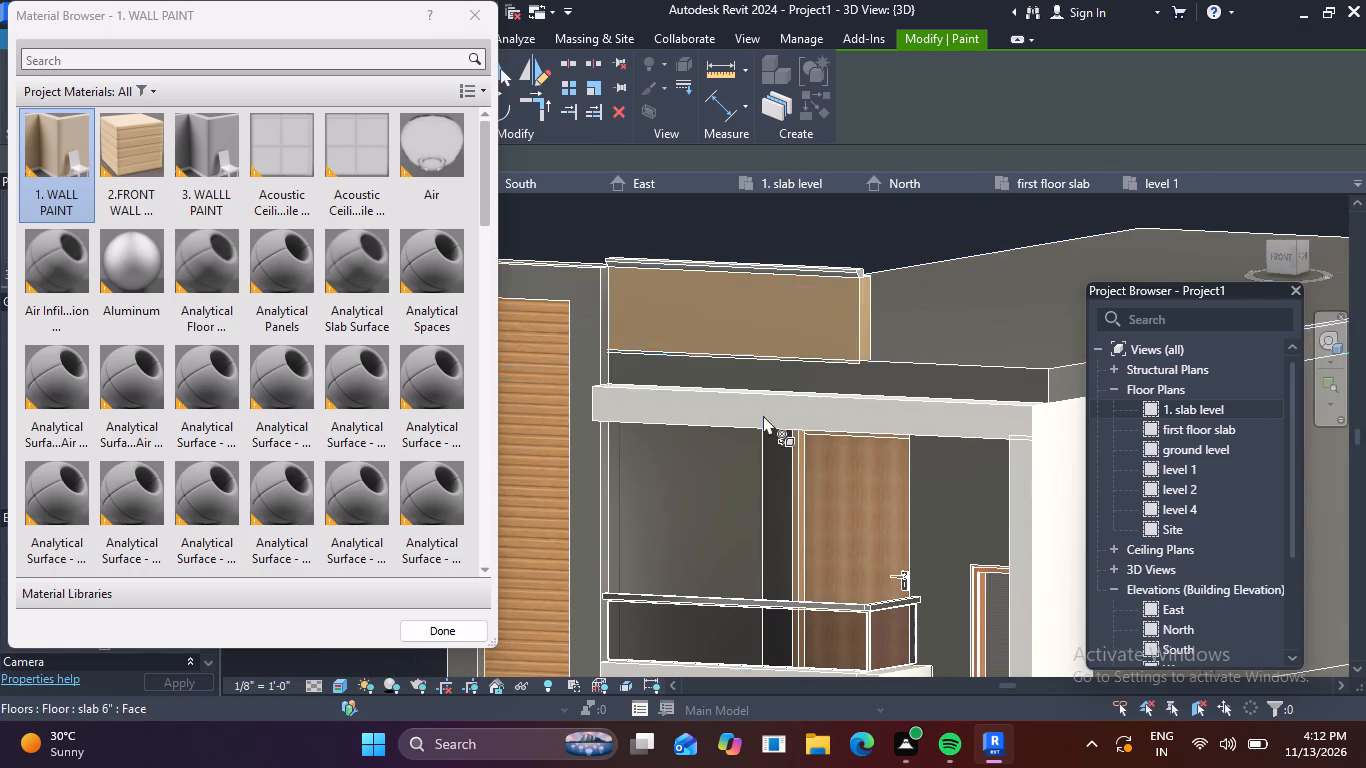
pyautogui.scroll(-1, 829, 490)
pyautogui.keyDown('shift'); pyautogui.moveTo(1010, 632); pyautogui.dragTo(1096, 600, button='middle'); pyautogui.keyUp('shift')
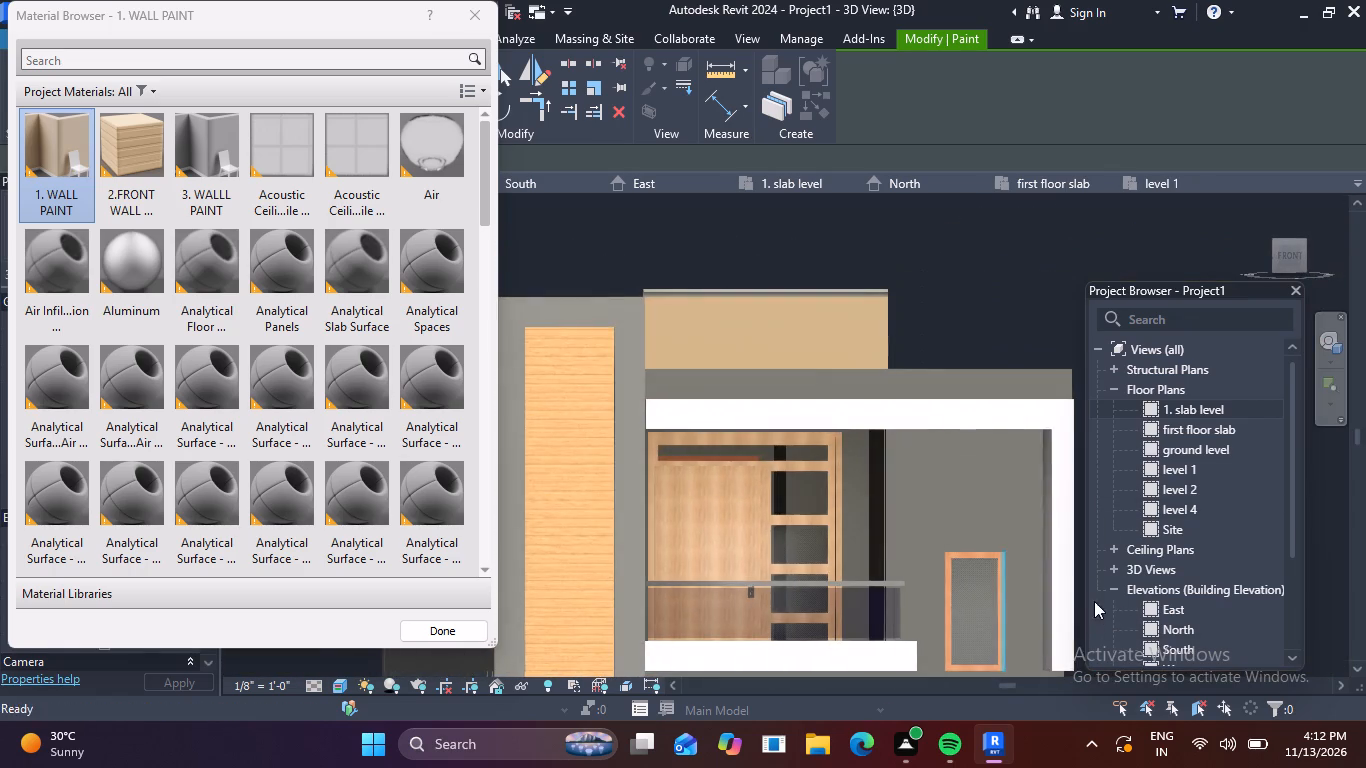
pyautogui.scroll(-3, 984, 598)
pyautogui.moveTo(977, 621); pyautogui.dragTo(923, 526, button='middle')
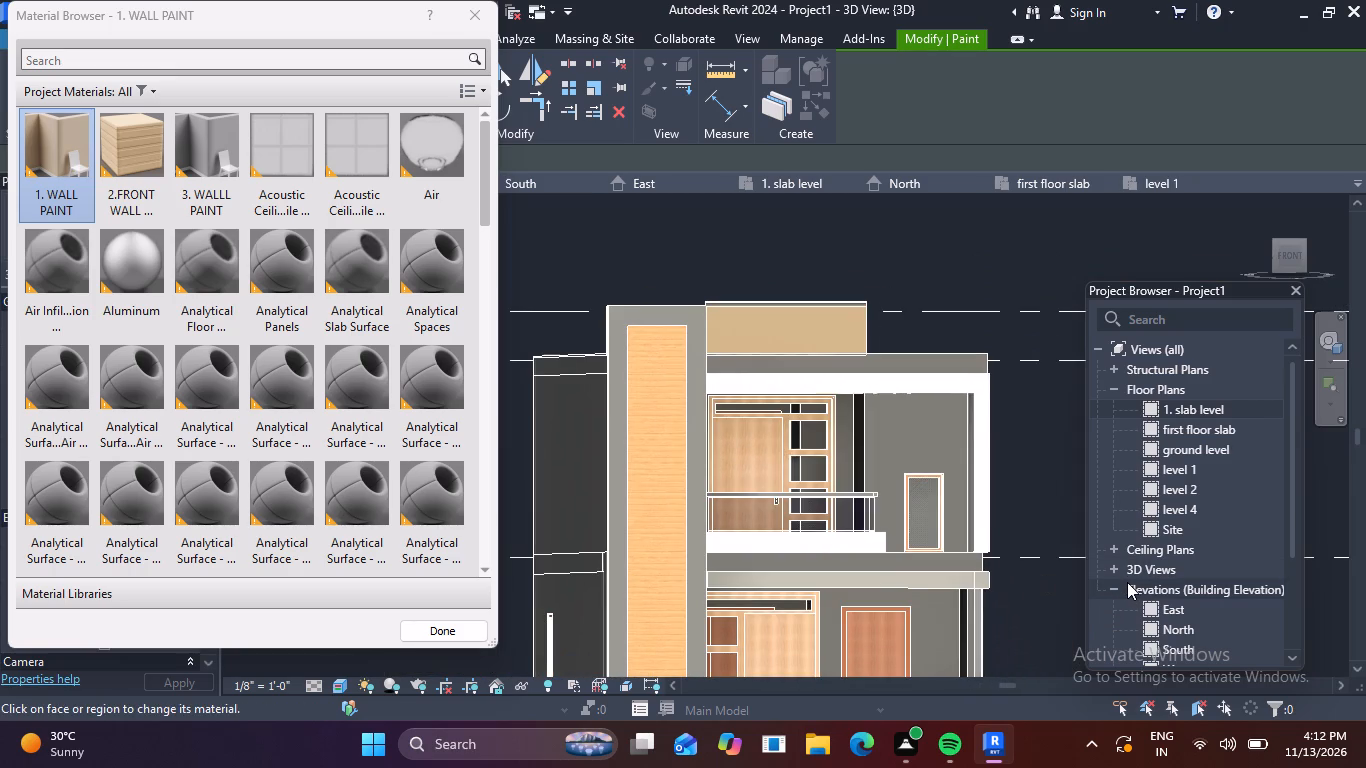
pyautogui.moveTo(946, 524); pyautogui.dragTo(897, 579, button='middle')
pyautogui.press('Escape')
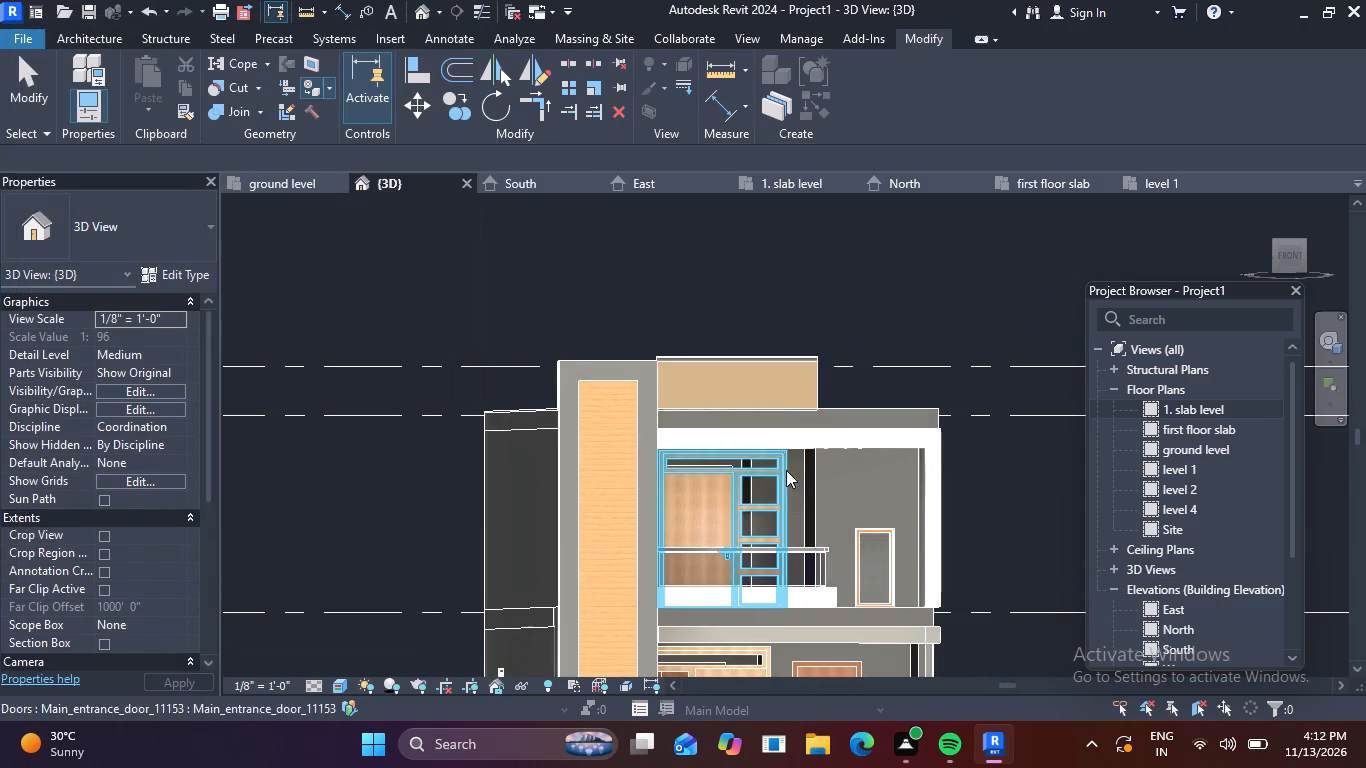
# Widen the coping on top of the parapet wall by stretching its rear side back to the wall's rear edge.
pyautogui.scroll(5, 803, 333)
pyautogui.keyDown('shift'); pyautogui.moveTo(861, 405); pyautogui.dragTo(856, 406, button='middle'); pyautogui.keyUp('shift')
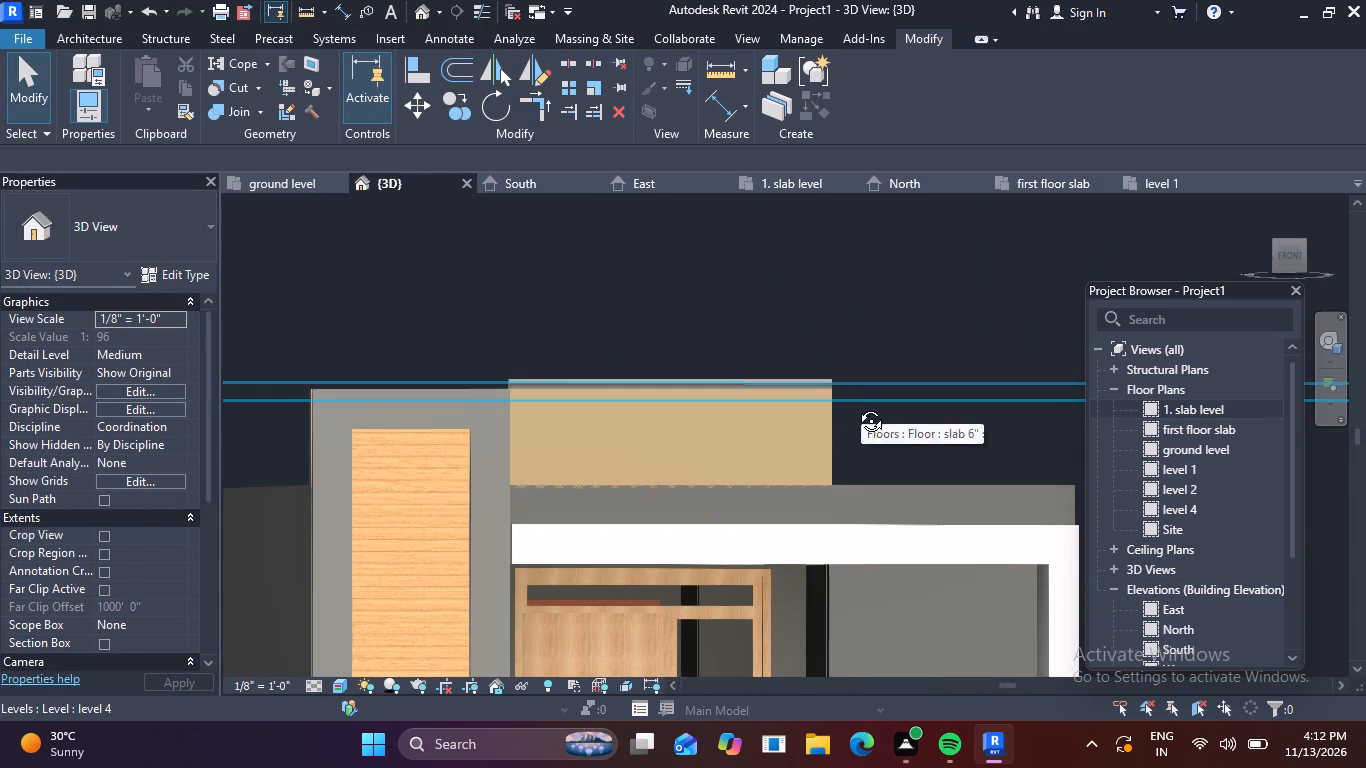
pyautogui.keyDown('shift'); pyautogui.moveTo(856, 406); pyautogui.dragTo(751, 438, button='middle'); pyautogui.keyUp('shift')
pyautogui.click(754, 391)
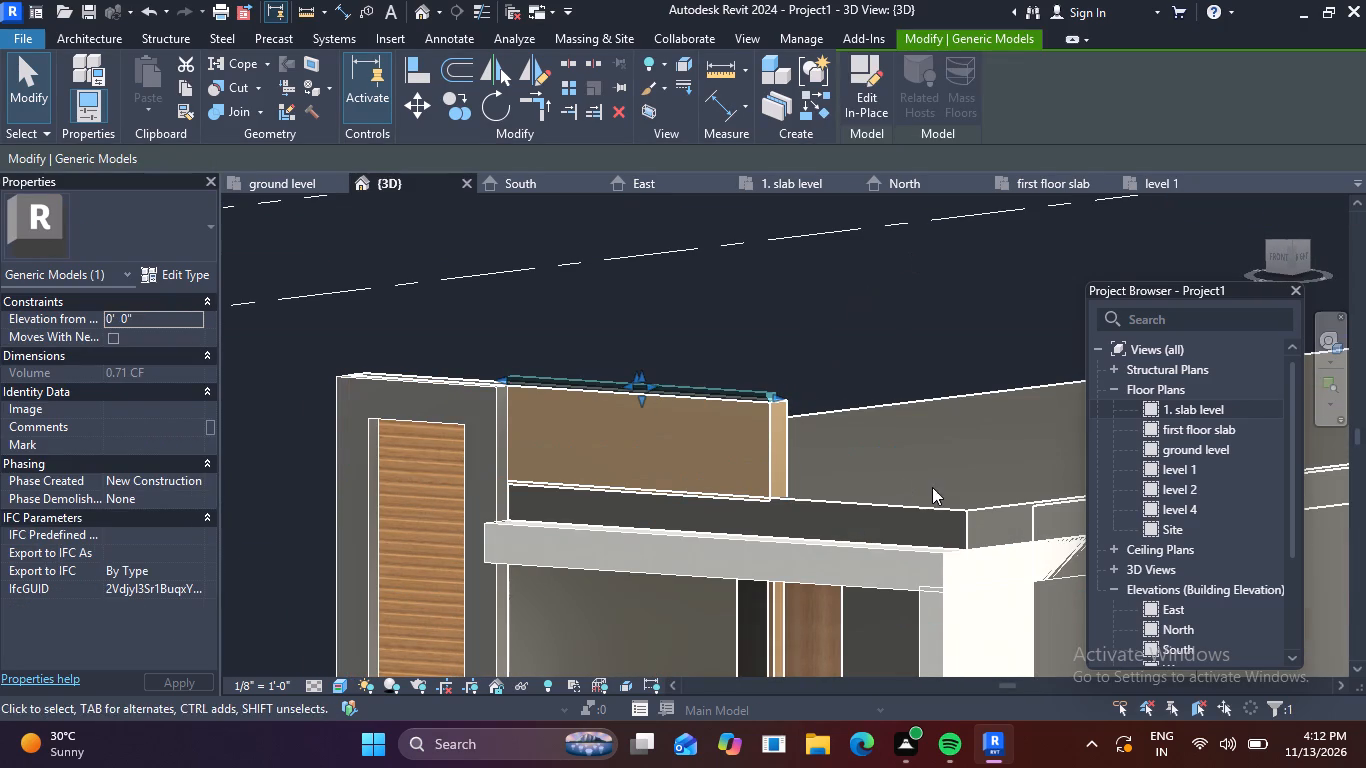
pyautogui.moveTo(932, 487); pyautogui.dragTo(830, 525, button='middle')
pyautogui.scroll(5, 629, 397)
pyautogui.scroll(1, 813, 436)
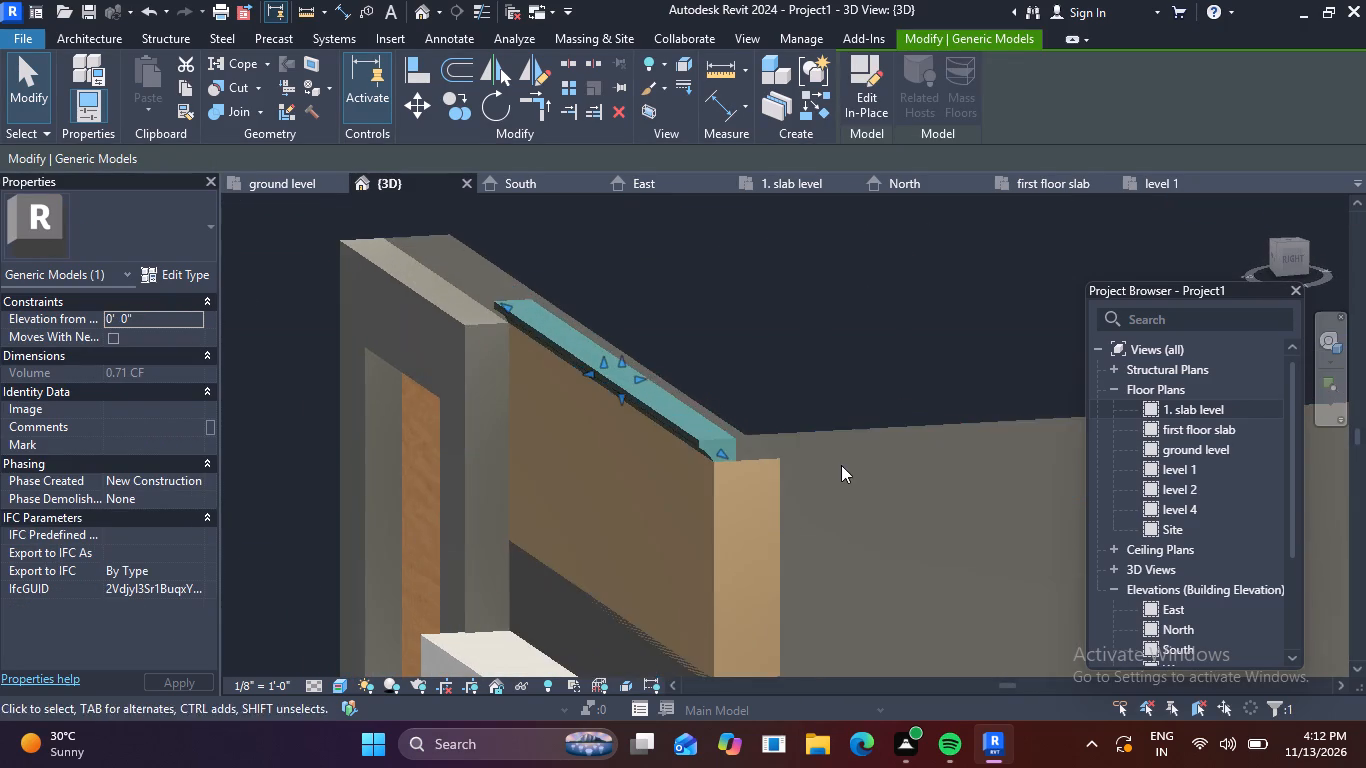
pyautogui.keyDown('shift'); pyautogui.moveTo(841, 465); pyautogui.dragTo(791, 477, button='middle'); pyautogui.keyUp('shift')
pyautogui.scroll(5, 563, 495)
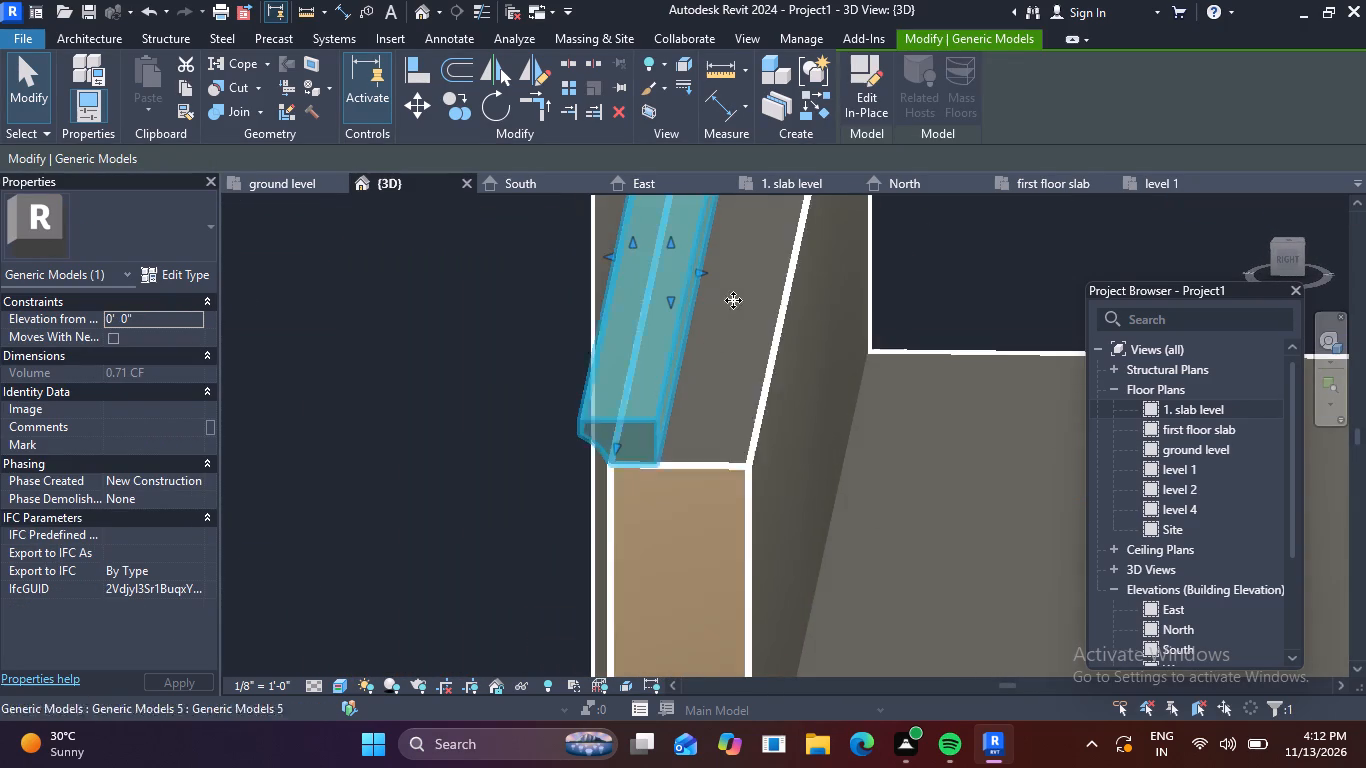
pyautogui.moveTo(705, 275); pyautogui.dragTo(778, 291)
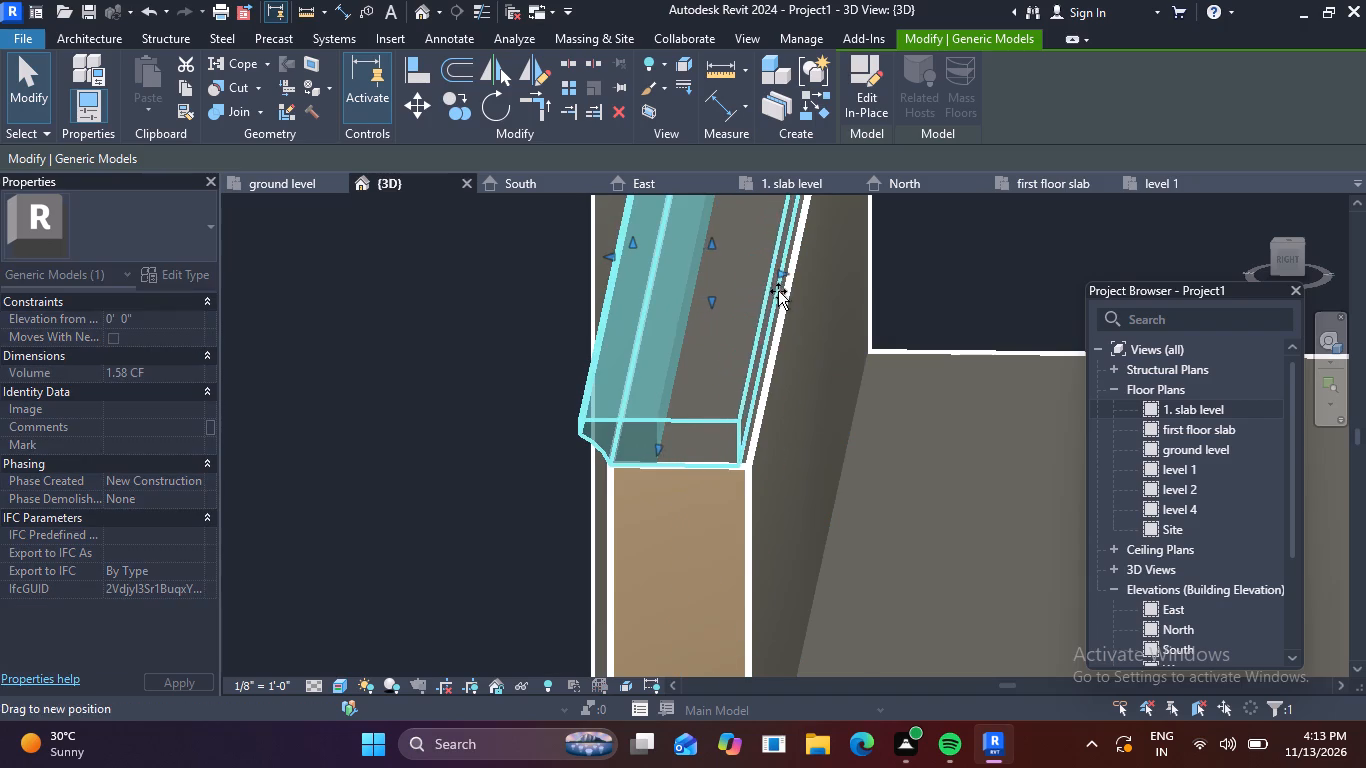
pyautogui.moveTo(778, 291); pyautogui.dragTo(783, 293)
pyautogui.scroll(-4, 815, 460)
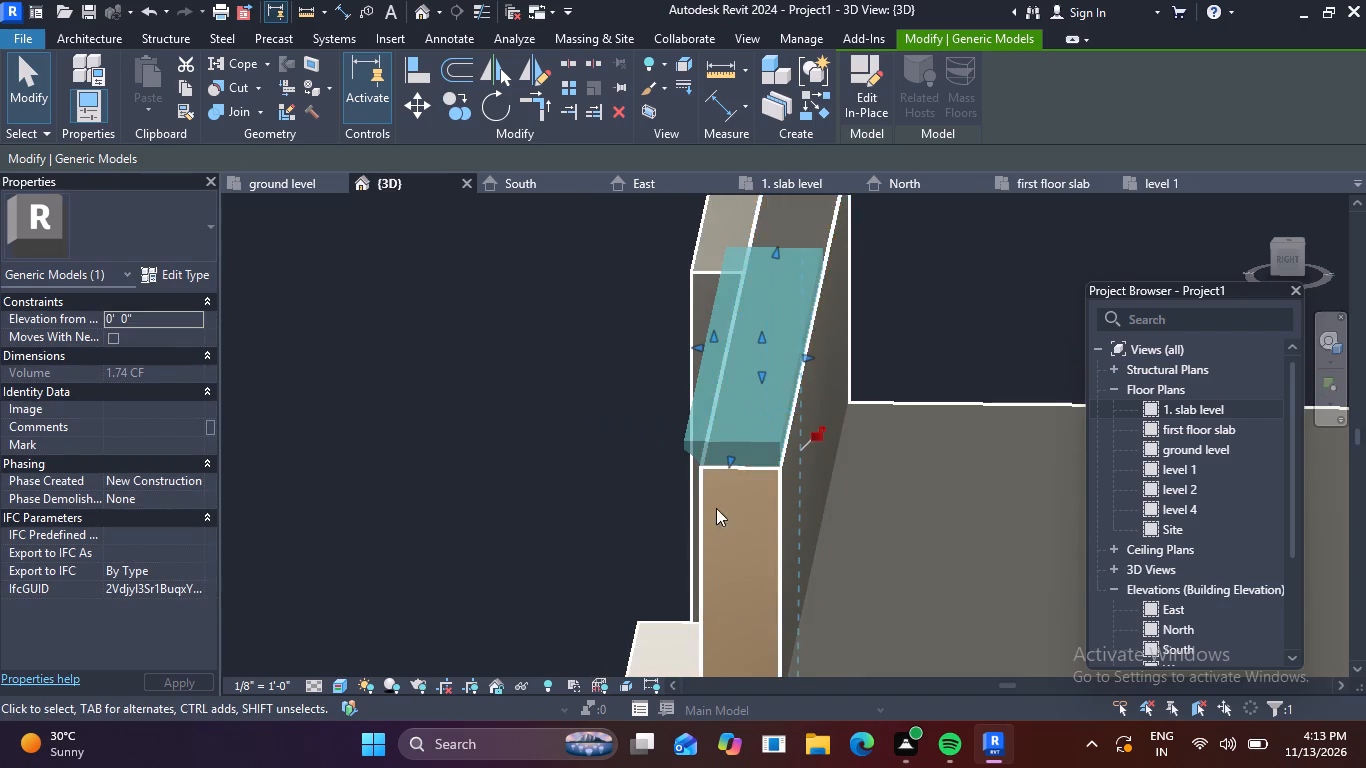
# Edit the parapet coping in place and paint its top and end faces with 3. WALLL PAINT.
pyautogui.click(879, 90)
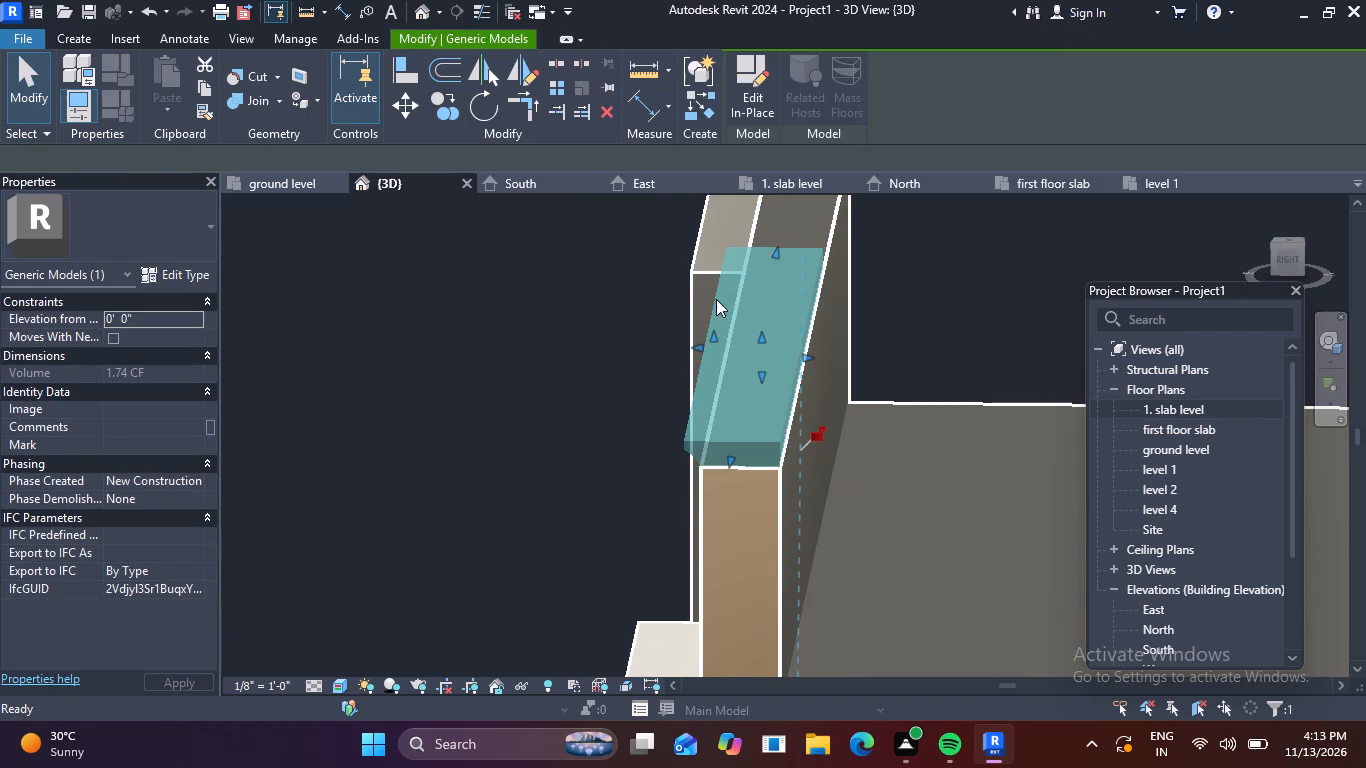
pyautogui.click(297, 99)
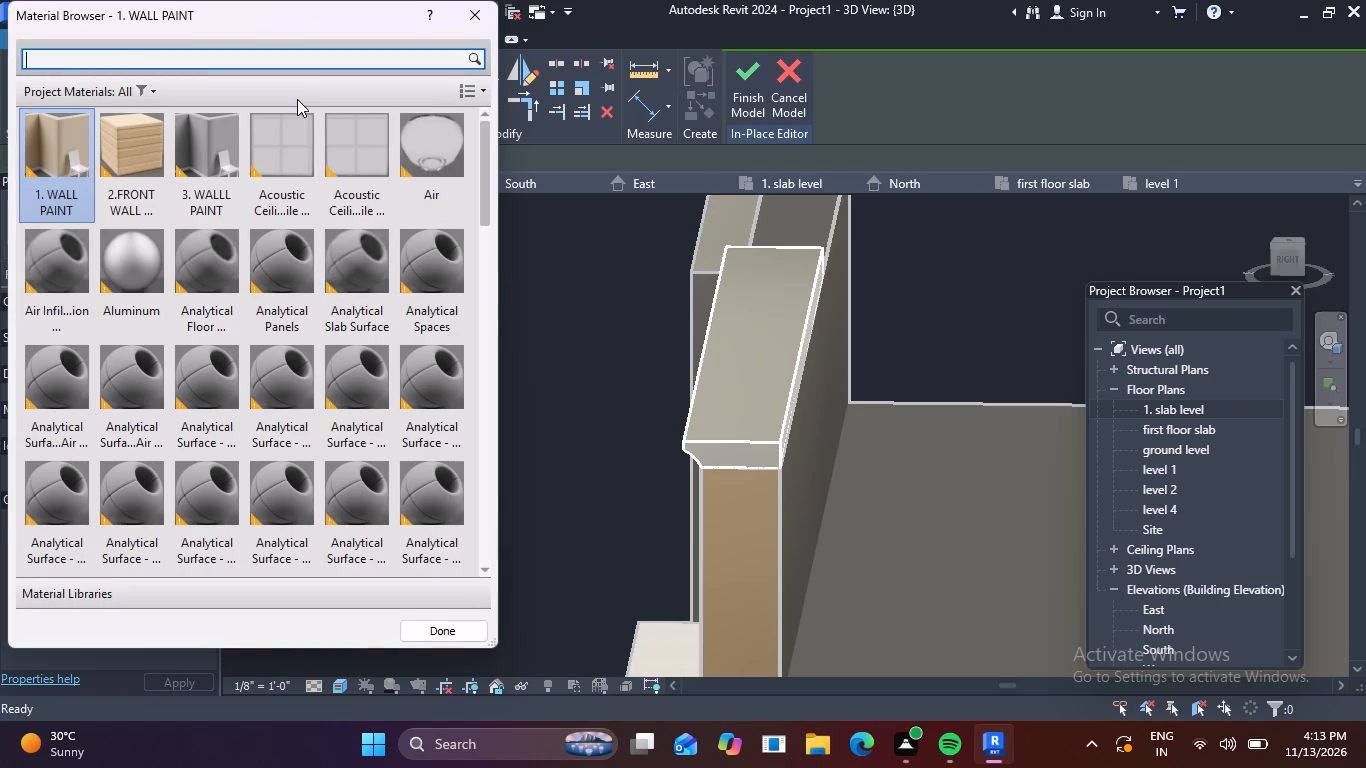
pyautogui.click(200, 136)
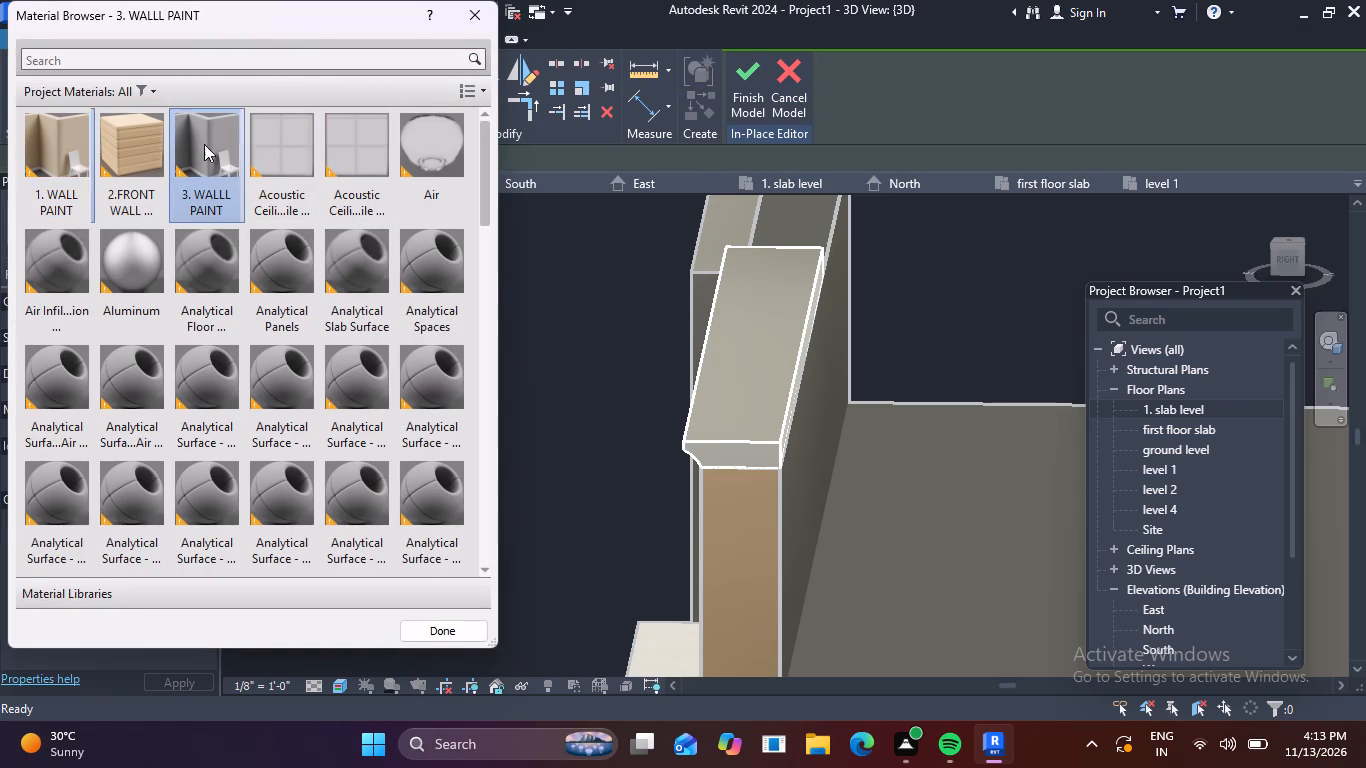
pyautogui.click(737, 426)
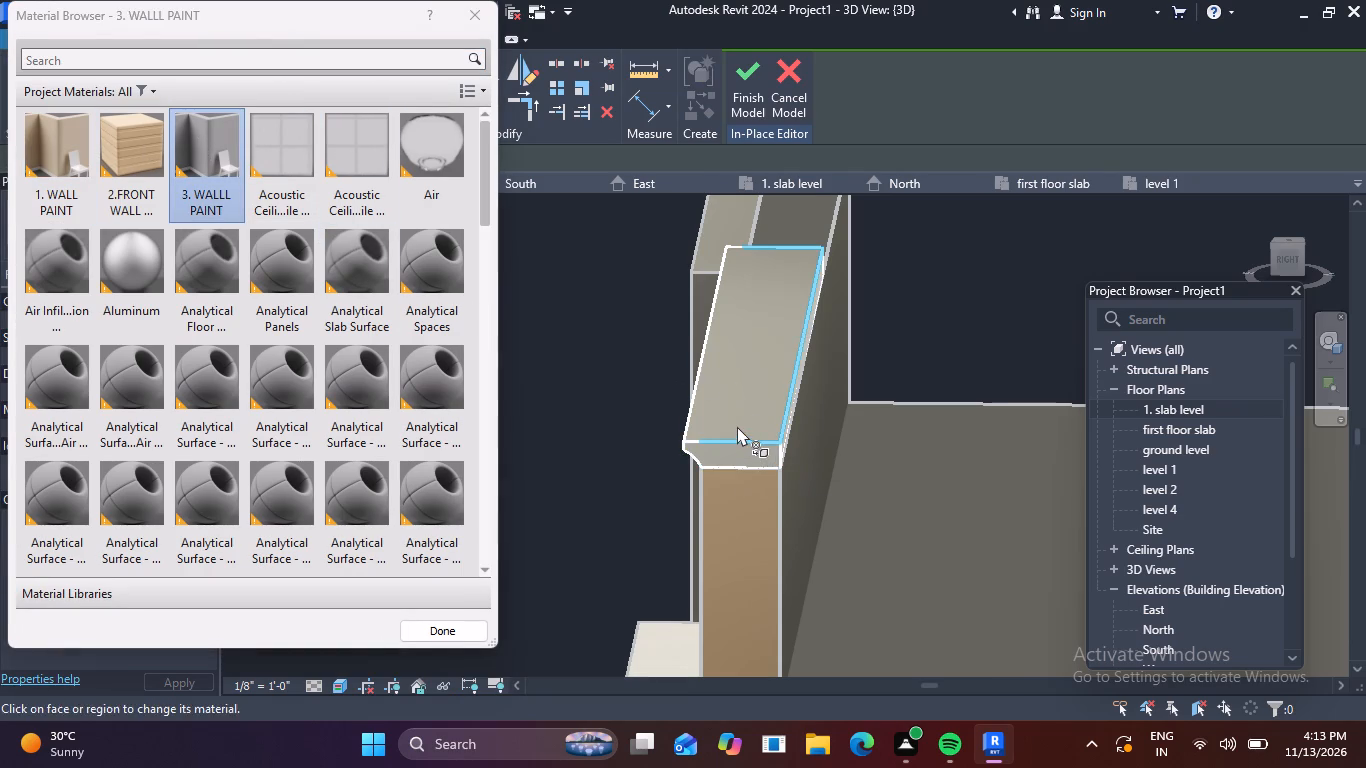
pyautogui.click(756, 452)
# Paint the coping's narrow front edge and the curved face below it with 3. WALLL PAINT, and end the Paint command.
pyautogui.moveTo(617, 468); pyautogui.dragTo(749, 376, button='middle')
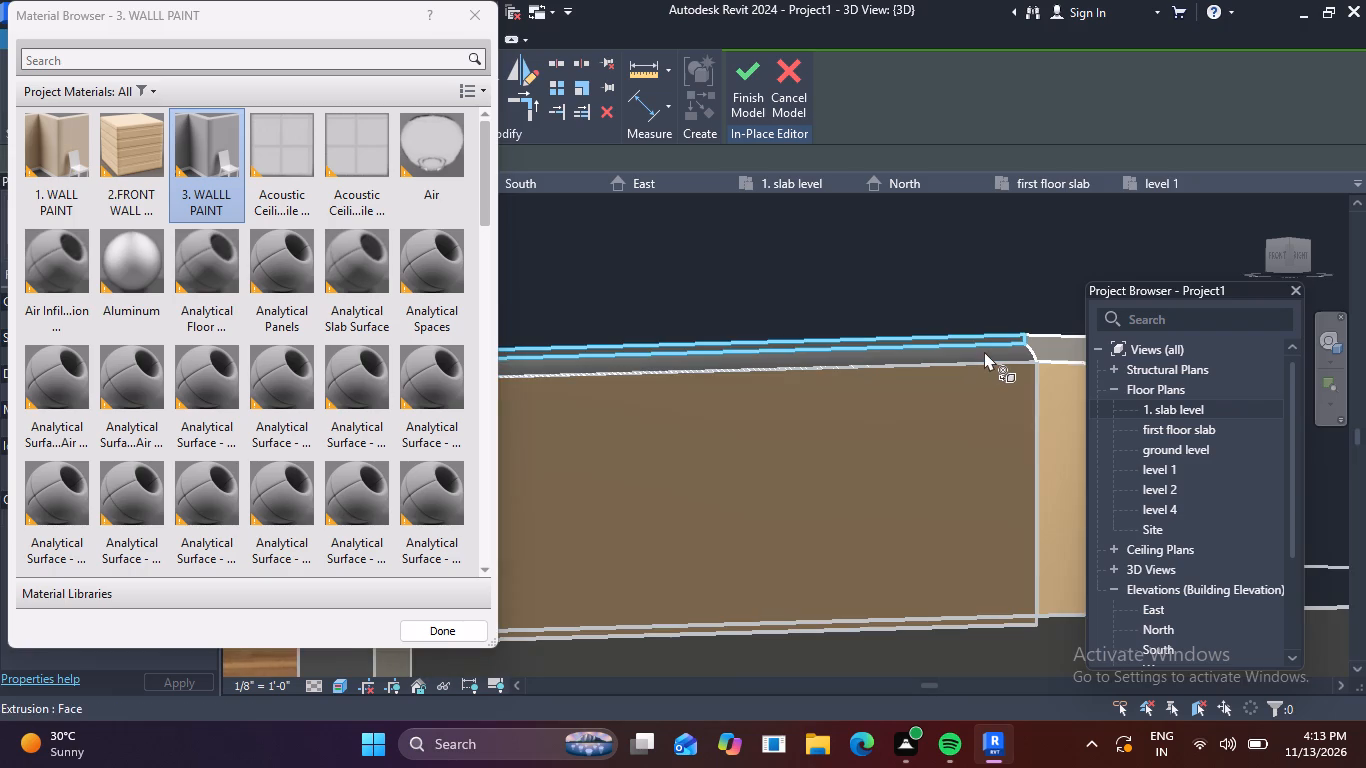
pyautogui.click(1001, 347)
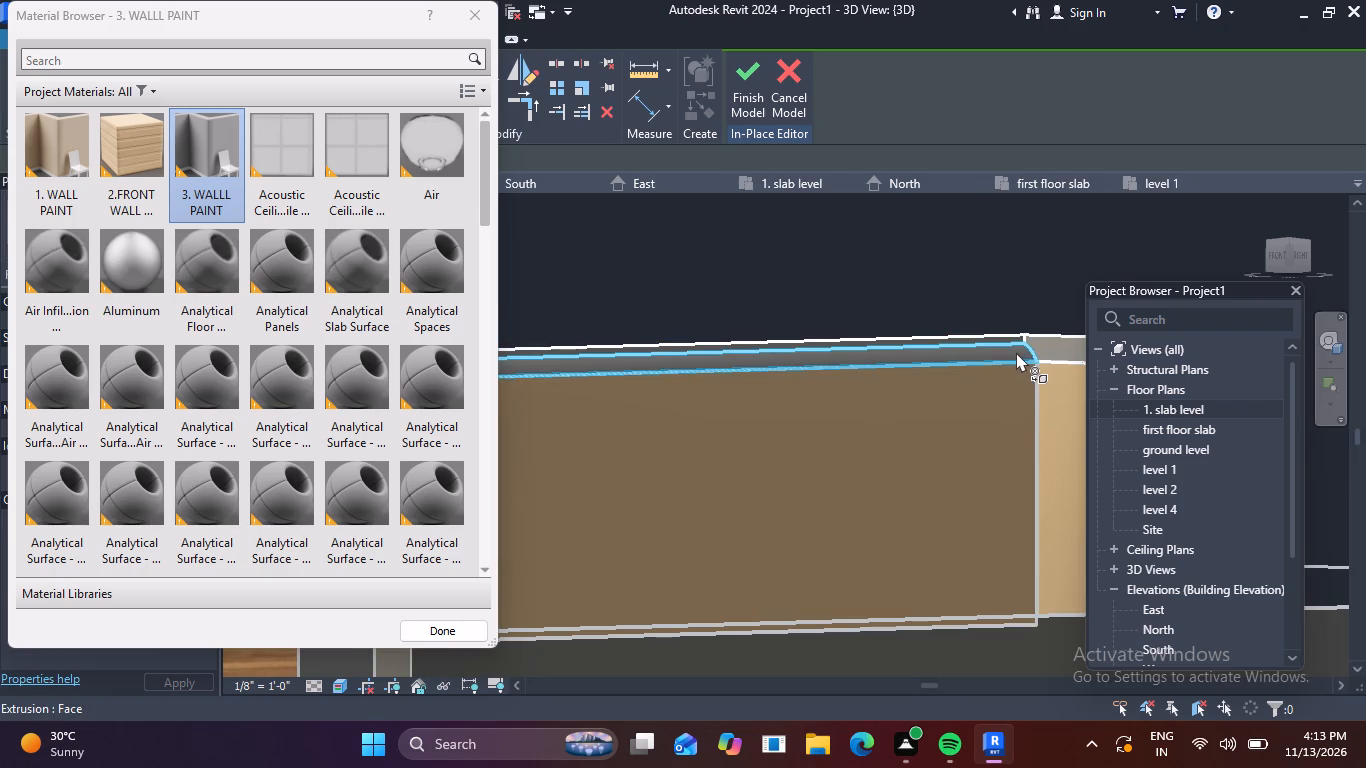
pyautogui.click(1011, 338)
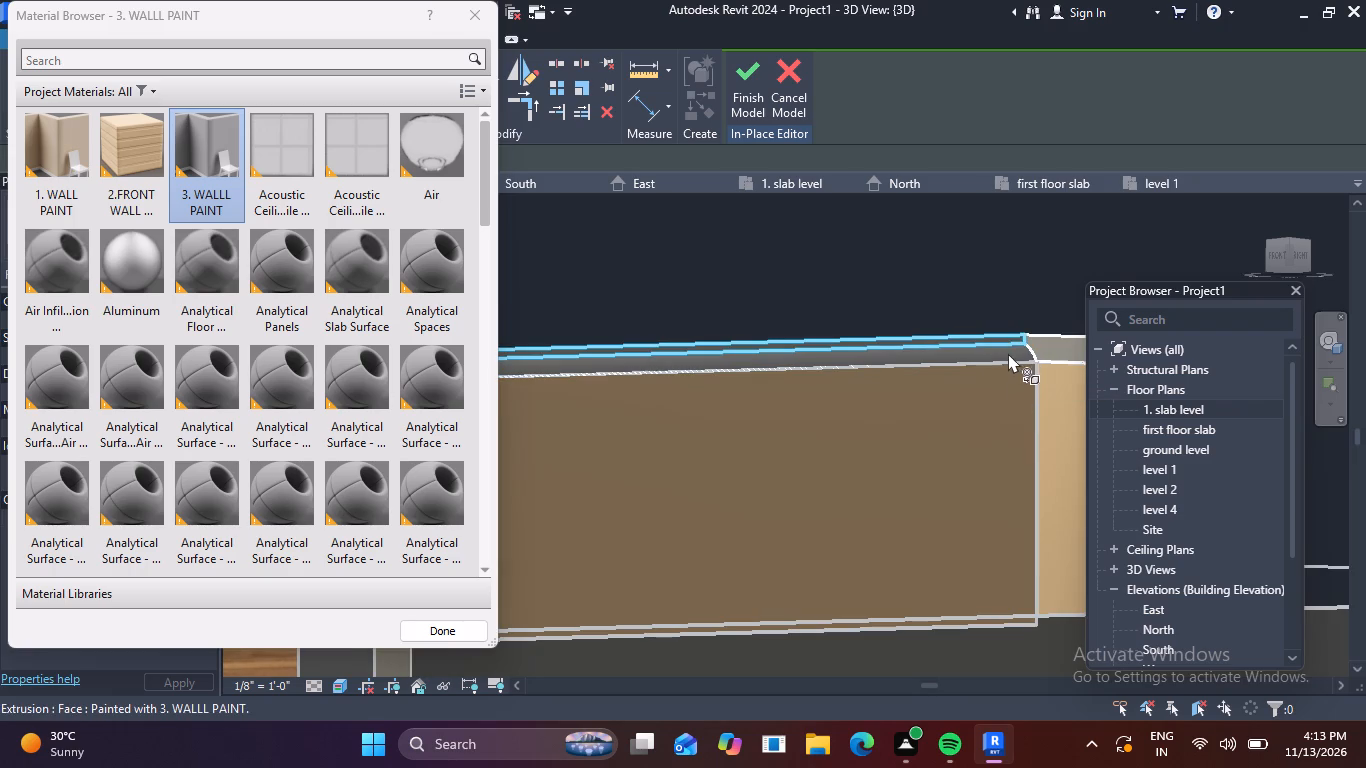
pyautogui.scroll(6, 1008, 353)
pyautogui.click(1042, 345)
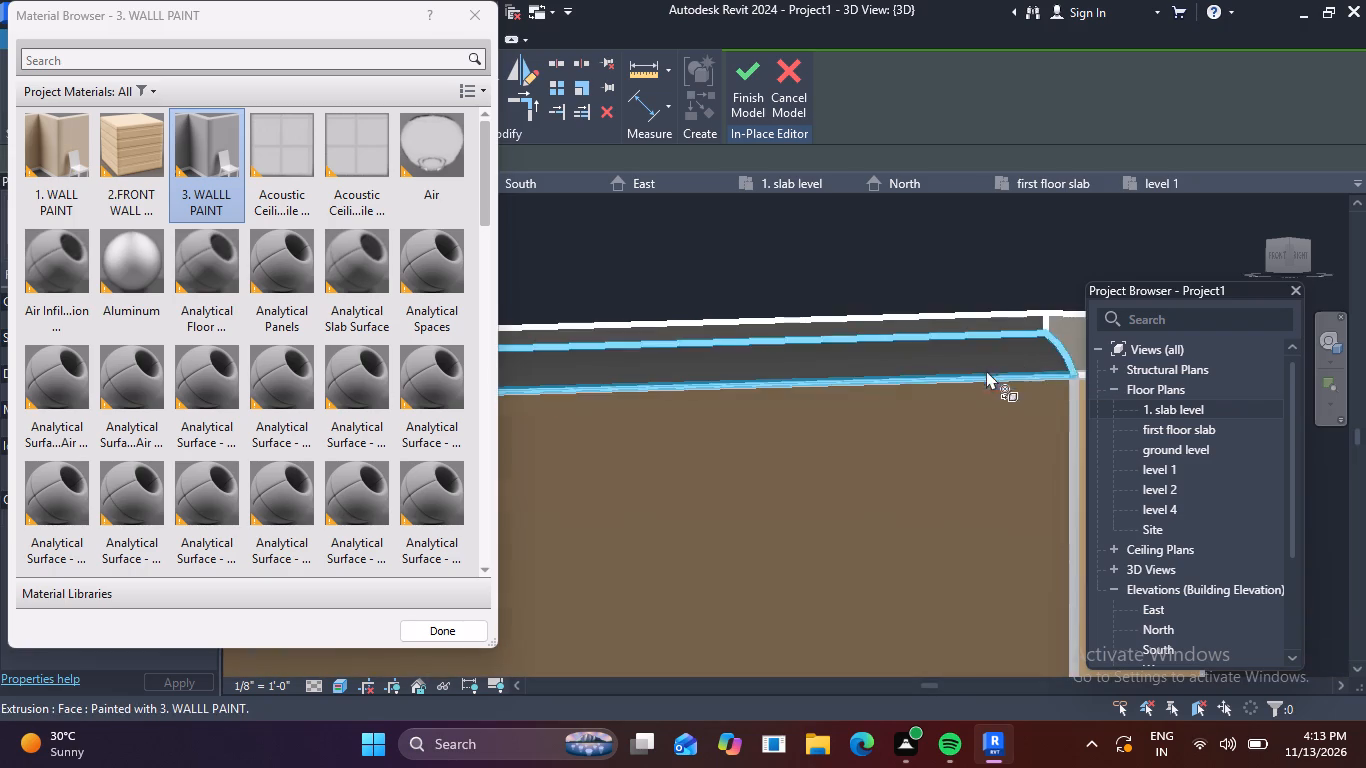
pyautogui.scroll(-13, 984, 371)
pyautogui.press('Escape')
pyautogui.press('Escape')
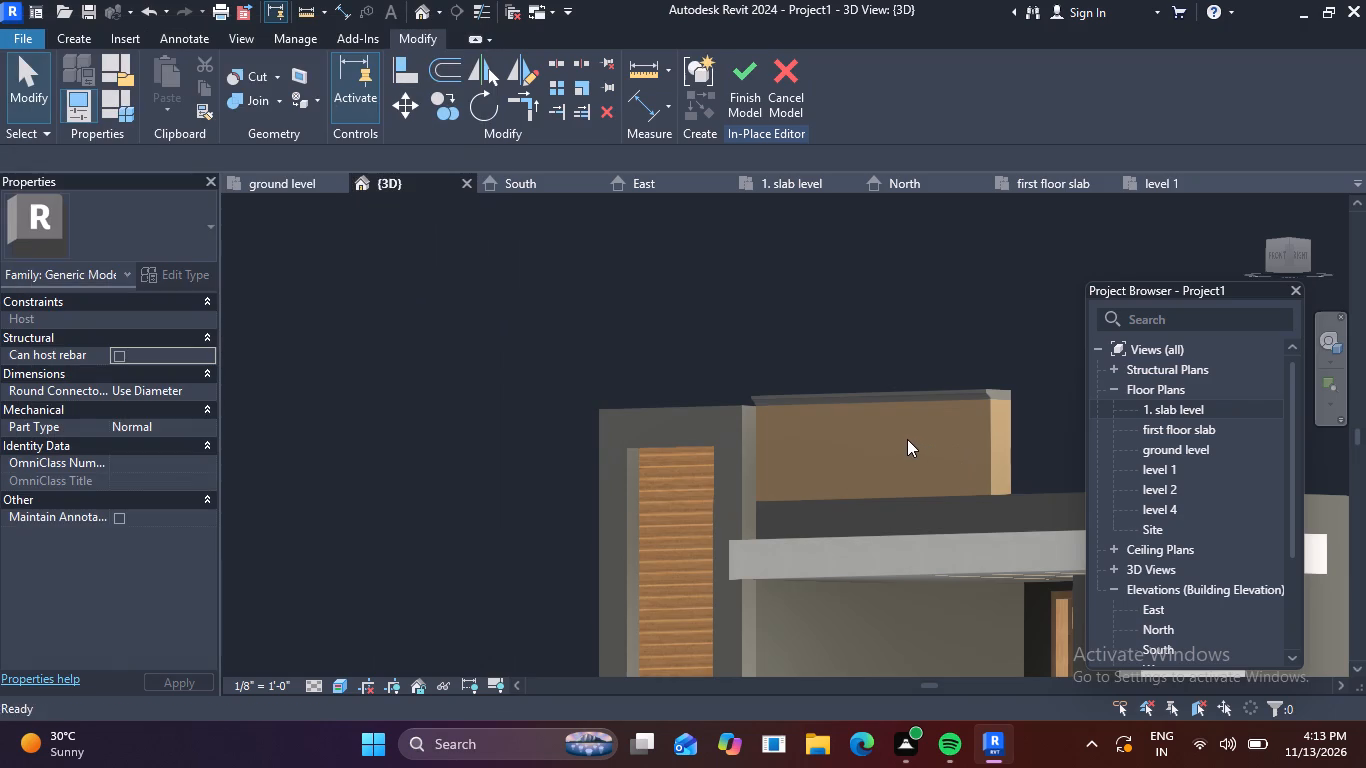
# Check the painted coping against the front facade and finish its in-place model edit.
pyautogui.scroll(-4, 895, 432)
pyautogui.moveTo(922, 446); pyautogui.dragTo(786, 368, button='middle')
pyautogui.scroll(-2, 804, 379)
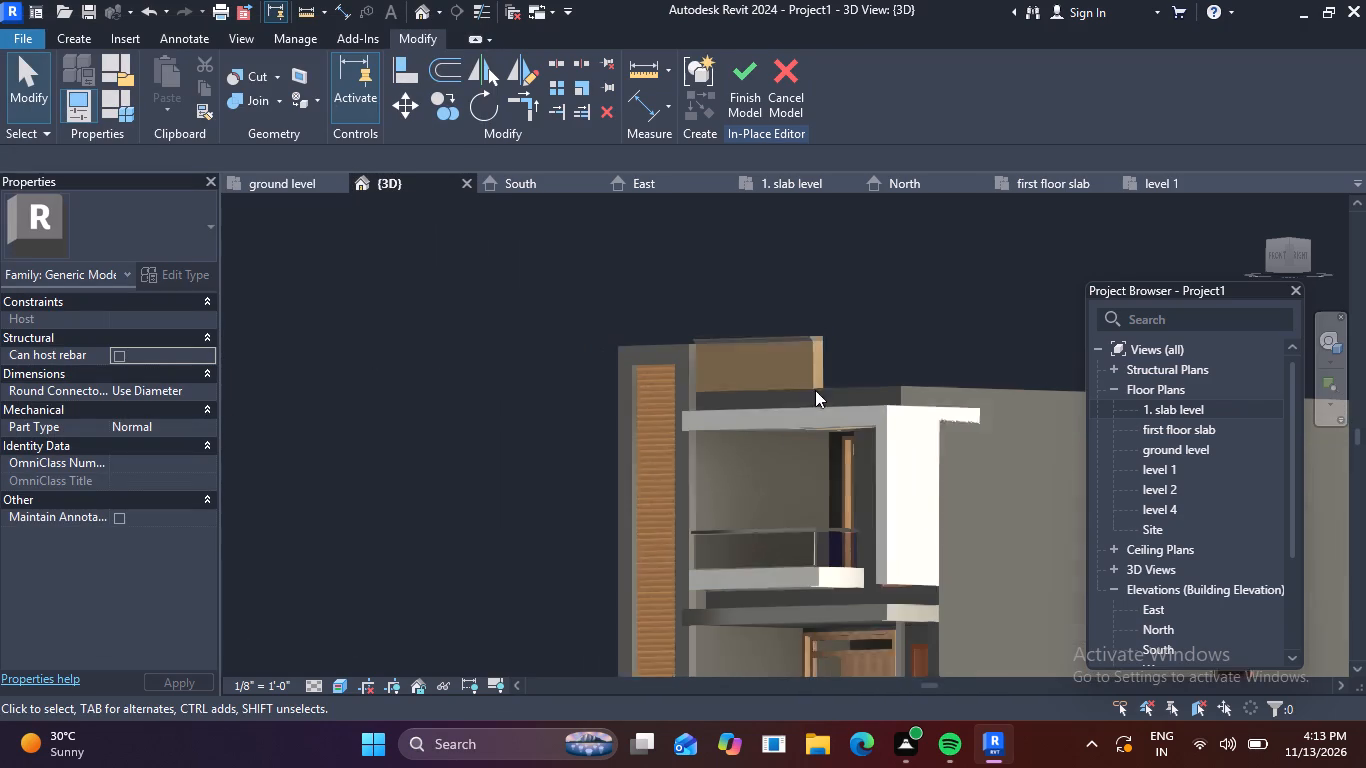
pyautogui.moveTo(816, 405); pyautogui.dragTo(866, 481, button='middle')
pyautogui.scroll(-3, 781, 388)
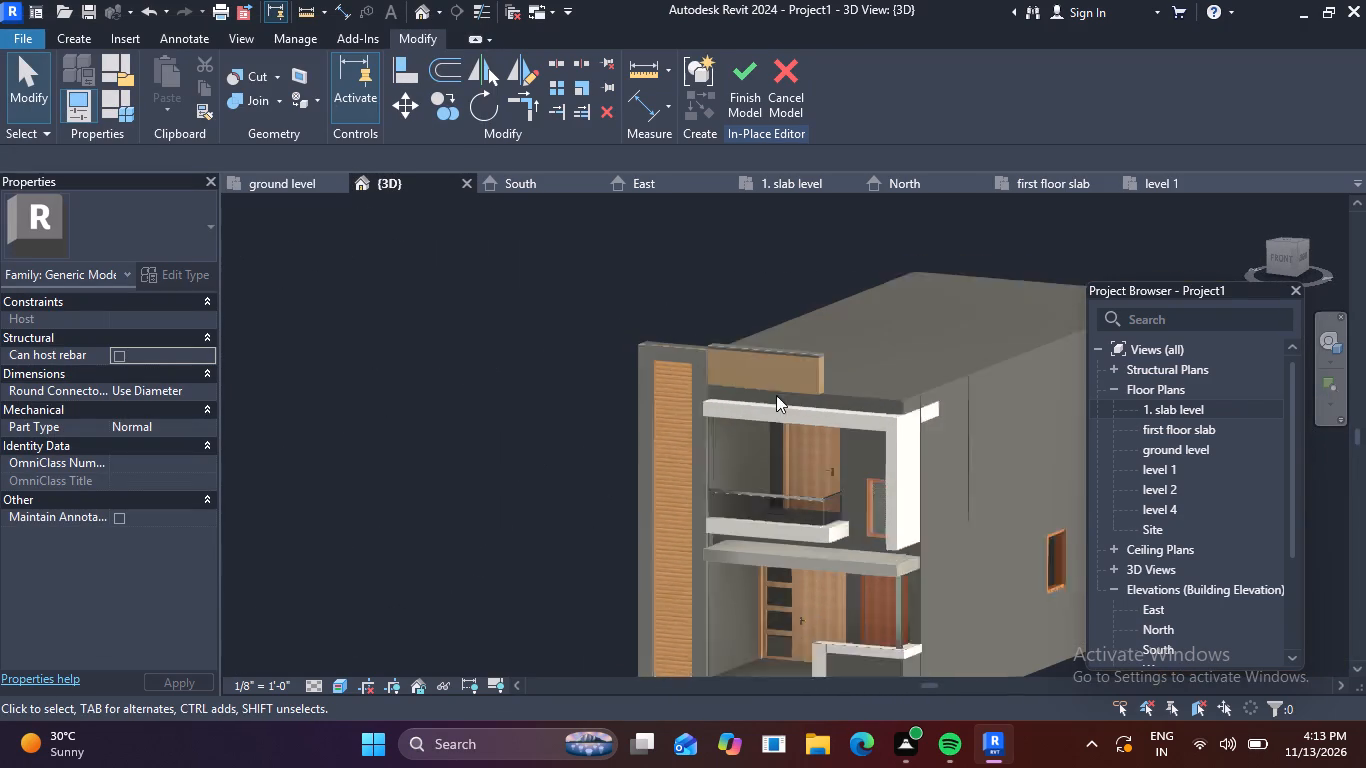
pyautogui.moveTo(777, 399); pyautogui.dragTo(815, 432, button='middle')
pyautogui.keyDown('shift'); pyautogui.moveTo(818, 440); pyautogui.dragTo(856, 459, button='middle'); pyautogui.keyUp('shift')
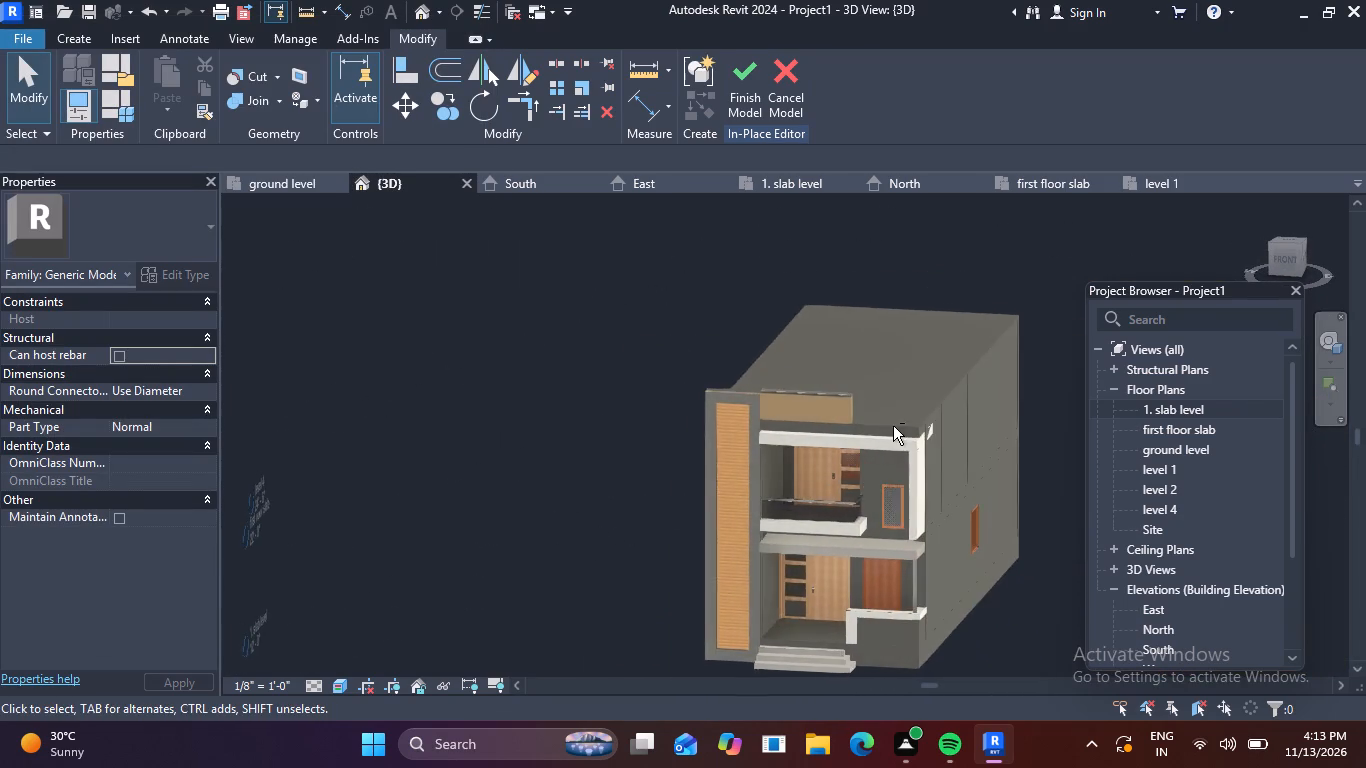
pyautogui.scroll(5, 894, 425)
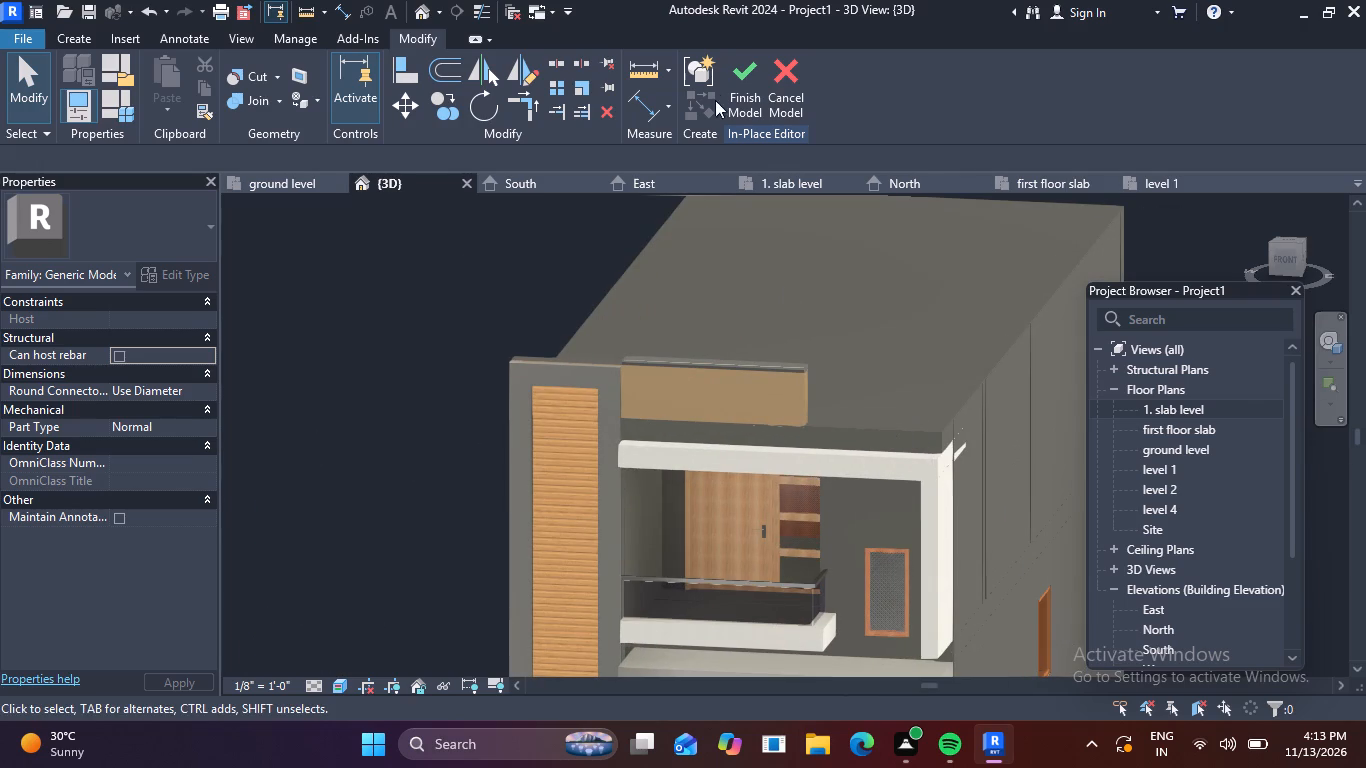
pyautogui.click(735, 72)
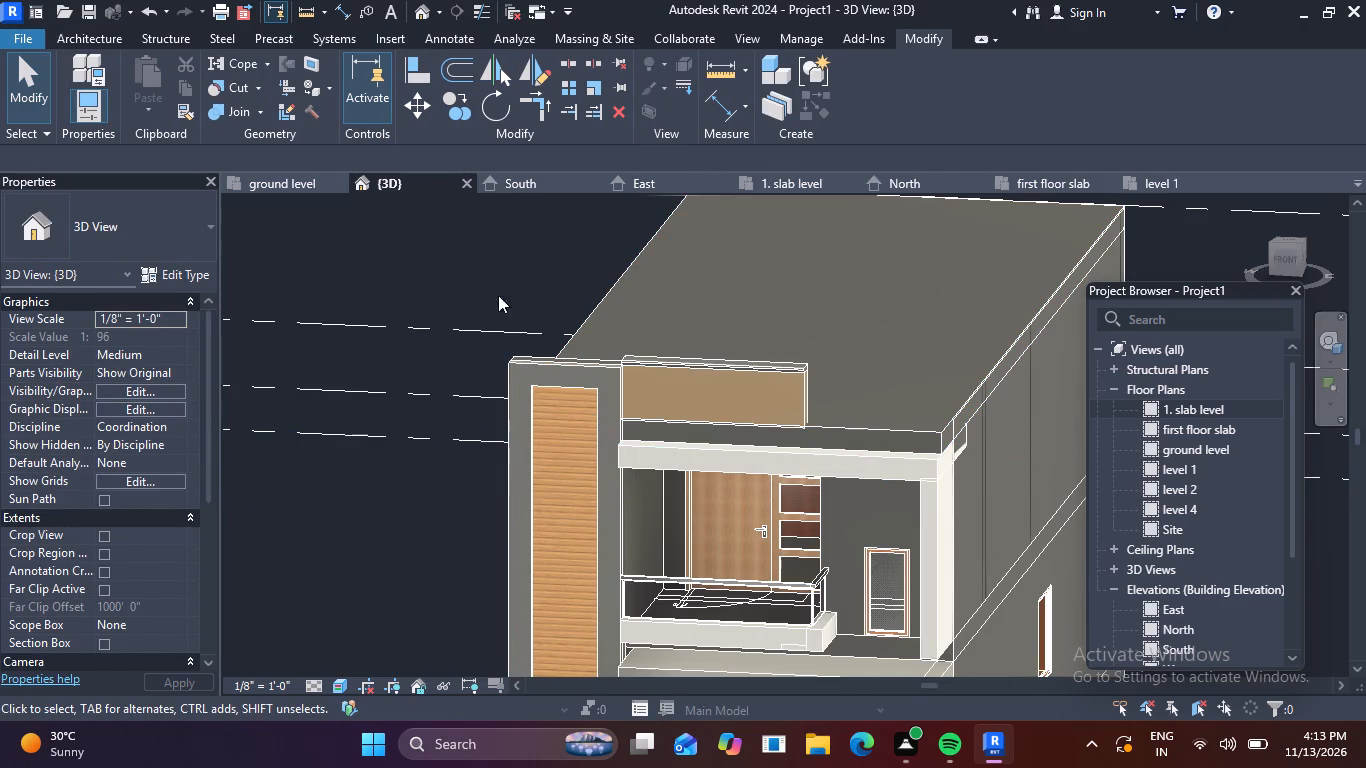
# Paint the front face of the roof-edge band above the white balcony beam with 3. WALLL PAINT, and end the Paint command.
pyautogui.click(331, 86)
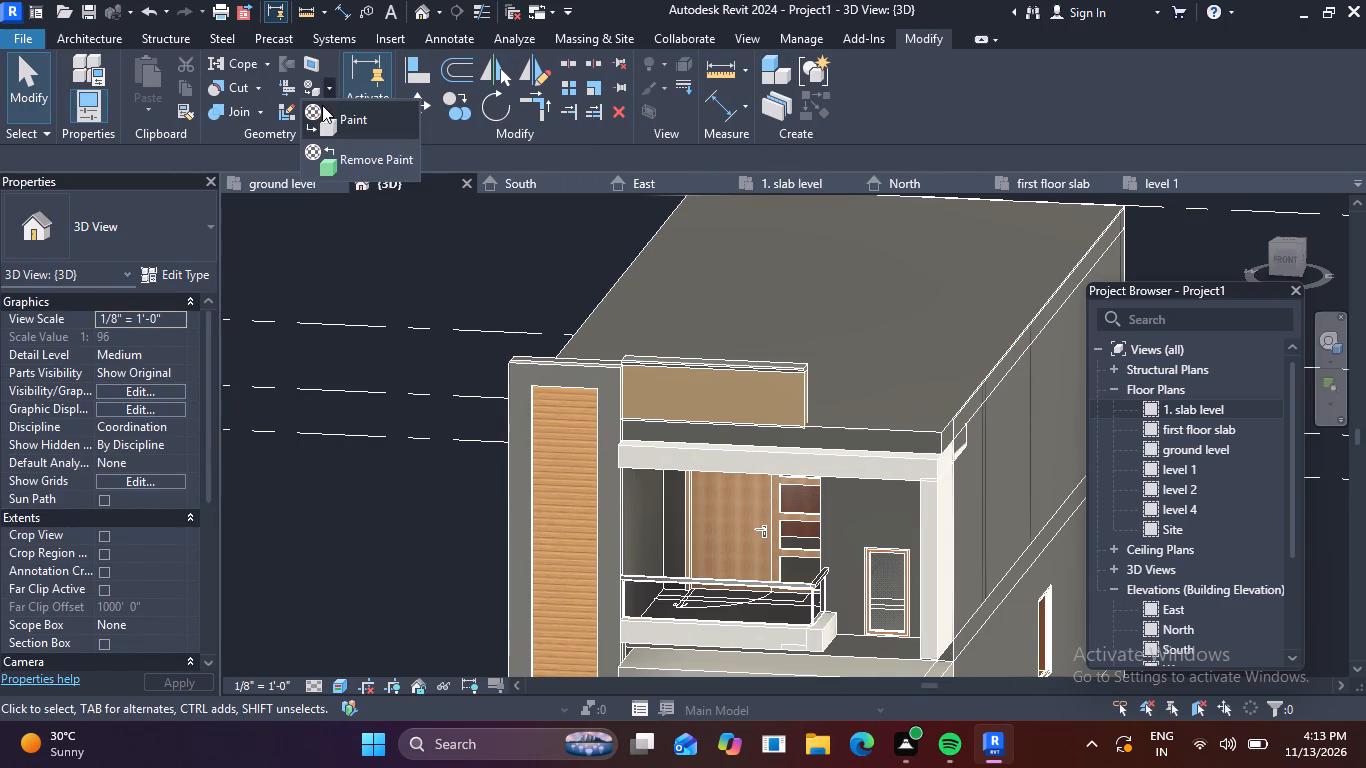
pyautogui.click(369, 123)
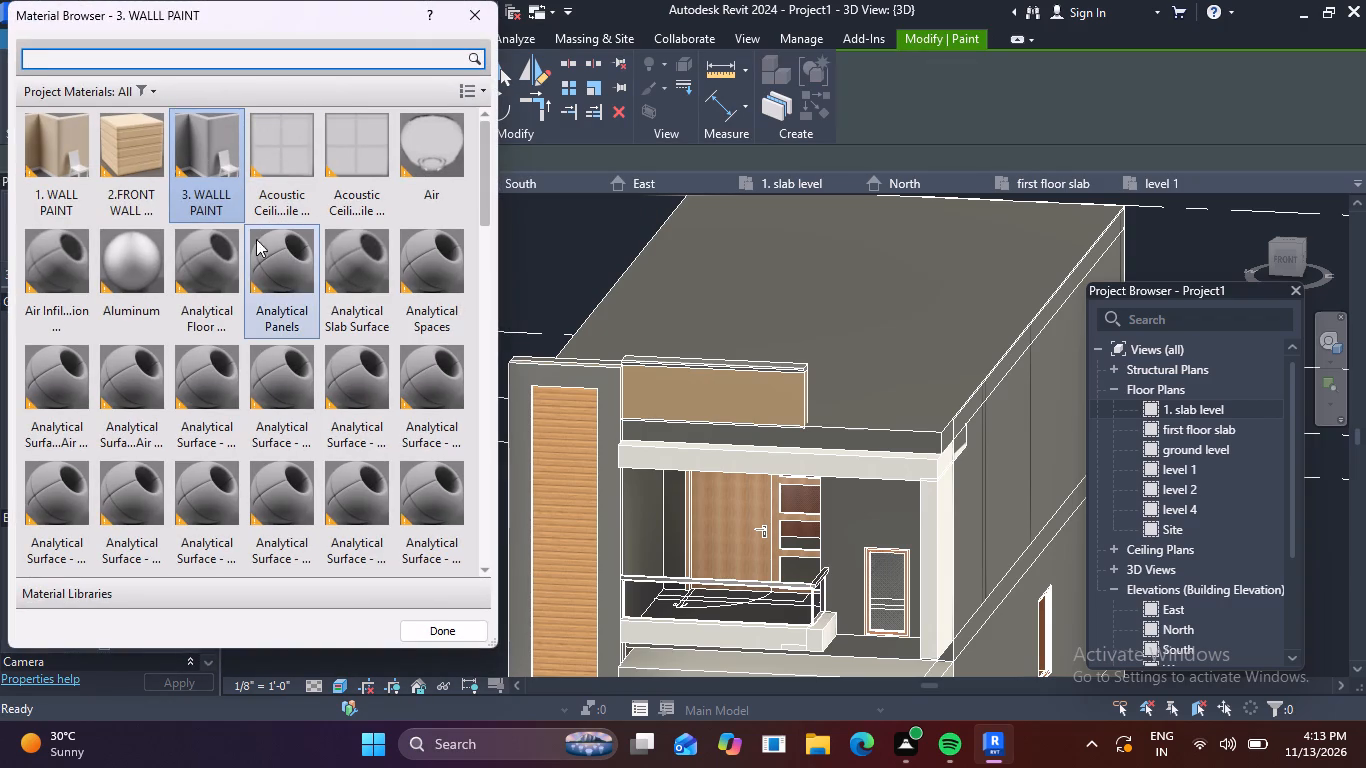
pyautogui.click(214, 134)
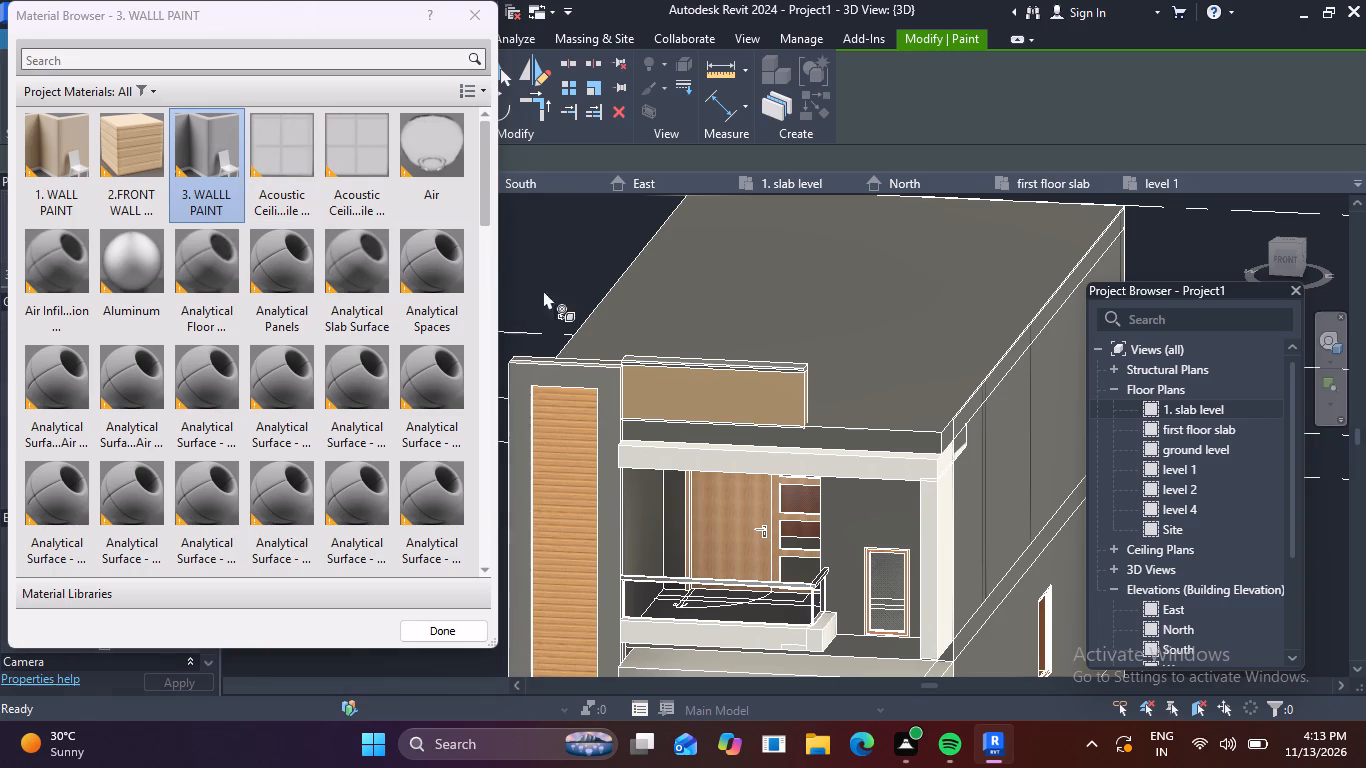
pyautogui.scroll(2, 855, 429)
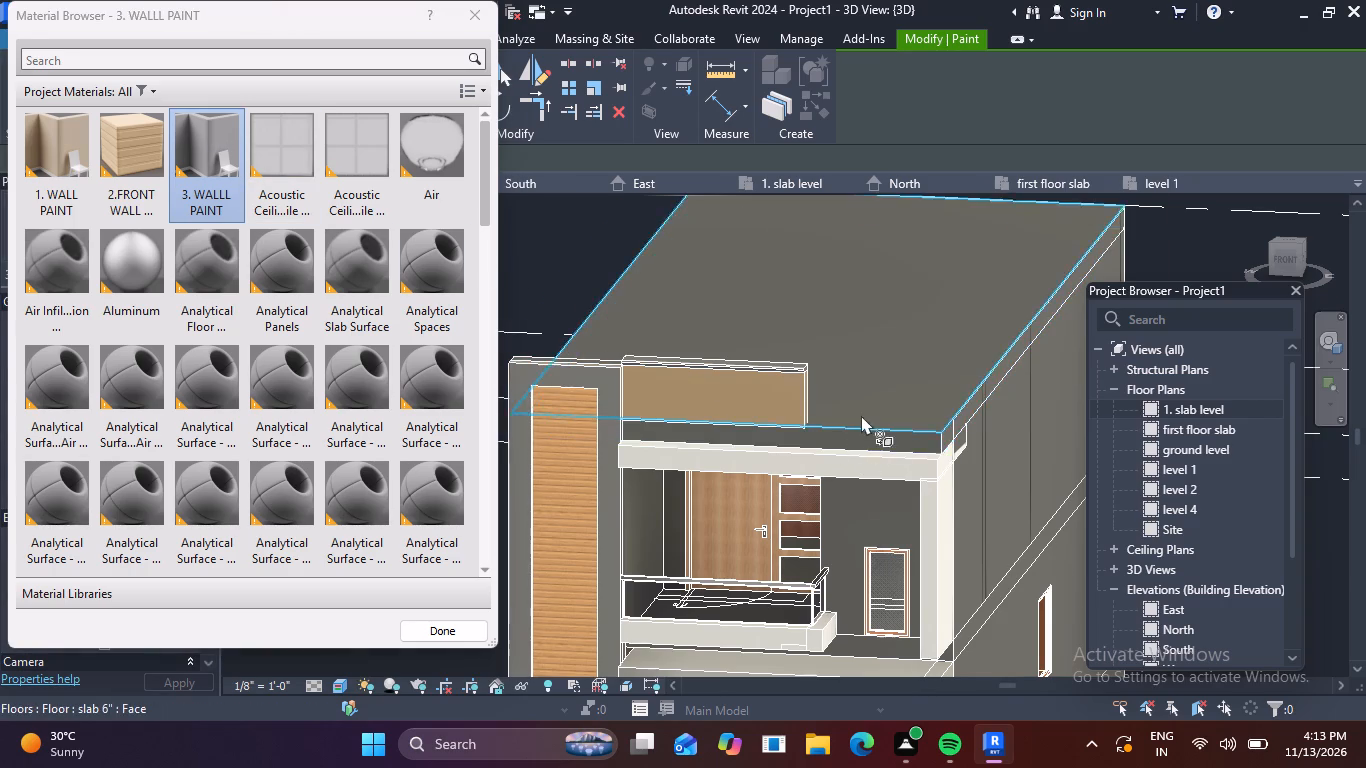
pyautogui.scroll(3, 861, 415)
pyautogui.click(992, 476)
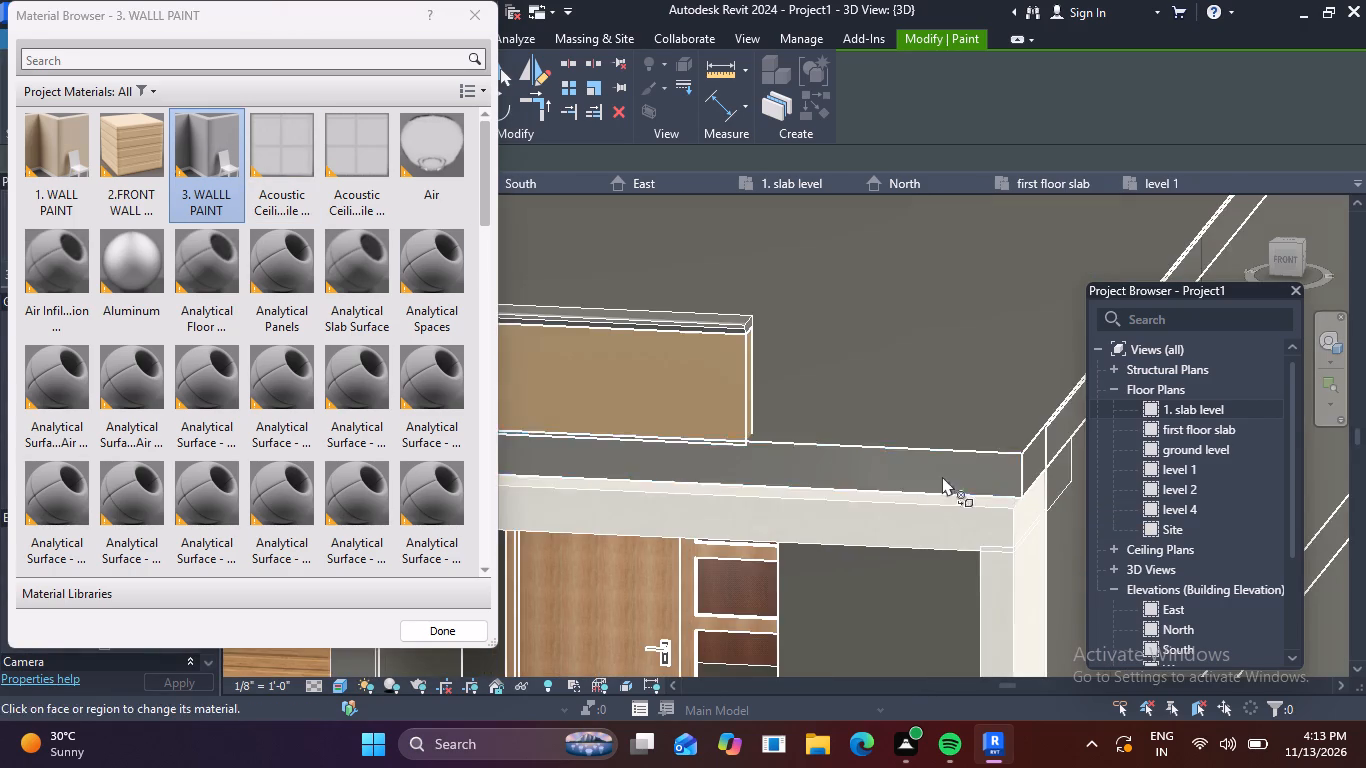
pyautogui.scroll(-5, 842, 472)
pyautogui.moveTo(857, 529); pyautogui.dragTo(836, 419, button='middle')
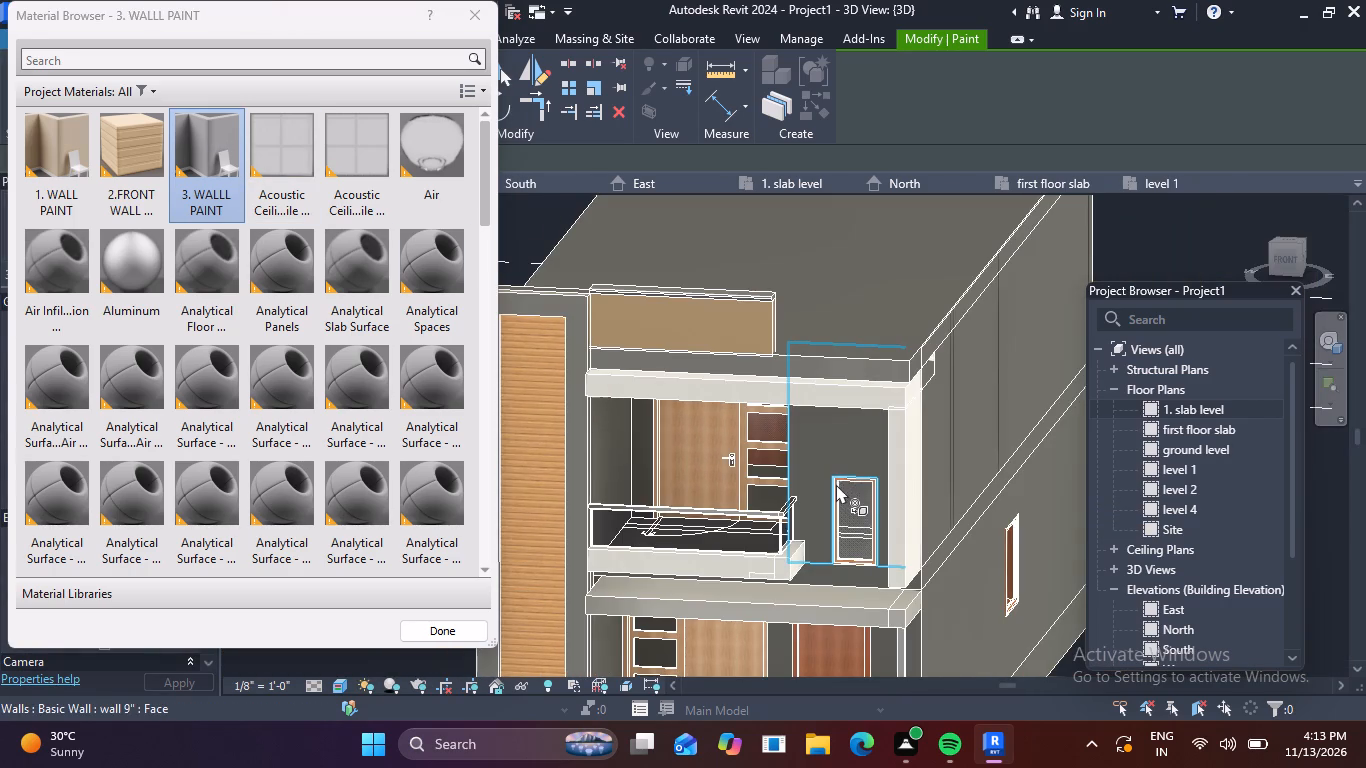
pyautogui.keyDown('shift'); pyautogui.moveTo(836, 491); pyautogui.dragTo(831, 373, button='middle'); pyautogui.keyUp('shift')
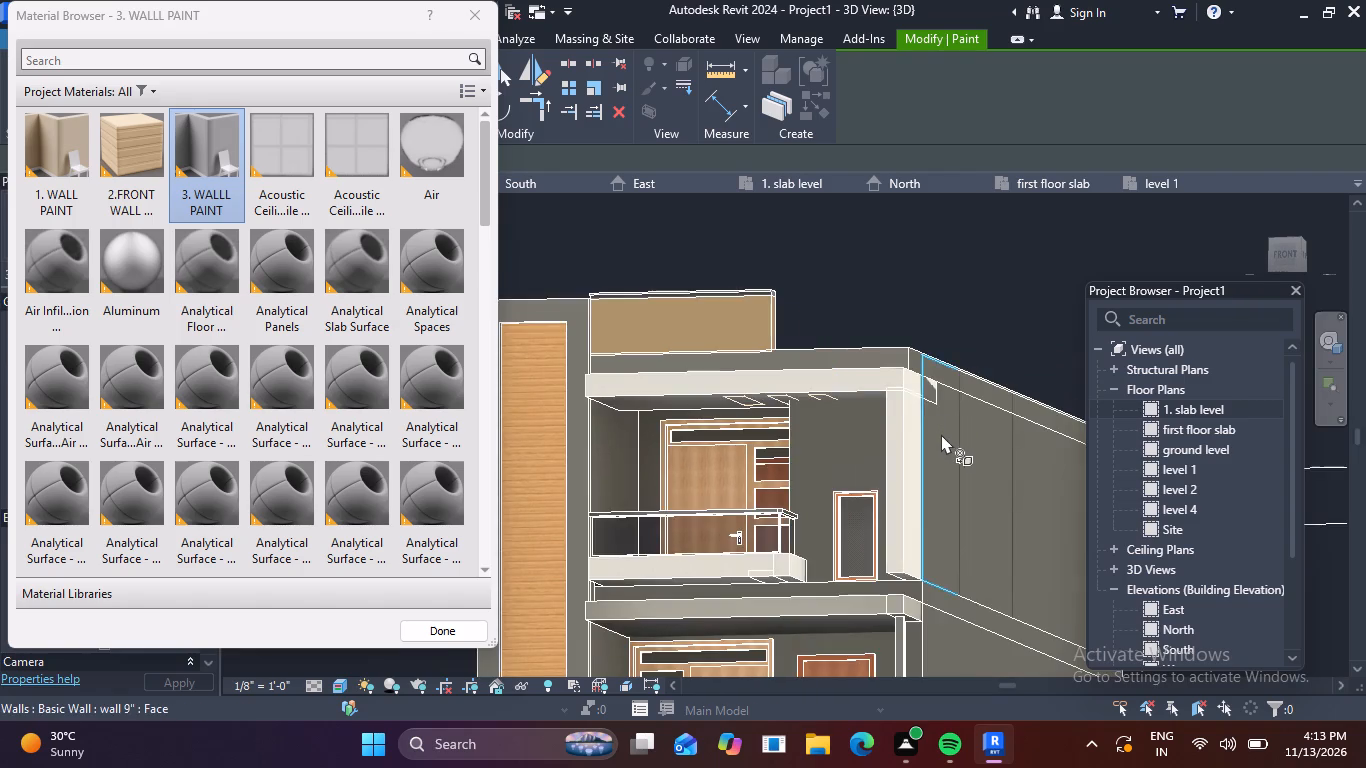
pyautogui.scroll(-1, 941, 437)
pyautogui.press('Escape')
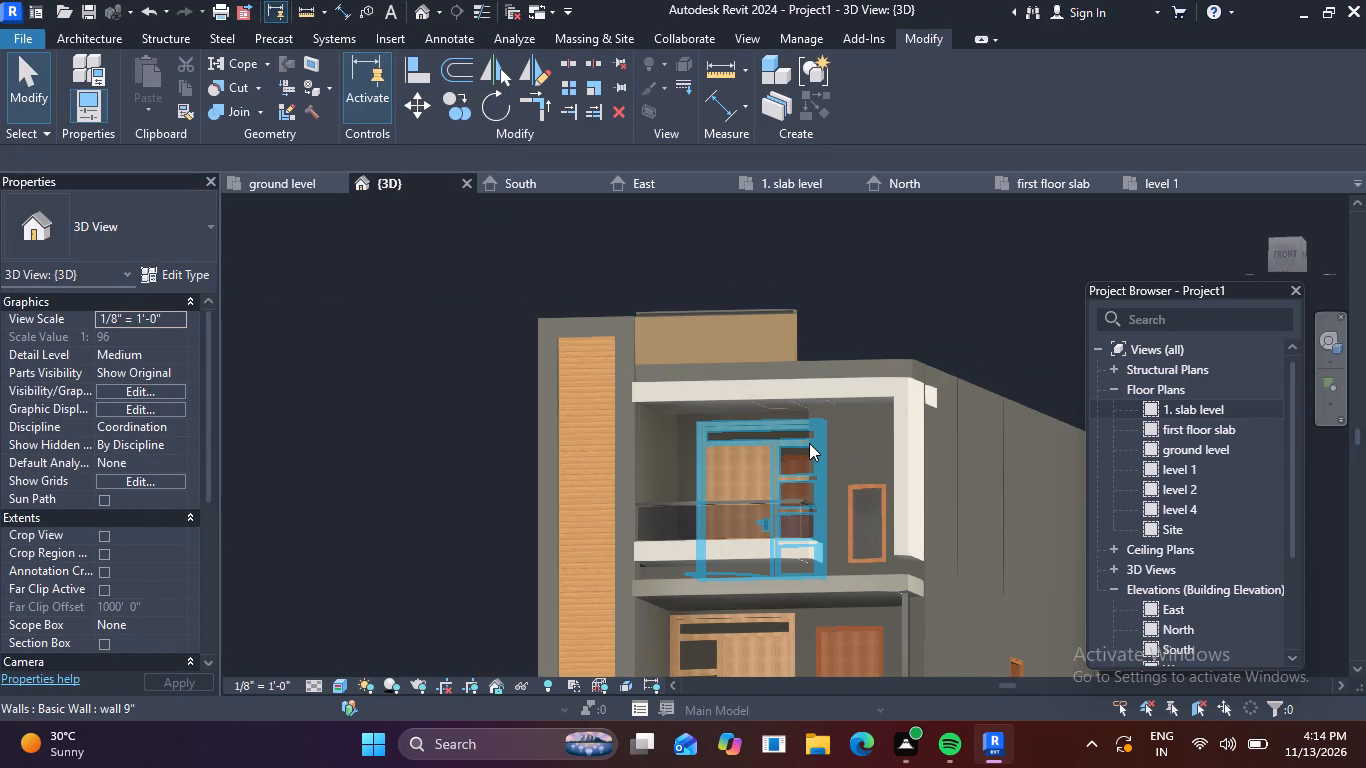
# Examine the upper balcony, its surrounding walls and the roof edge from several angles to choose further surfaces for painting.
pyautogui.keyDown('shift'); pyautogui.moveTo(809, 443); pyautogui.dragTo(828, 453, button='middle'); pyautogui.keyUp('shift')
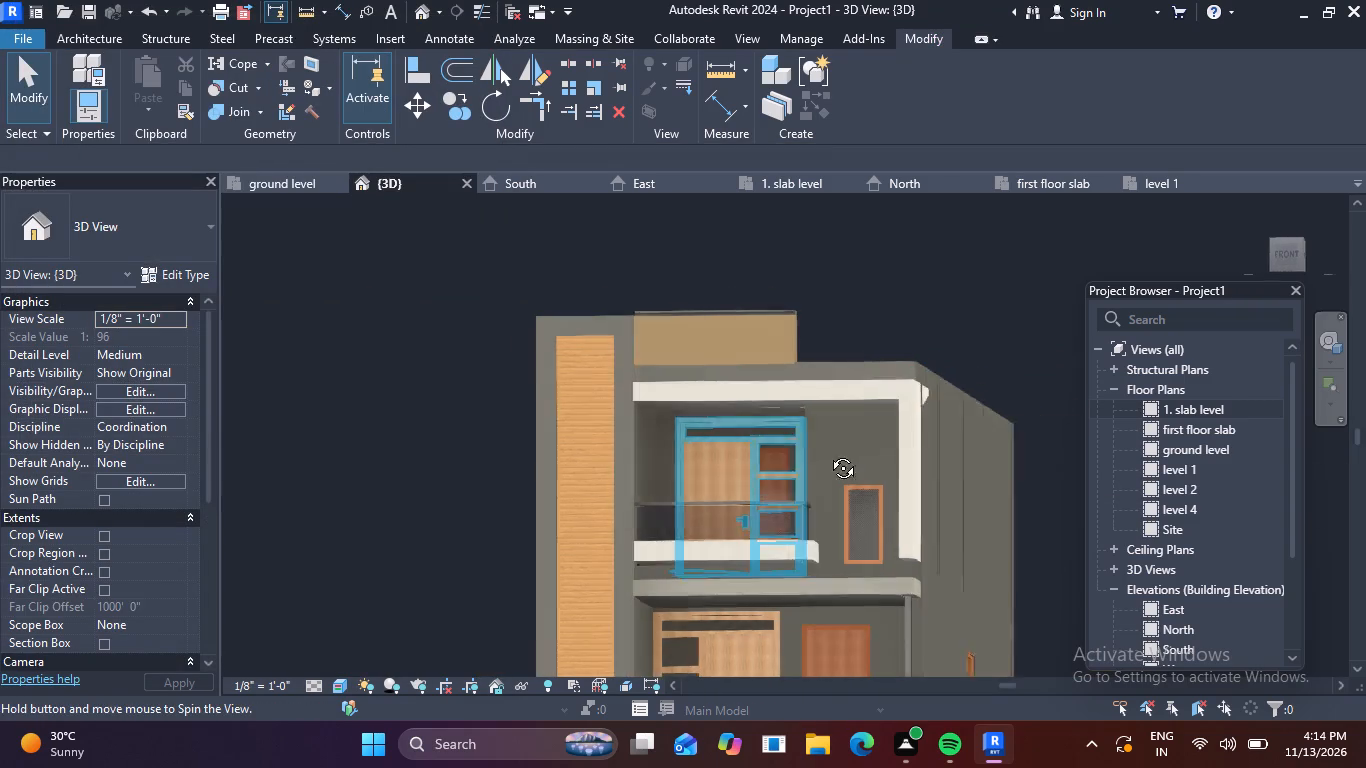
pyautogui.keyDown('shift'); pyautogui.moveTo(828, 453); pyautogui.dragTo(848, 461, button='middle'); pyautogui.keyUp('shift')
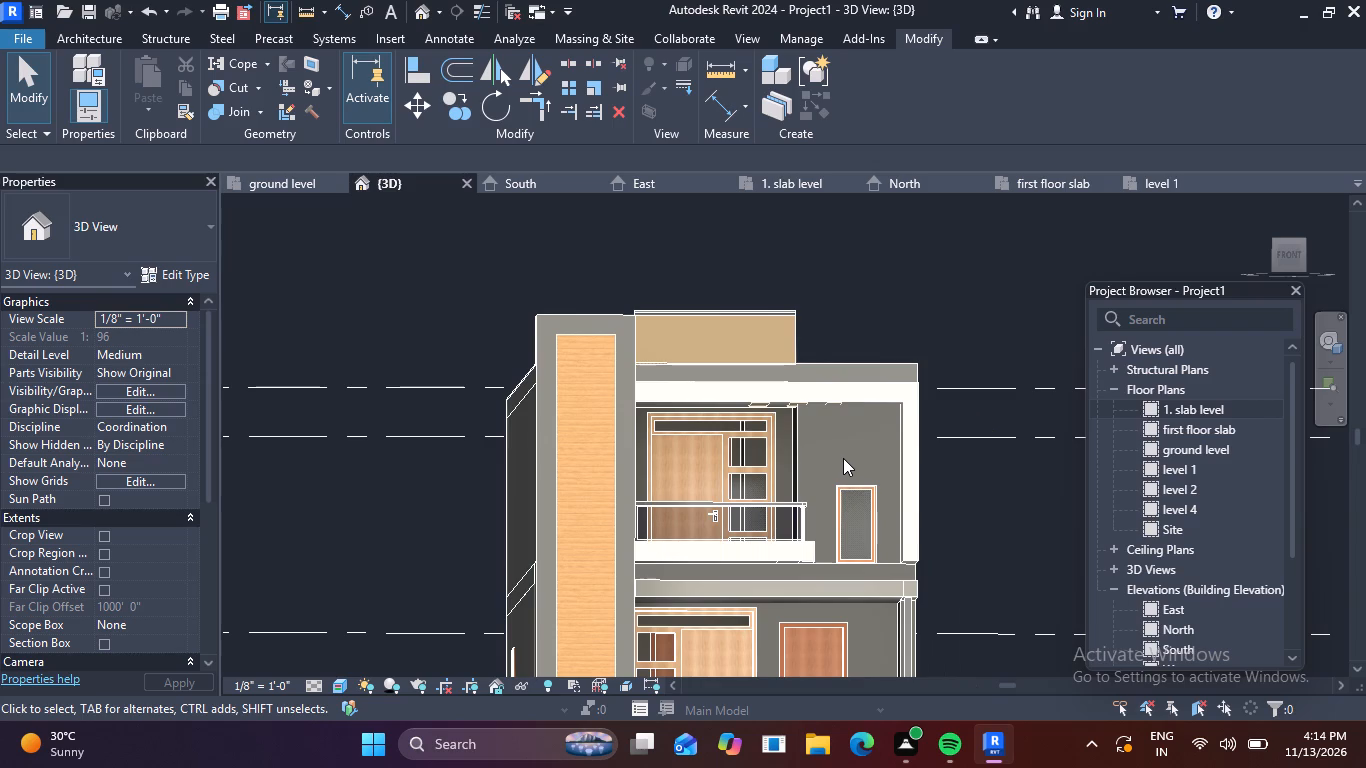
pyautogui.press('Escape')
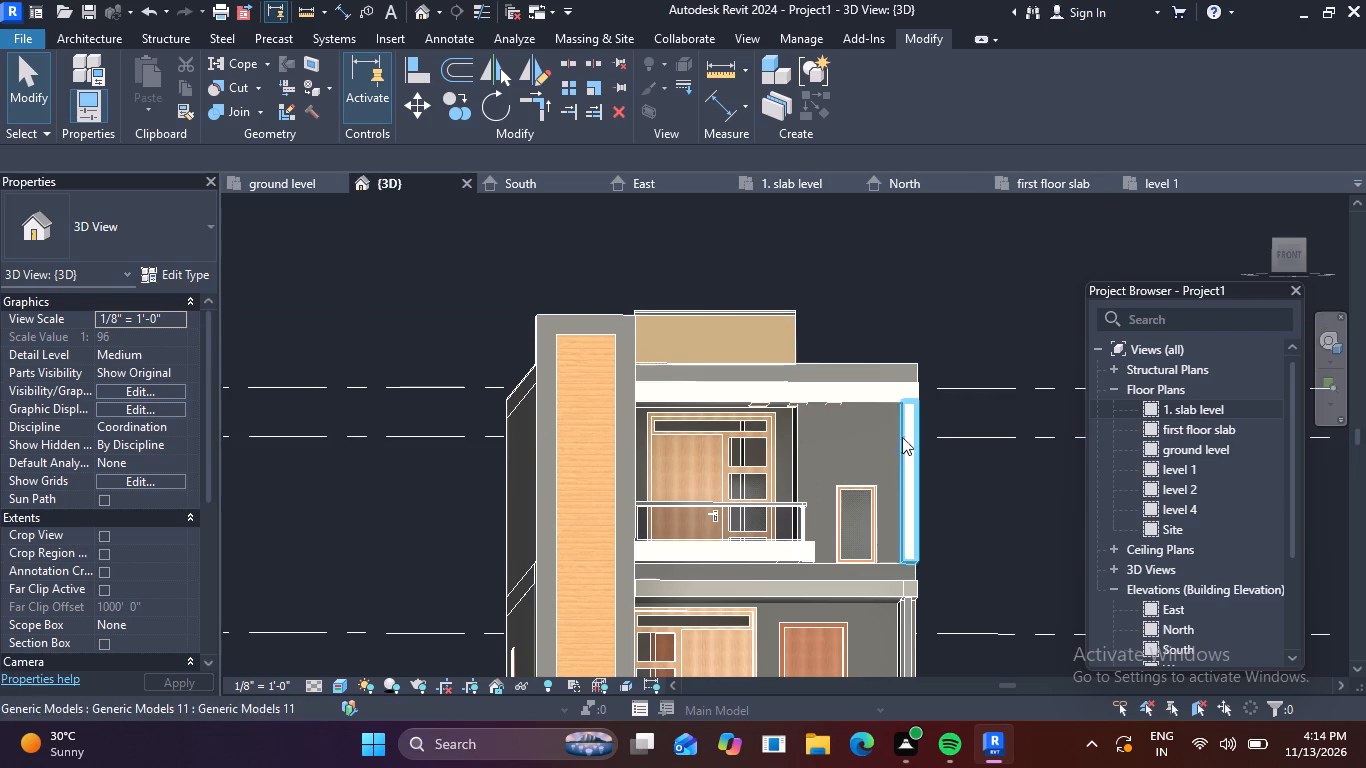
pyautogui.keyDown('shift'); pyautogui.moveTo(835, 505); pyautogui.dragTo(793, 589, button='middle'); pyautogui.keyUp('shift')
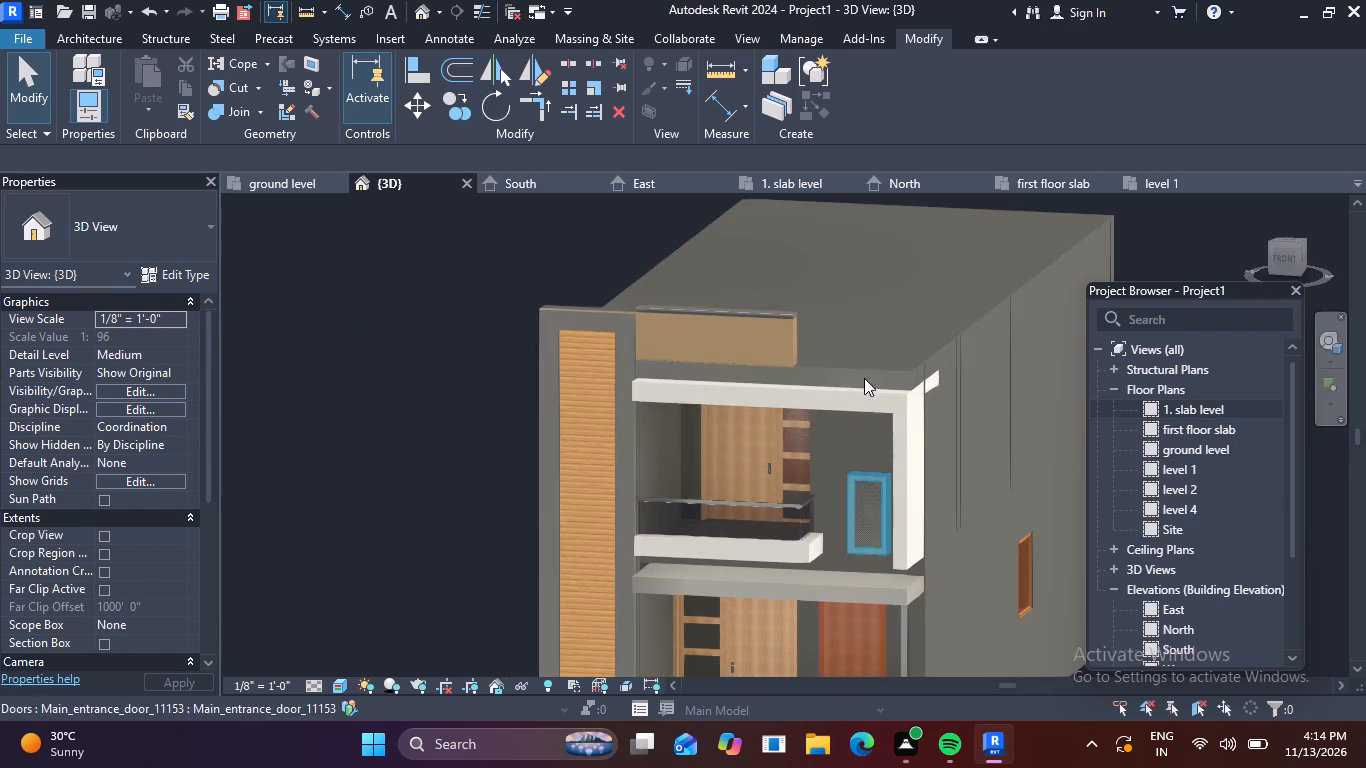
pyautogui.scroll(6, 868, 374)
pyautogui.scroll(-2, 646, 459)
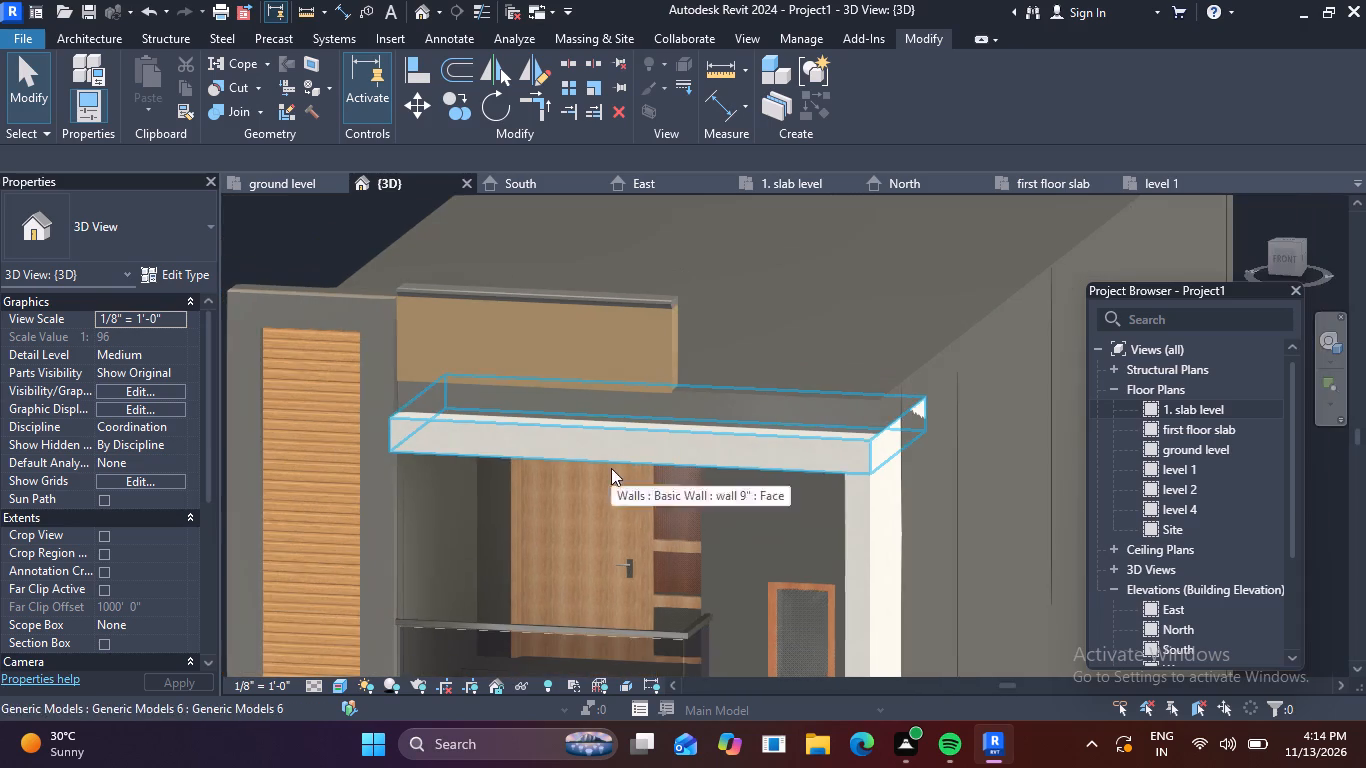
pyautogui.moveTo(611, 468); pyautogui.dragTo(731, 522, button='middle')
pyautogui.scroll(3, 759, 490)
pyautogui.moveTo(784, 573); pyautogui.dragTo(785, 500, button='middle')
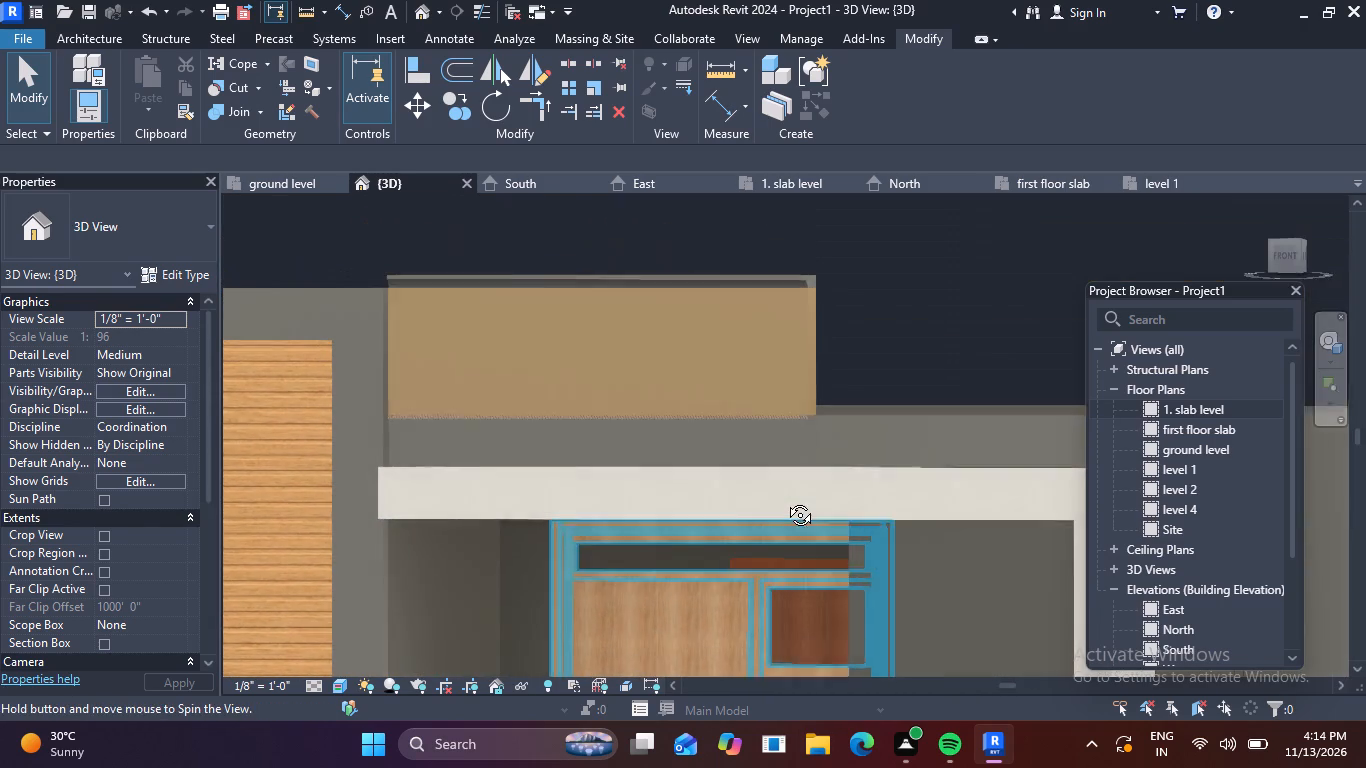
pyautogui.moveTo(785, 500); pyautogui.dragTo(822, 534, button='middle')
pyautogui.scroll(-1, 876, 563)
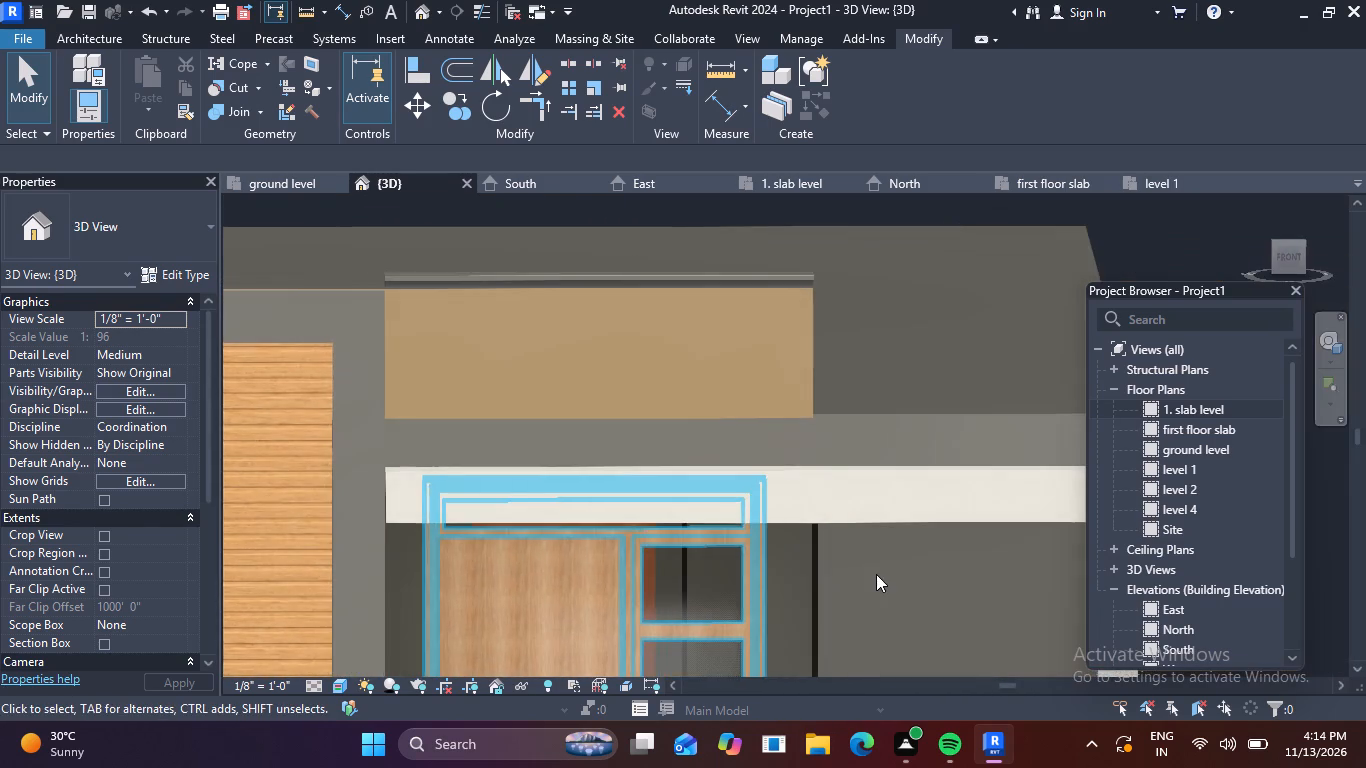
pyautogui.scroll(-2, 876, 574)
pyautogui.moveTo(885, 595); pyautogui.dragTo(678, 446, button='middle')
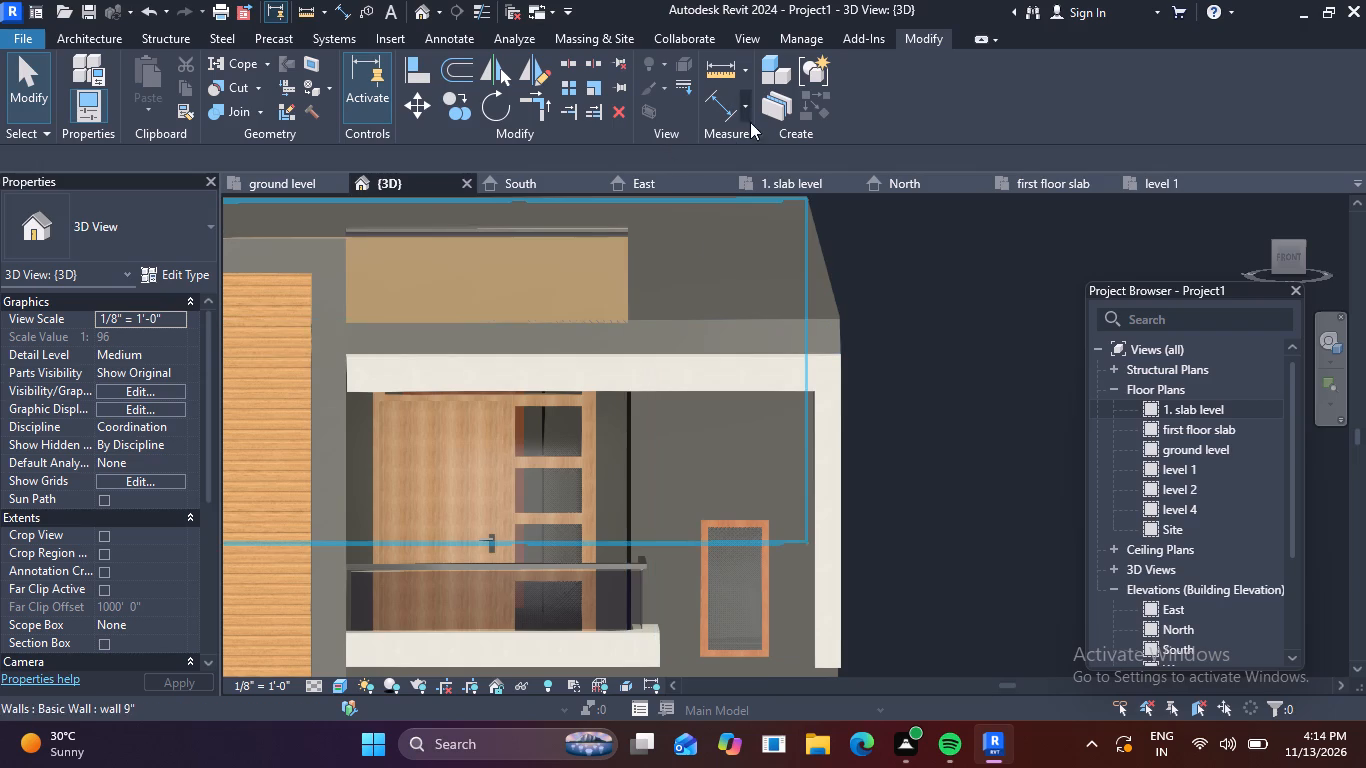
# Paint the upper-floor front wall around the narrow opening beside the balcony with the Wood Planks material.
pyautogui.click(324, 84)
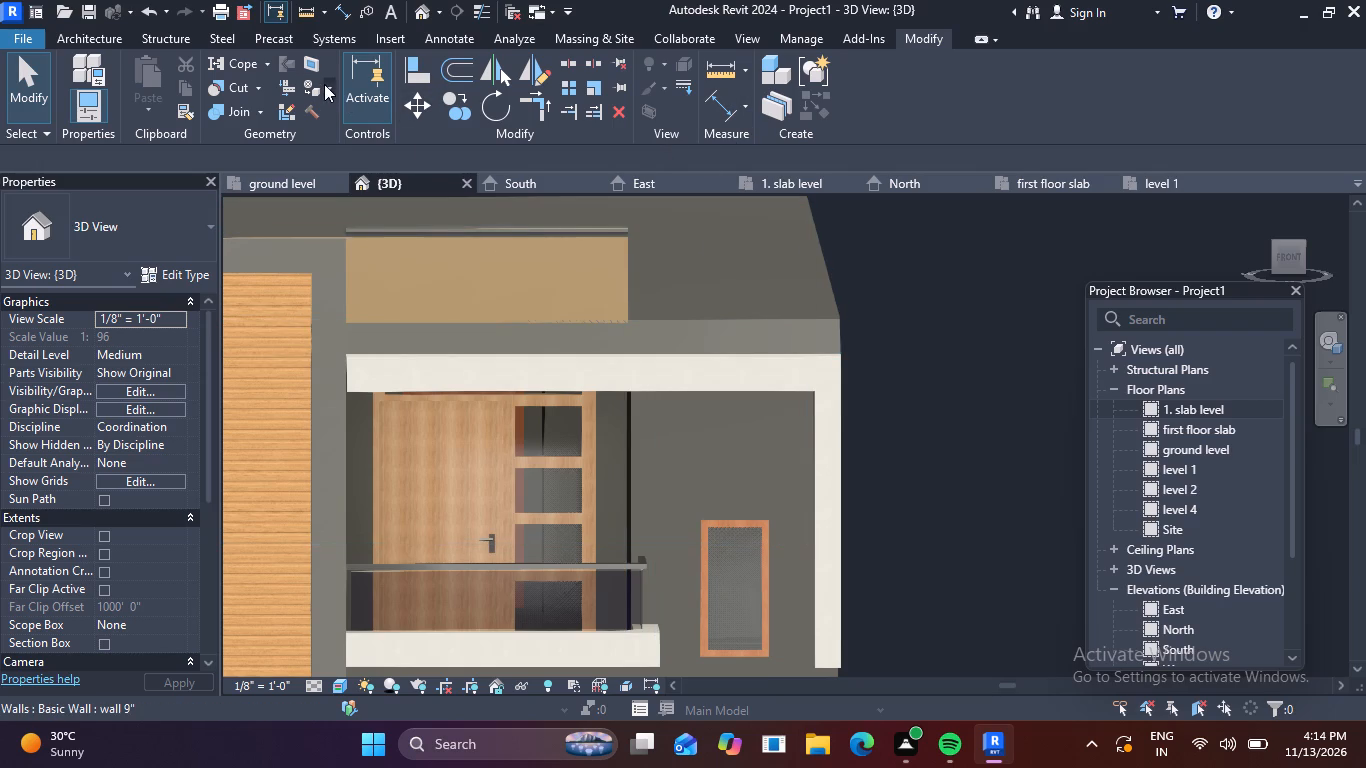
pyautogui.click(356, 126)
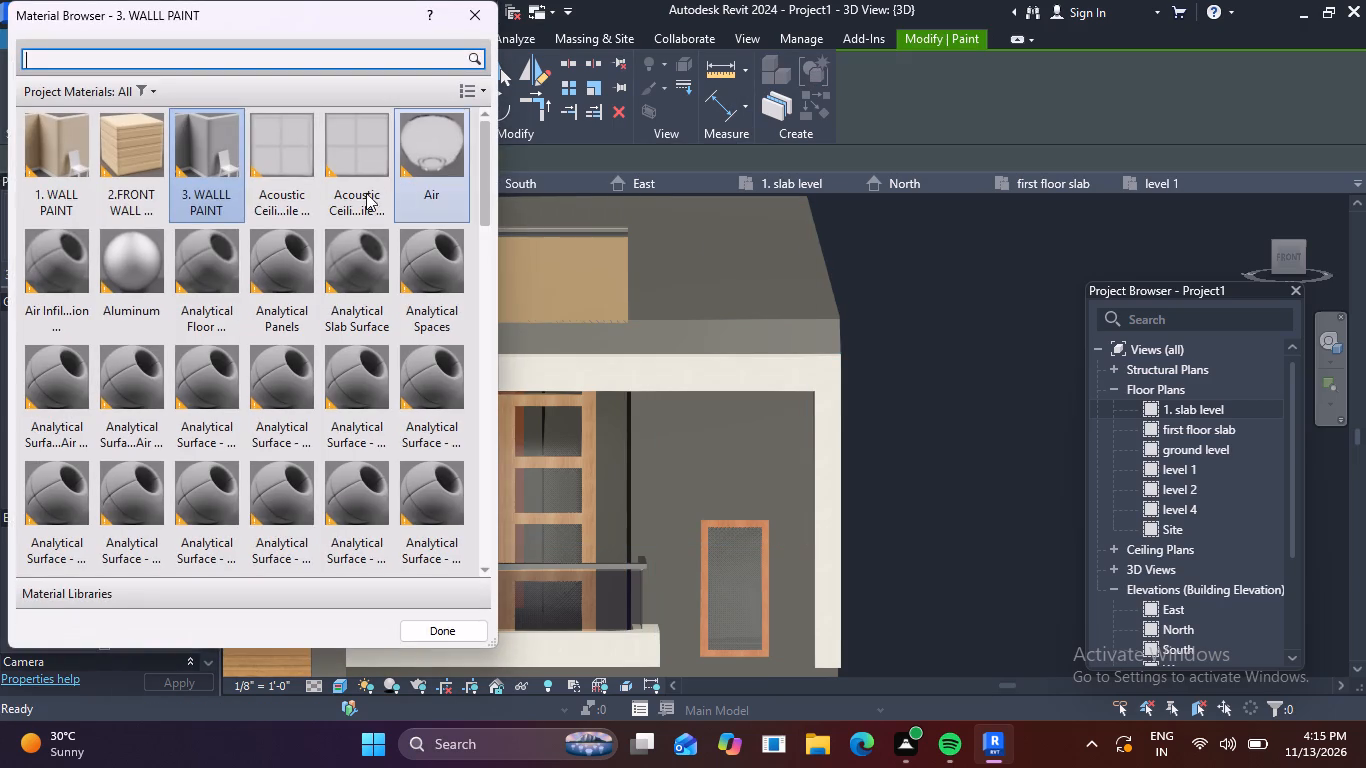
pyautogui.scroll(-2, 309, 217)
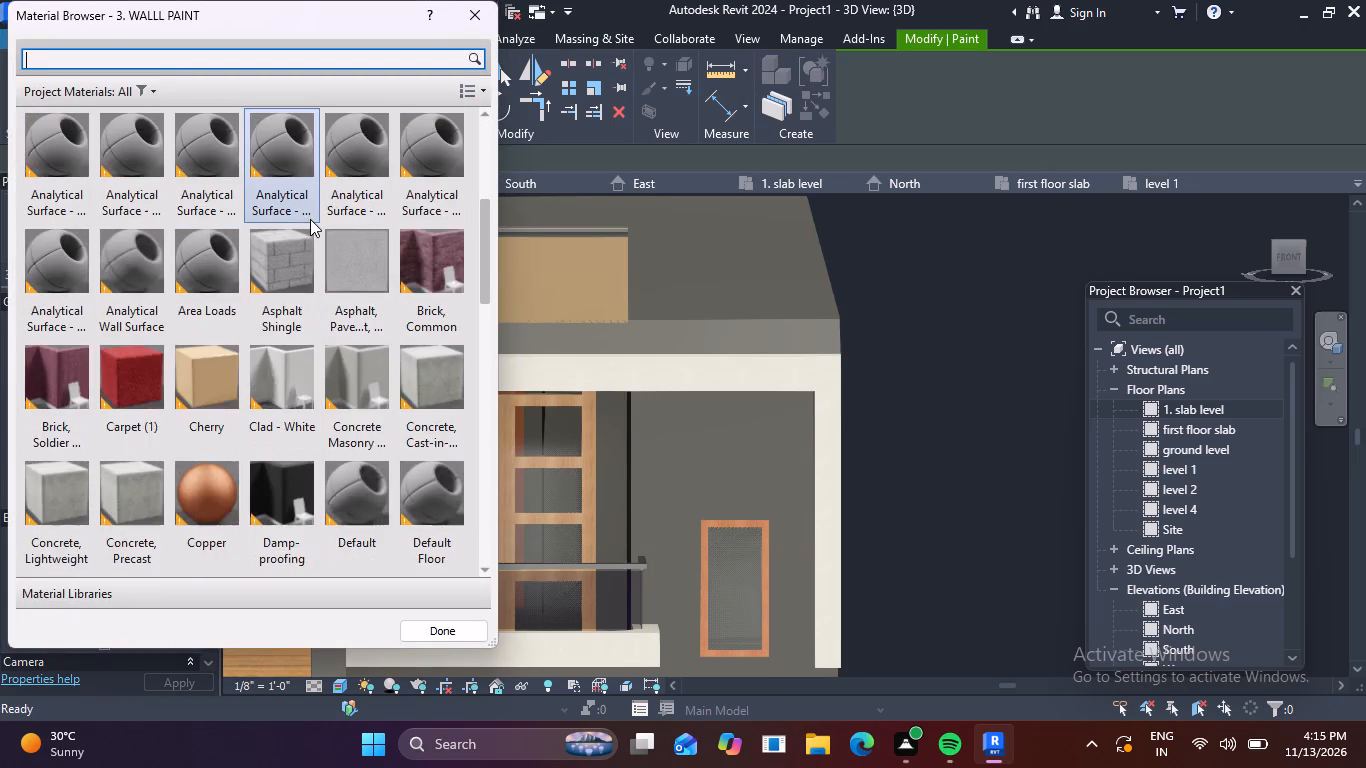
pyautogui.scroll(-10, 310, 219)
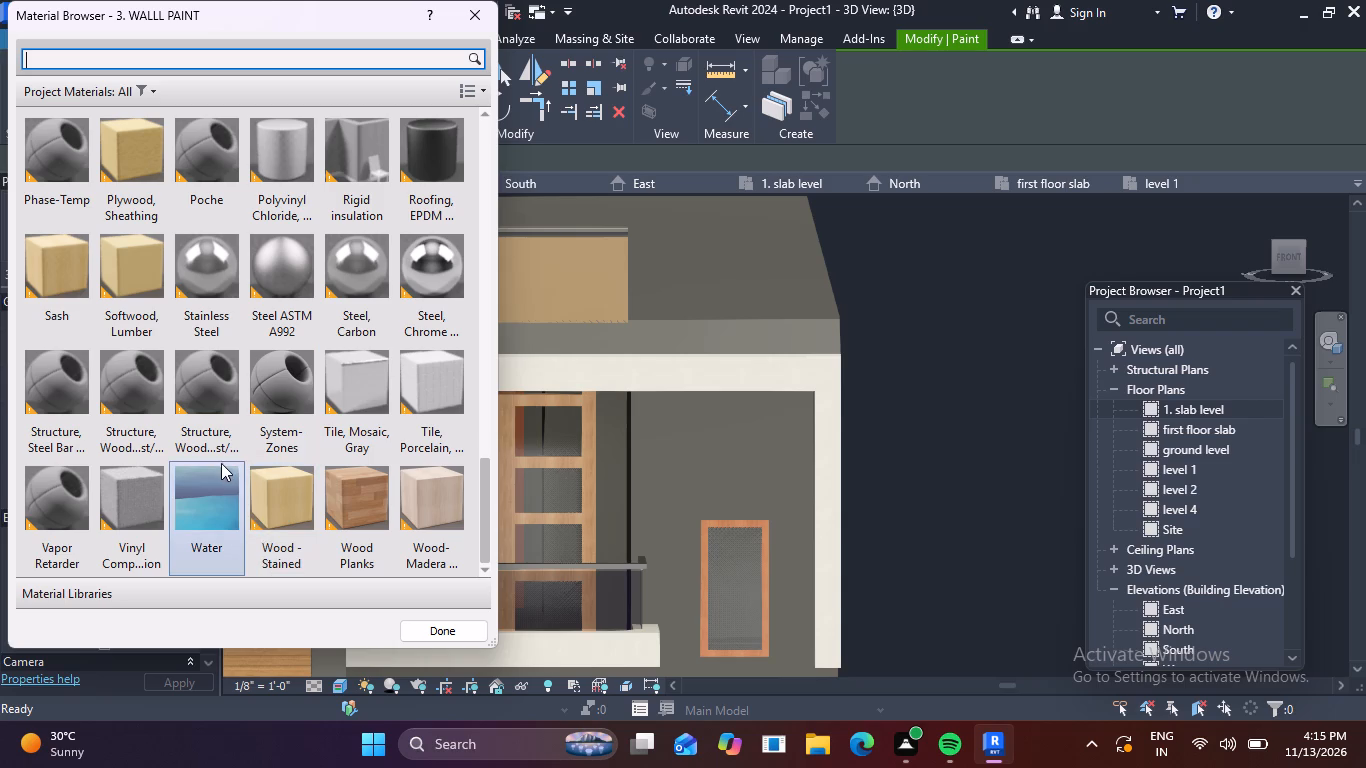
pyautogui.scroll(-8, 221, 463)
pyautogui.click(367, 489)
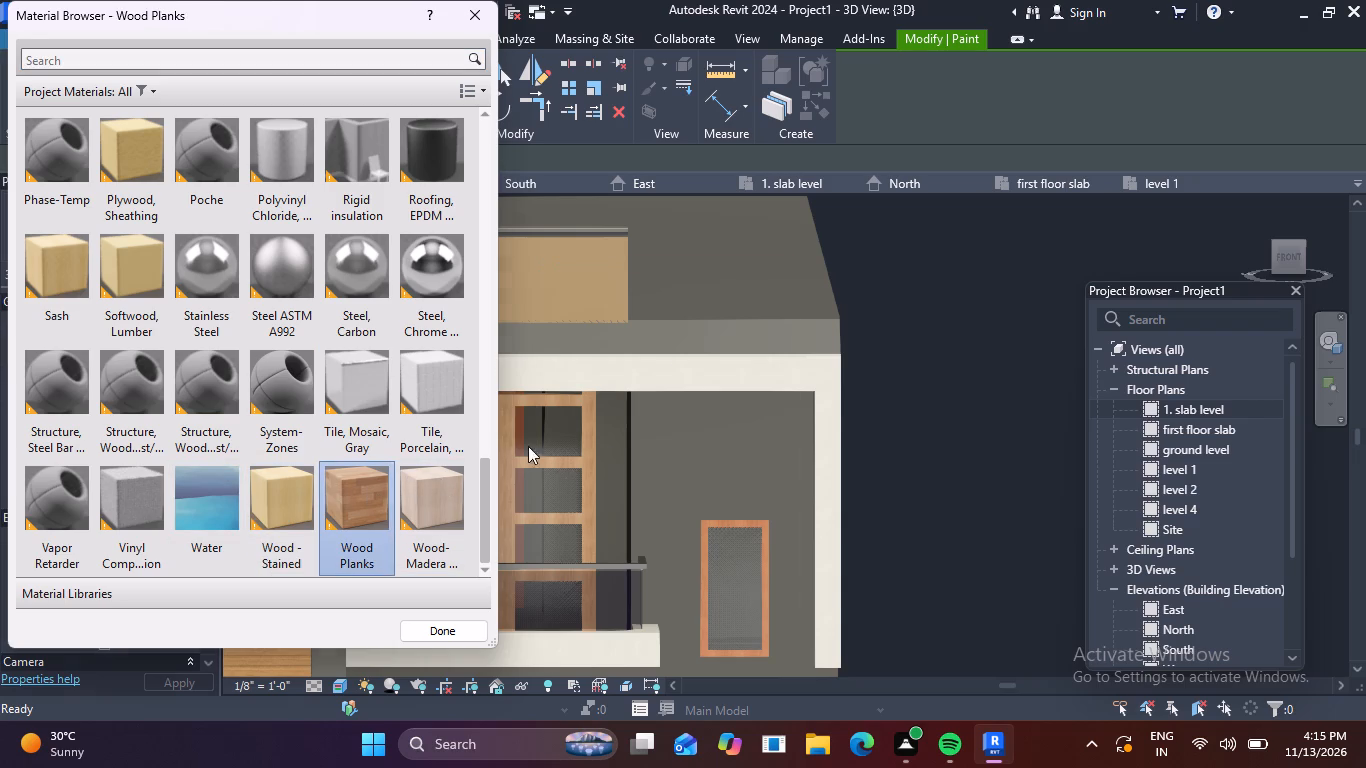
pyautogui.click(674, 430)
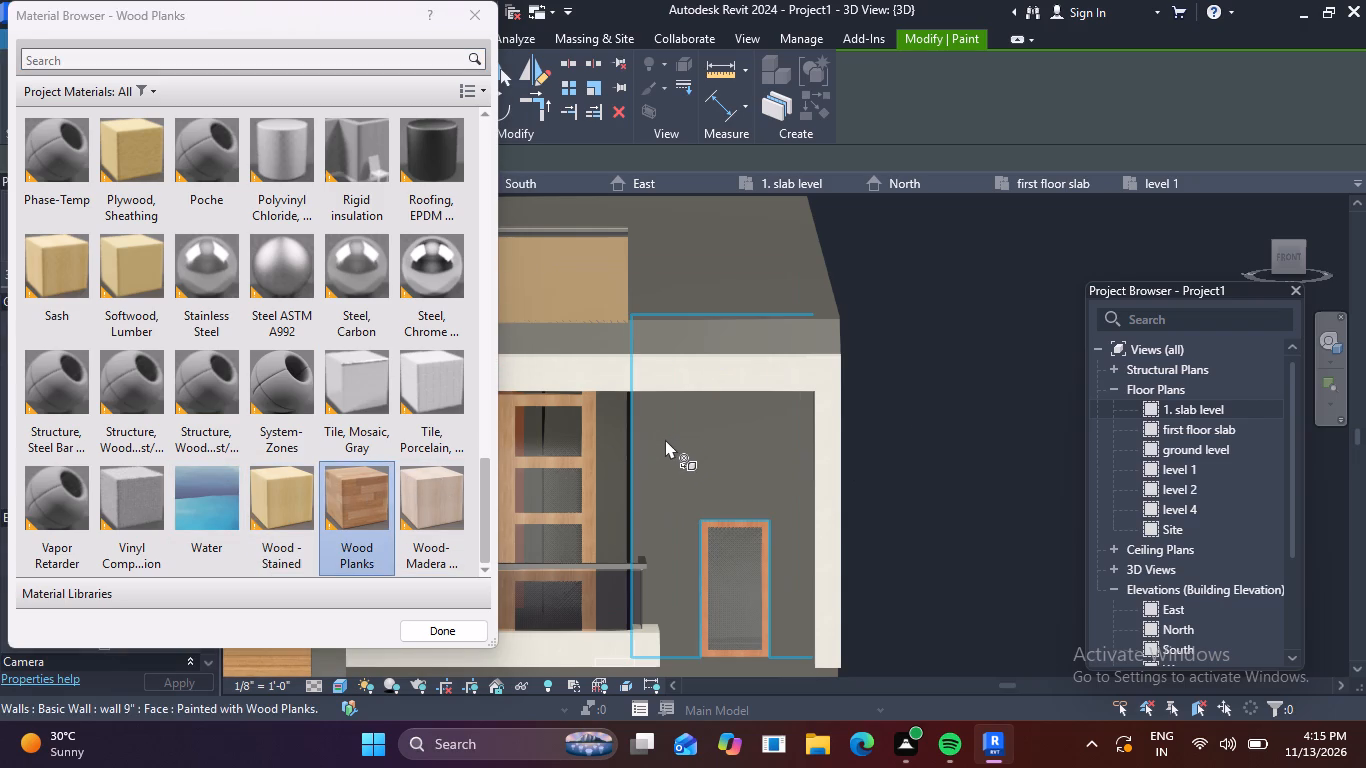
# Paint the ground-floor front wall around the reddish-brown door with Wood Planks.
pyautogui.scroll(-2, 830, 382)
pyautogui.moveTo(1012, 449); pyautogui.dragTo(1062, 352, button='middle')
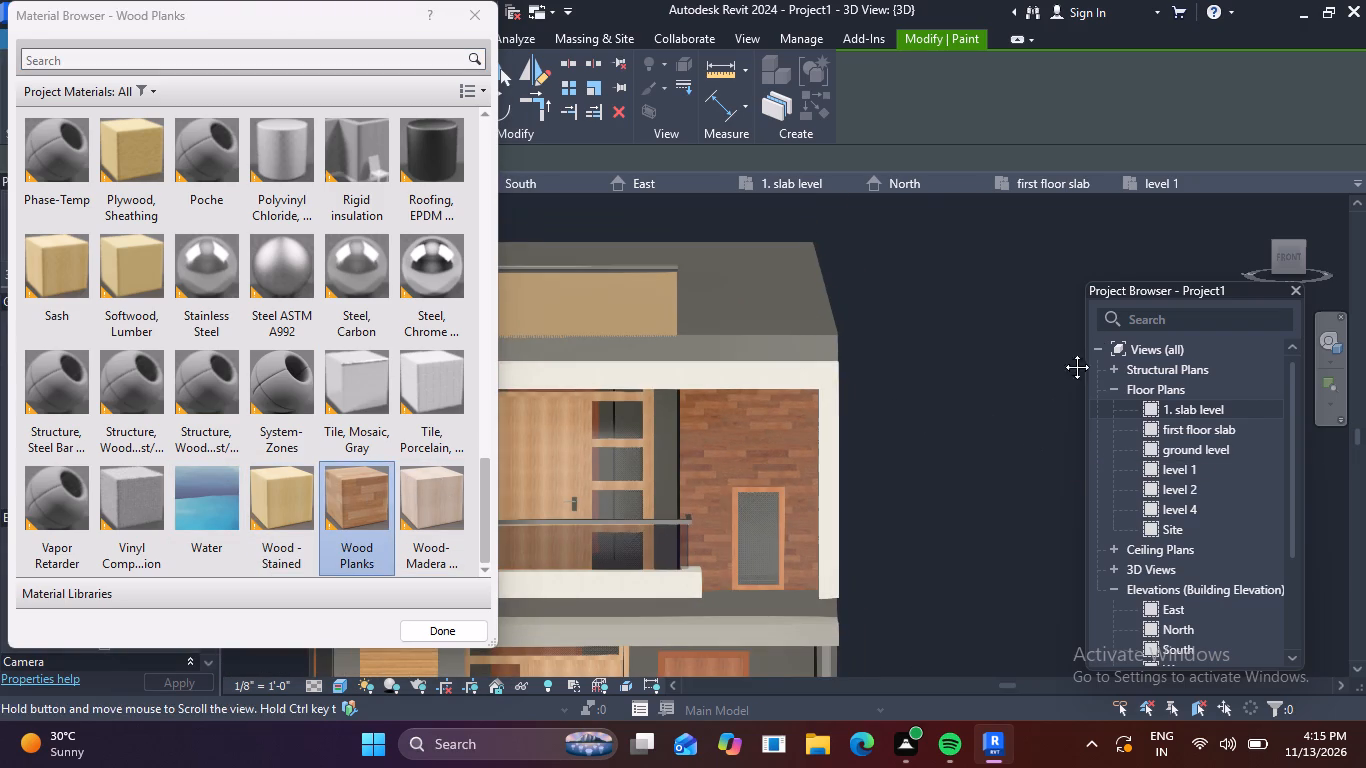
pyautogui.moveTo(1062, 352); pyautogui.dragTo(1094, 305, button='middle')
pyautogui.scroll(-2, 1047, 333)
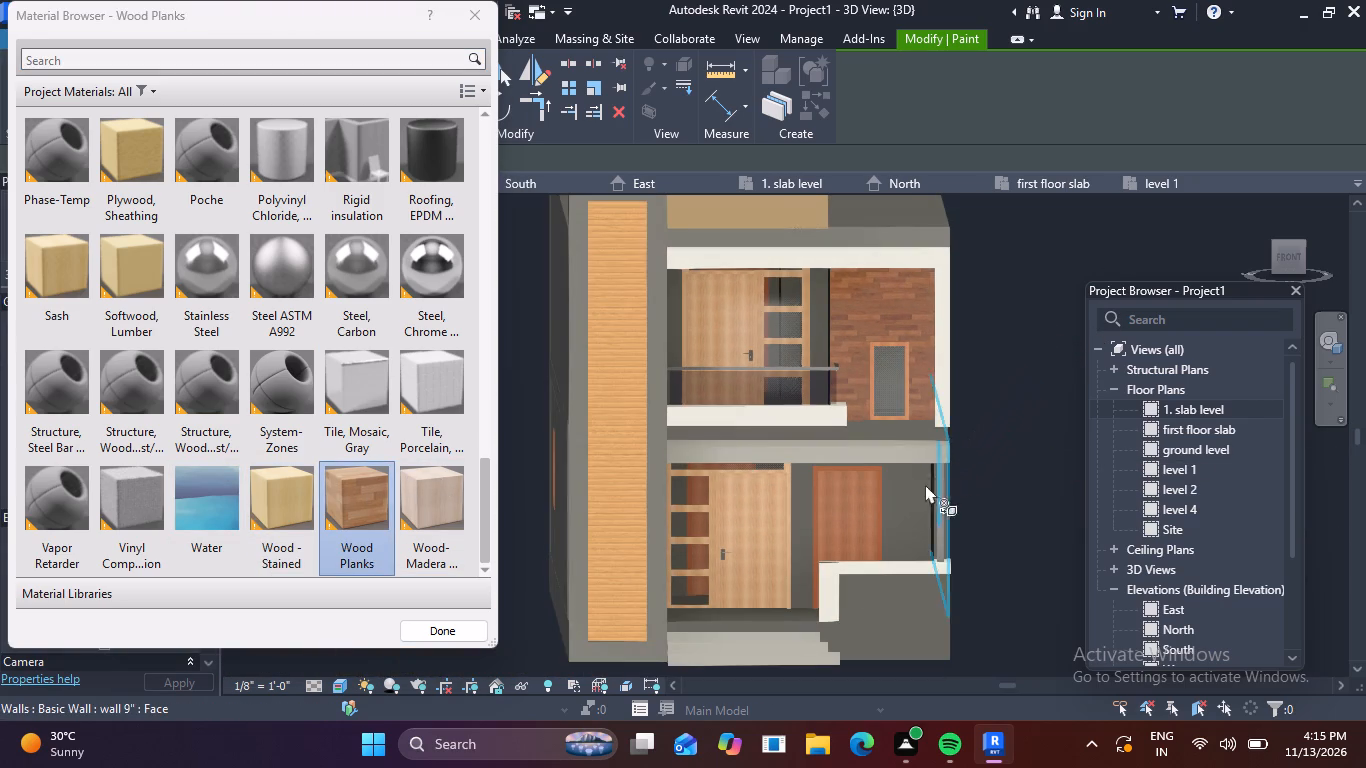
pyautogui.click(909, 492)
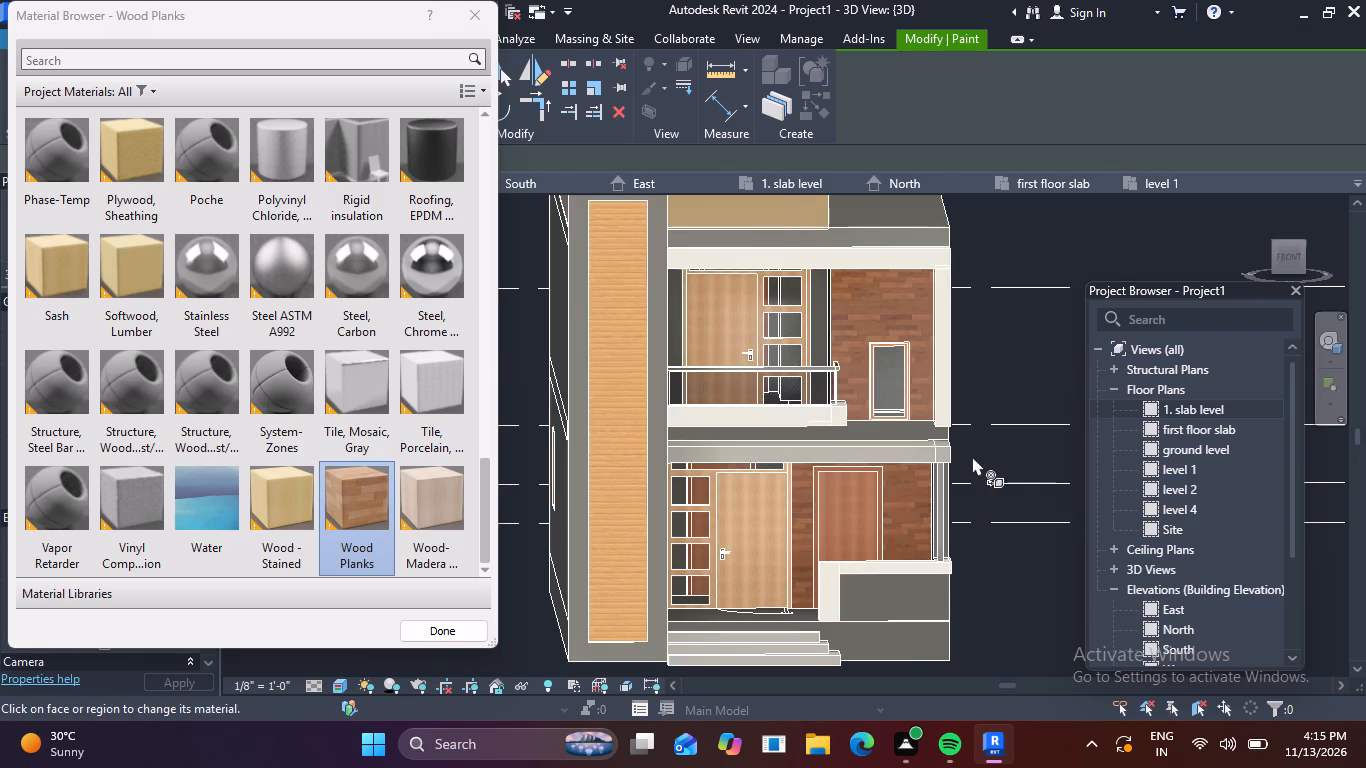
# Apply Wood Planks to the upper balcony recess's side wall next to the tall slatted front wall.
pyautogui.scroll(-2, 1020, 445)
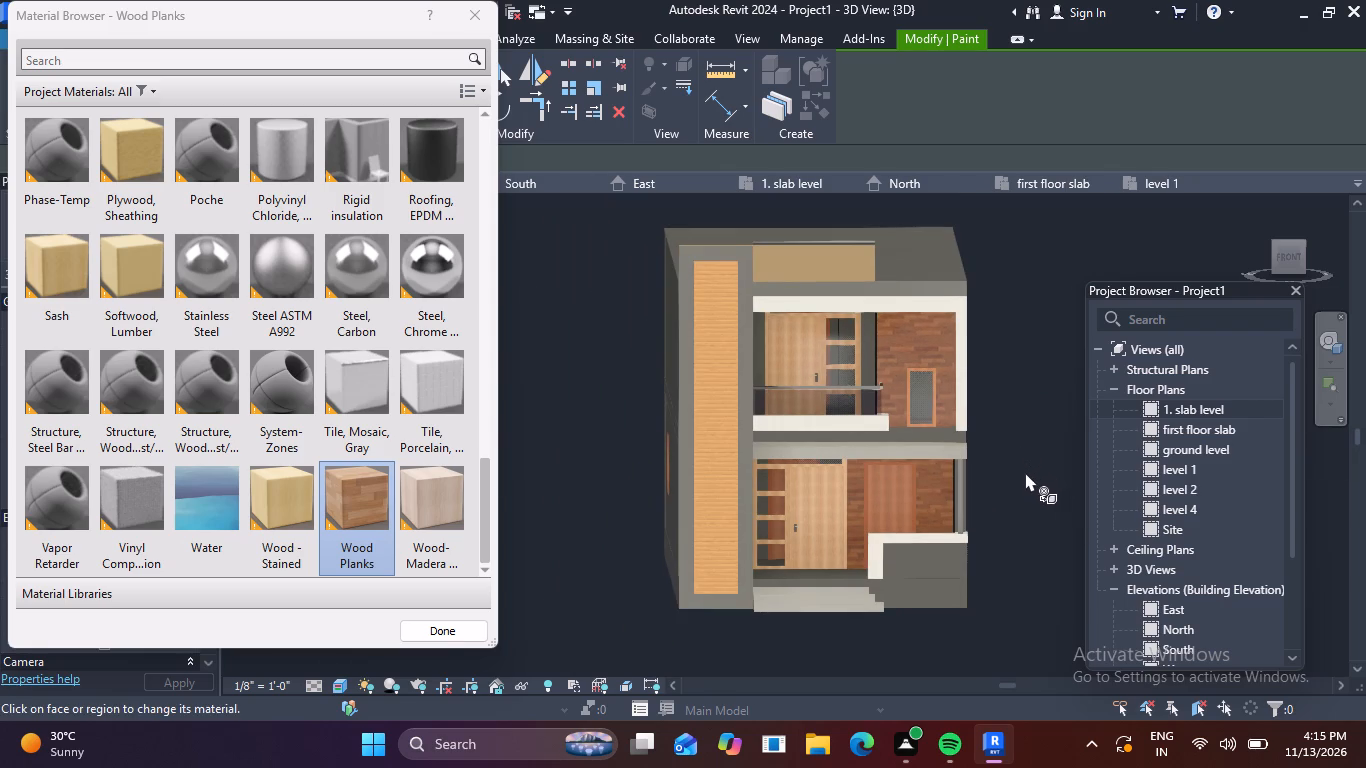
pyautogui.scroll(4, 863, 360)
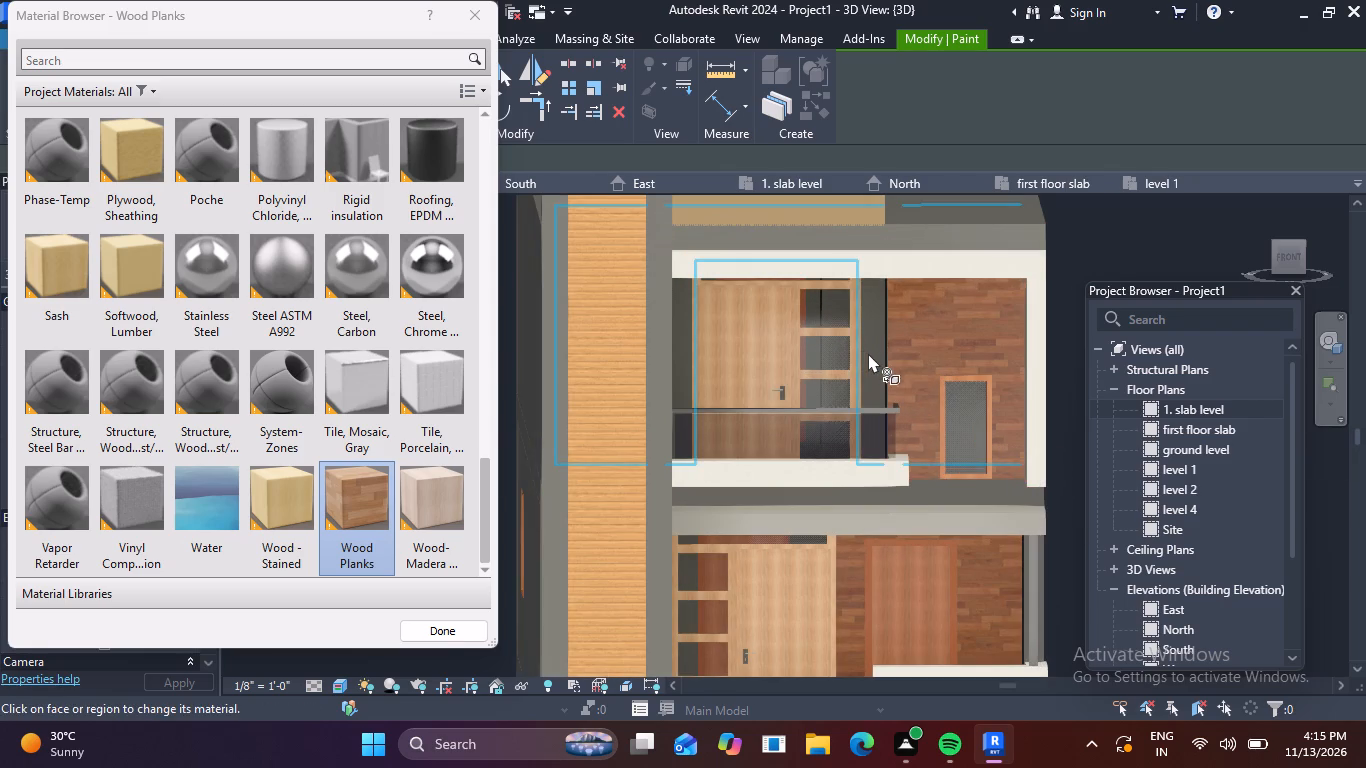
pyautogui.scroll(3, 864, 348)
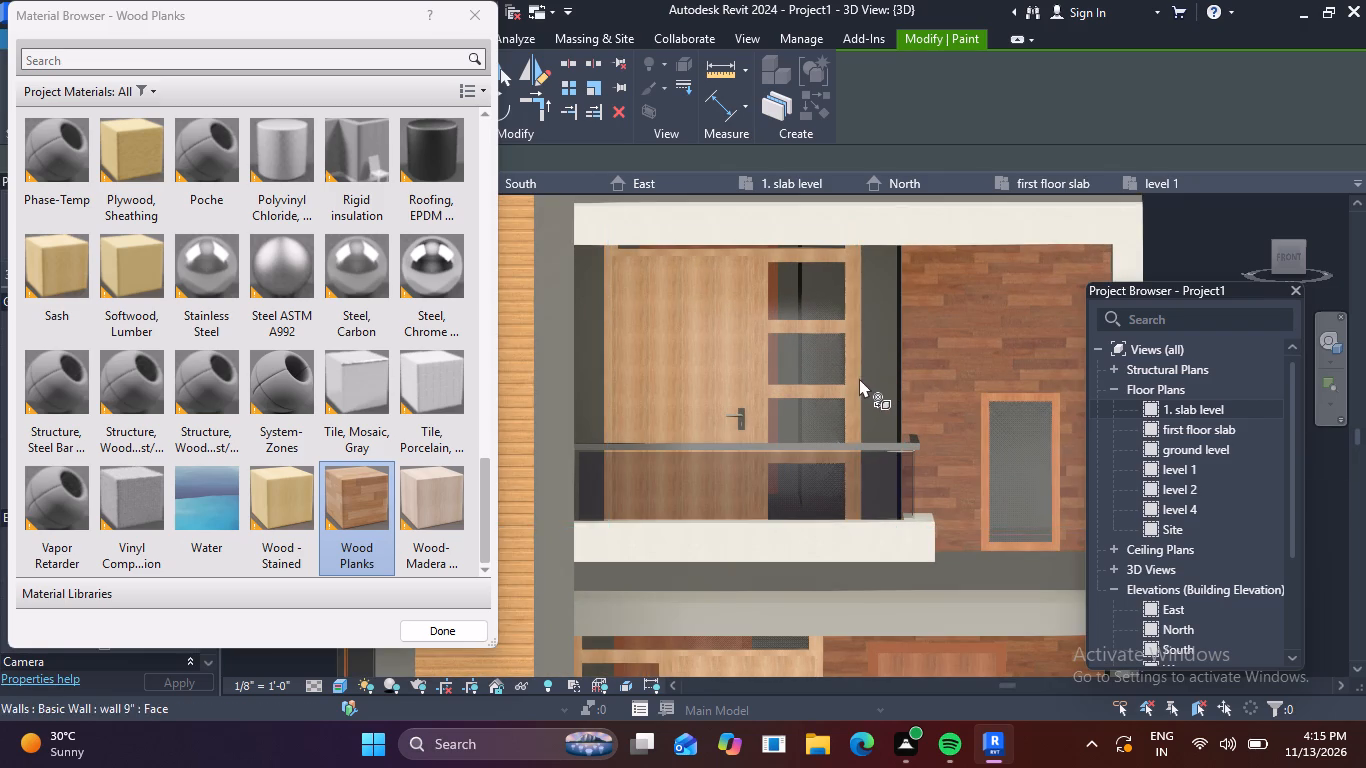
pyautogui.keyDown('shift'); pyautogui.moveTo(859, 378); pyautogui.dragTo(852, 290, button='middle'); pyautogui.keyUp('shift')
pyautogui.scroll(1, 852, 290)
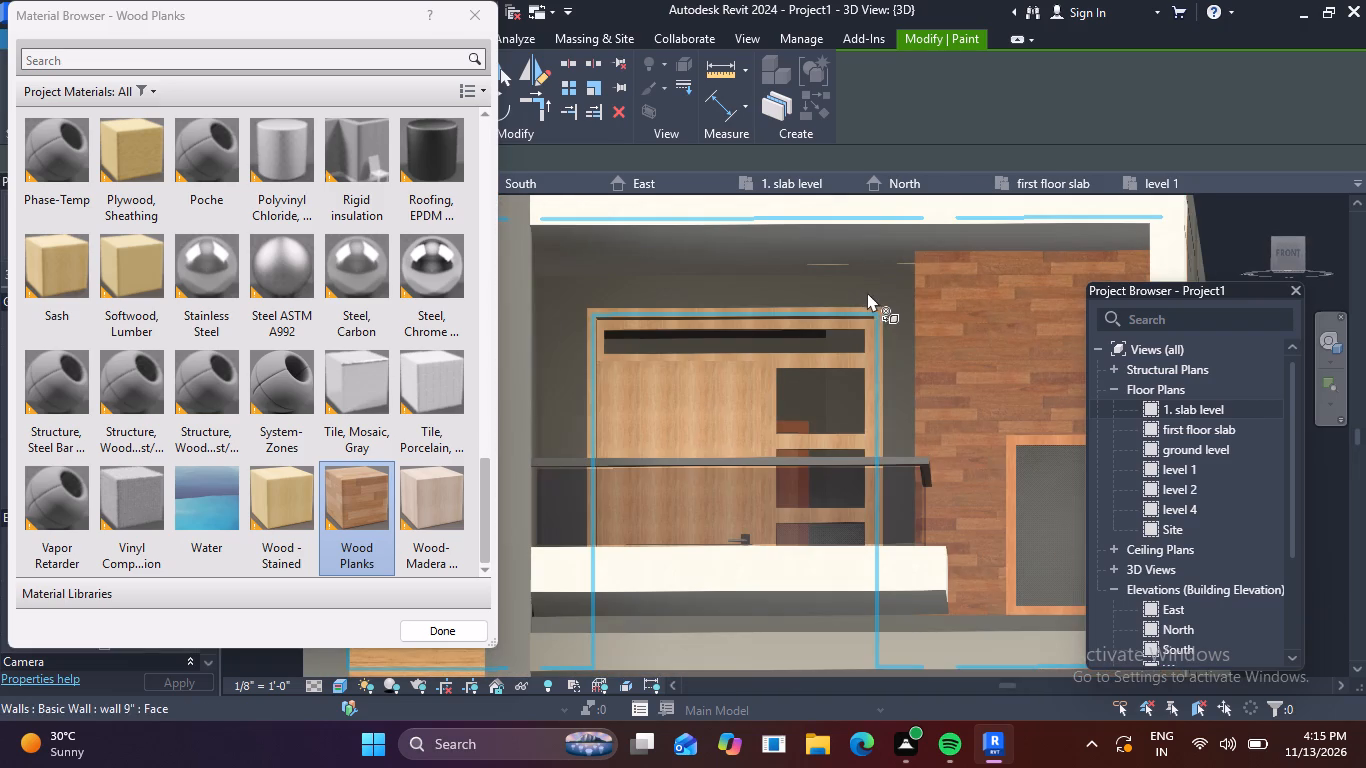
pyautogui.scroll(-1, 565, 358)
pyautogui.keyDown('shift'); pyautogui.moveTo(563, 358); pyautogui.dragTo(541, 360, button='middle'); pyautogui.keyUp('shift')
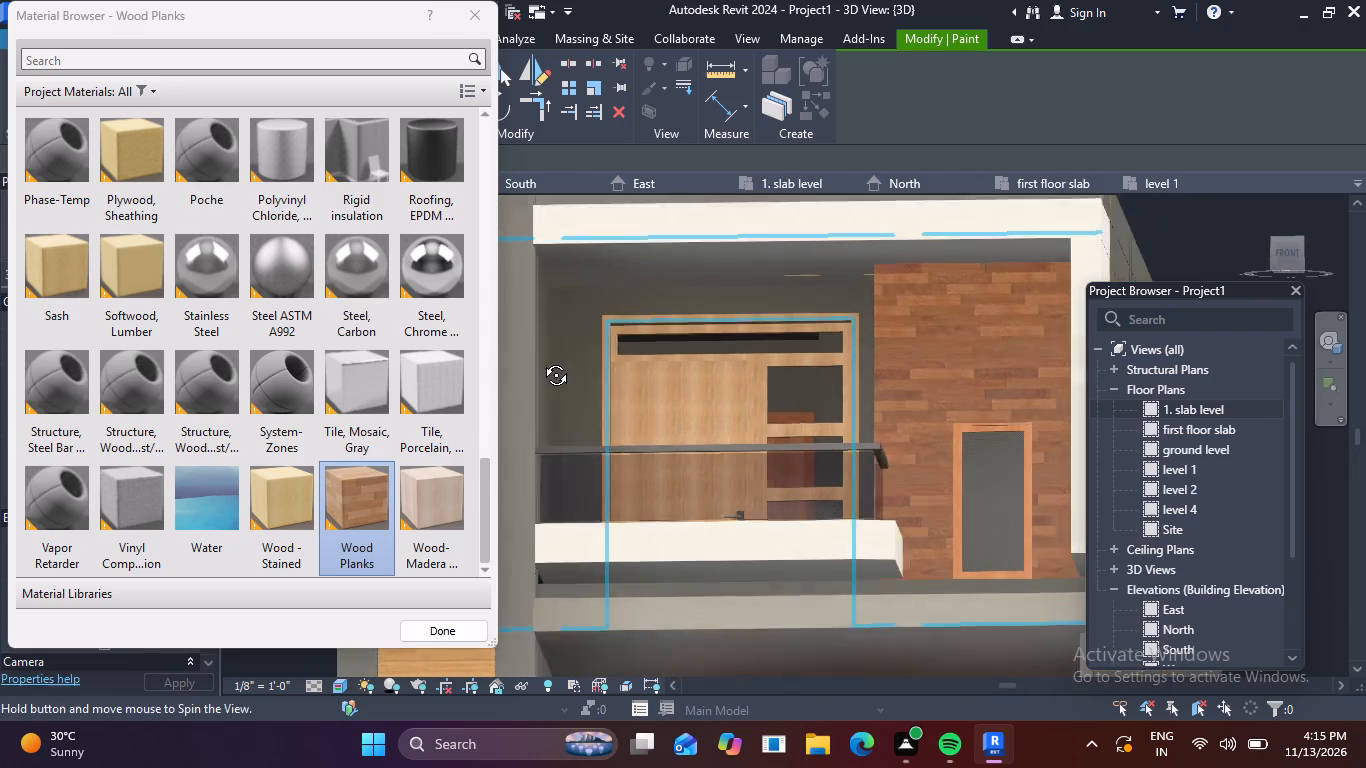
pyautogui.keyDown('shift'); pyautogui.moveTo(541, 360); pyautogui.dragTo(524, 363, button='middle'); pyautogui.keyUp('shift')
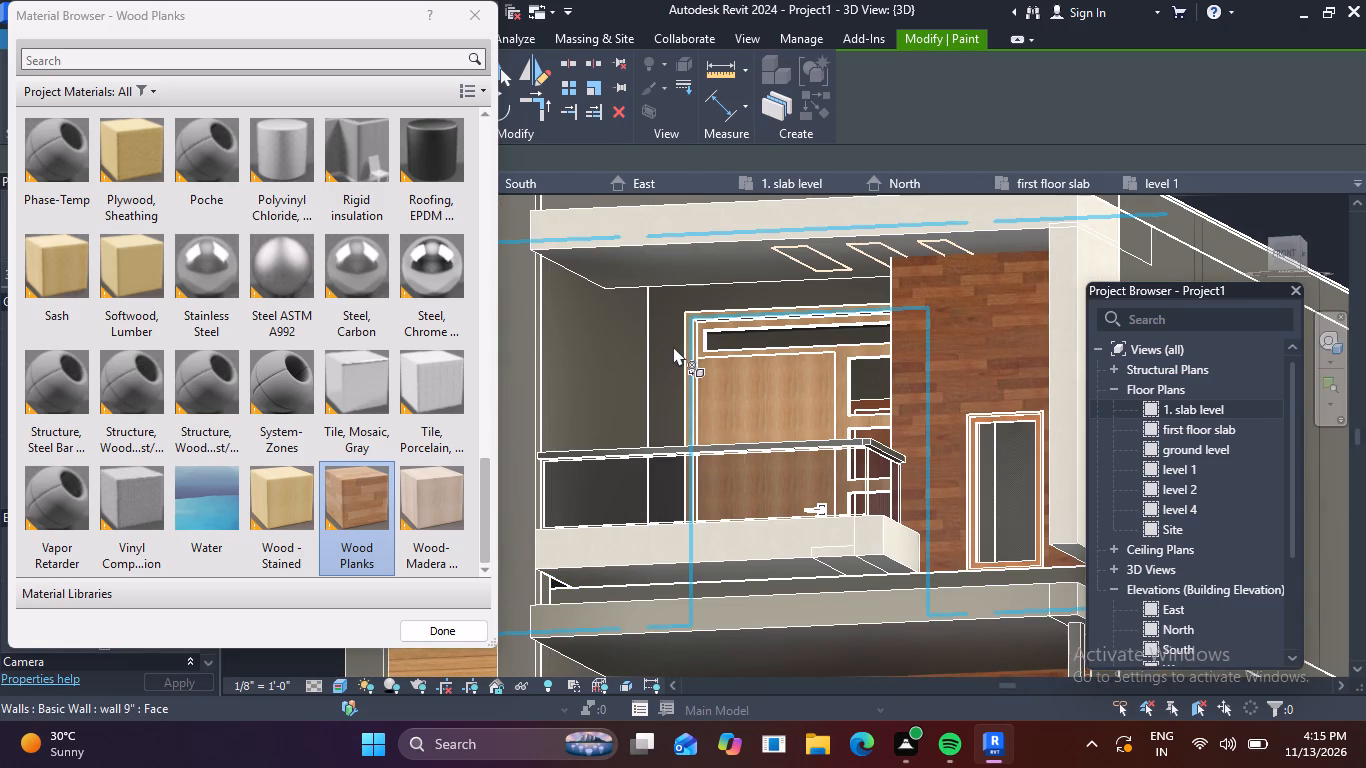
pyautogui.click(649, 293)
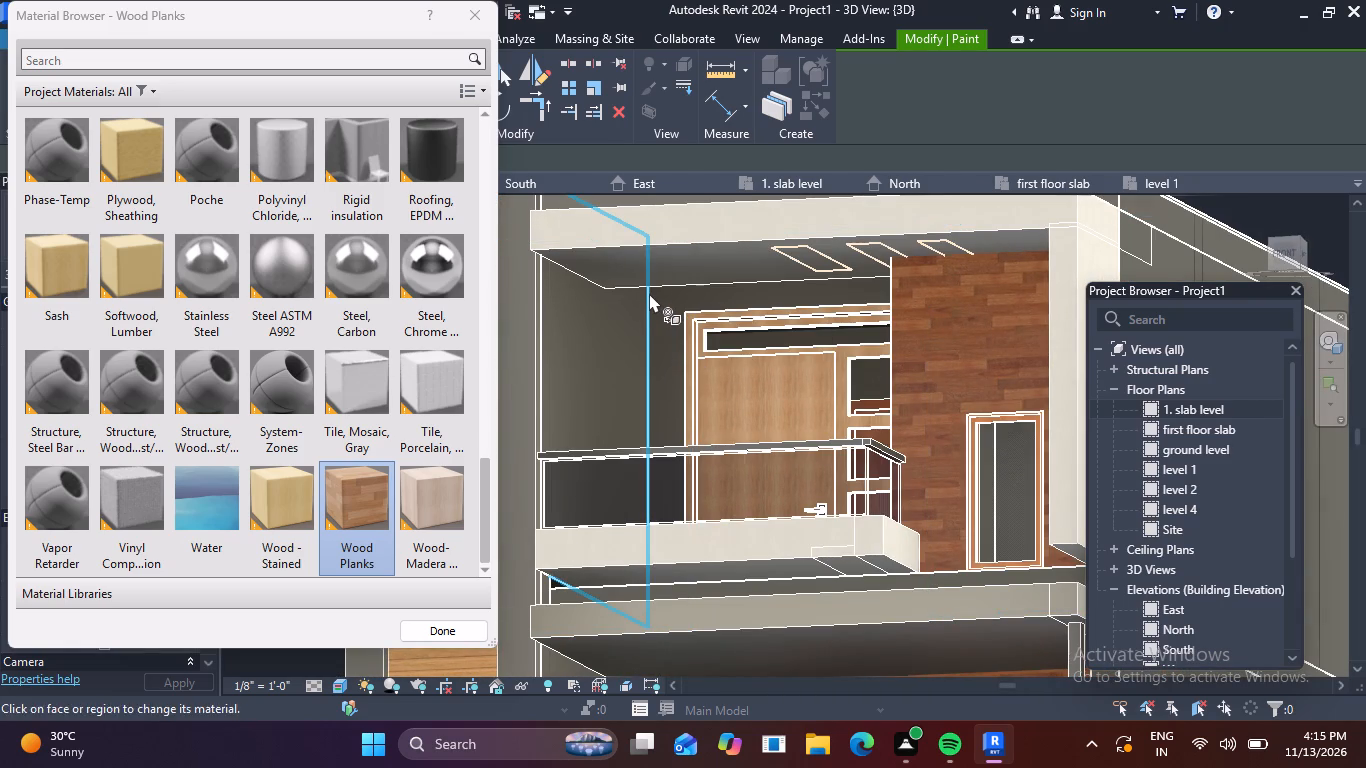
# Paint the opposite side wall of the upper balcony recess, adjoining the wood-plank front wall, with Wood Planks.
pyautogui.scroll(-5, 626, 351)
pyautogui.keyDown('shift'); pyautogui.moveTo(637, 404); pyautogui.dragTo(722, 408, button='middle'); pyautogui.keyUp('shift')
pyautogui.scroll(-3, 618, 433)
pyautogui.moveTo(652, 438); pyautogui.dragTo(687, 485, button='middle')
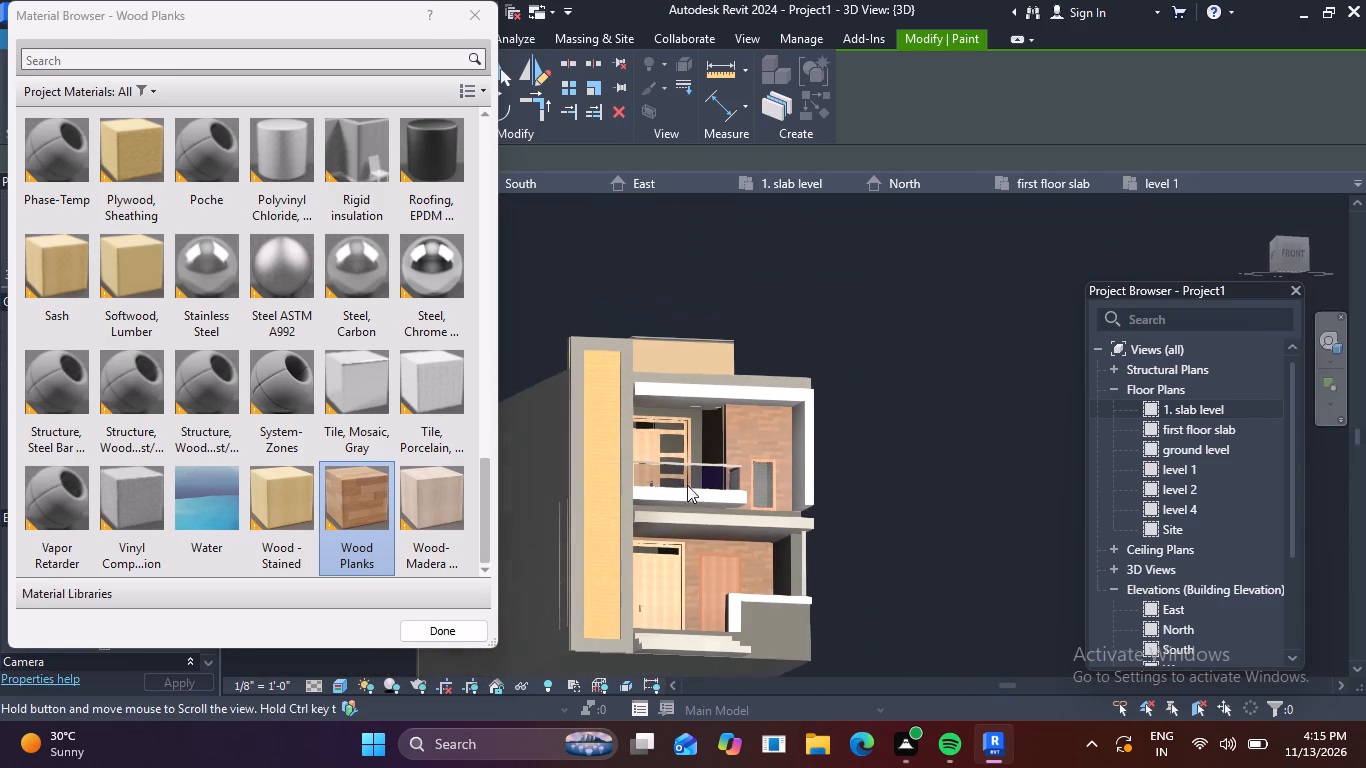
pyautogui.keyDown('shift'); pyautogui.moveTo(710, 447); pyautogui.dragTo(744, 455, button='middle'); pyautogui.keyUp('shift')
pyautogui.keyDown('shift'); pyautogui.scroll(1, 735, 452); pyautogui.keyUp('shift')
pyautogui.scroll(8, 702, 440)
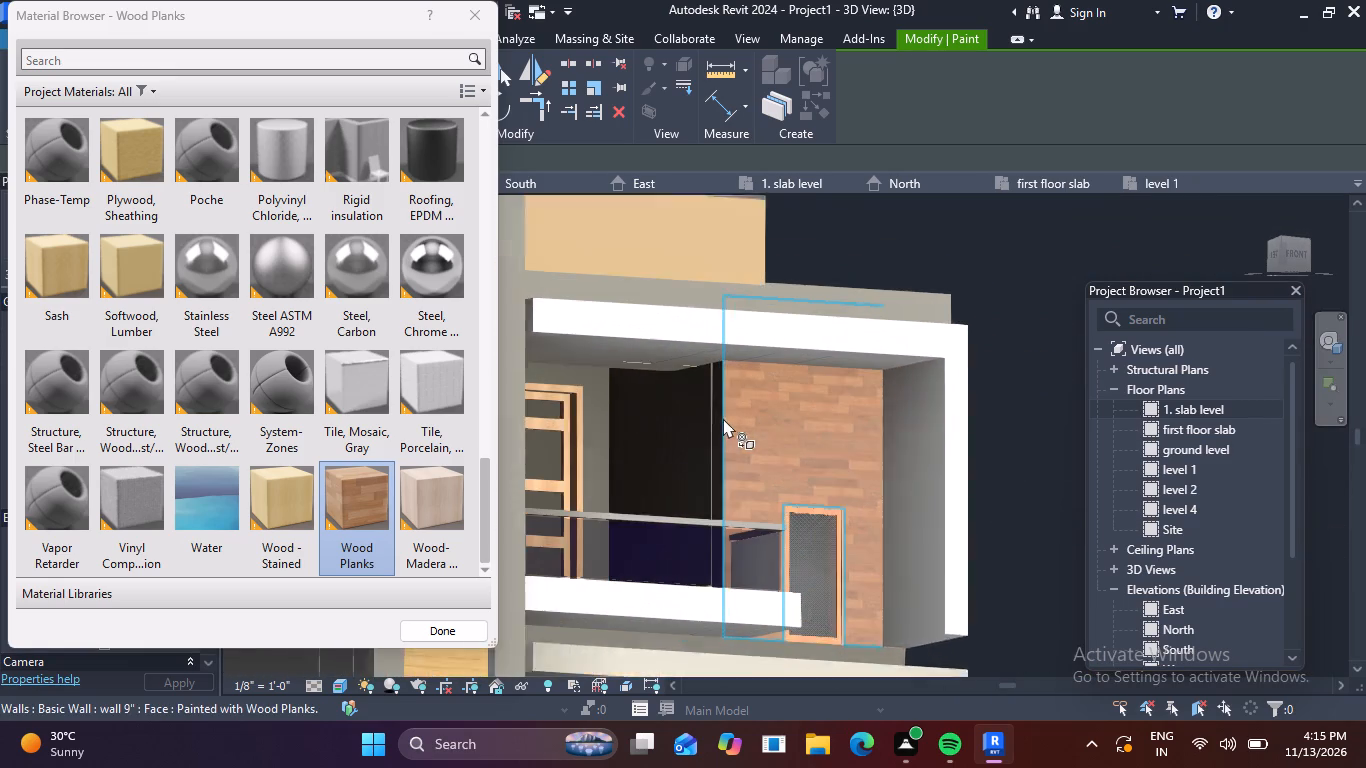
pyautogui.click(701, 423)
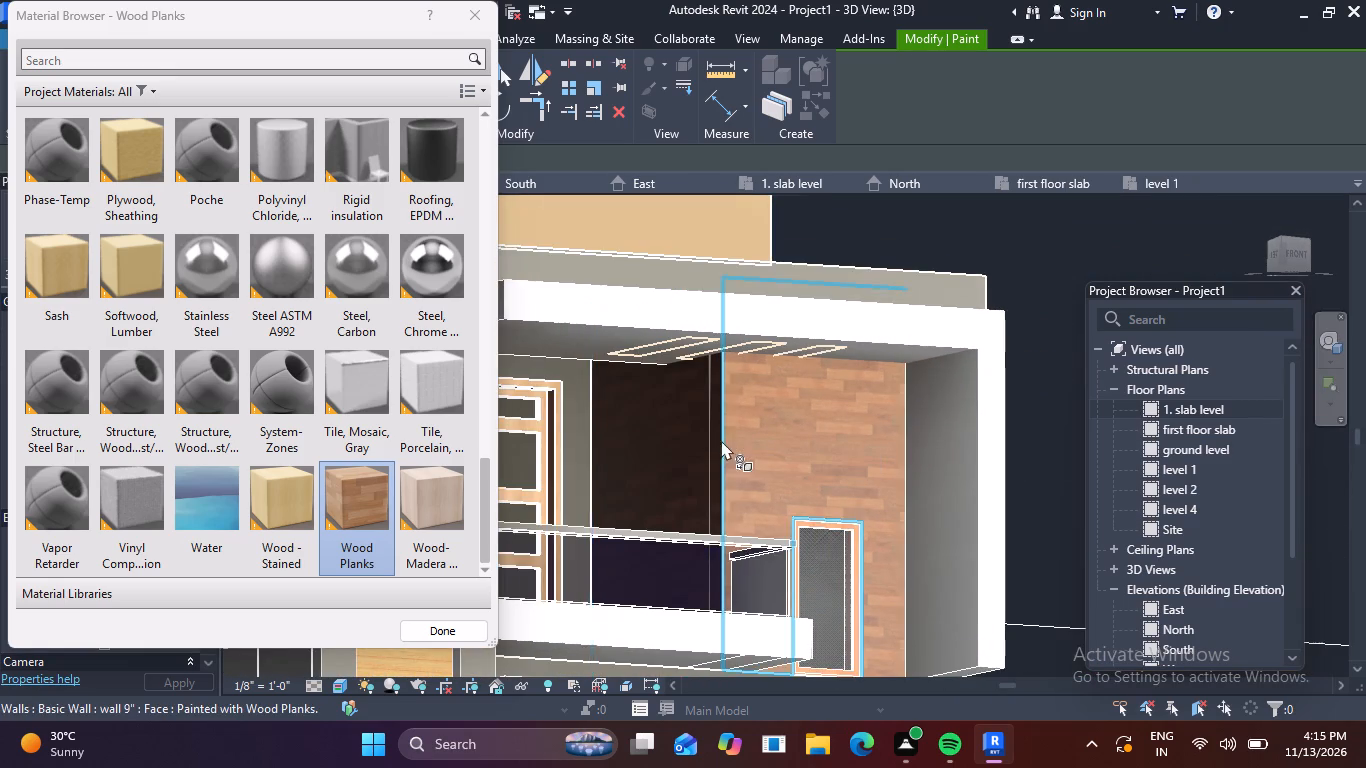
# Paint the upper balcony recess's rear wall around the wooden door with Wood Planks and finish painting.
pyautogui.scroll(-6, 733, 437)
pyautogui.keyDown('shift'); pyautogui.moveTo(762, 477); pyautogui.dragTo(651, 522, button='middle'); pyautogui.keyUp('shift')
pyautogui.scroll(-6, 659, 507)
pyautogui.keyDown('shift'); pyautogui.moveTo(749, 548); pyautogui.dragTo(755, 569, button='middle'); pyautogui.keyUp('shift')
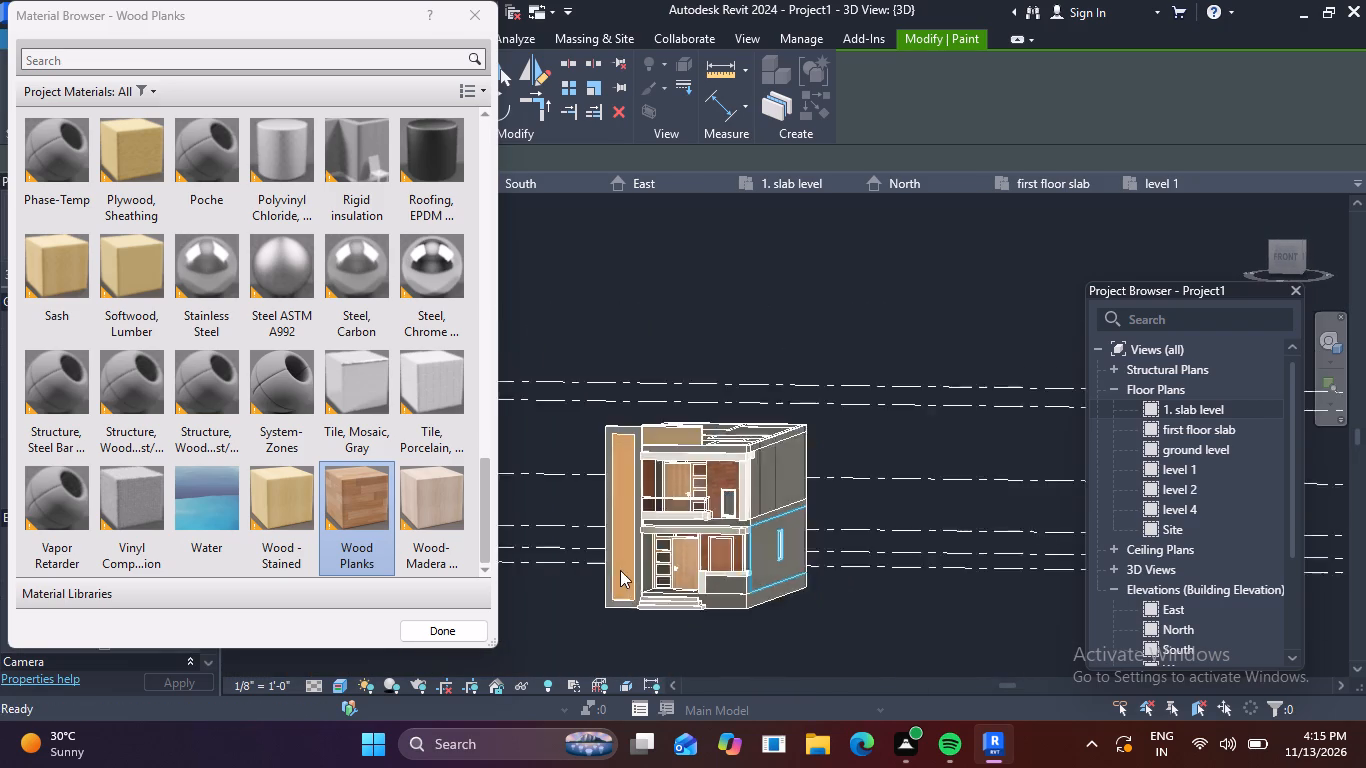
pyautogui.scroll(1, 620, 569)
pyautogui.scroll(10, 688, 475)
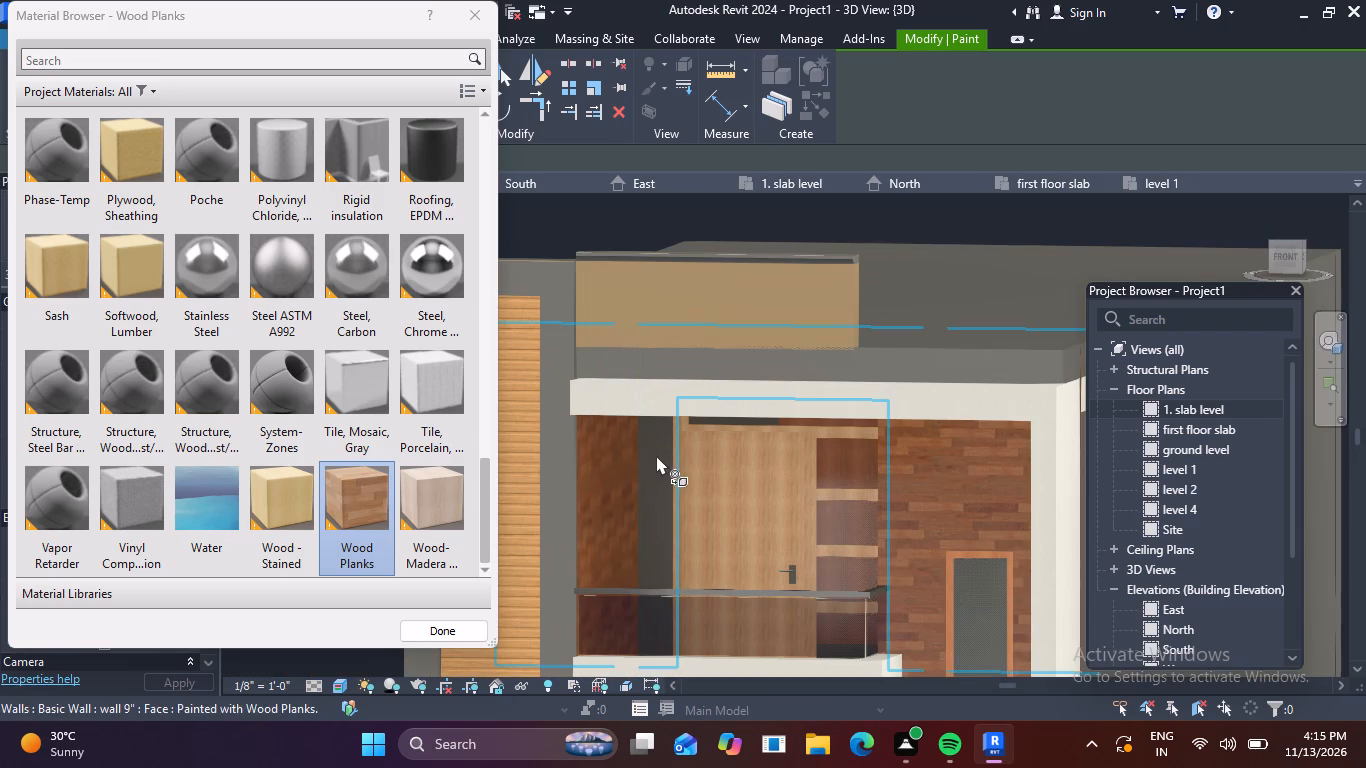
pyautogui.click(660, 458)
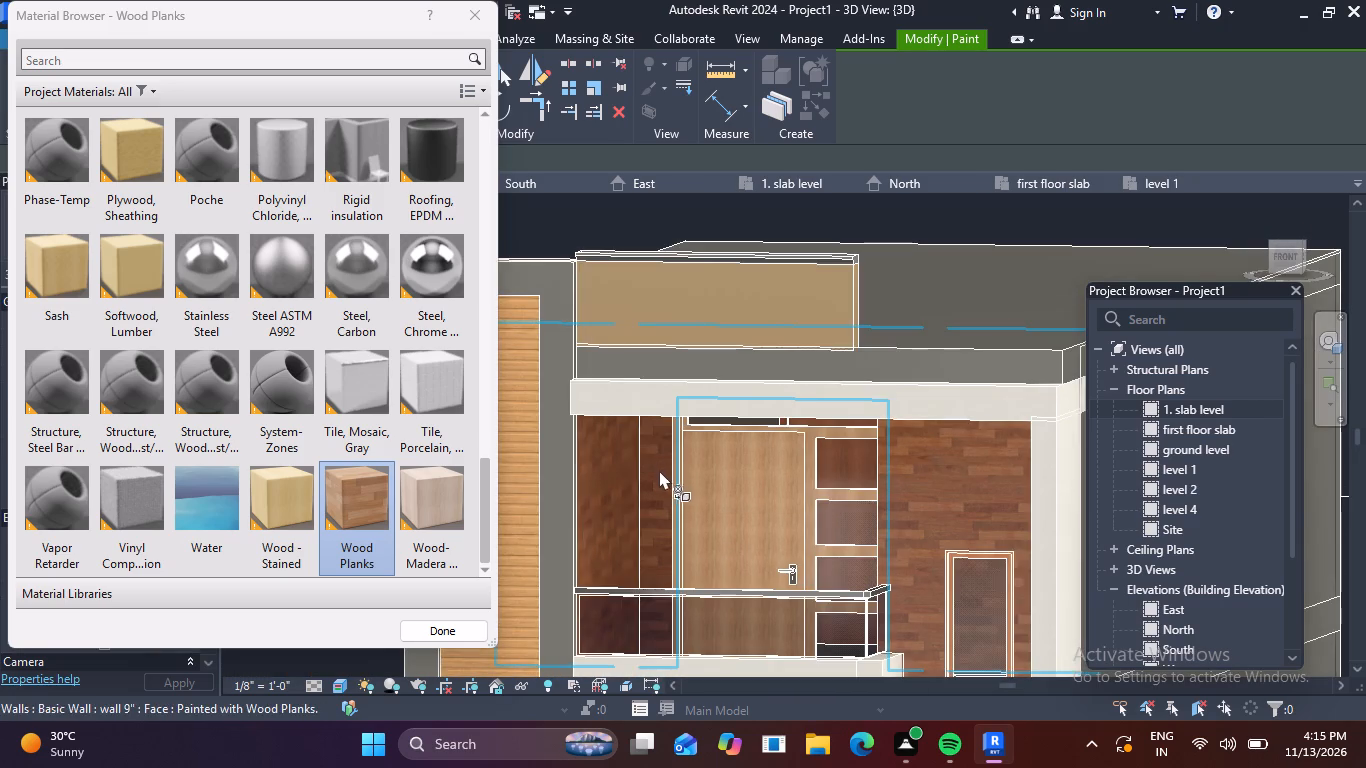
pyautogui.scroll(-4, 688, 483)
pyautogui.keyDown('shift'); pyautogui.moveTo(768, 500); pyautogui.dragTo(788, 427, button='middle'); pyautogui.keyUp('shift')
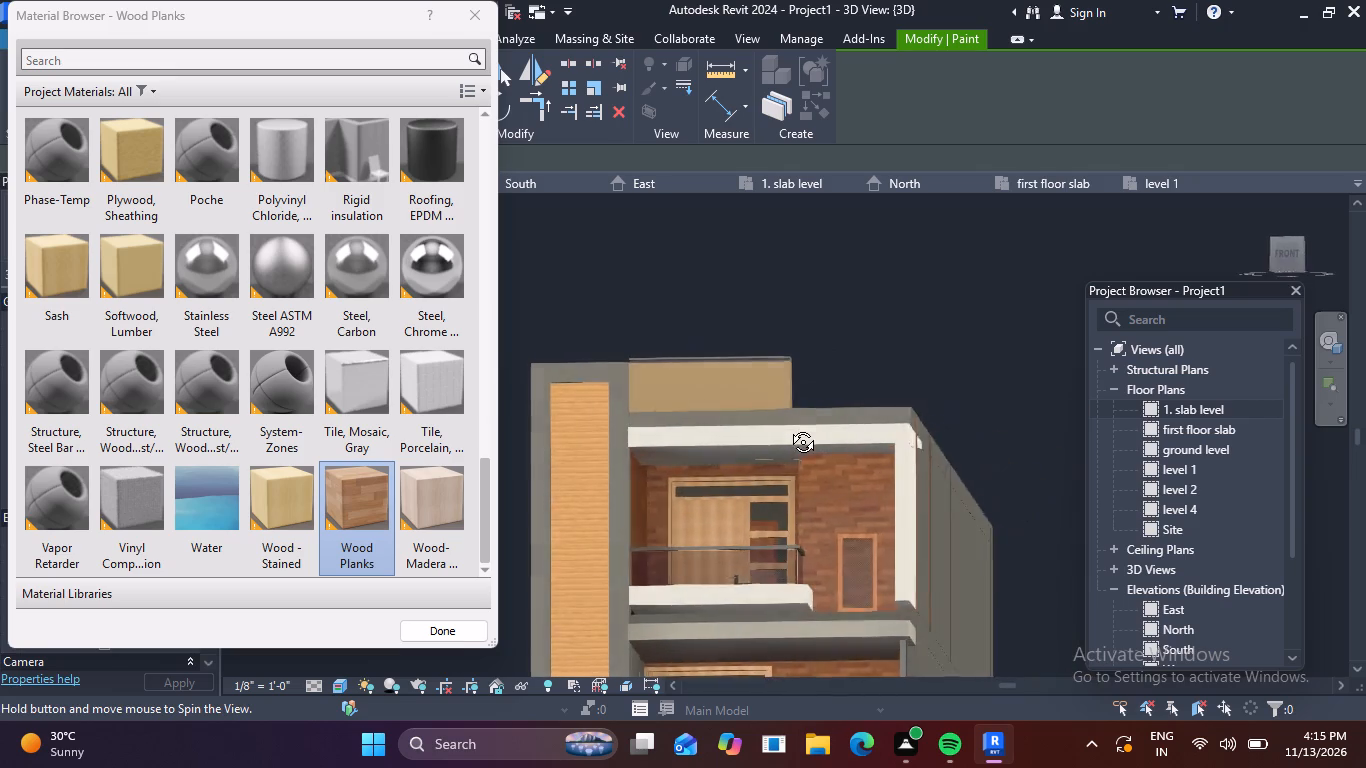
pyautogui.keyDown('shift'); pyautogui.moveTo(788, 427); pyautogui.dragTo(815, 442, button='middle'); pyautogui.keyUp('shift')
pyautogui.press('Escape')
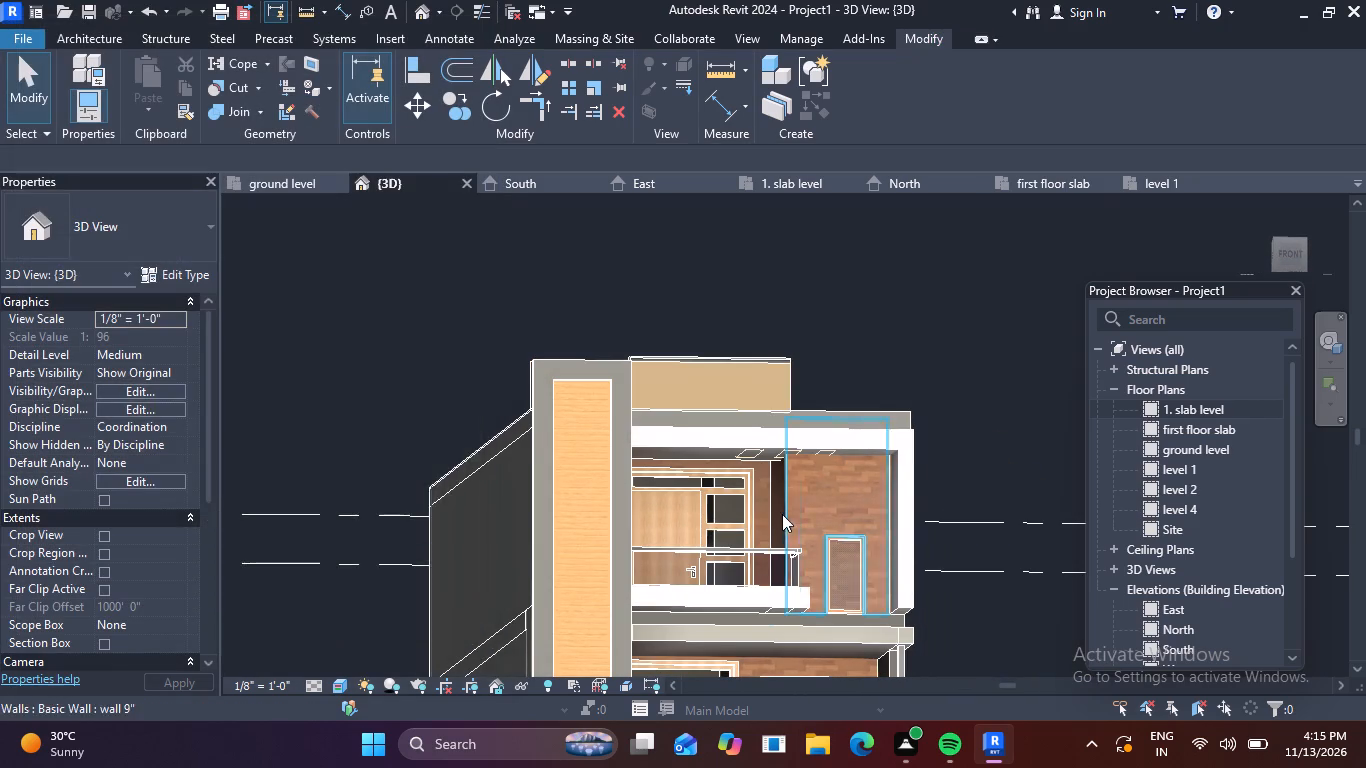
# Examine the painted front facade from several angles, checking the recessed walls on both floors.
pyautogui.scroll(-5, 779, 529)
pyautogui.scroll(5, 819, 566)
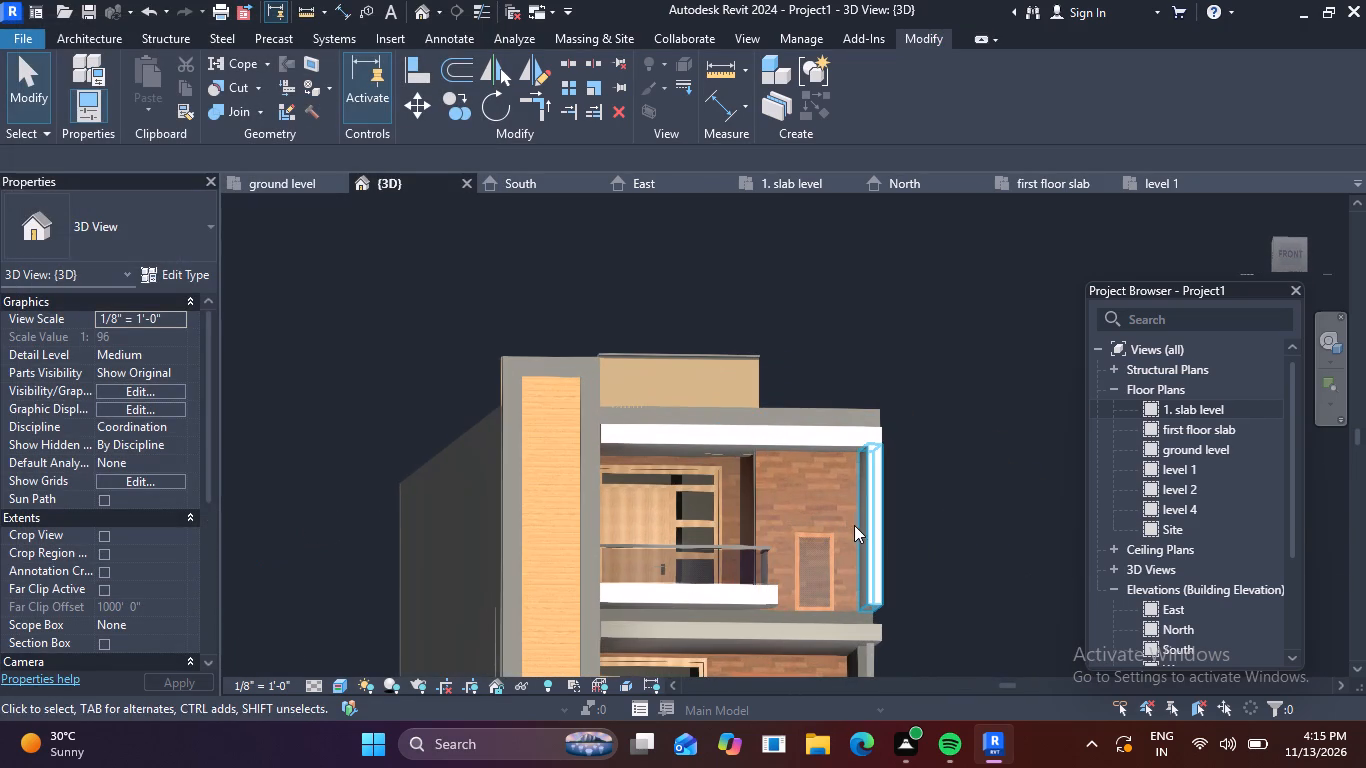
pyautogui.moveTo(844, 518); pyautogui.dragTo(822, 509, button='middle')
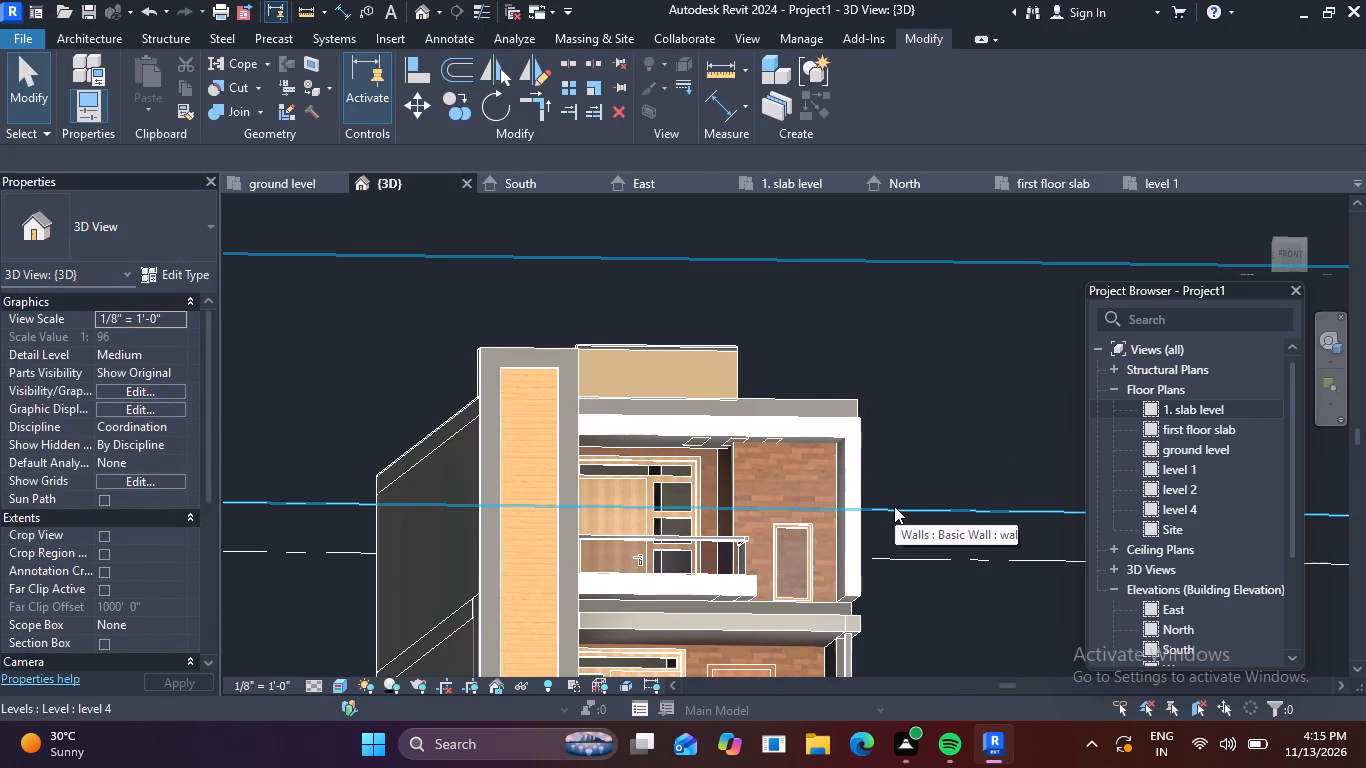
pyautogui.keyDown('shift'); pyautogui.moveTo(827, 511); pyautogui.dragTo(766, 536, button='middle'); pyautogui.keyUp('shift')
pyautogui.keyDown('shift'); pyautogui.scroll(1, 770, 539); pyautogui.keyUp('shift')
pyautogui.scroll(-3, 770, 539)
pyautogui.moveTo(782, 557); pyautogui.dragTo(782, 511, button='middle')
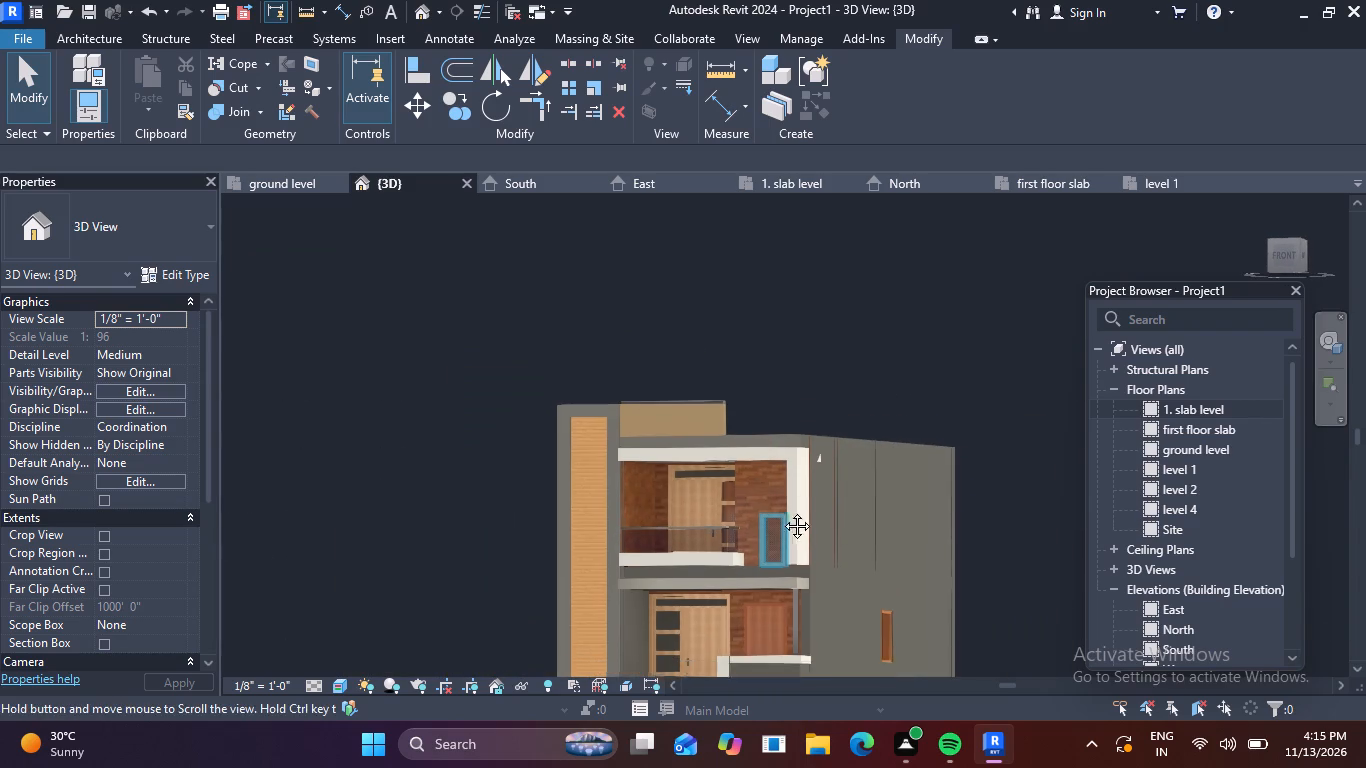
pyautogui.moveTo(782, 511); pyautogui.dragTo(776, 450, button='middle')
pyautogui.keyDown('shift'); pyautogui.scroll(-1, 763, 496); pyautogui.keyUp('shift')
pyautogui.keyDown('shift'); pyautogui.moveTo(763, 496); pyautogui.dragTo(812, 538, button='middle'); pyautogui.keyUp('shift')
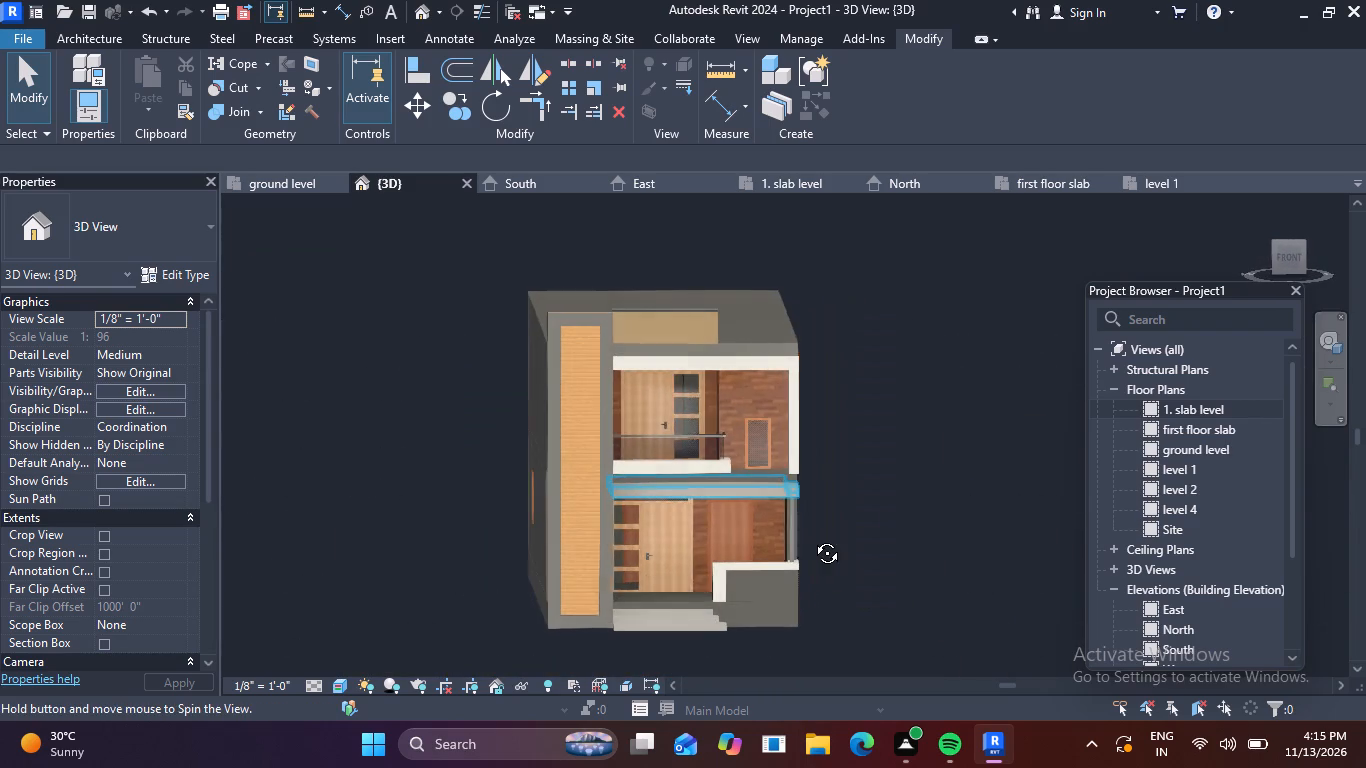
pyautogui.keyDown('shift'); pyautogui.moveTo(812, 538); pyautogui.dragTo(812, 536, button='middle'); pyautogui.keyUp('shift')
pyautogui.scroll(4, 690, 524)
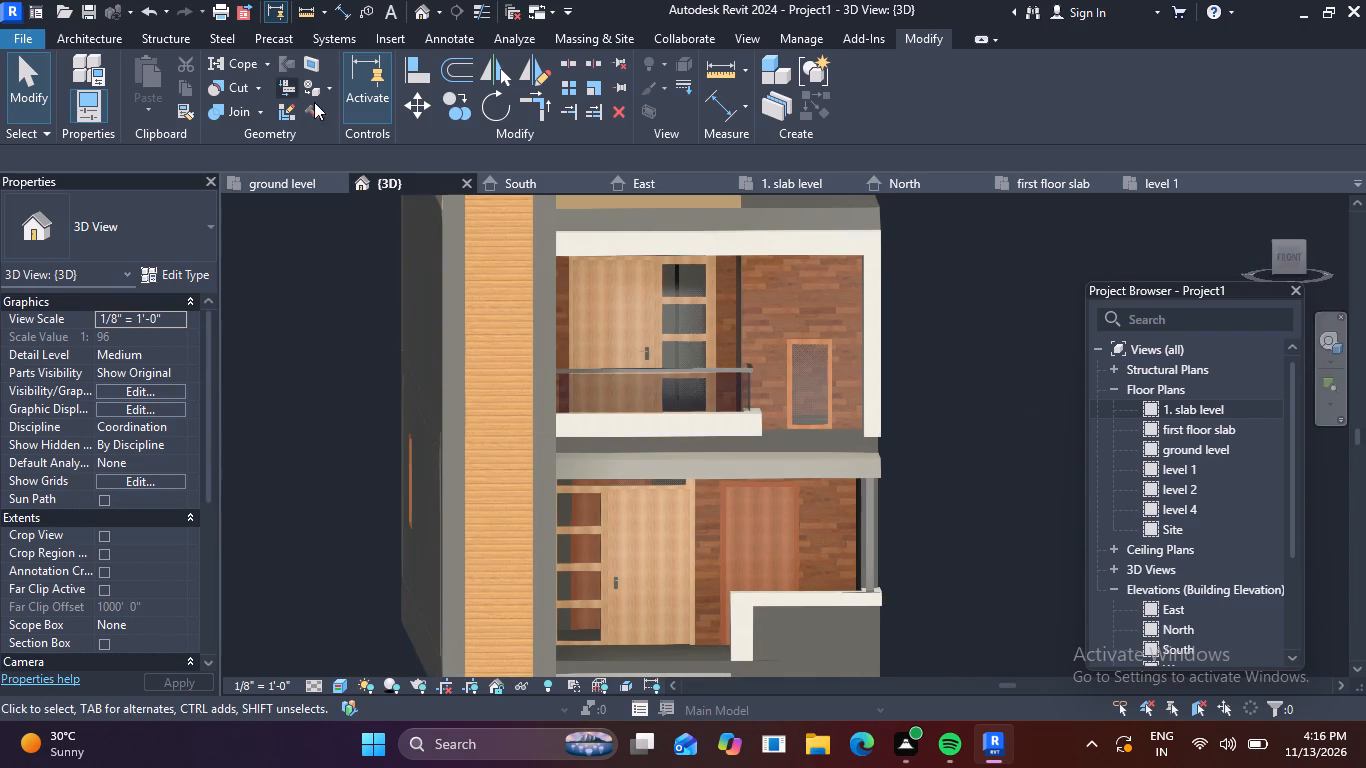
# Remove the paint from the ground-floor front wall around the reddish-brown door and from the upper balcony's rear wall around the door.
pyautogui.click(325, 92)
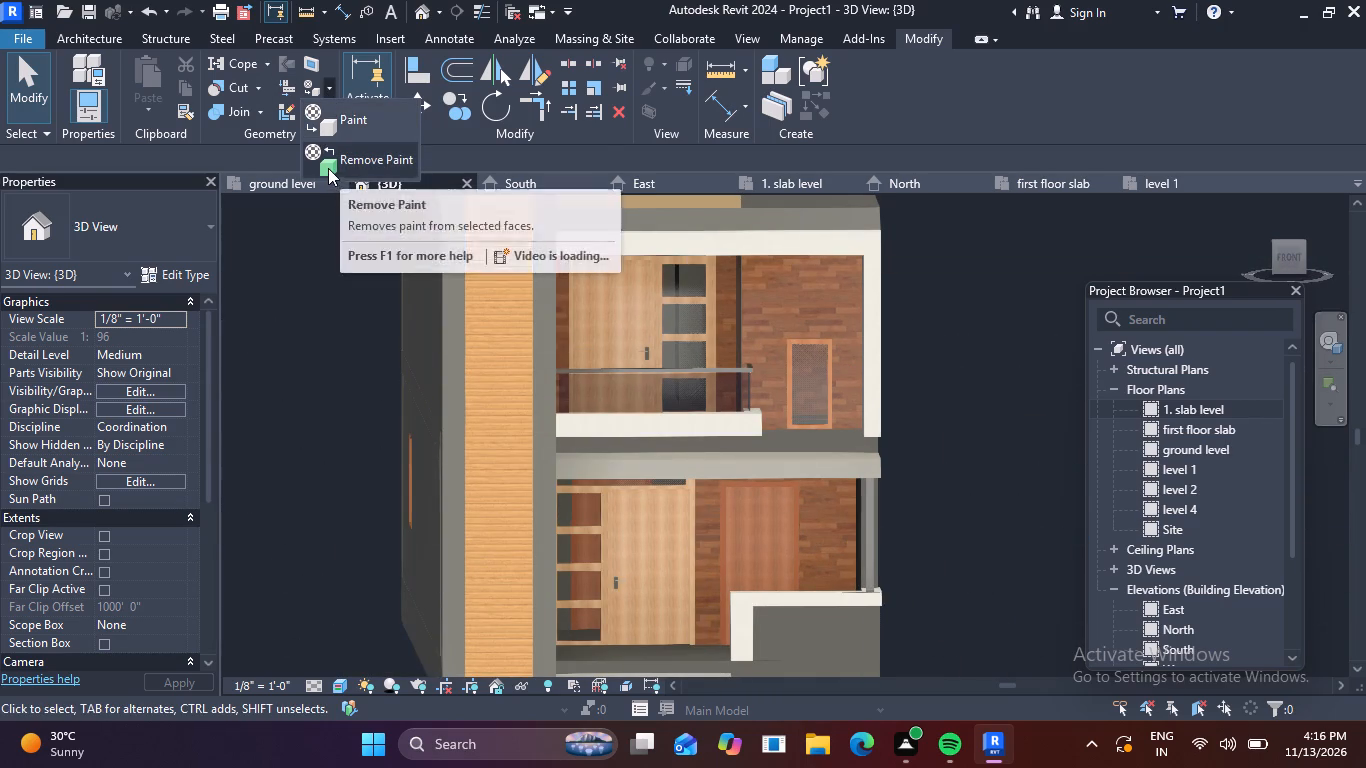
pyautogui.click(327, 167)
pyautogui.click(712, 498)
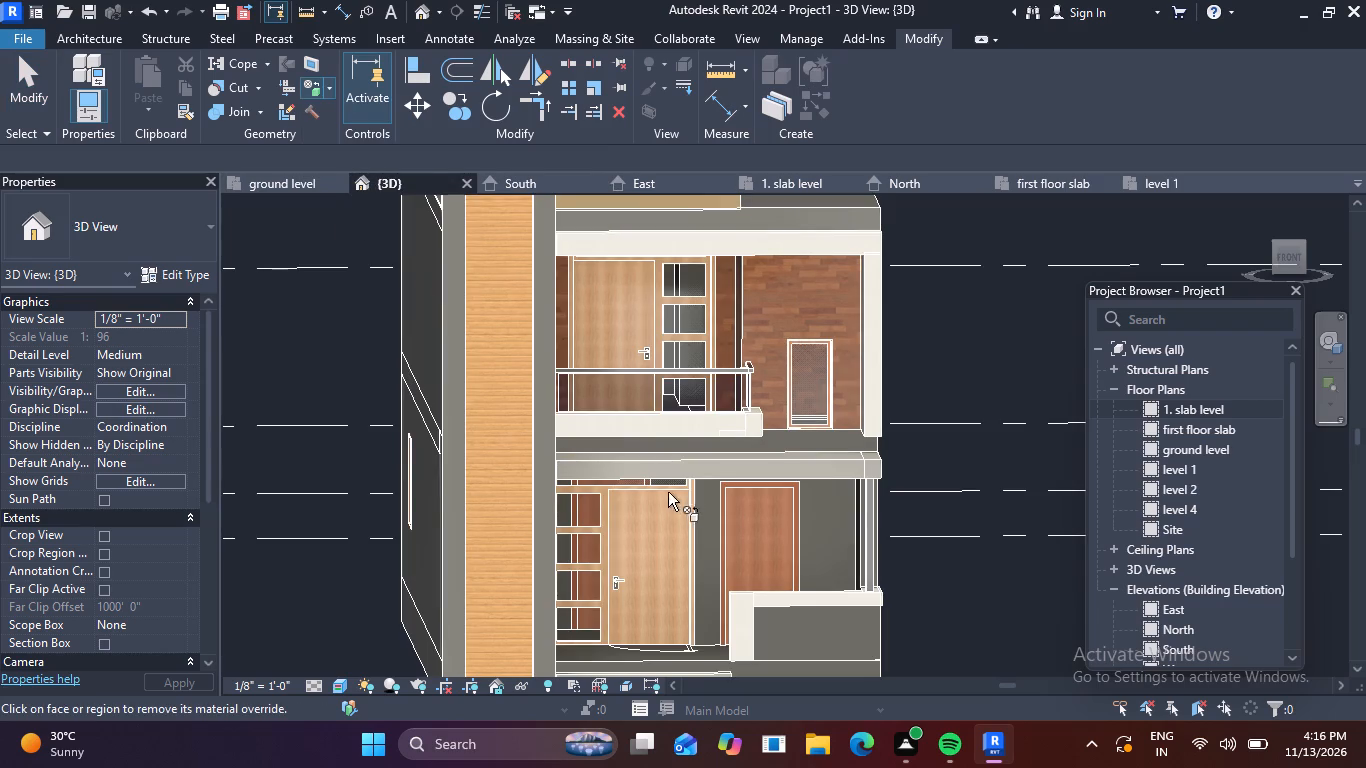
pyautogui.click(562, 289)
# Remove the Wood Planks paint from both side walls of the upper balcony recess.
pyautogui.scroll(-1, 627, 318)
pyautogui.keyDown('shift'); pyautogui.moveTo(617, 339); pyautogui.dragTo(657, 343, button='middle'); pyautogui.keyUp('shift')
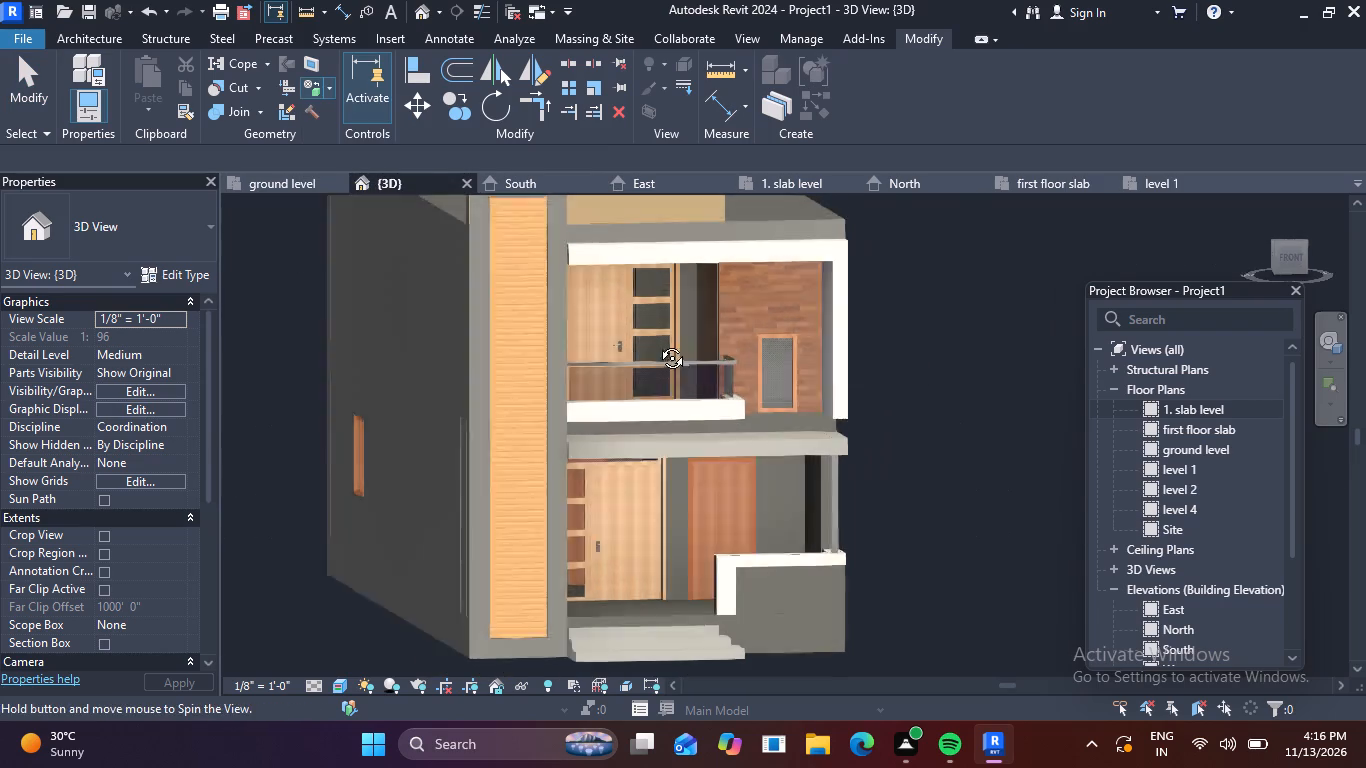
pyautogui.keyDown('shift'); pyautogui.moveTo(657, 343); pyautogui.dragTo(693, 334, button='middle'); pyautogui.keyUp('shift')
pyautogui.scroll(4, 672, 322)
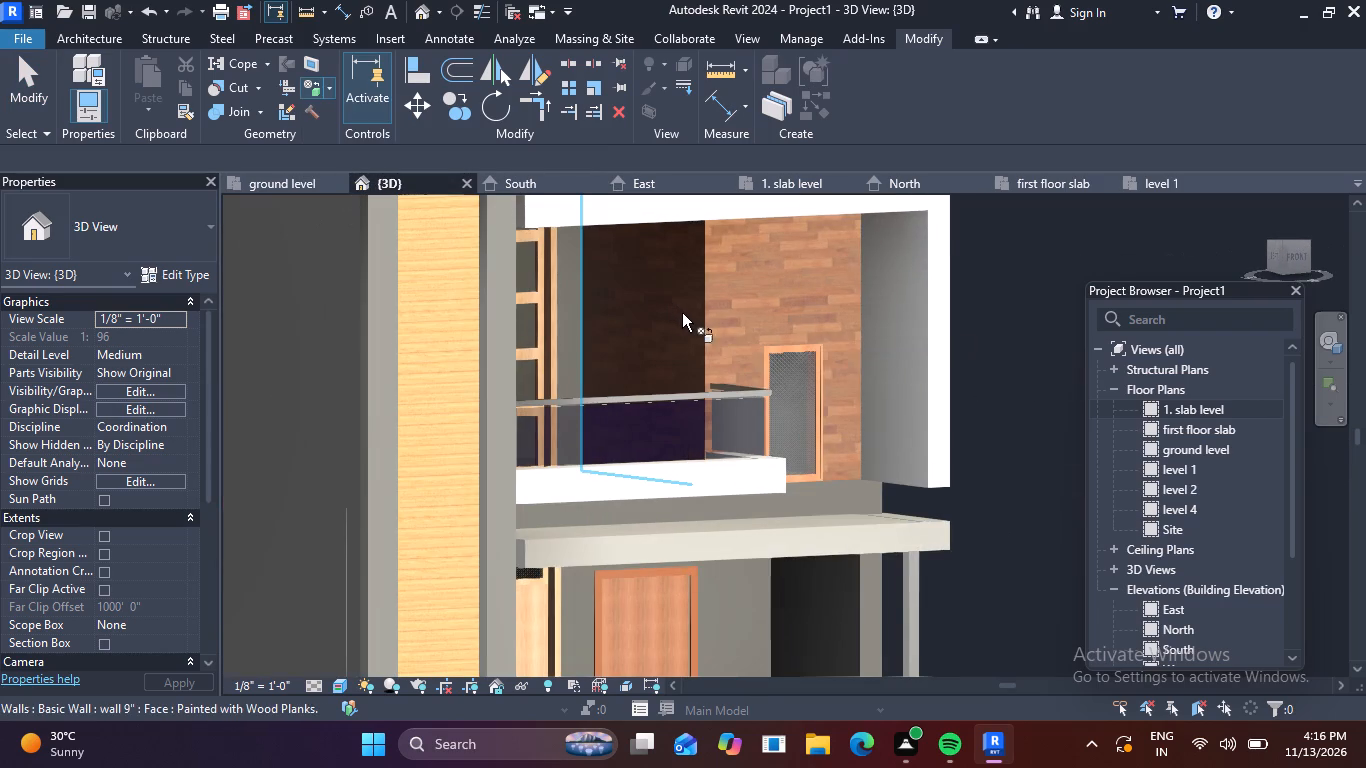
pyautogui.click(688, 321)
pyautogui.scroll(-3, 619, 350)
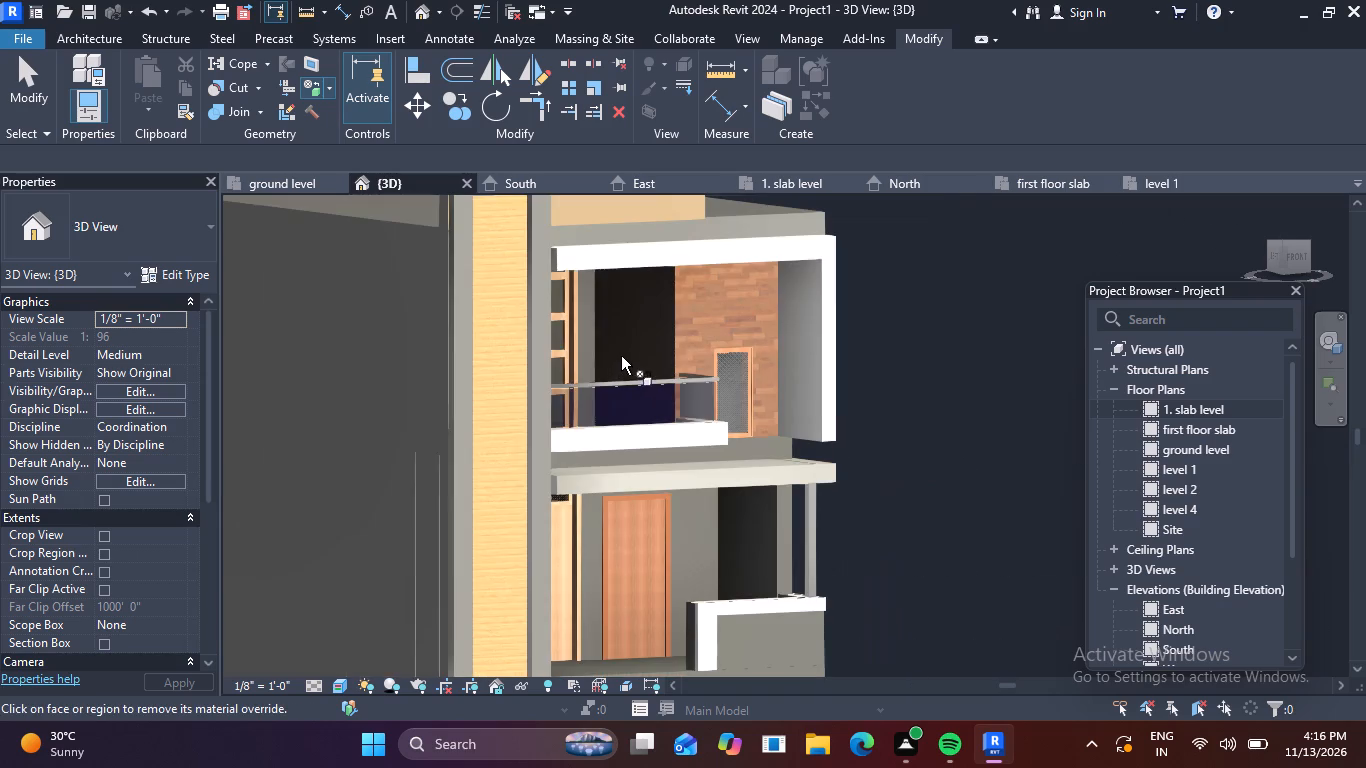
pyautogui.keyDown('shift'); pyautogui.moveTo(621, 356); pyautogui.dragTo(467, 354, button='middle'); pyautogui.keyUp('shift')
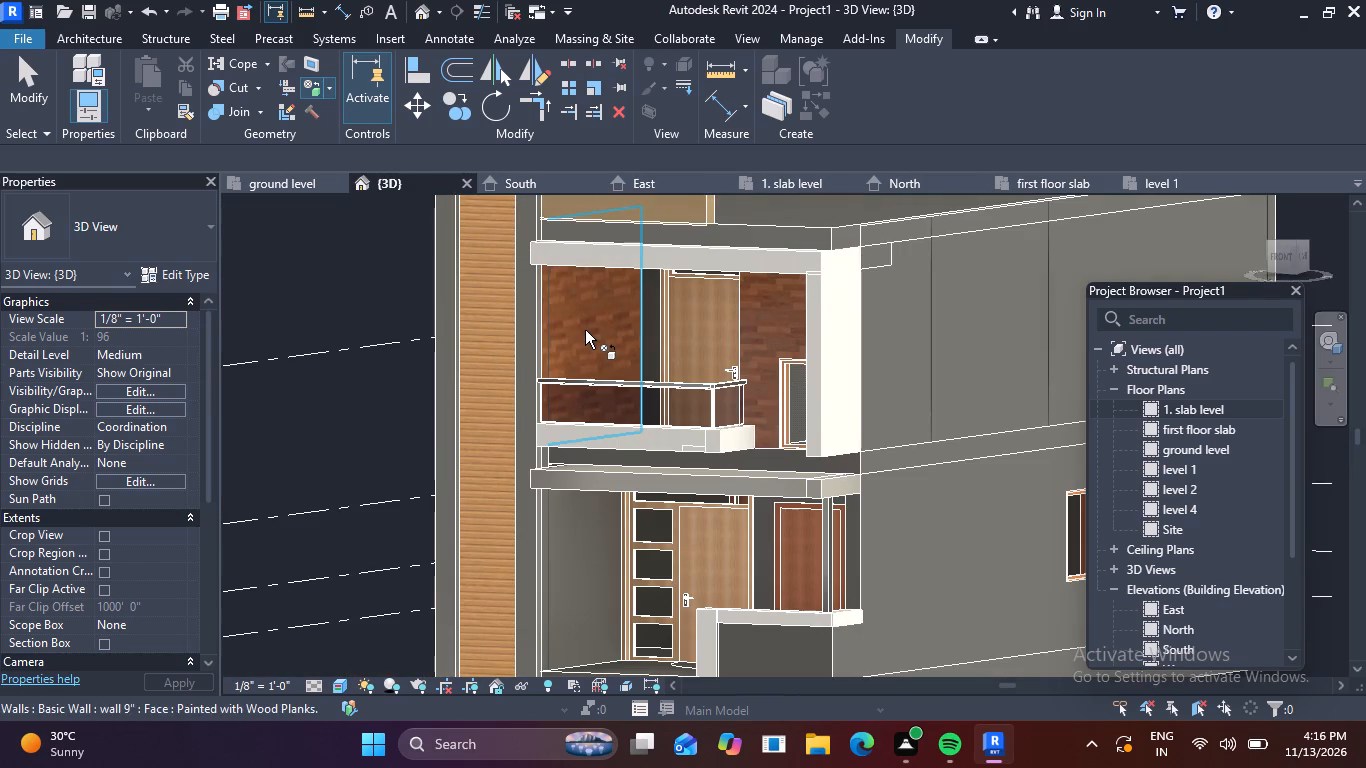
pyautogui.click(585, 330)
pyautogui.press('Escape')
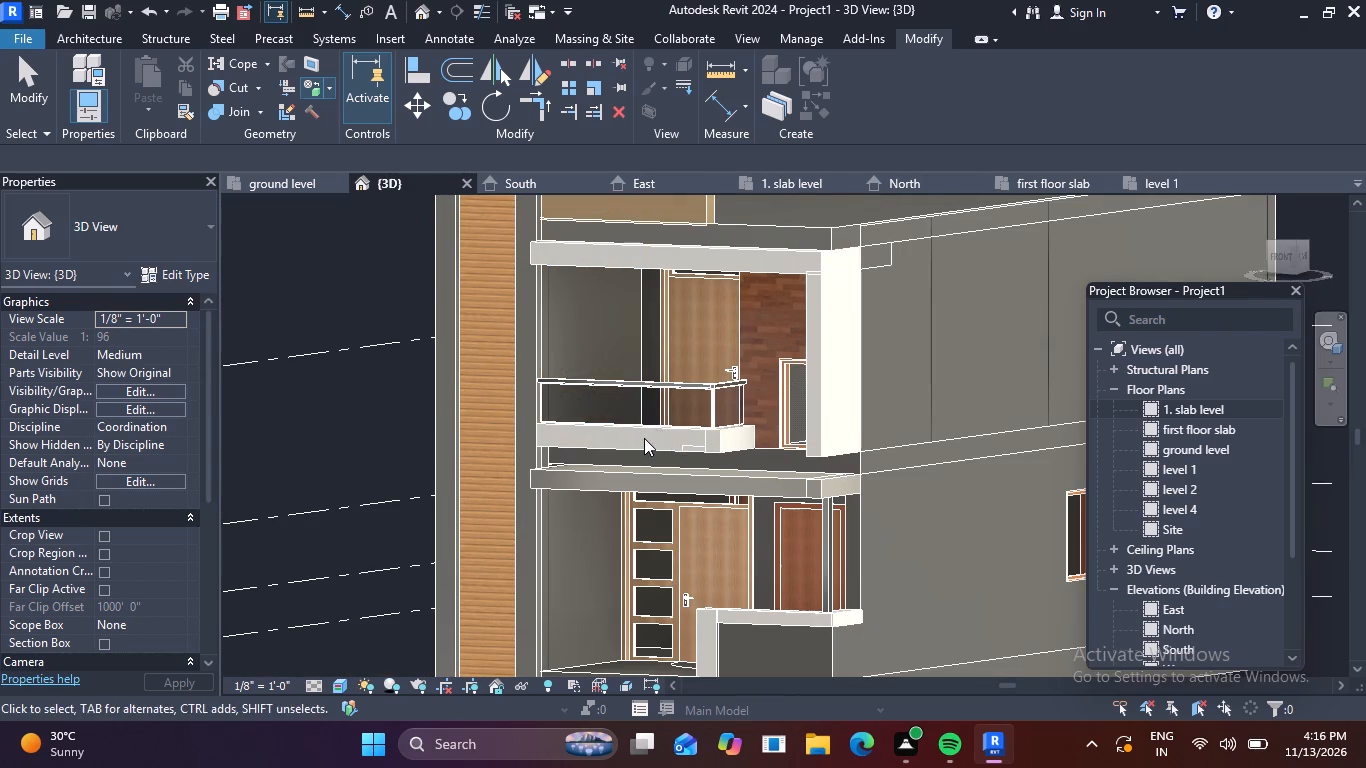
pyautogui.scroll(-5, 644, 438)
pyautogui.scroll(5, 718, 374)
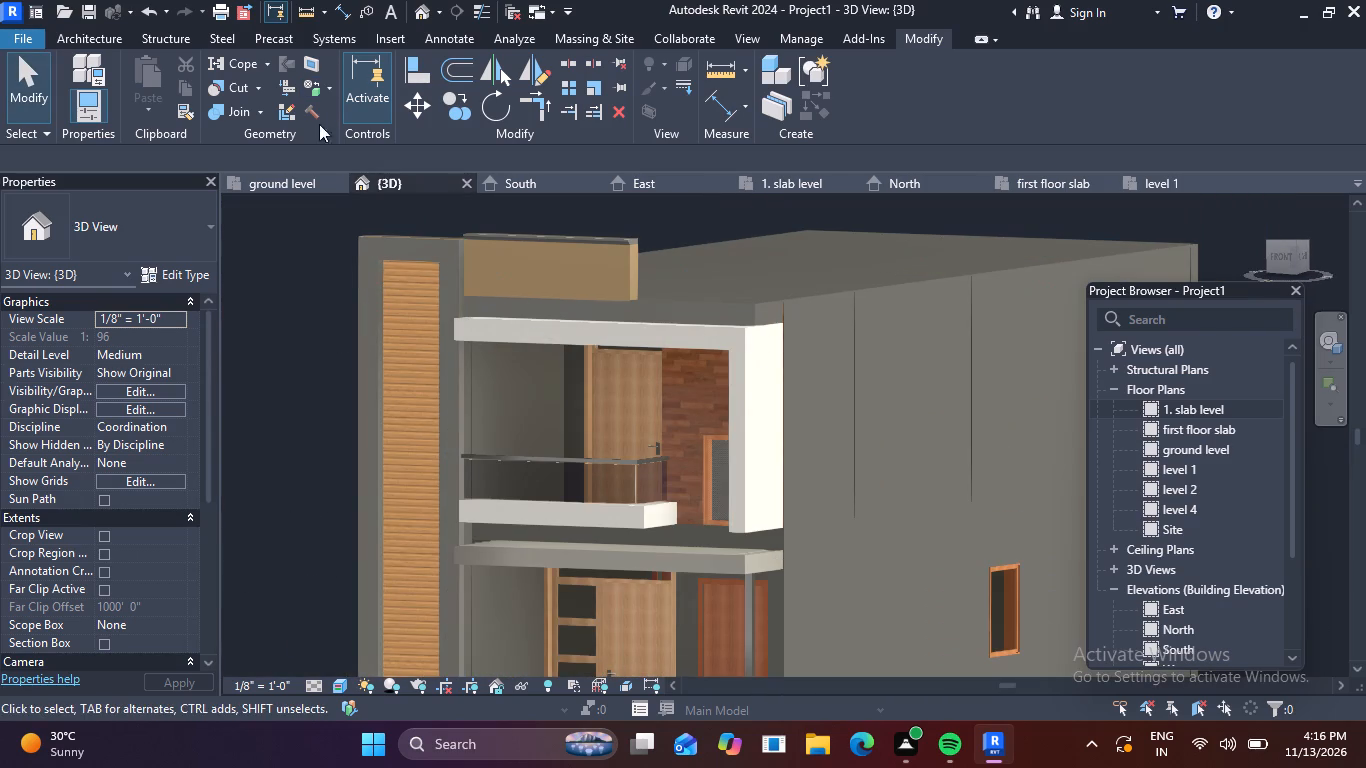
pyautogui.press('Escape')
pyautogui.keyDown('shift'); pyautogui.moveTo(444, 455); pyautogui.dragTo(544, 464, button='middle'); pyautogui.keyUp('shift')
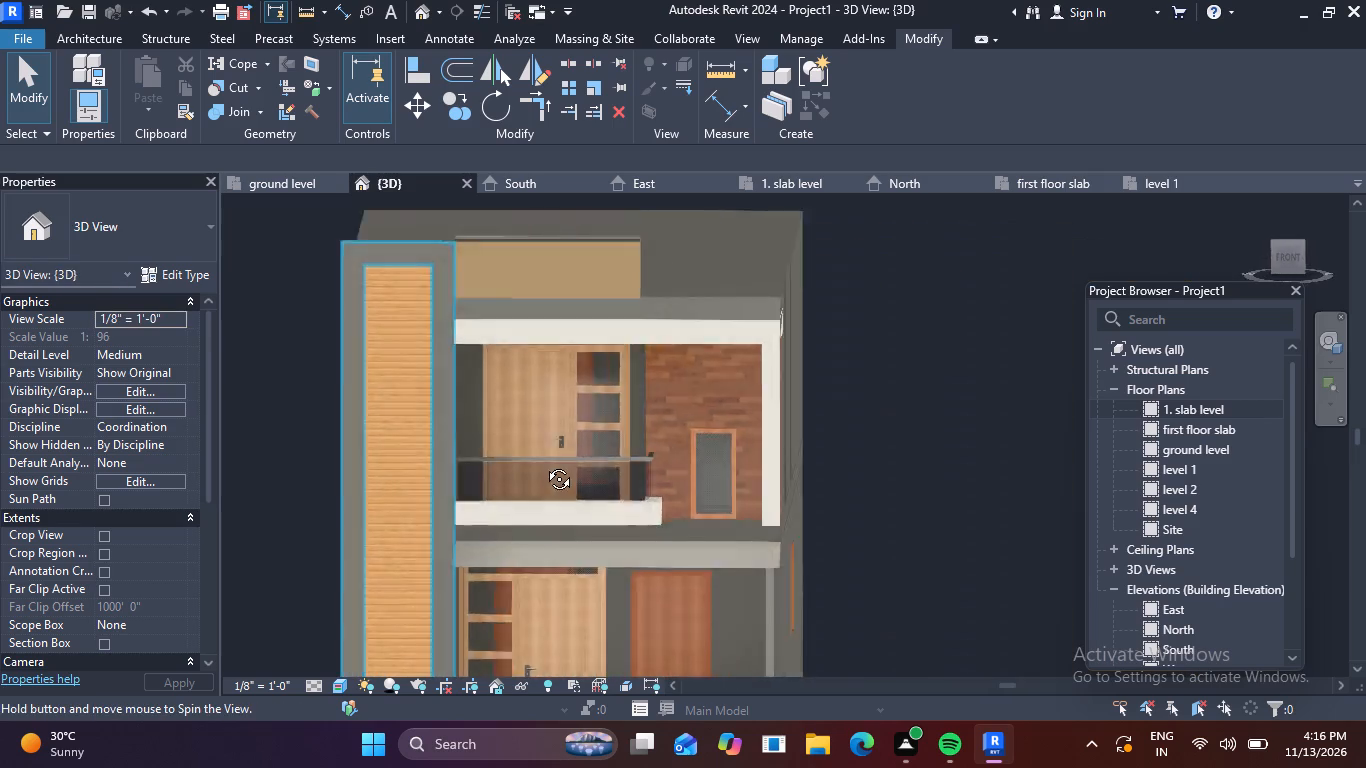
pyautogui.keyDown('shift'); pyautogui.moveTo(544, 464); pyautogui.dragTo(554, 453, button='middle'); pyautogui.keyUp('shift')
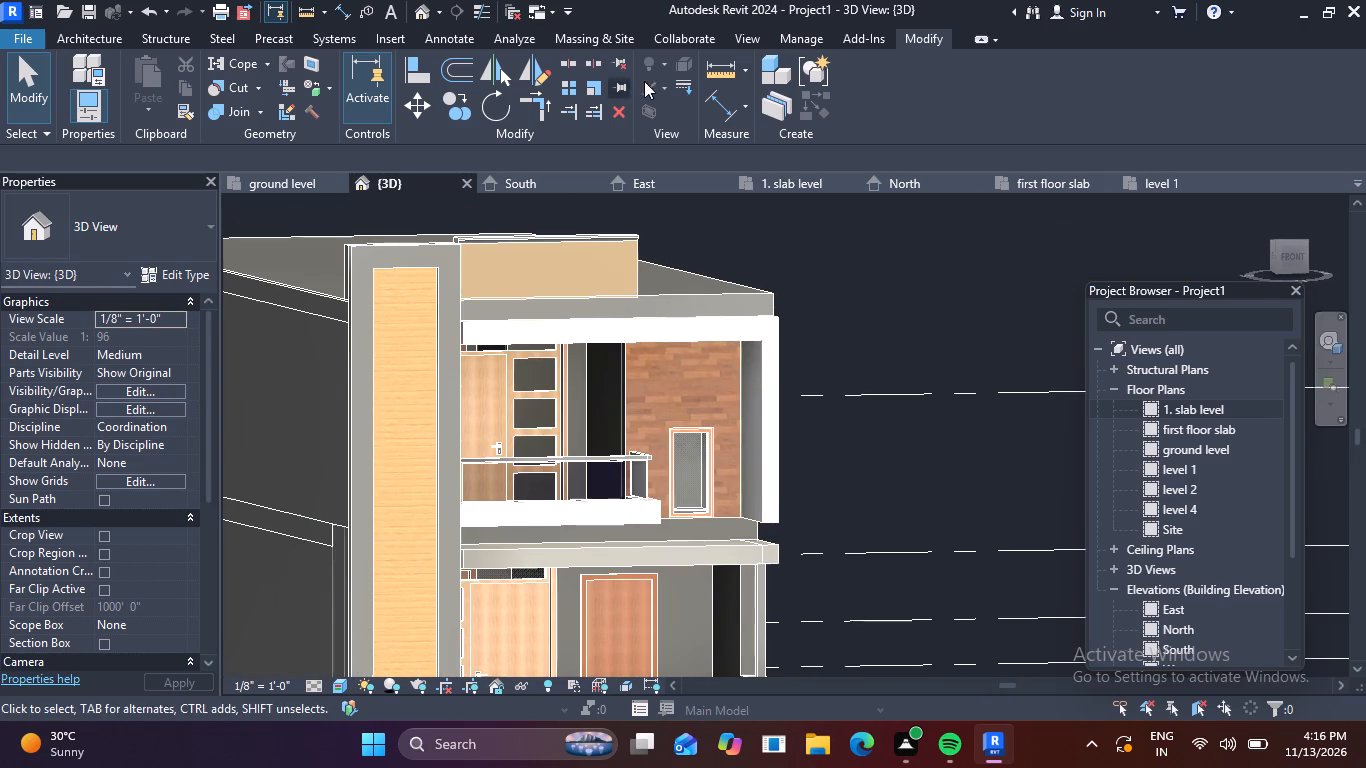
# Create a new project material and name it "3. wall paint".
pyautogui.click(804, 30)
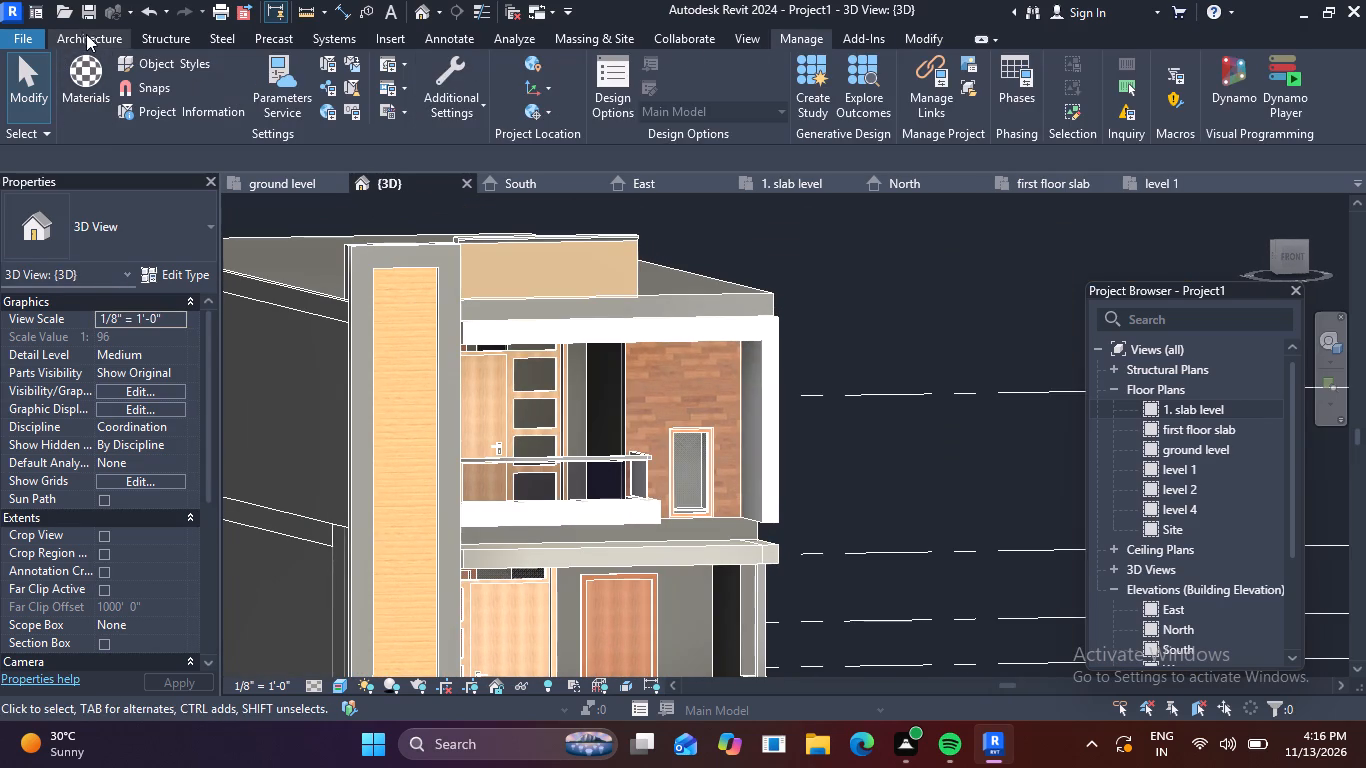
pyautogui.click(81, 60)
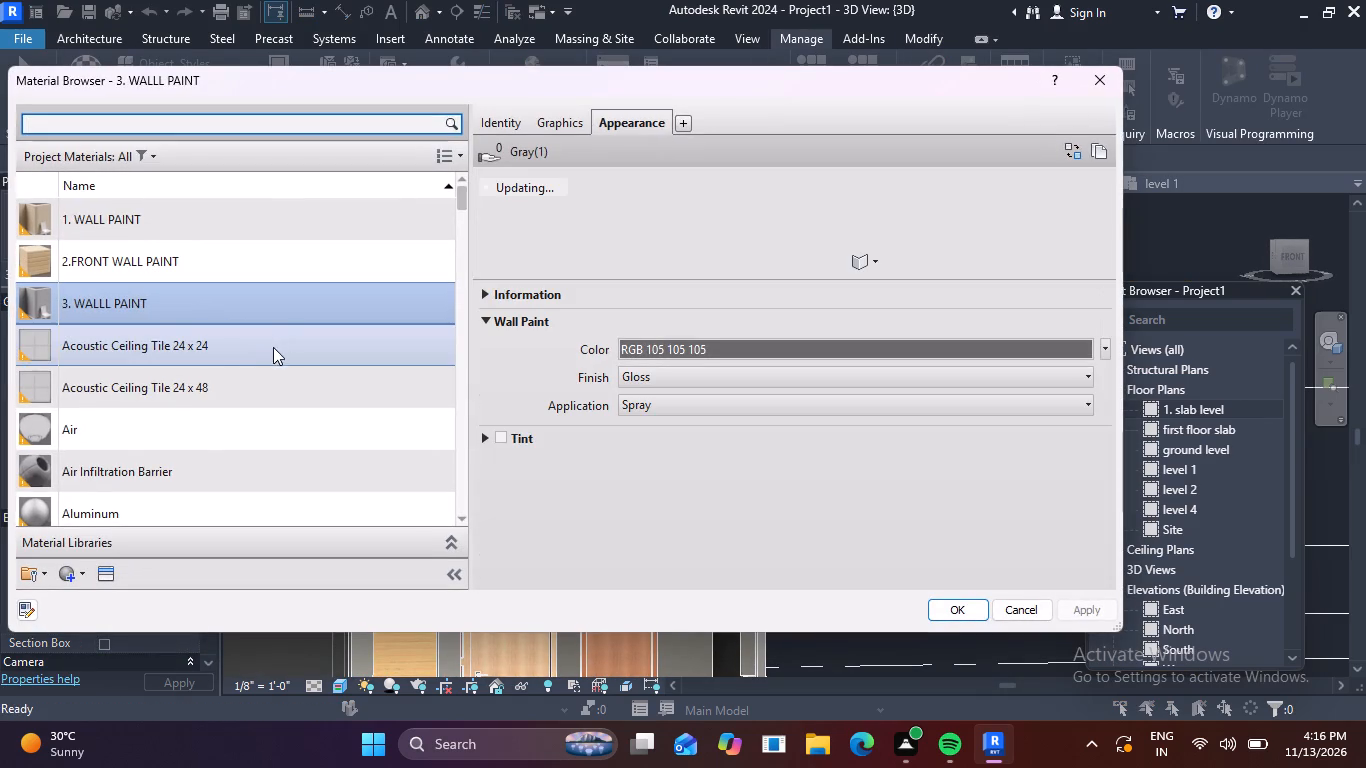
pyautogui.click(56, 576)
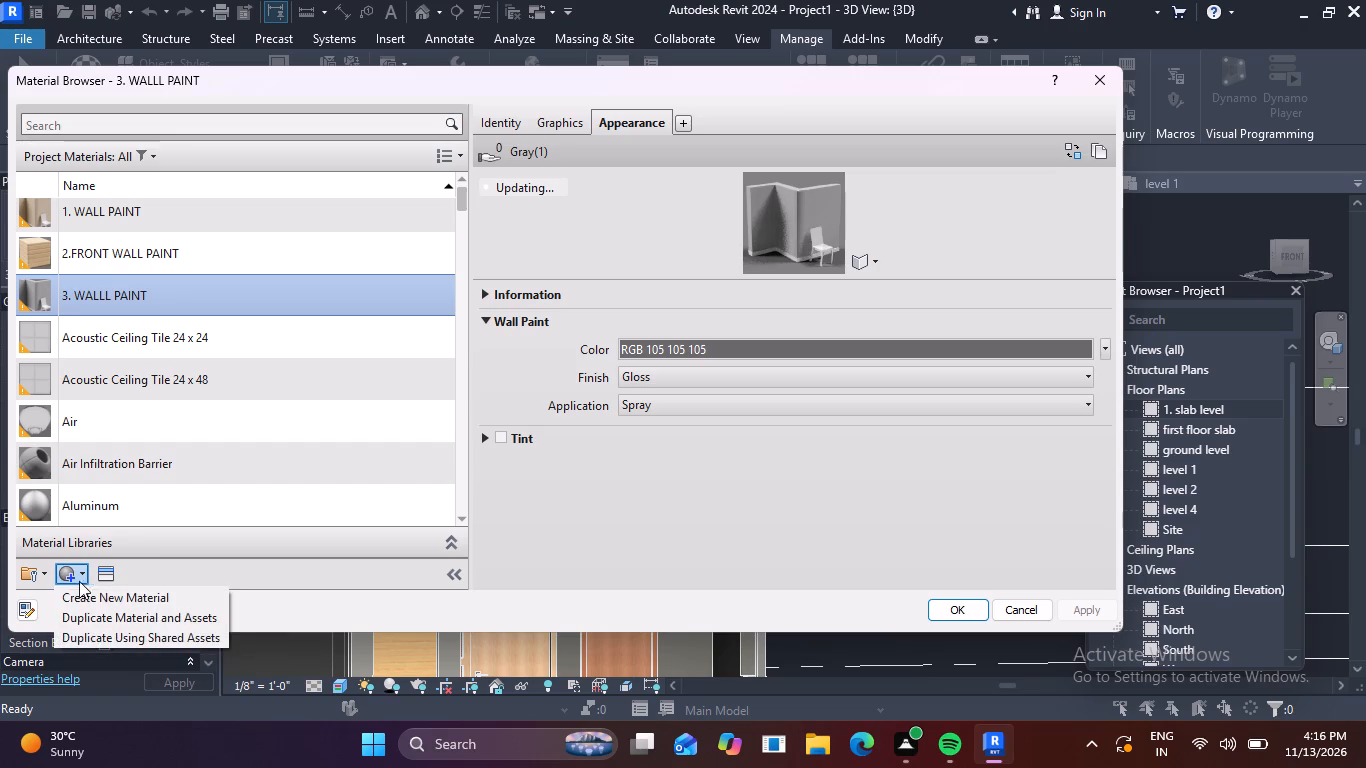
pyautogui.click(105, 595)
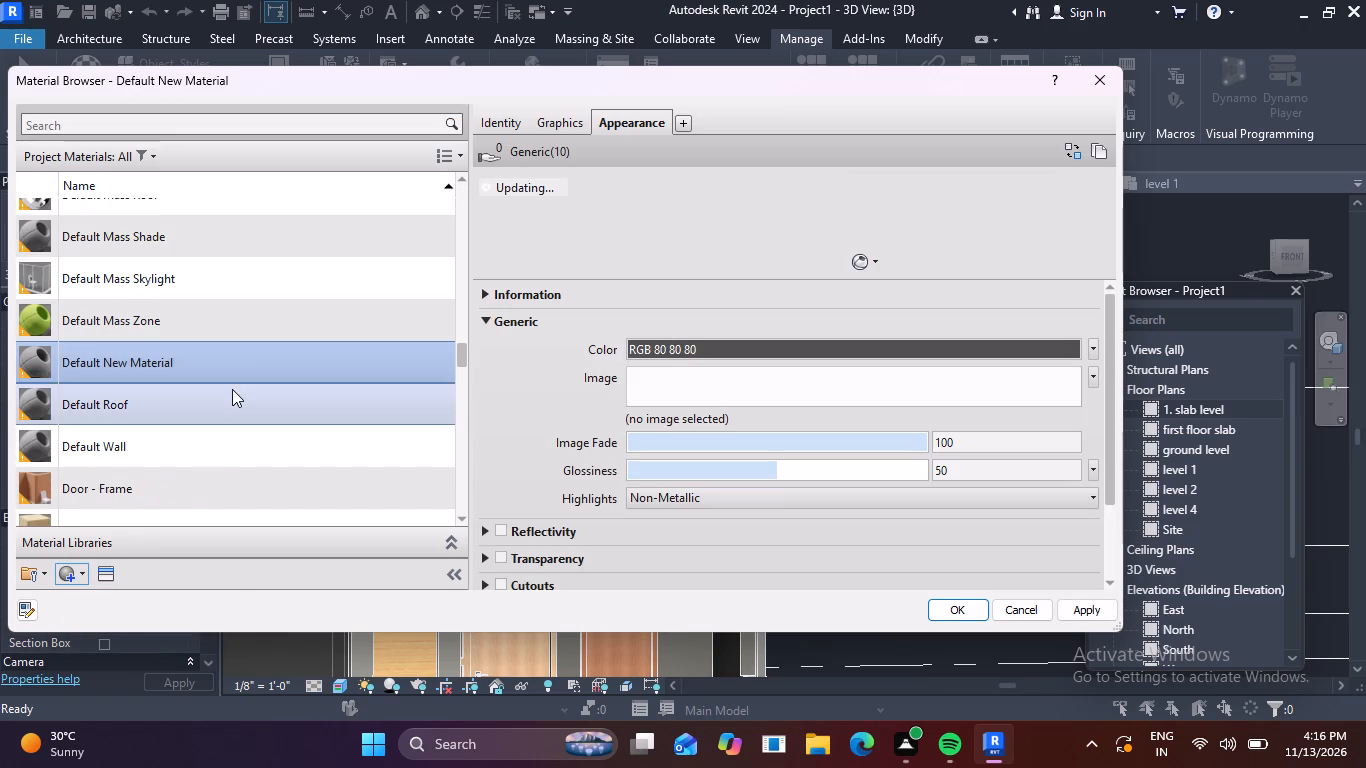
pyautogui.rightClick(271, 350)
pyautogui.click(303, 432)
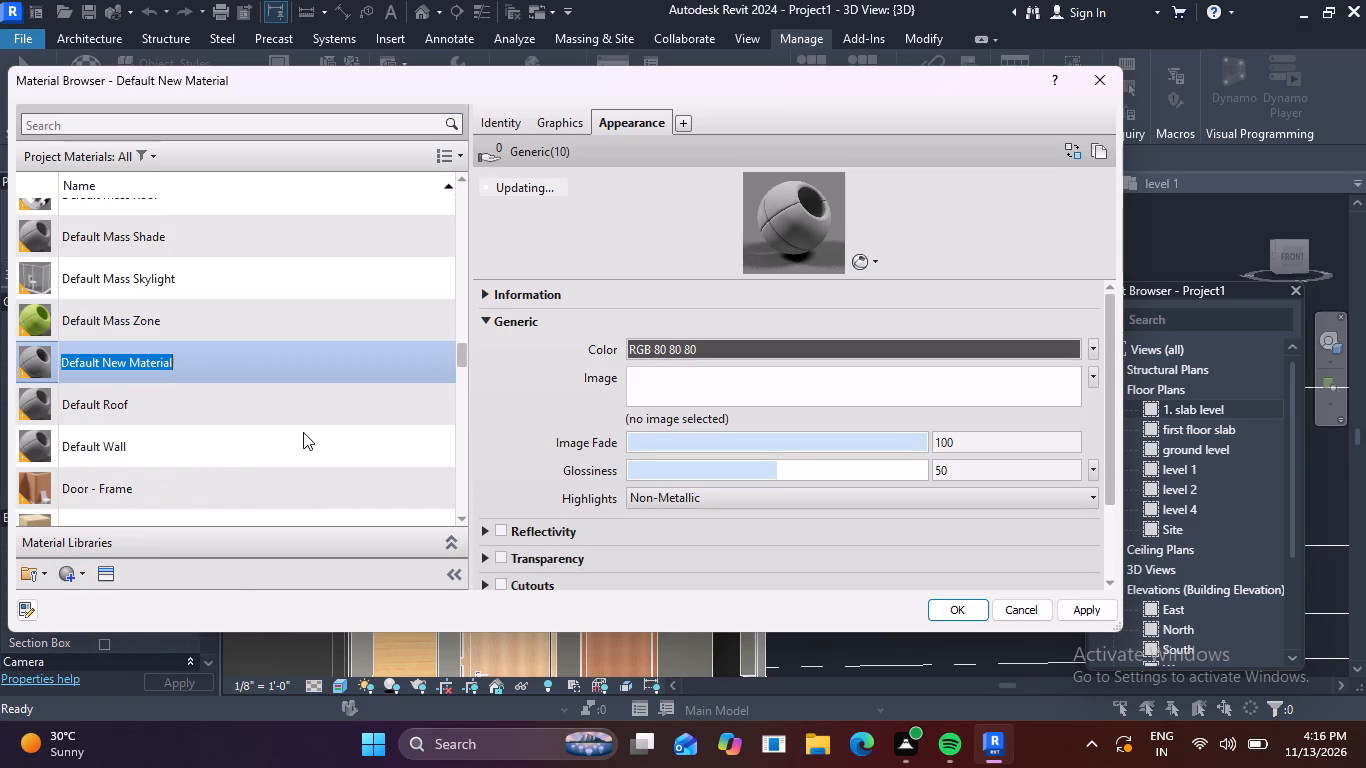
pyautogui.press('BackSpace')
pyautogui.write('3.')
pyautogui.press('space')
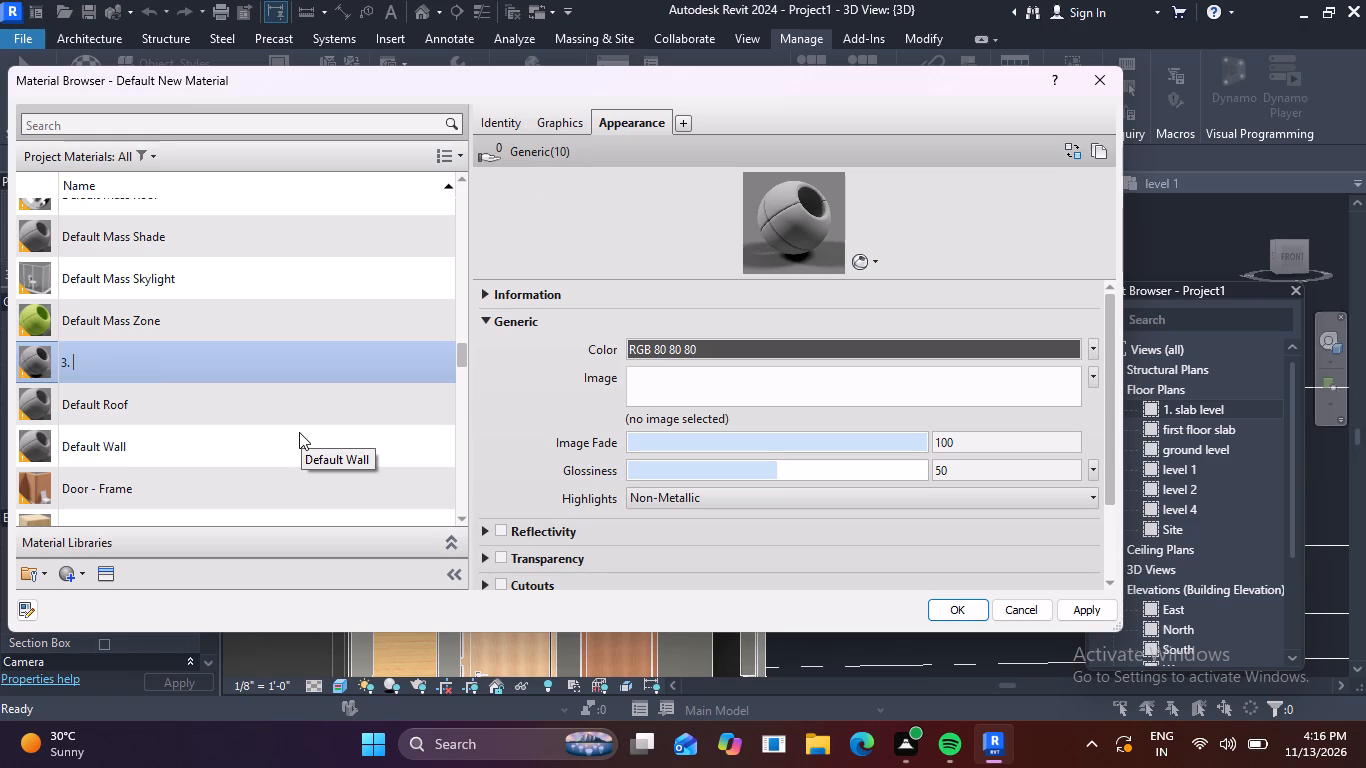
pyautogui.write('wall')
pyautogui.press('space')
pyautogui.write('pai')
pyautogui.write('nr')
pyautogui.press('BackSpace')
pyautogui.press('t')
pyautogui.click(593, 242)
# Assign the matte Slate Blue wall paint appearance from the appearance library to the "3. wall paint" material.
pyautogui.click(103, 577)
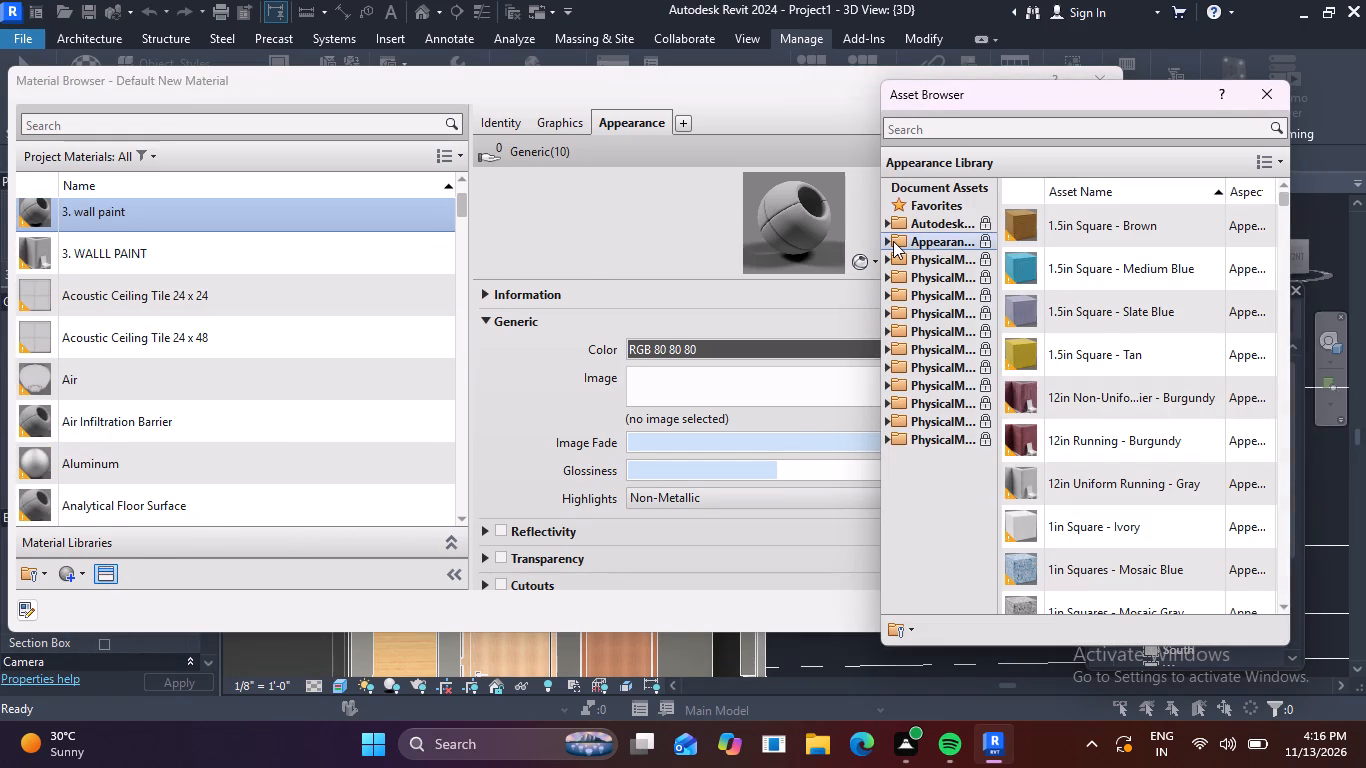
pyautogui.doubleClick(888, 242)
pyautogui.scroll(-3, 936, 411)
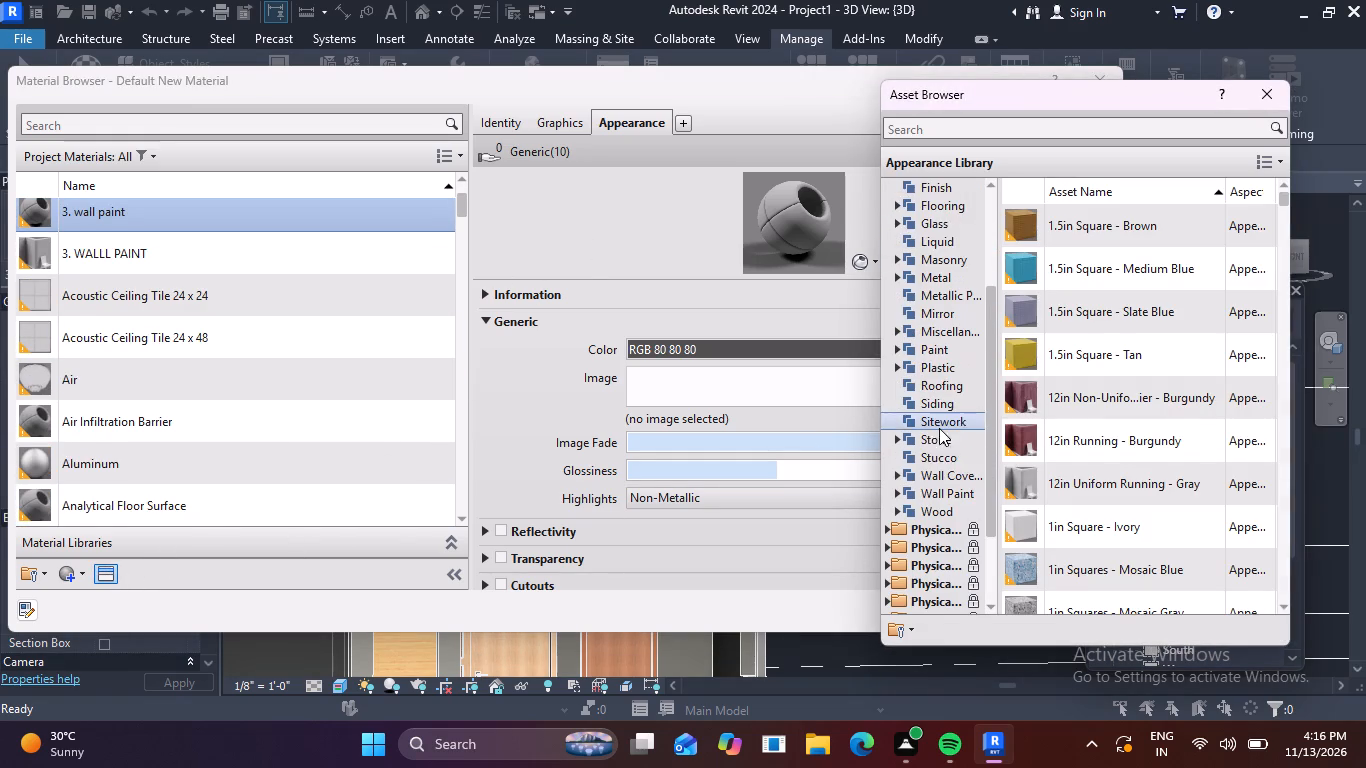
pyautogui.click(891, 493)
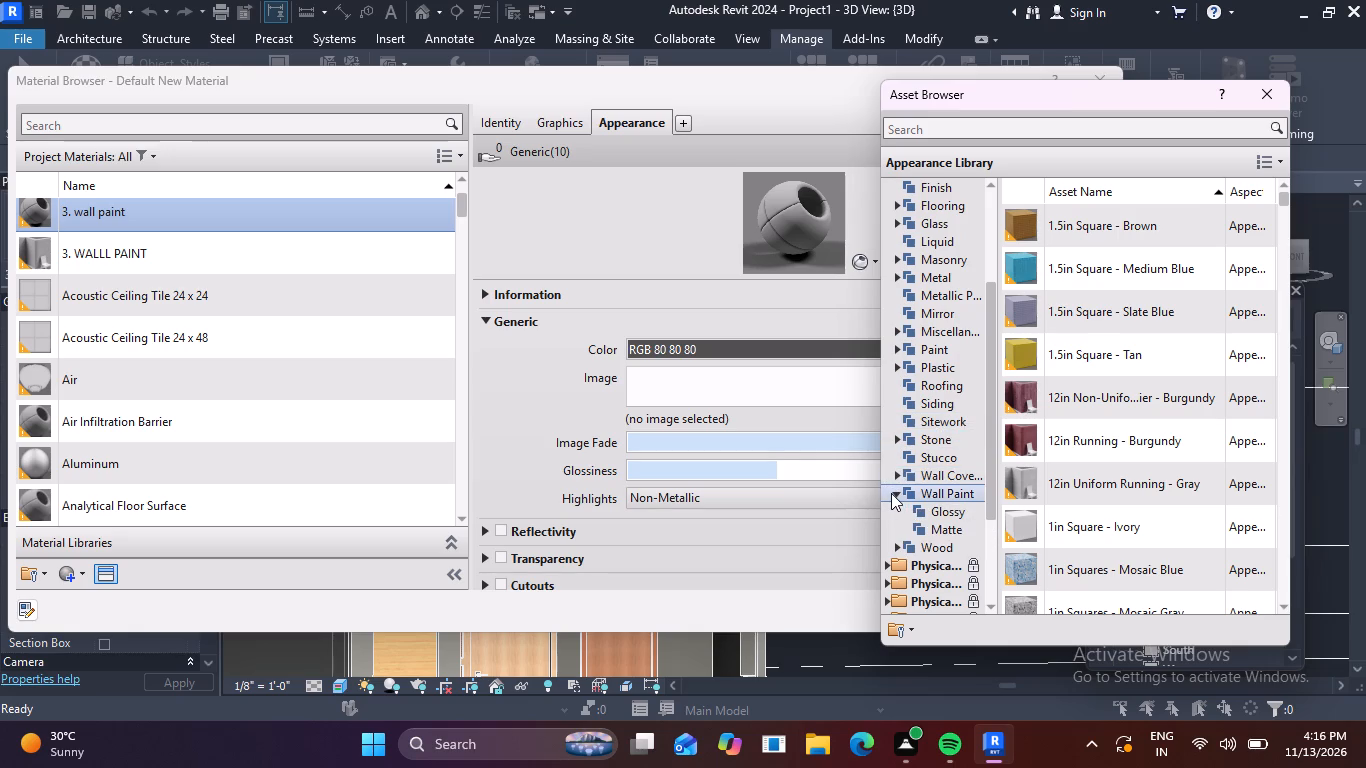
pyautogui.click(891, 493)
pyautogui.click(891, 493)
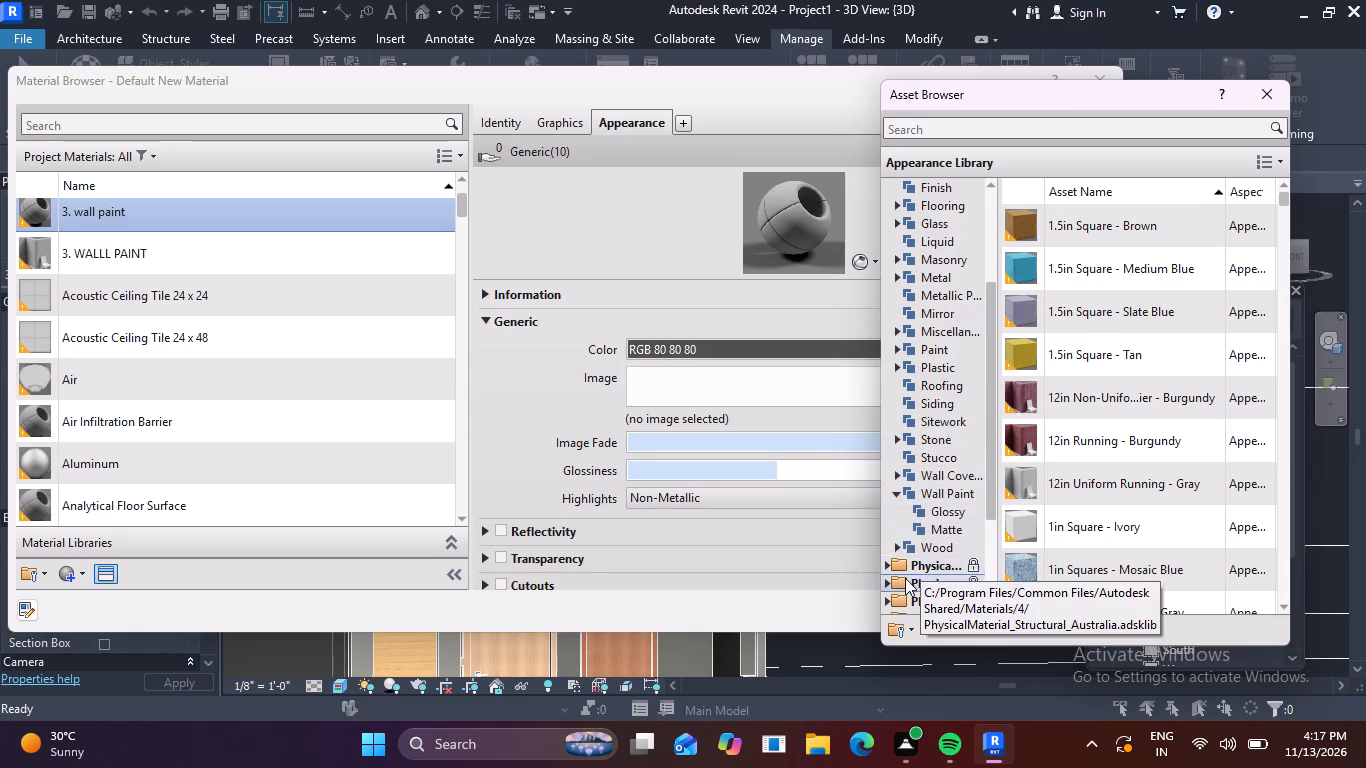
pyautogui.doubleClick(913, 527)
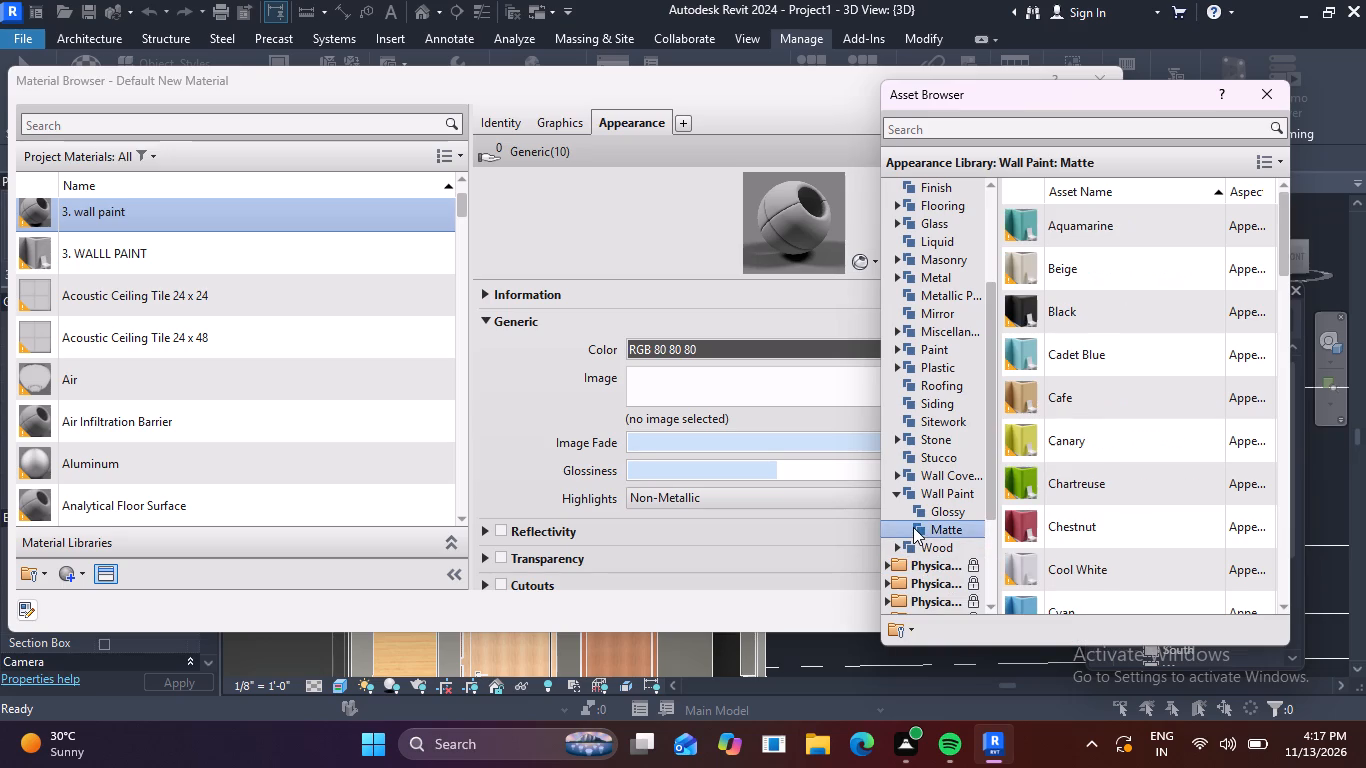
pyautogui.doubleClick(904, 513)
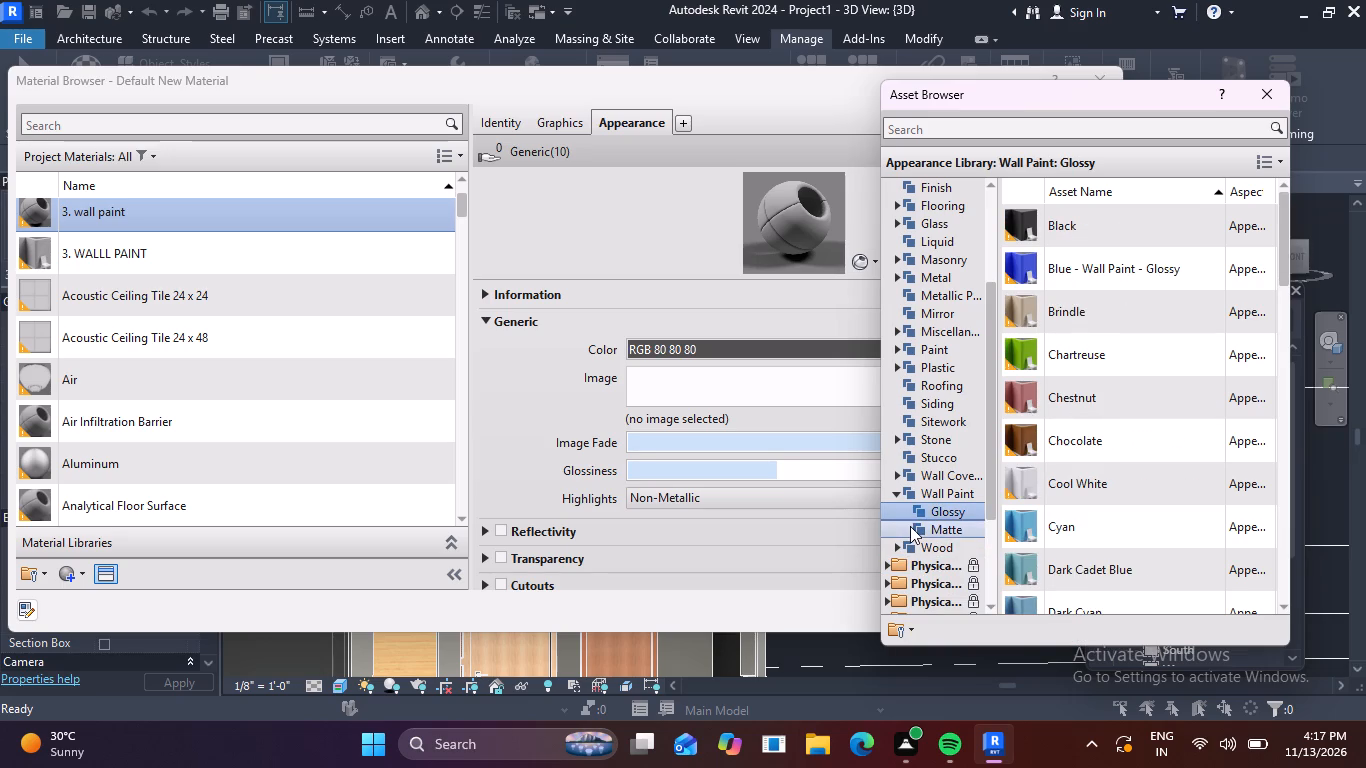
pyautogui.doubleClick(910, 526)
pyautogui.scroll(-5, 1070, 388)
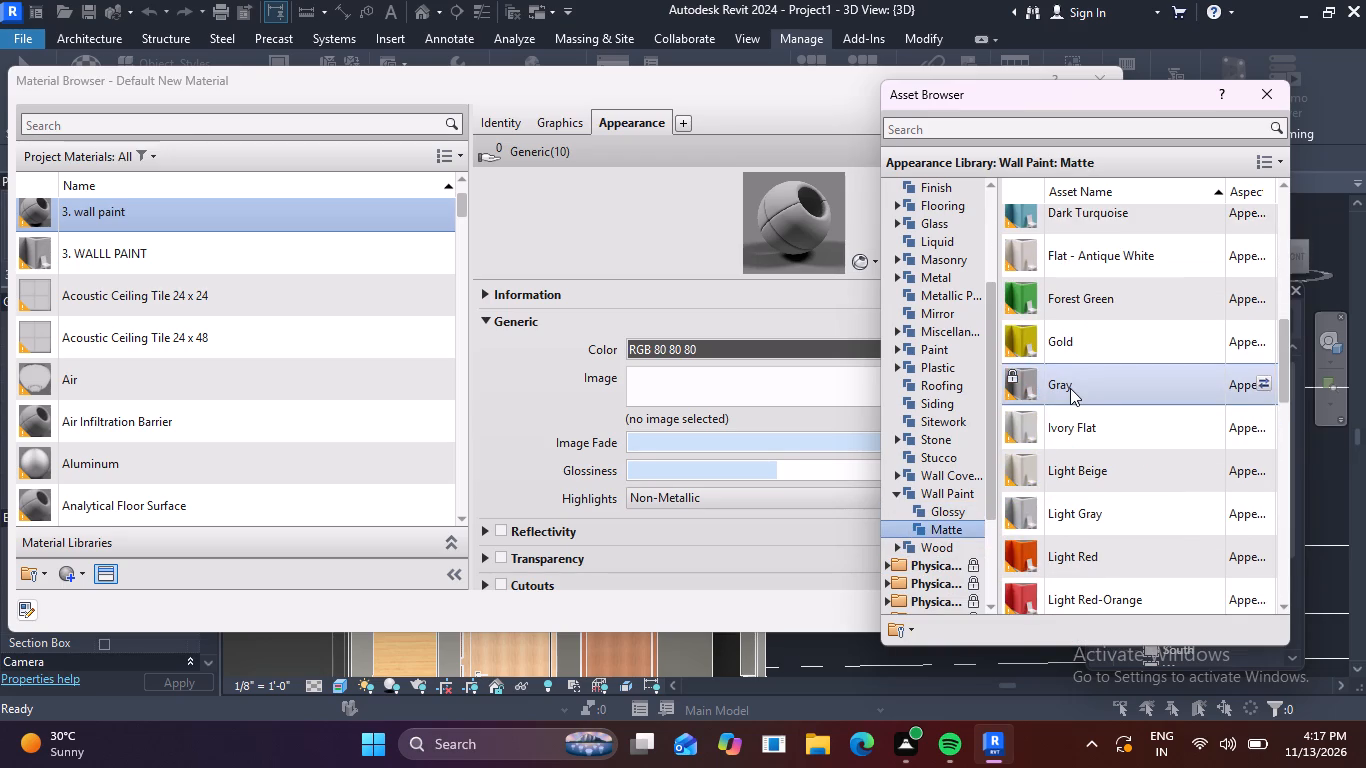
pyautogui.scroll(-6, 1076, 379)
pyautogui.scroll(9, 1089, 401)
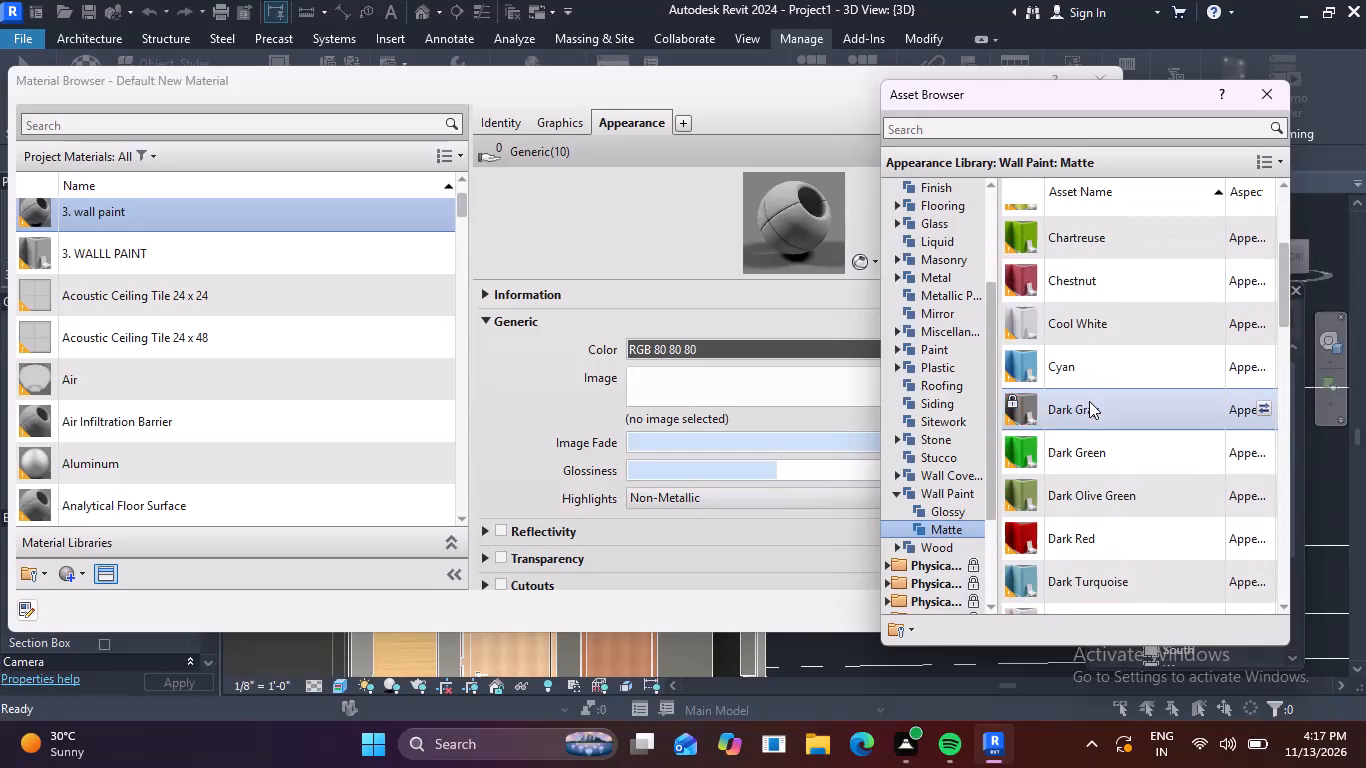
pyautogui.scroll(13, 1089, 401)
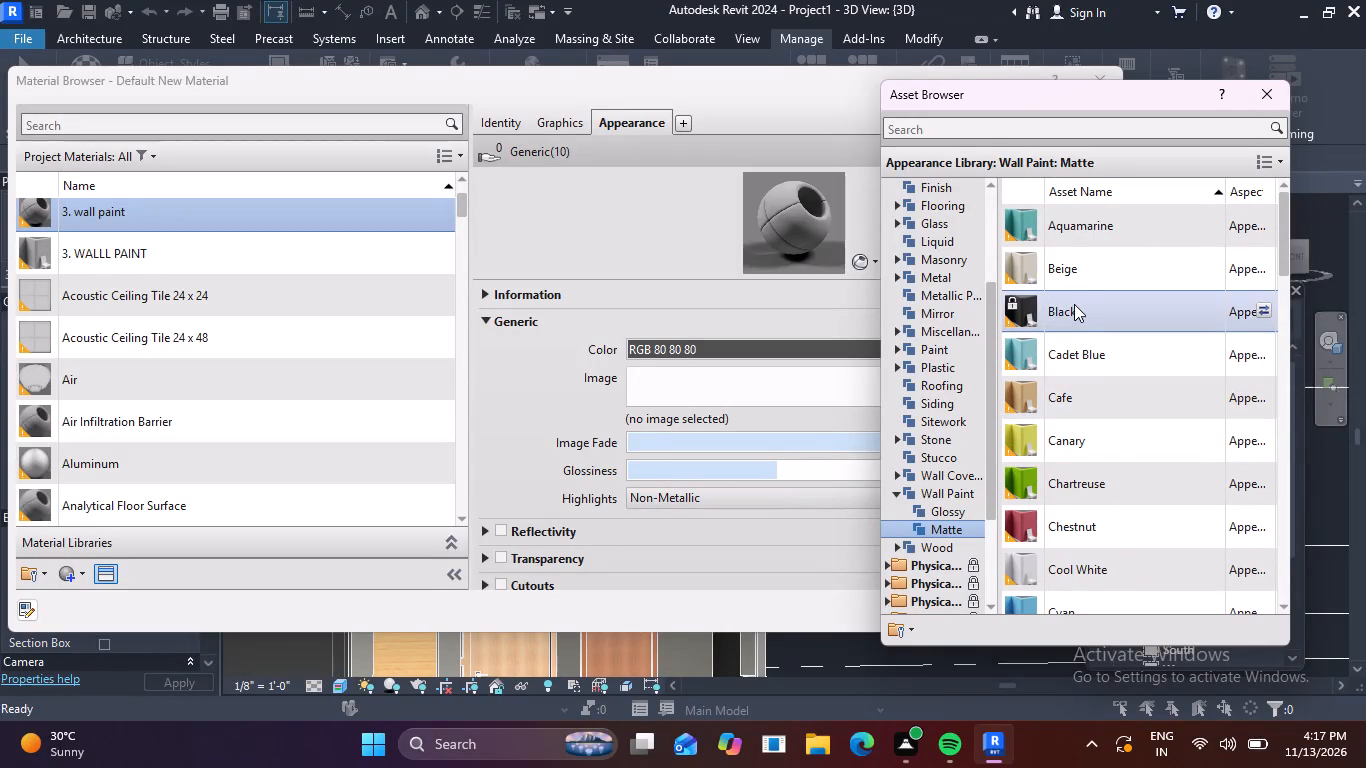
pyautogui.scroll(-9, 1051, 270)
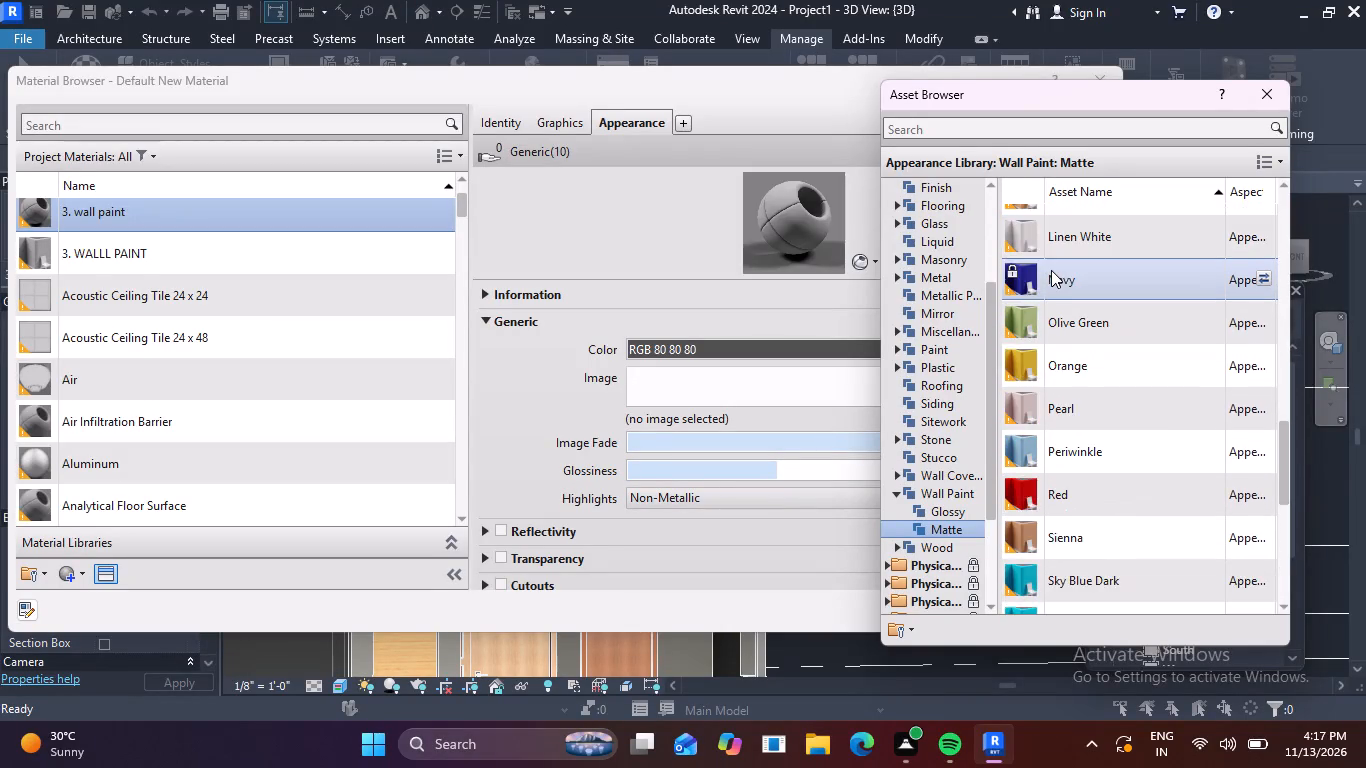
pyautogui.scroll(-10, 1051, 270)
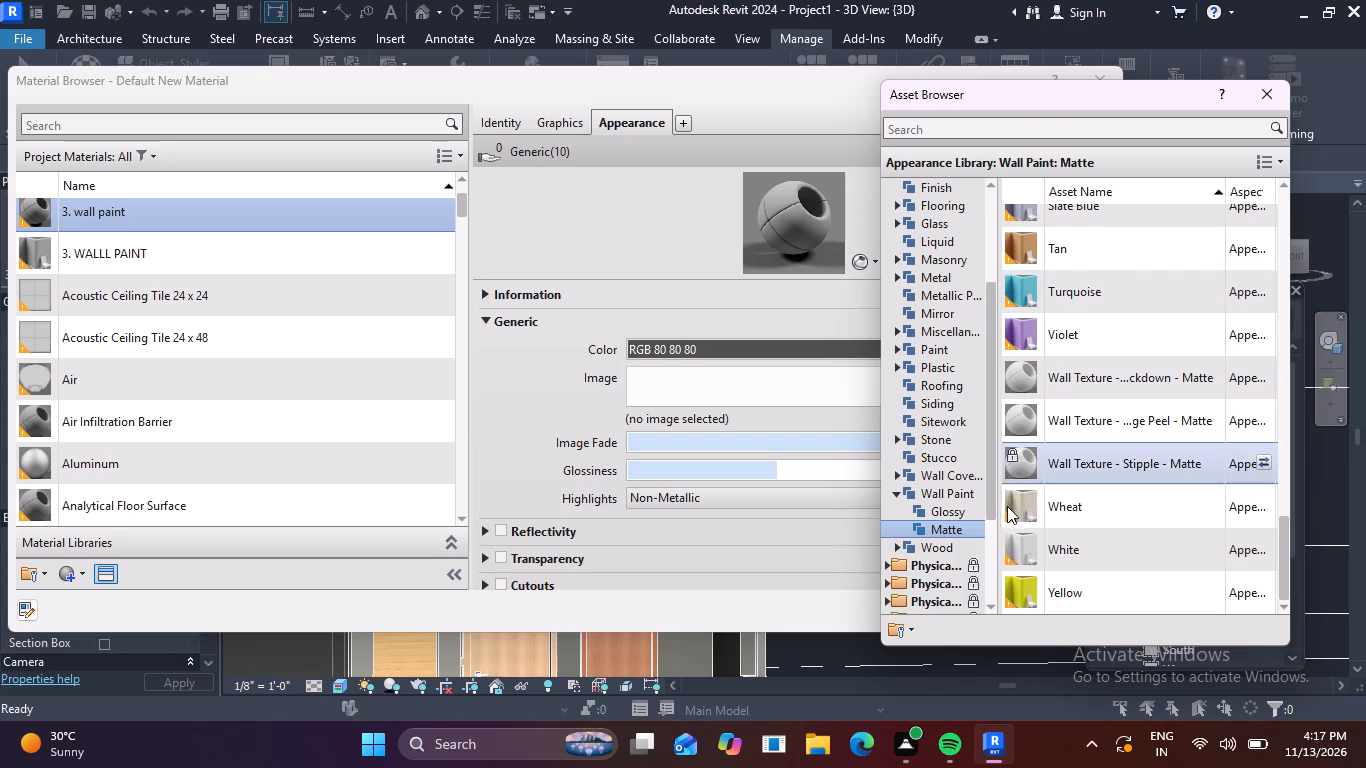
pyautogui.scroll(1, 1076, 462)
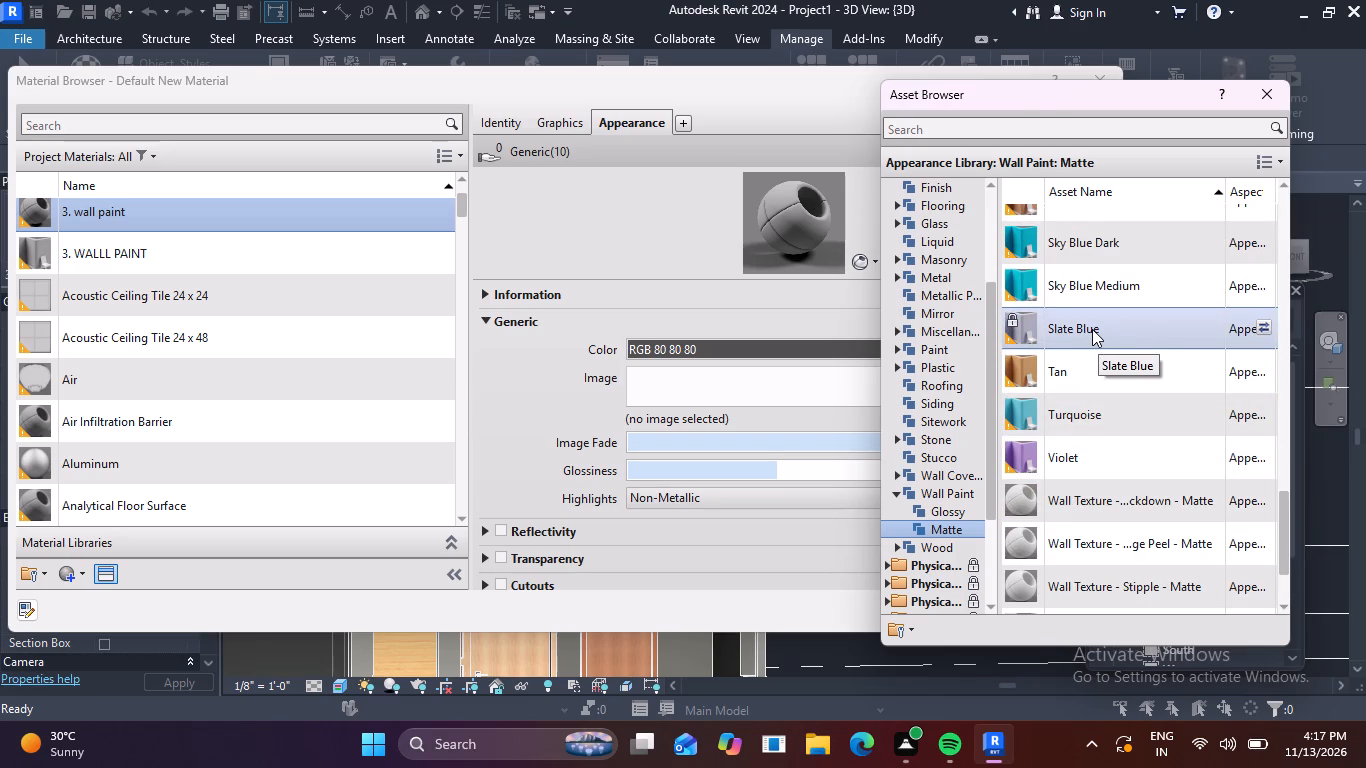
pyautogui.doubleClick(1092, 329)
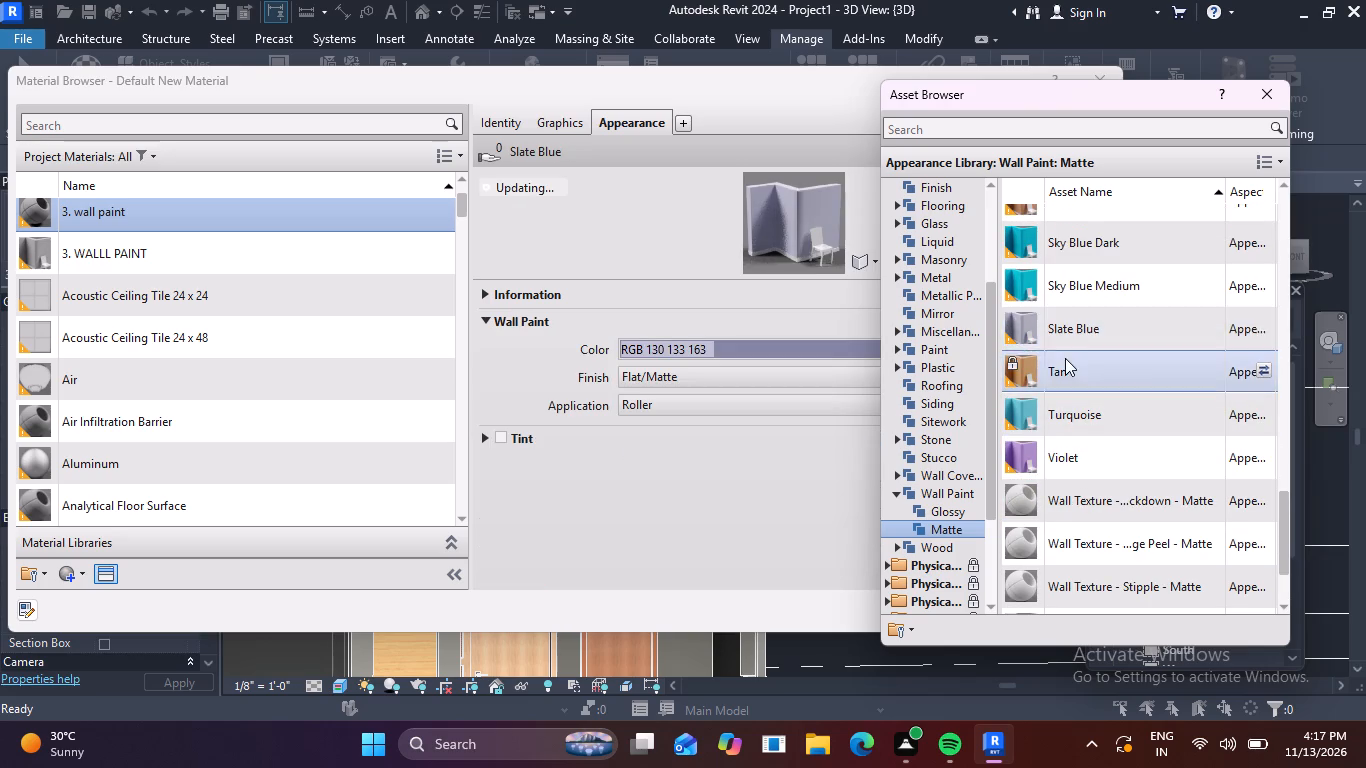
pyautogui.click(1274, 89)
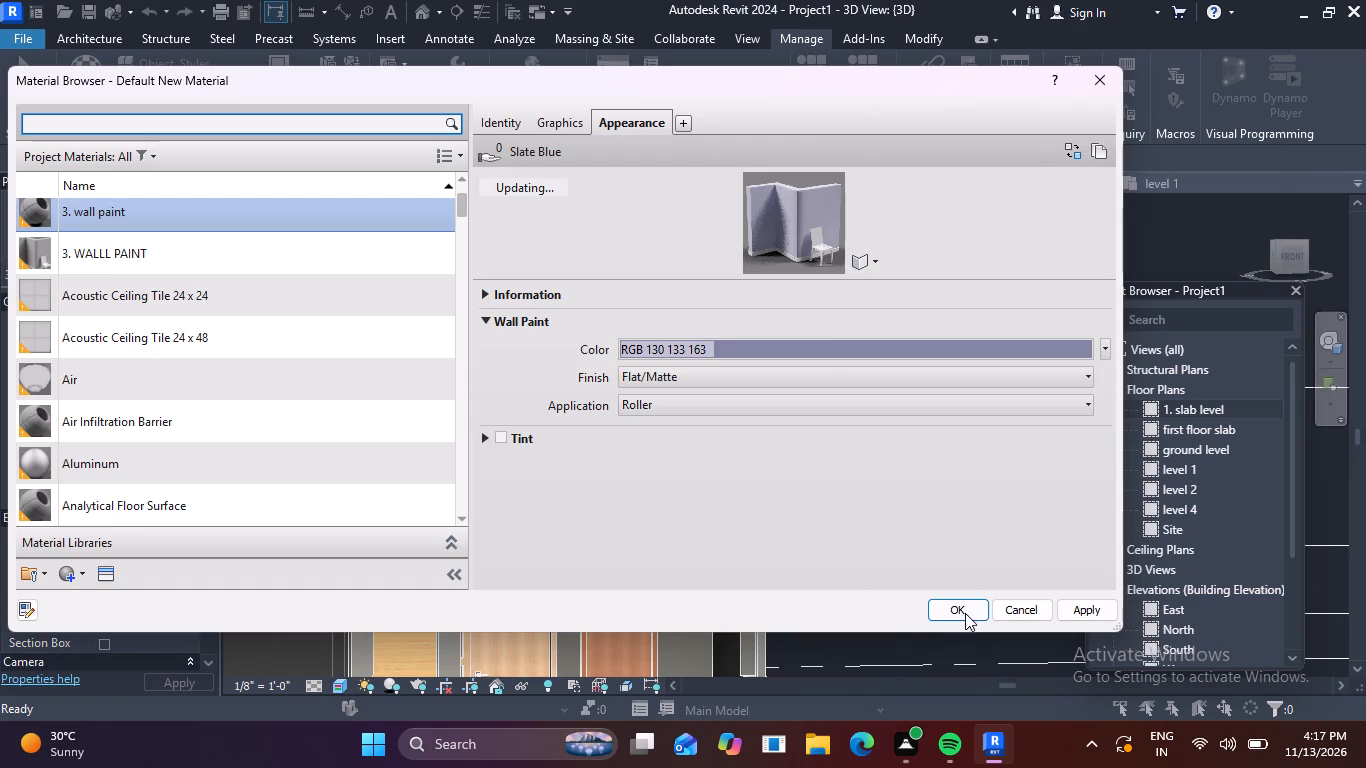
pyautogui.click(965, 612)
# Paint both side walls of the upper balcony recess with the "3. wall paint" material.
pyautogui.scroll(-1, 815, 548)
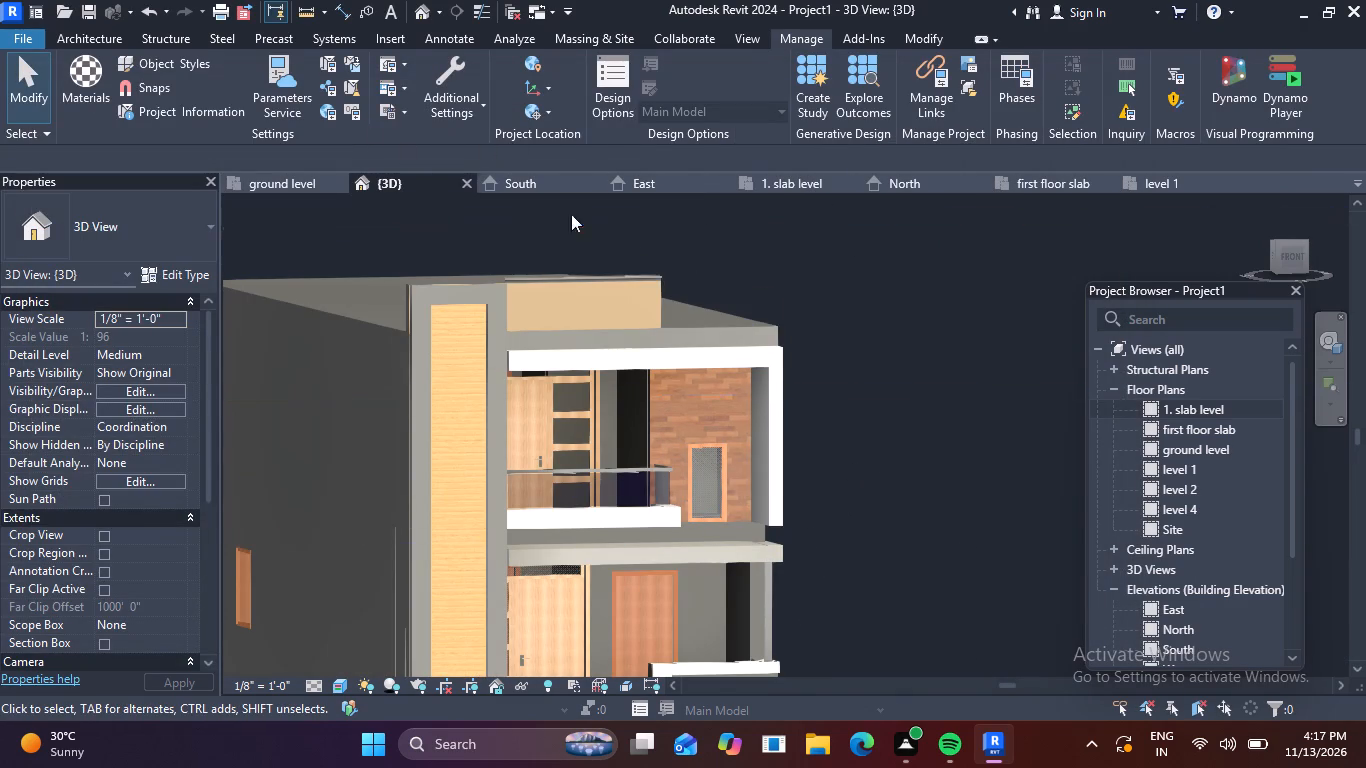
pyautogui.click(922, 36)
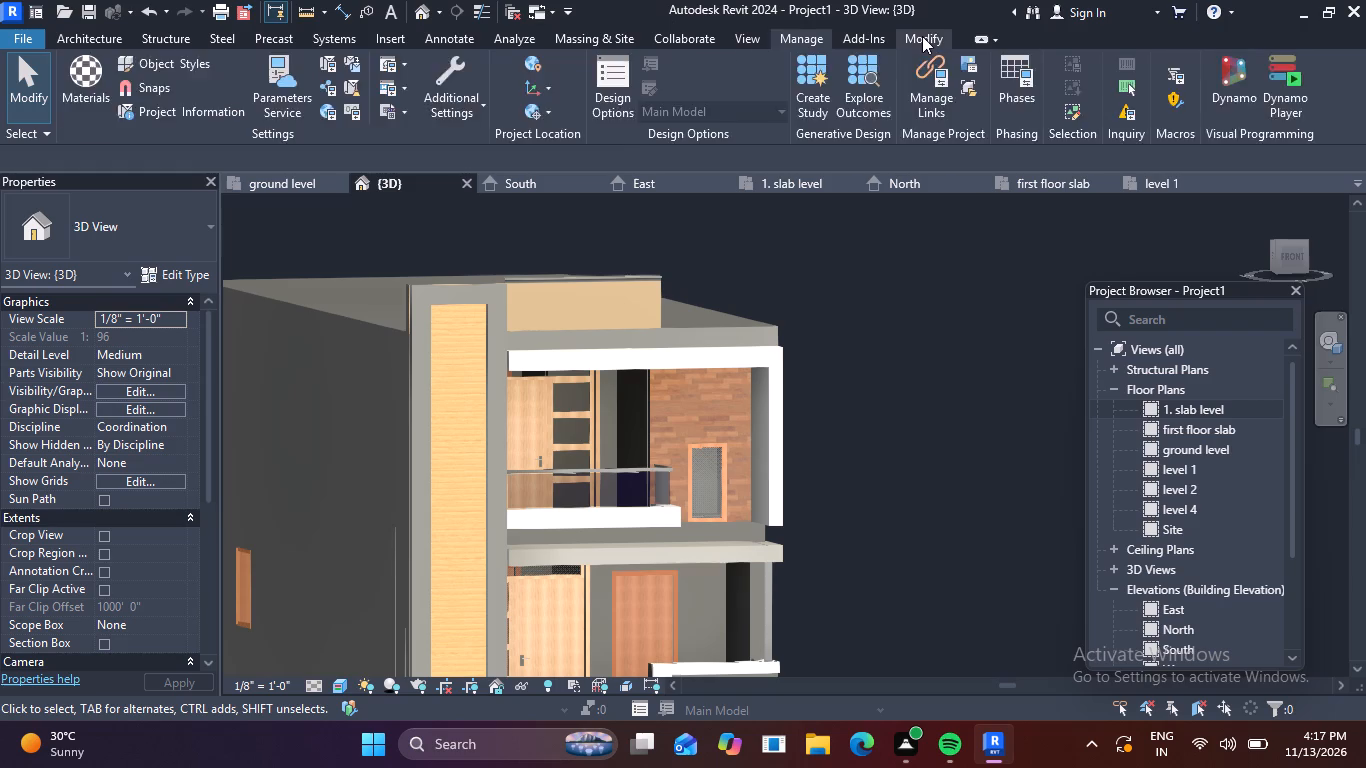
pyautogui.click(314, 84)
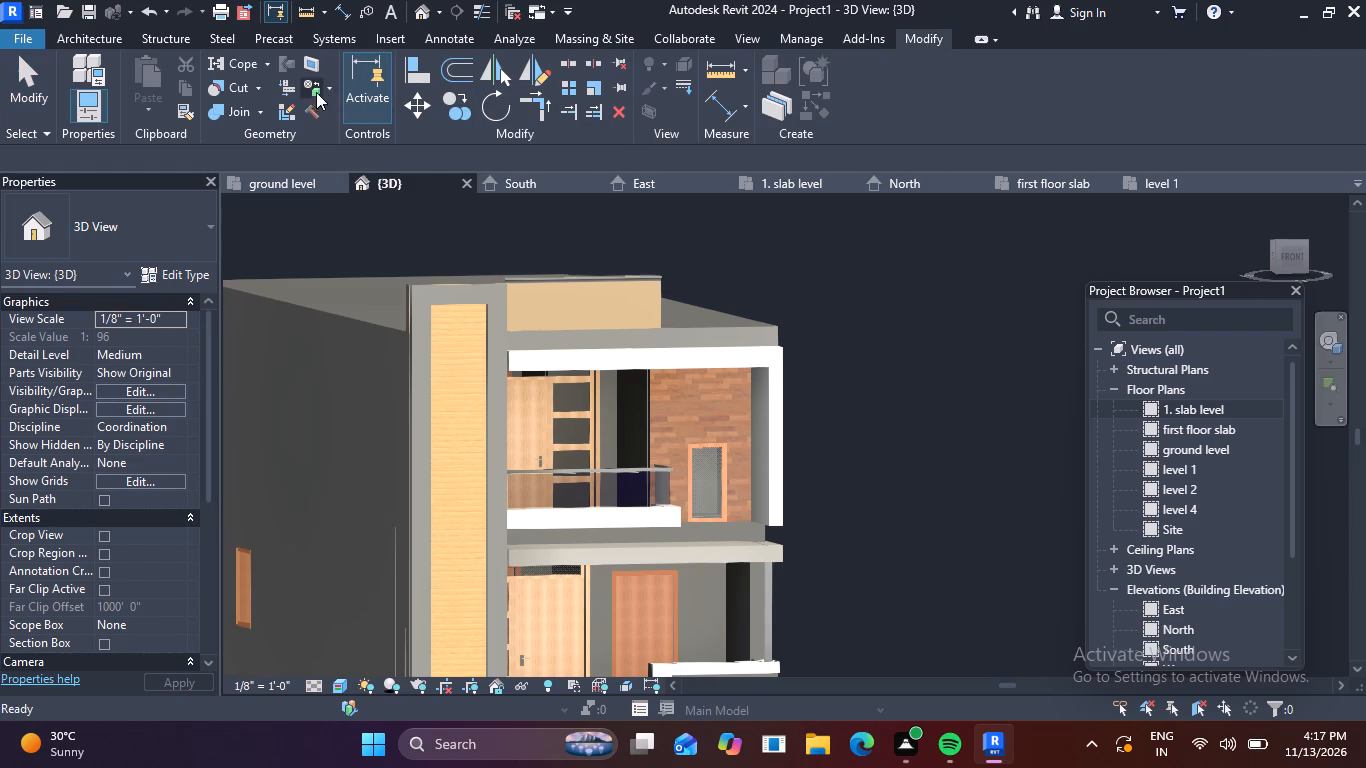
pyautogui.click(333, 84)
pyautogui.click(325, 109)
pyautogui.scroll(15, 121, 205)
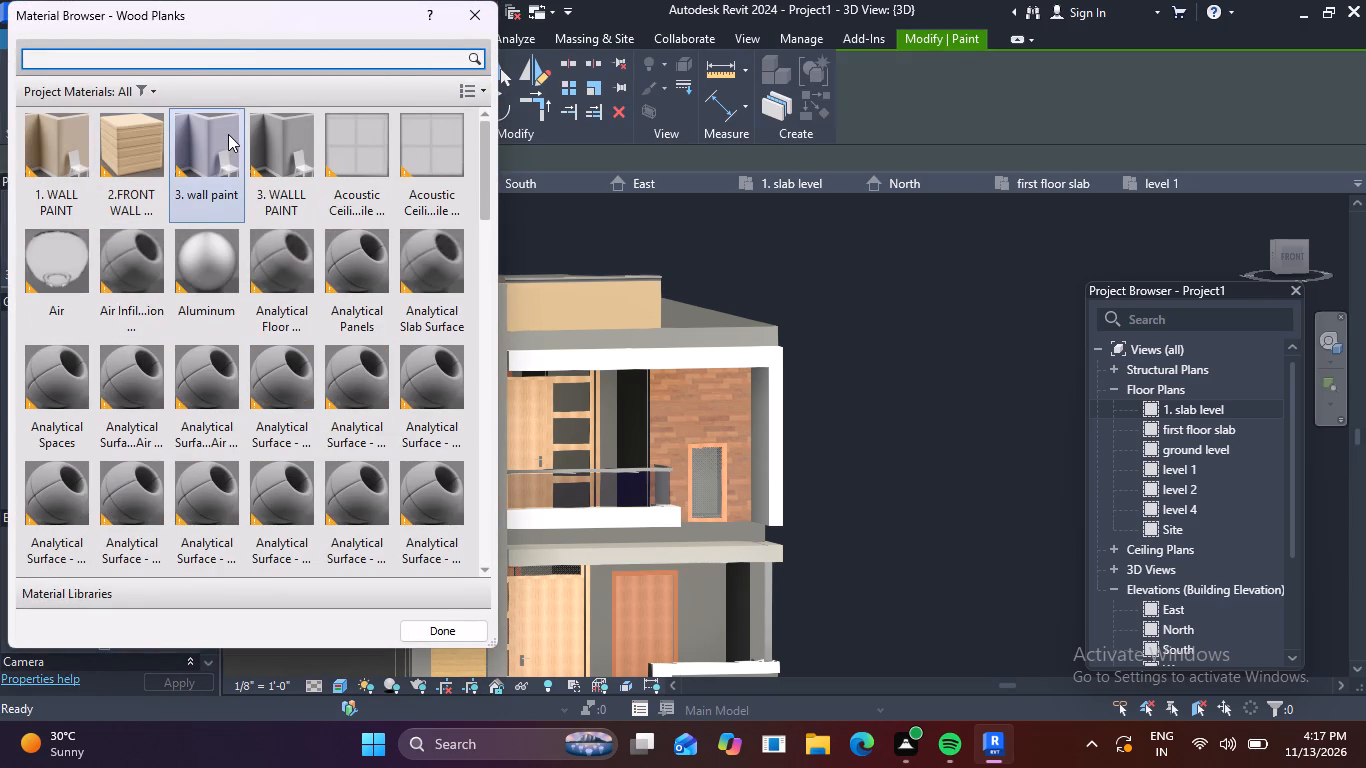
pyautogui.click(228, 134)
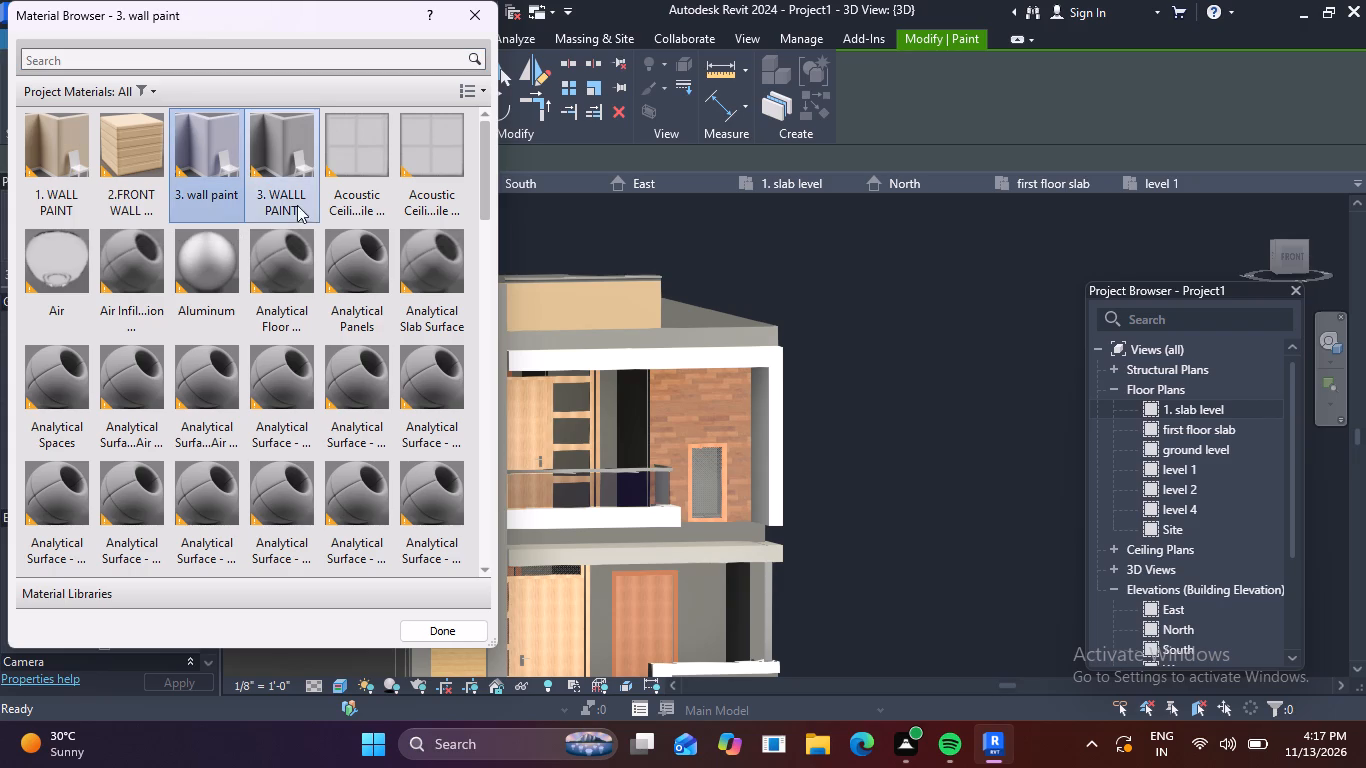
pyautogui.scroll(6, 642, 404)
pyautogui.click(602, 412)
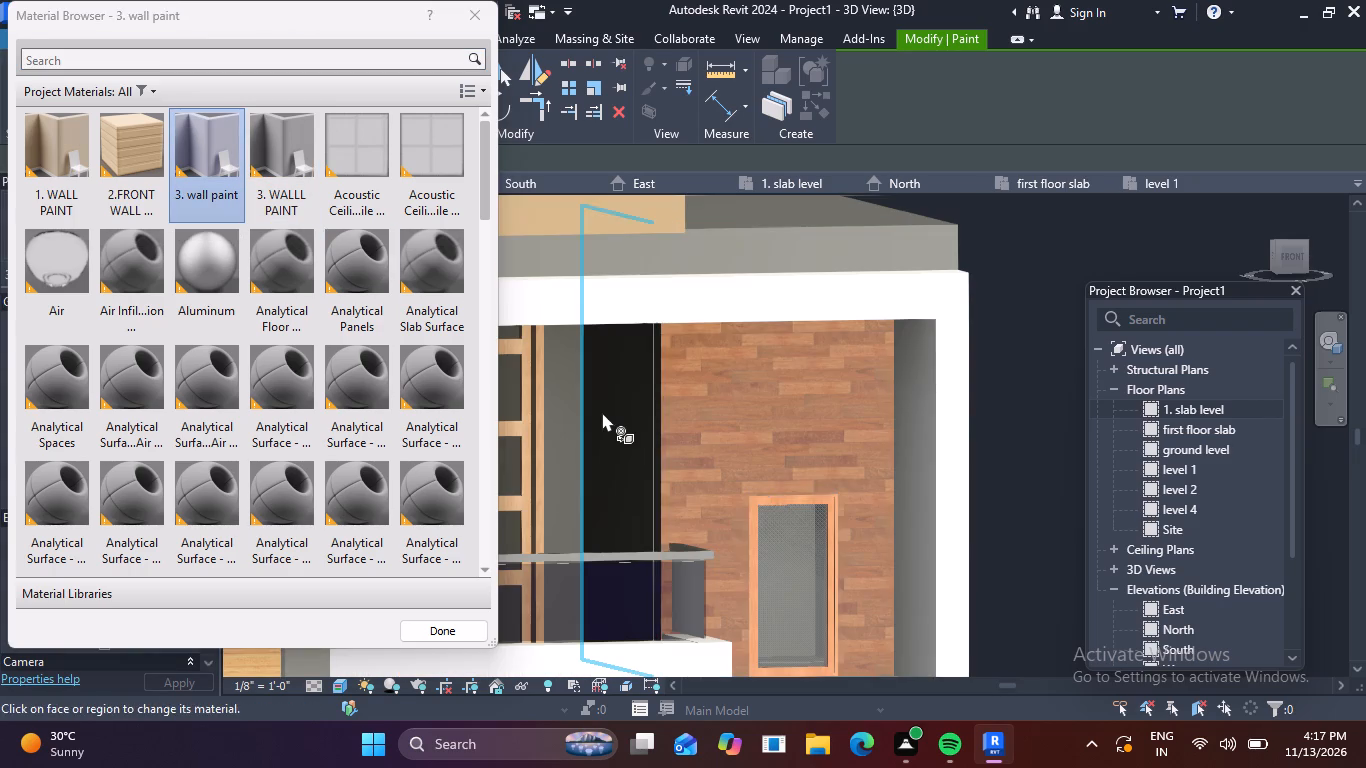
pyautogui.keyDown('shift'); pyautogui.moveTo(614, 406); pyautogui.dragTo(605, 409, button='middle'); pyautogui.keyUp('shift')
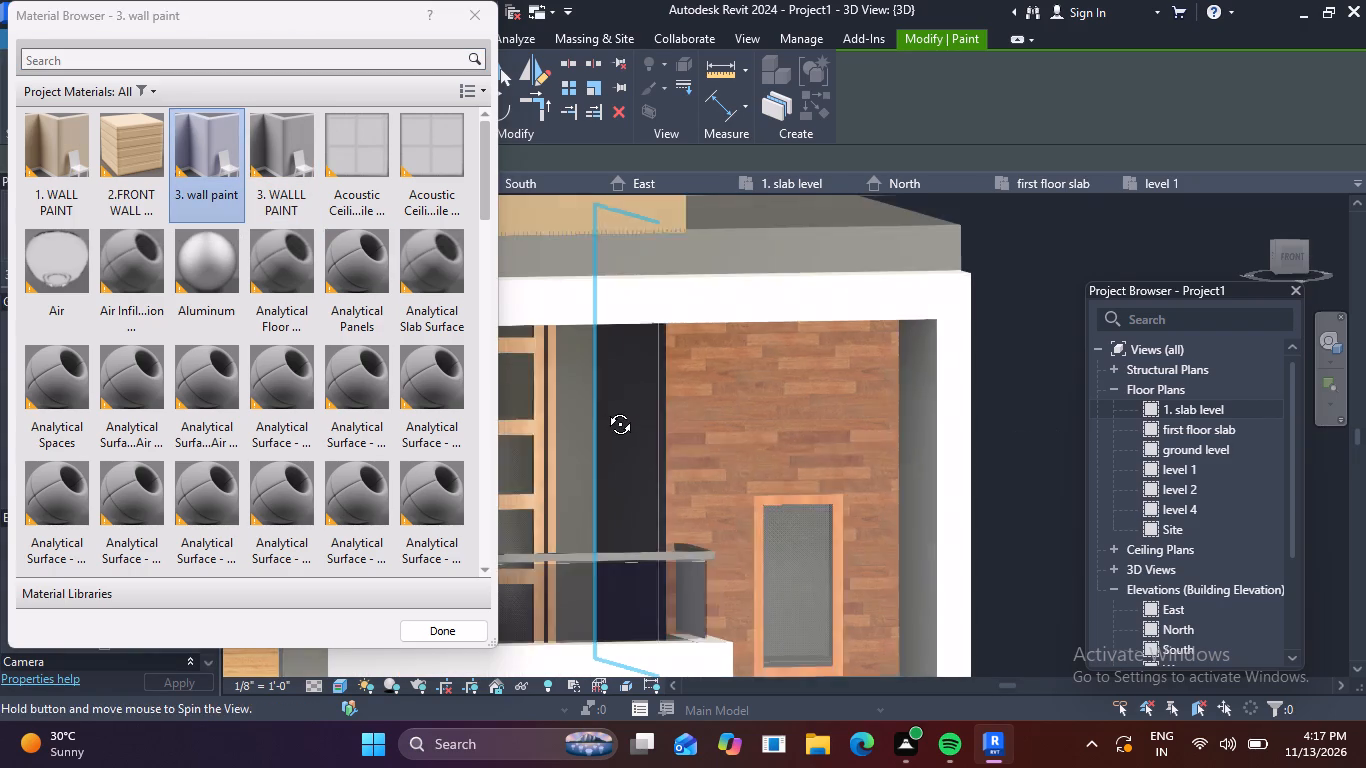
pyautogui.keyDown('shift'); pyautogui.moveTo(605, 409); pyautogui.dragTo(579, 416, button='middle'); pyautogui.keyUp('shift')
pyautogui.moveTo(586, 416); pyautogui.dragTo(908, 372, button='middle')
pyautogui.keyDown('shift'); pyautogui.moveTo(650, 450); pyautogui.dragTo(617, 452, button='middle'); pyautogui.keyUp('shift')
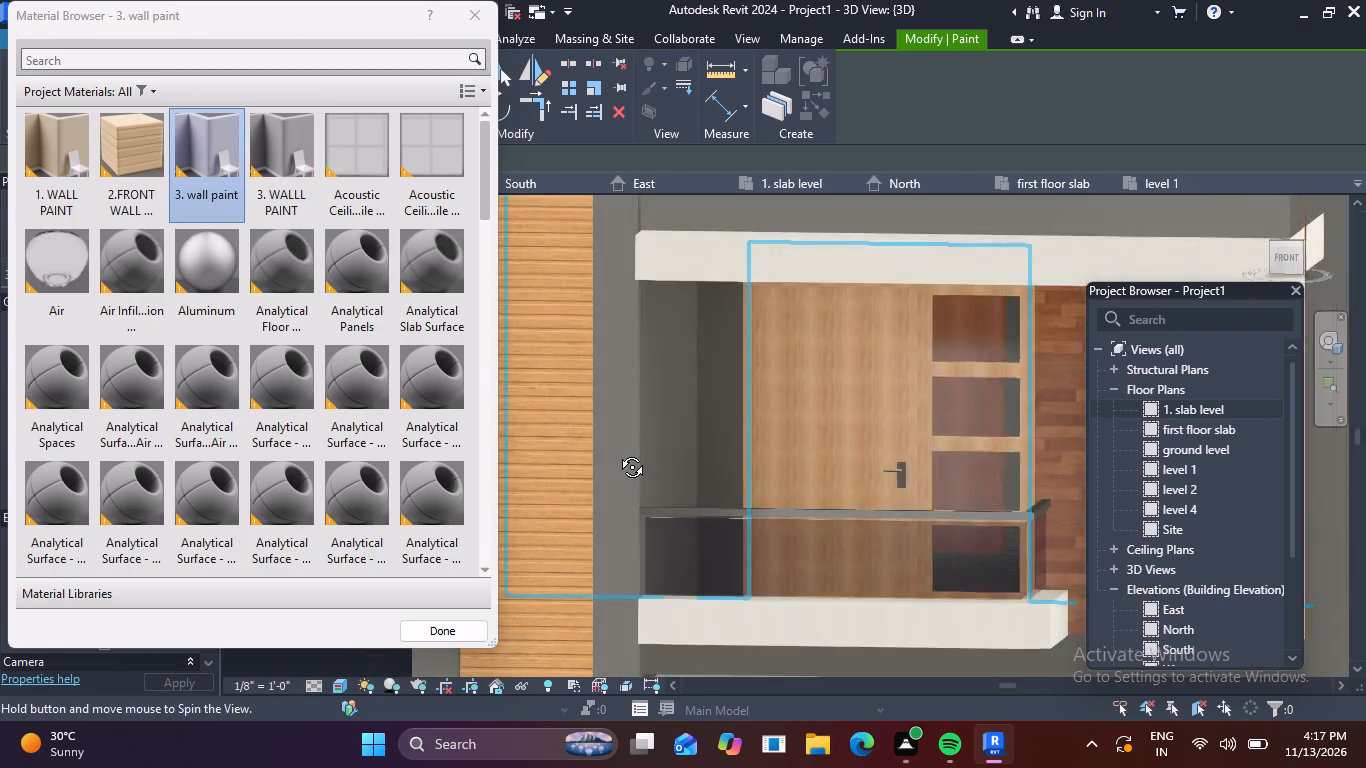
pyautogui.keyDown('shift'); pyautogui.moveTo(617, 452); pyautogui.dragTo(569, 427, button='middle'); pyautogui.keyUp('shift')
pyautogui.click(705, 377)
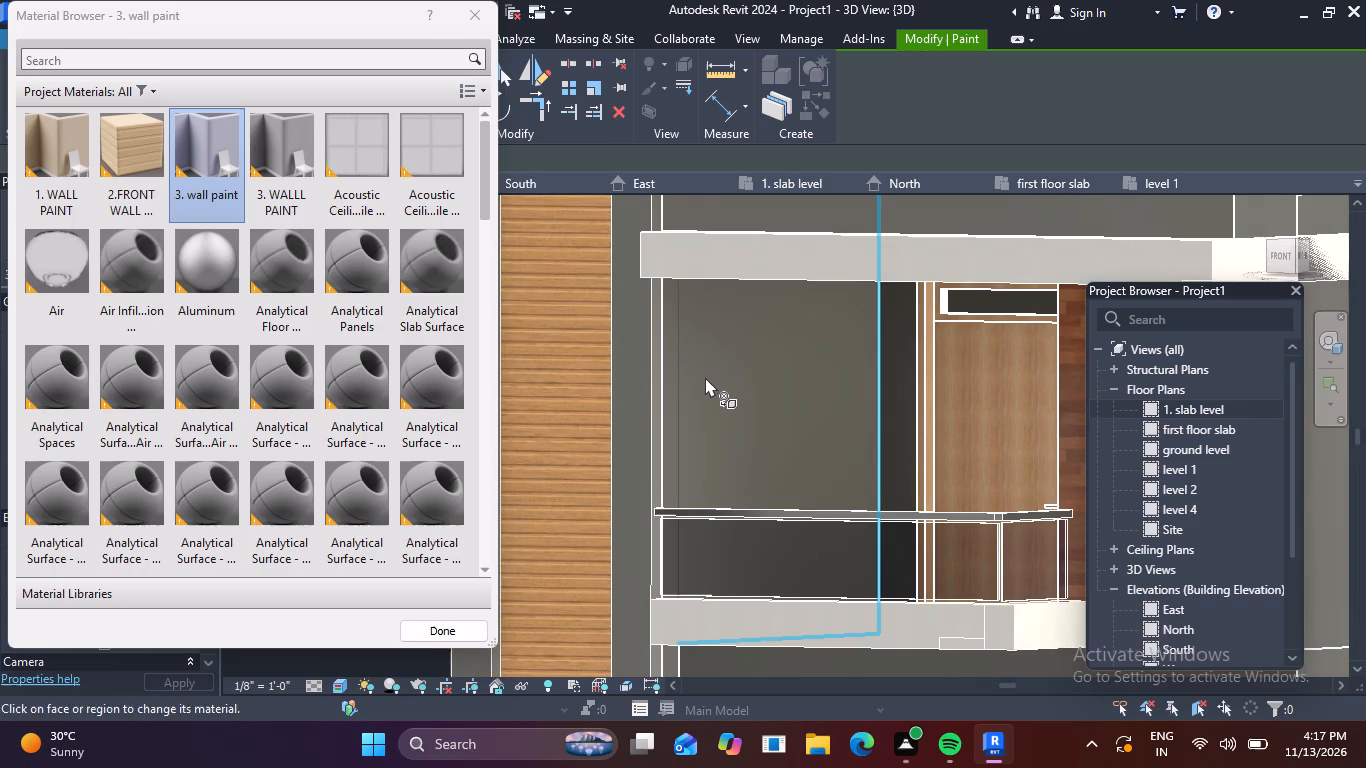
# Paint the upper balcony's rear wall around the door with "3. wall paint".
pyautogui.scroll(-1, 909, 393)
pyautogui.scroll(6, 909, 392)
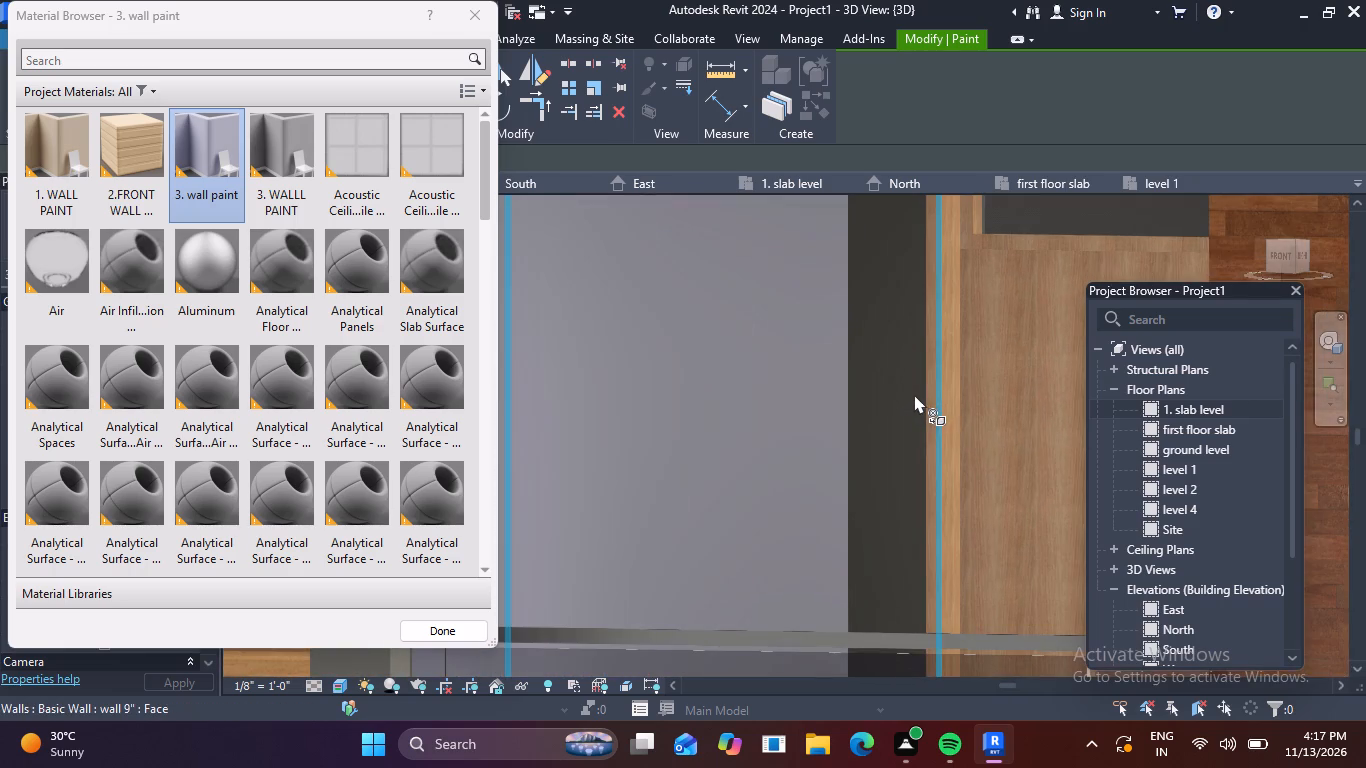
pyautogui.scroll(-4, 895, 428)
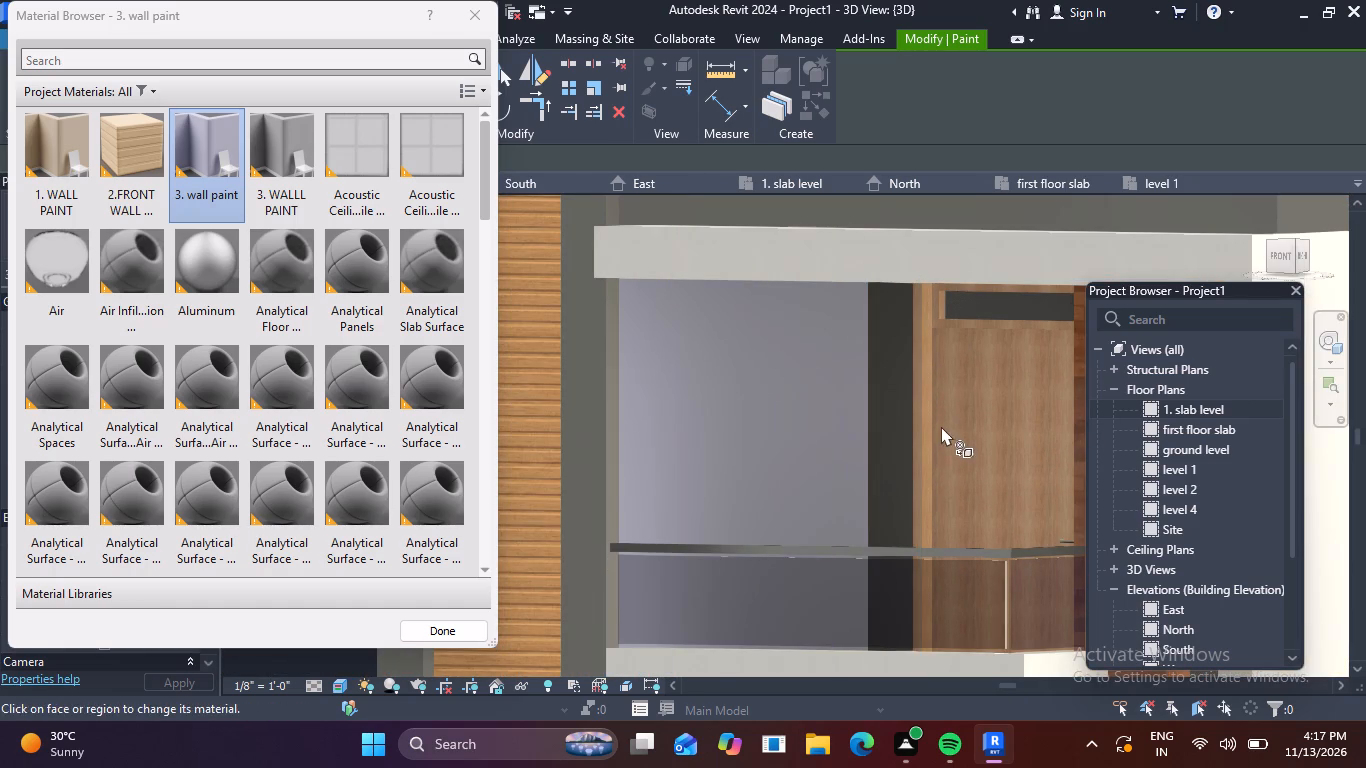
pyautogui.moveTo(886, 424); pyautogui.dragTo(918, 397, button='middle')
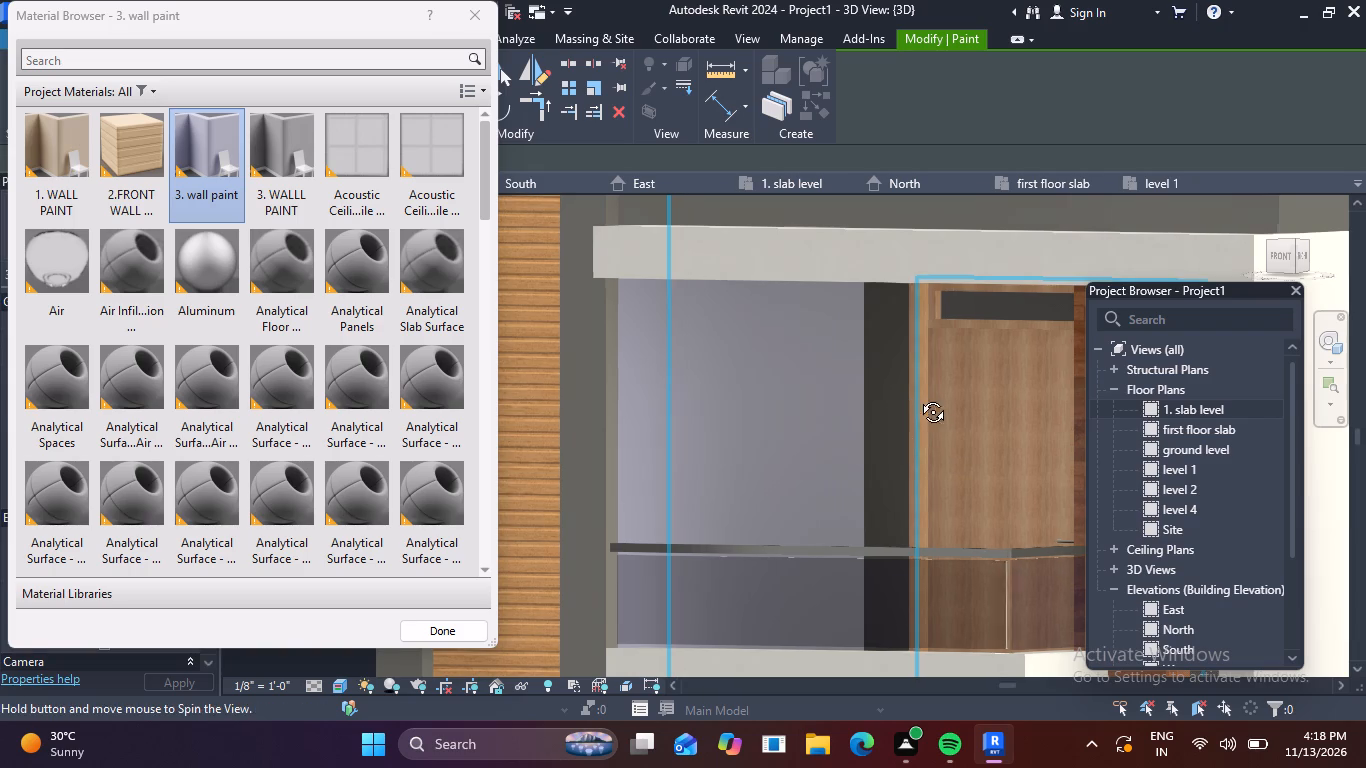
pyautogui.moveTo(918, 397); pyautogui.dragTo(964, 352, button='middle')
pyautogui.click(987, 370)
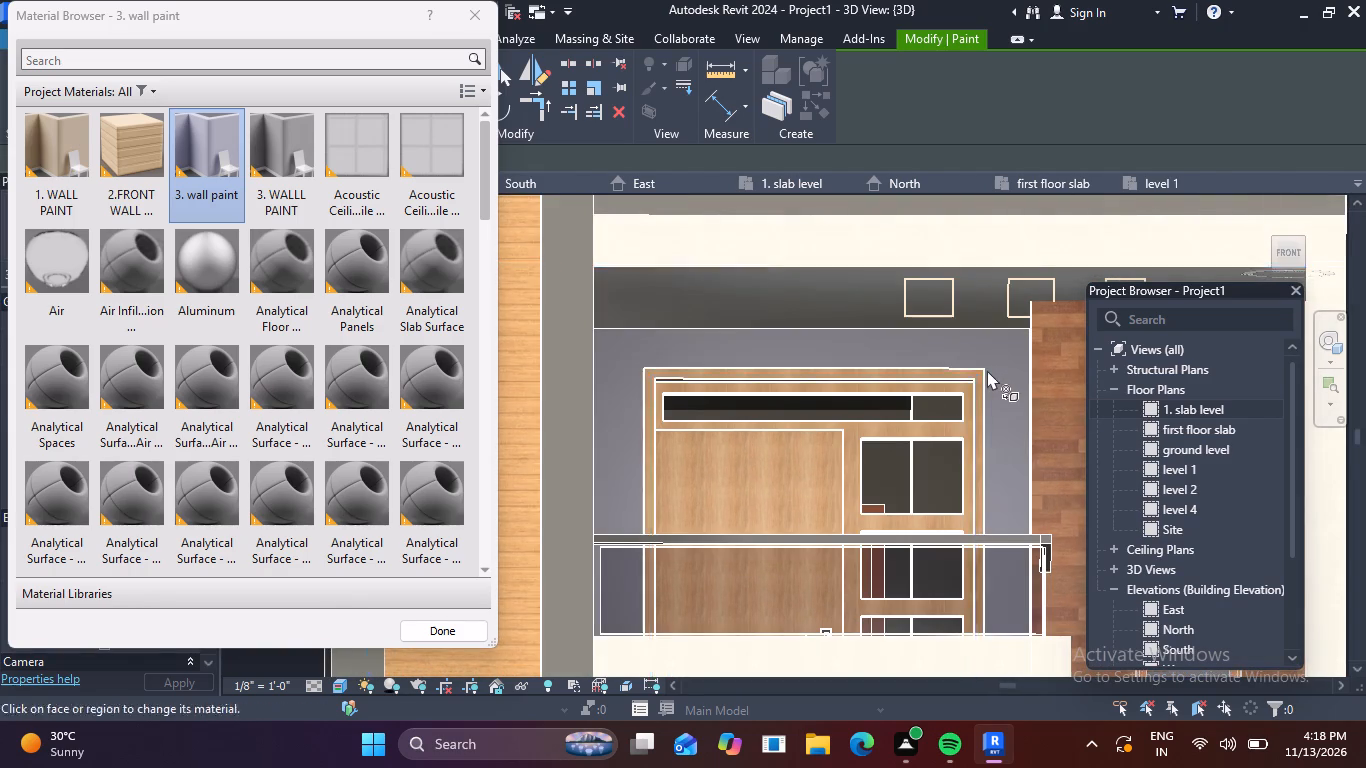
# Paint the recessed ground-floor front wall around both doors with "3. wall paint".
pyautogui.scroll(-8, 982, 380)
pyautogui.keyDown('shift'); pyautogui.moveTo(913, 537); pyautogui.dragTo(913, 572, button='middle'); pyautogui.keyUp('shift')
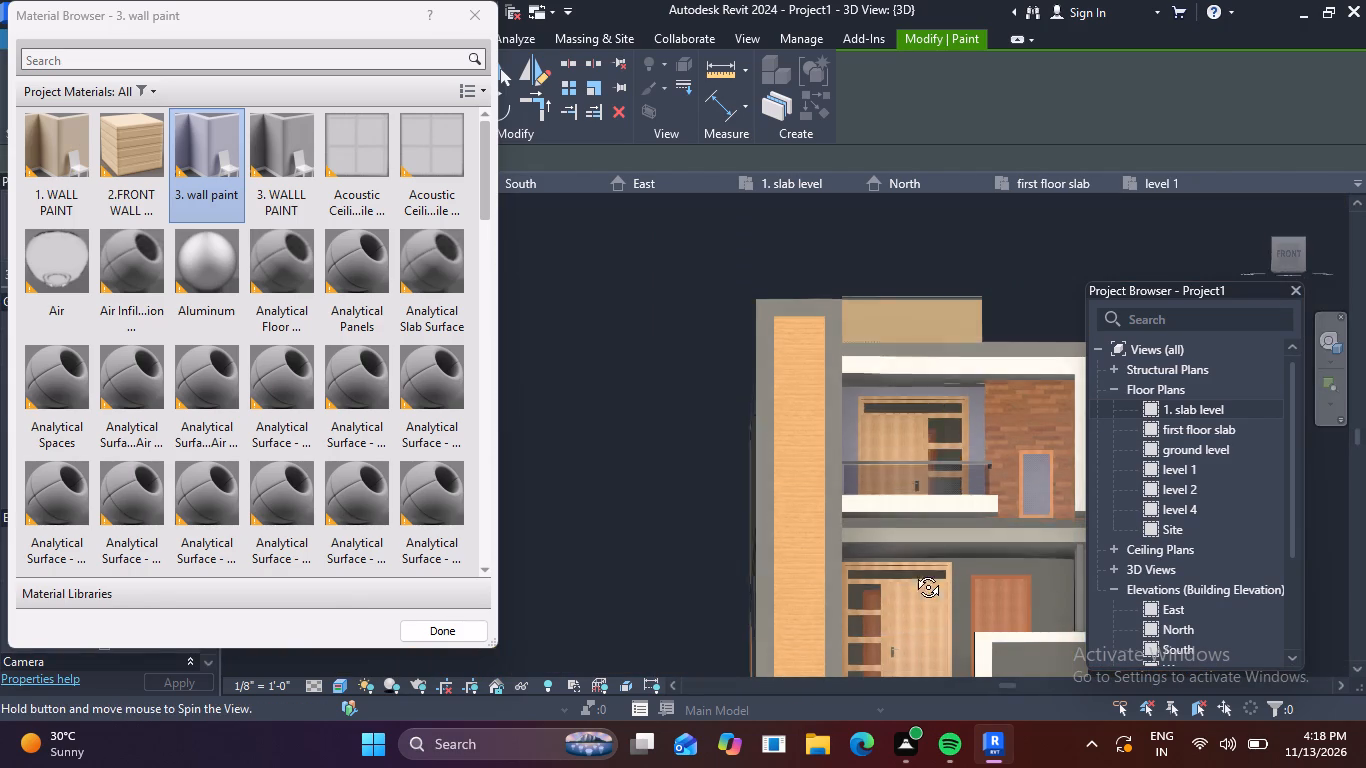
pyautogui.keyDown('shift'); pyautogui.moveTo(913, 572); pyautogui.dragTo(905, 642, button='middle'); pyautogui.keyUp('shift')
pyautogui.scroll(-3, 967, 581)
pyautogui.moveTo(967, 581); pyautogui.dragTo(958, 530, button='middle')
pyautogui.scroll(1, 967, 581)
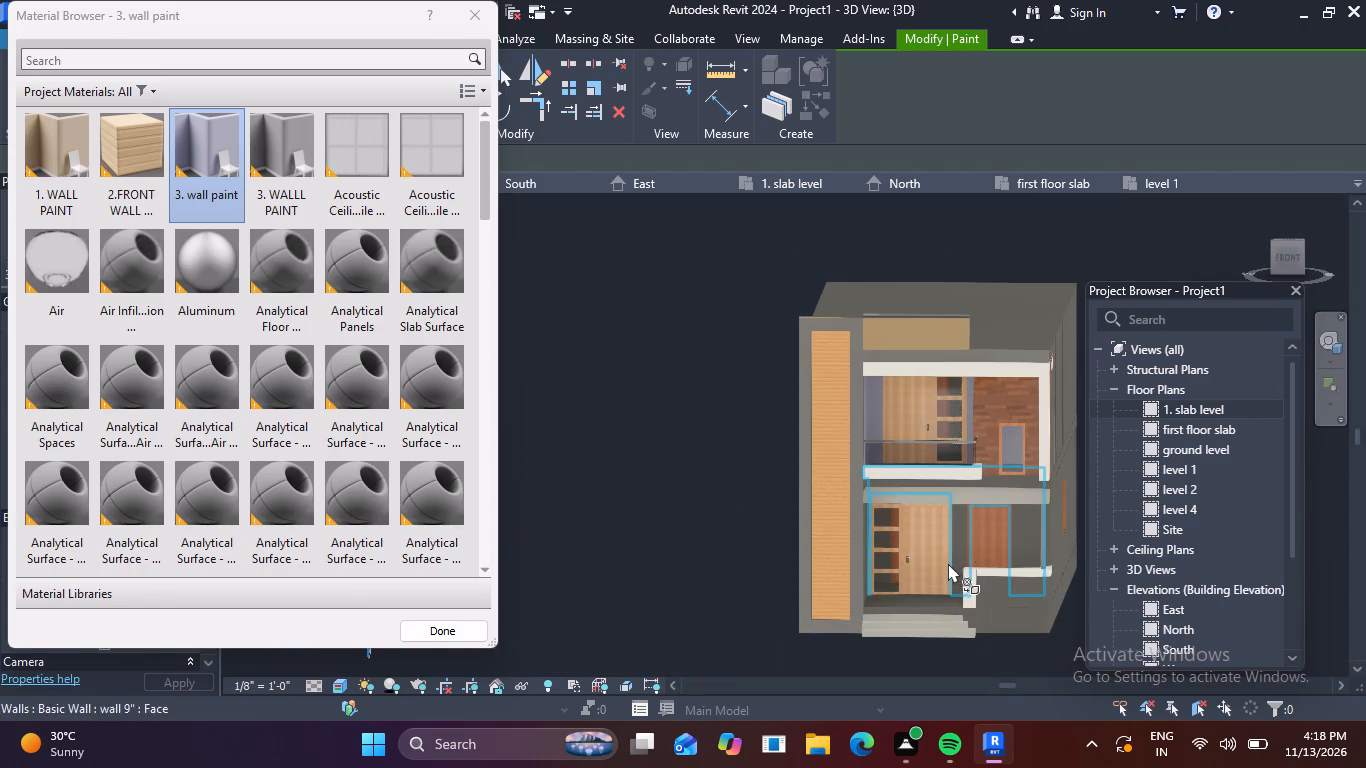
pyautogui.keyDown('shift'); pyautogui.moveTo(948, 563); pyautogui.dragTo(972, 467, button='middle'); pyautogui.keyUp('shift')
pyautogui.click(937, 539)
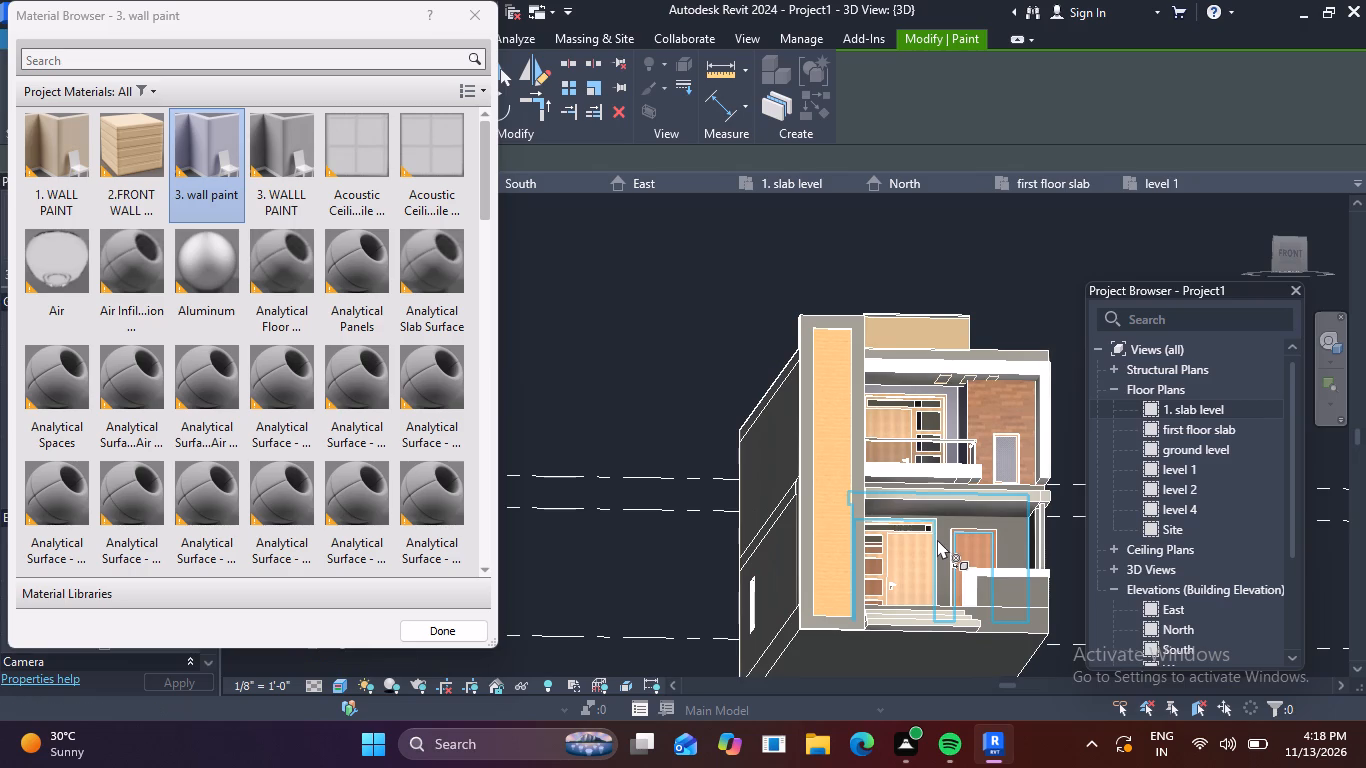
# Paint the ground-floor porch's side wall next to the wood-clad column with "3. wall paint".
pyautogui.scroll(-2, 989, 530)
pyautogui.moveTo(943, 564); pyautogui.dragTo(861, 582, button='middle')
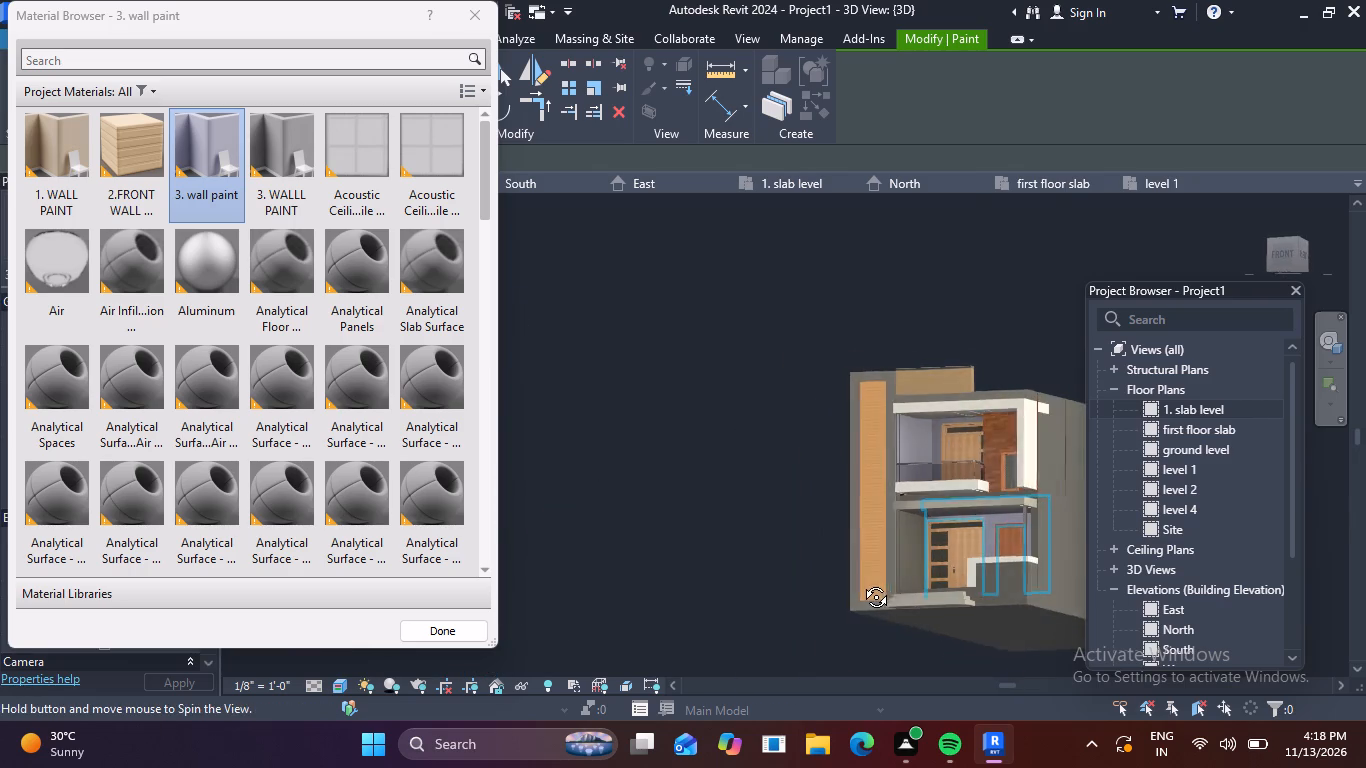
pyautogui.moveTo(861, 582); pyautogui.dragTo(856, 584, button='middle')
pyautogui.scroll(5, 941, 527)
pyautogui.scroll(5, 859, 556)
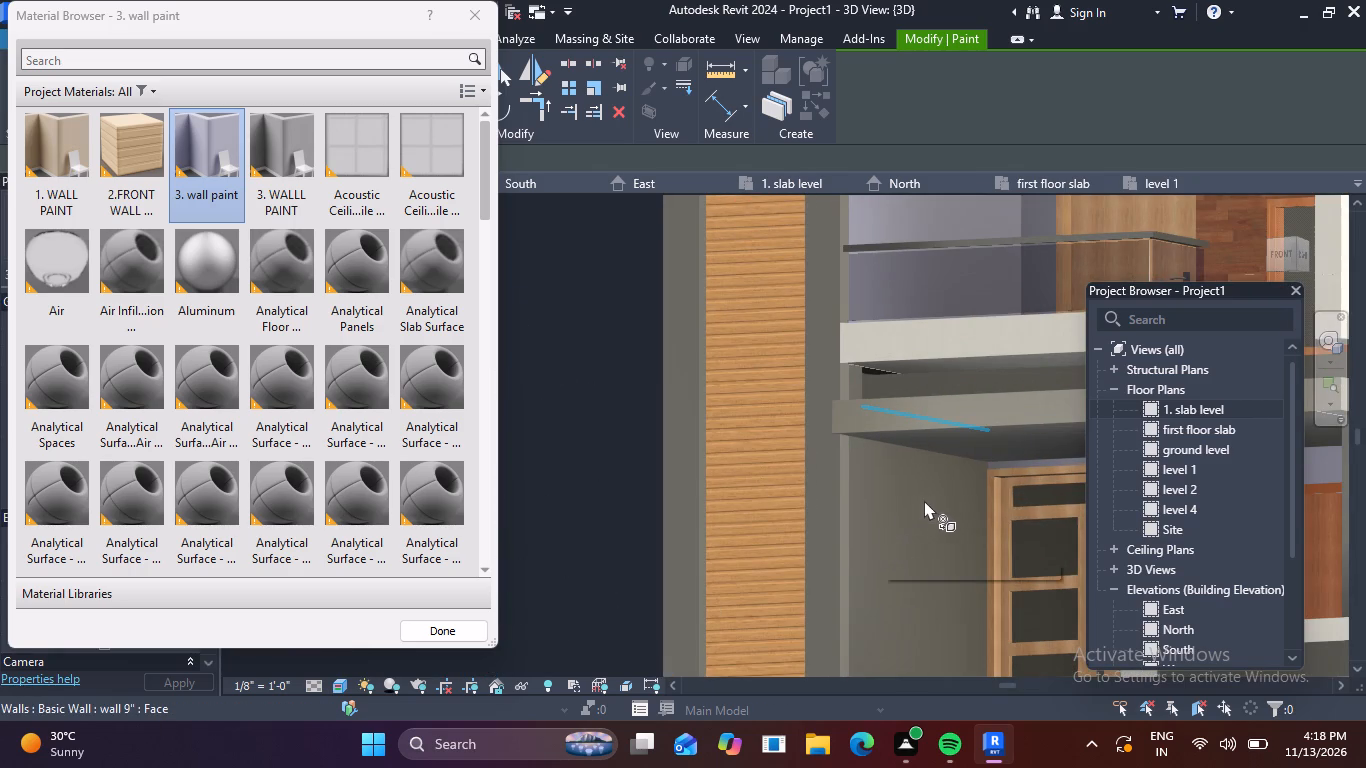
pyautogui.click(871, 603)
pyautogui.scroll(-5, 989, 533)
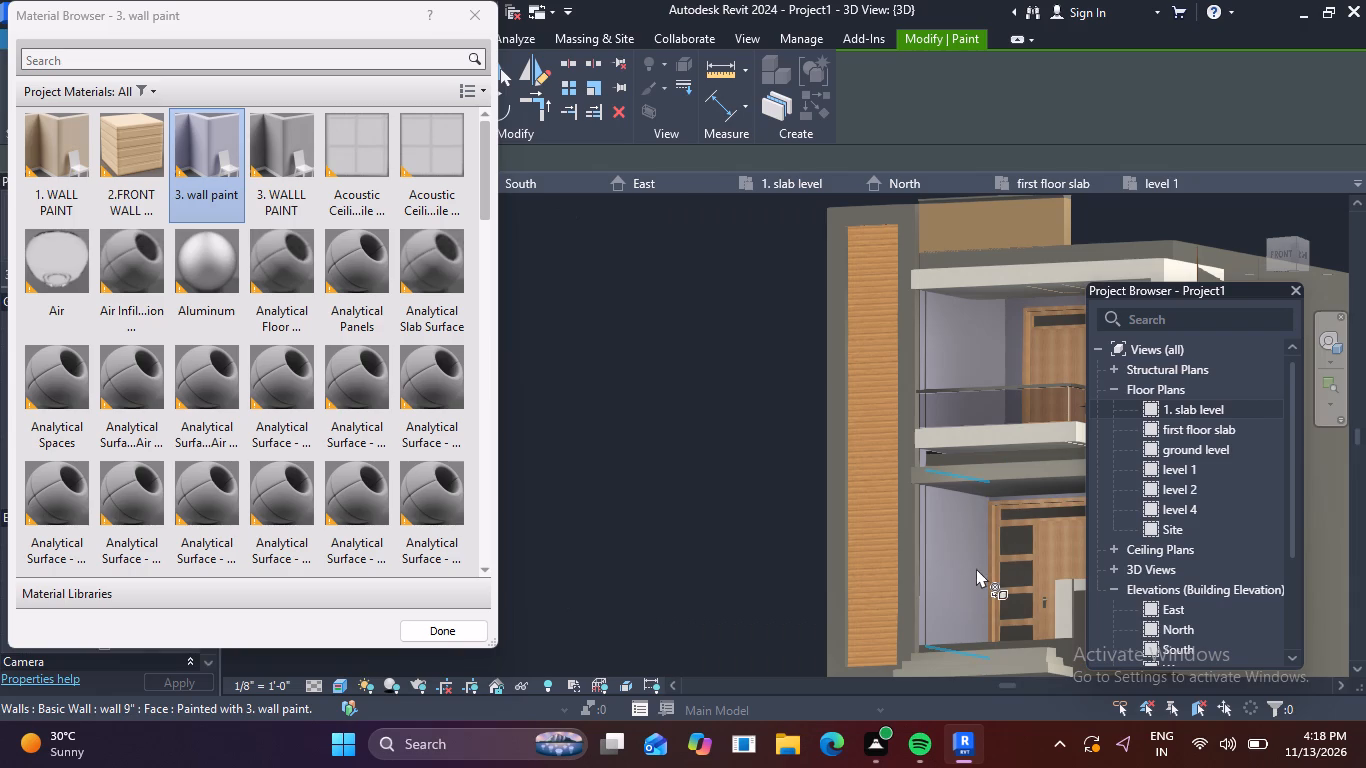
pyautogui.keyDown('shift'); pyautogui.moveTo(948, 570); pyautogui.dragTo(971, 664, button='middle'); pyautogui.keyUp('shift')
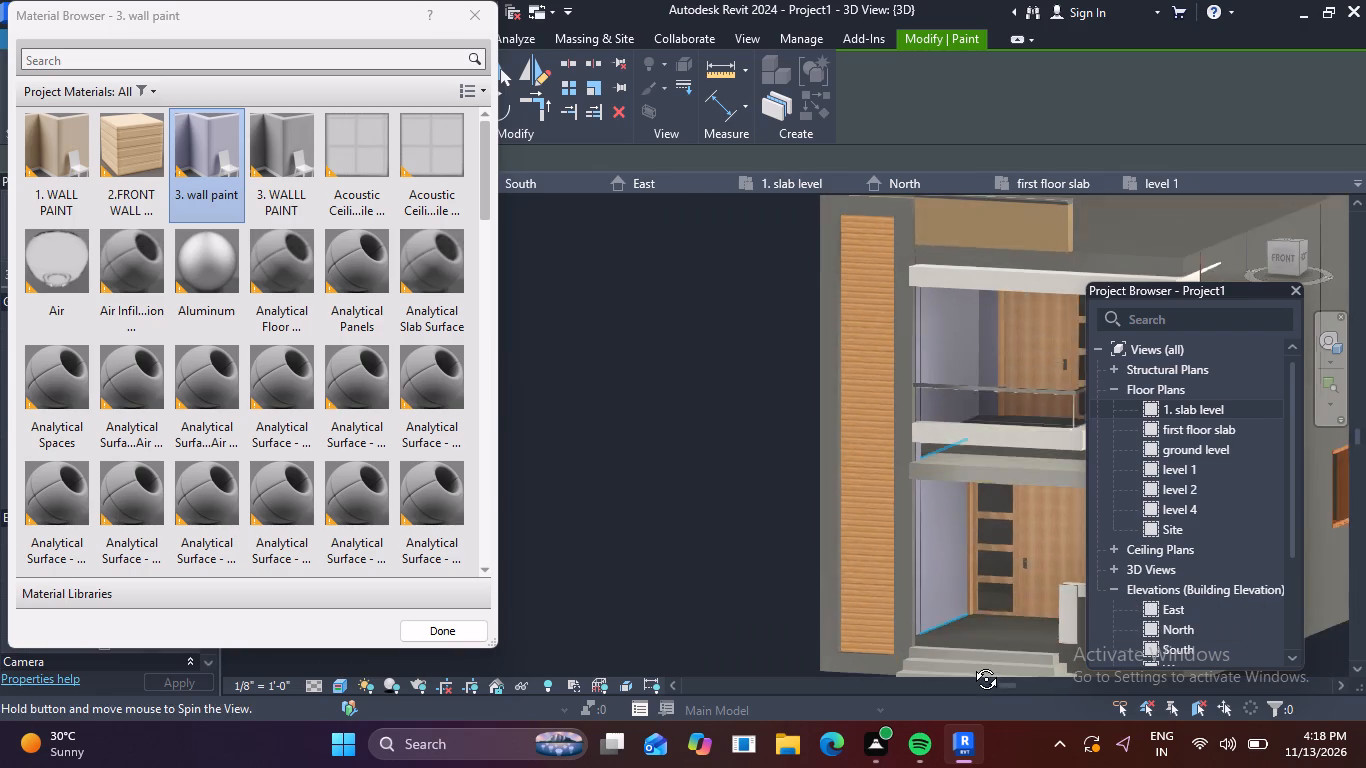
# Examine the painted balcony and porch walls of the front facade and leave the Paint tool.
pyautogui.keyDown('shift'); pyautogui.moveTo(971, 664); pyautogui.dragTo(974, 669, button='middle'); pyautogui.keyUp('shift')
pyautogui.scroll(-2, 1013, 572)
pyautogui.moveTo(1013, 572); pyautogui.dragTo(738, 547, button='middle')
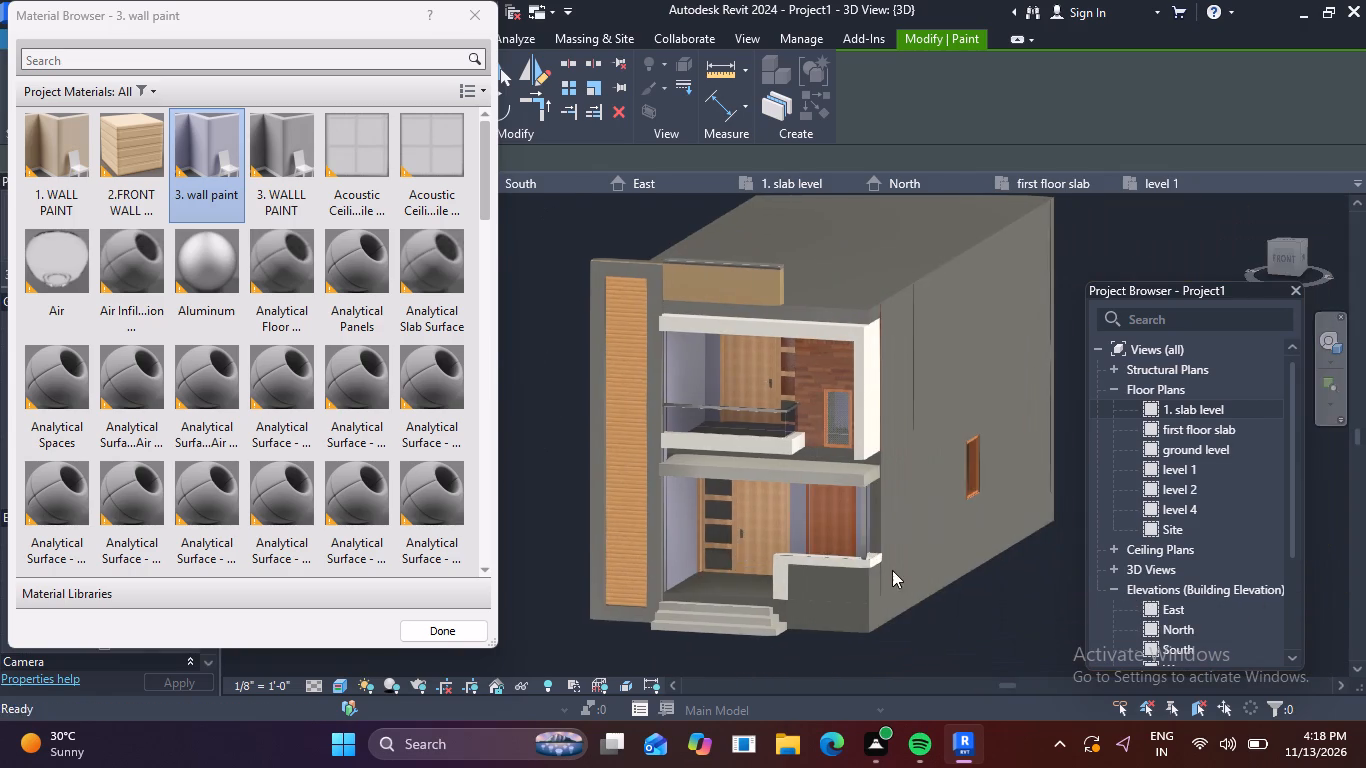
pyautogui.keyDown('shift'); pyautogui.moveTo(902, 566); pyautogui.dragTo(960, 534, button='middle'); pyautogui.keyUp('shift')
pyautogui.scroll(4, 882, 467)
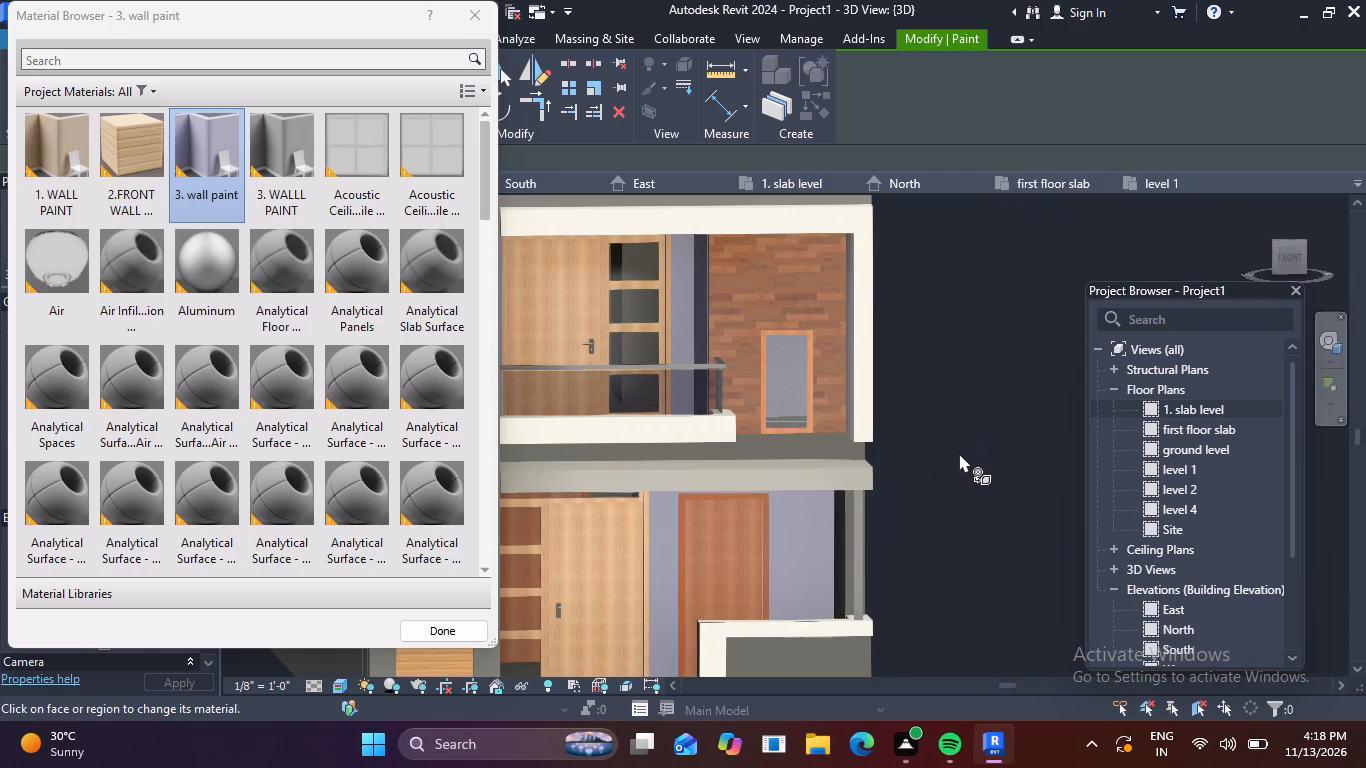
pyautogui.press('Escape')
pyautogui.scroll(-2, 874, 512)
pyautogui.moveTo(867, 517); pyautogui.dragTo(980, 501, button='middle')
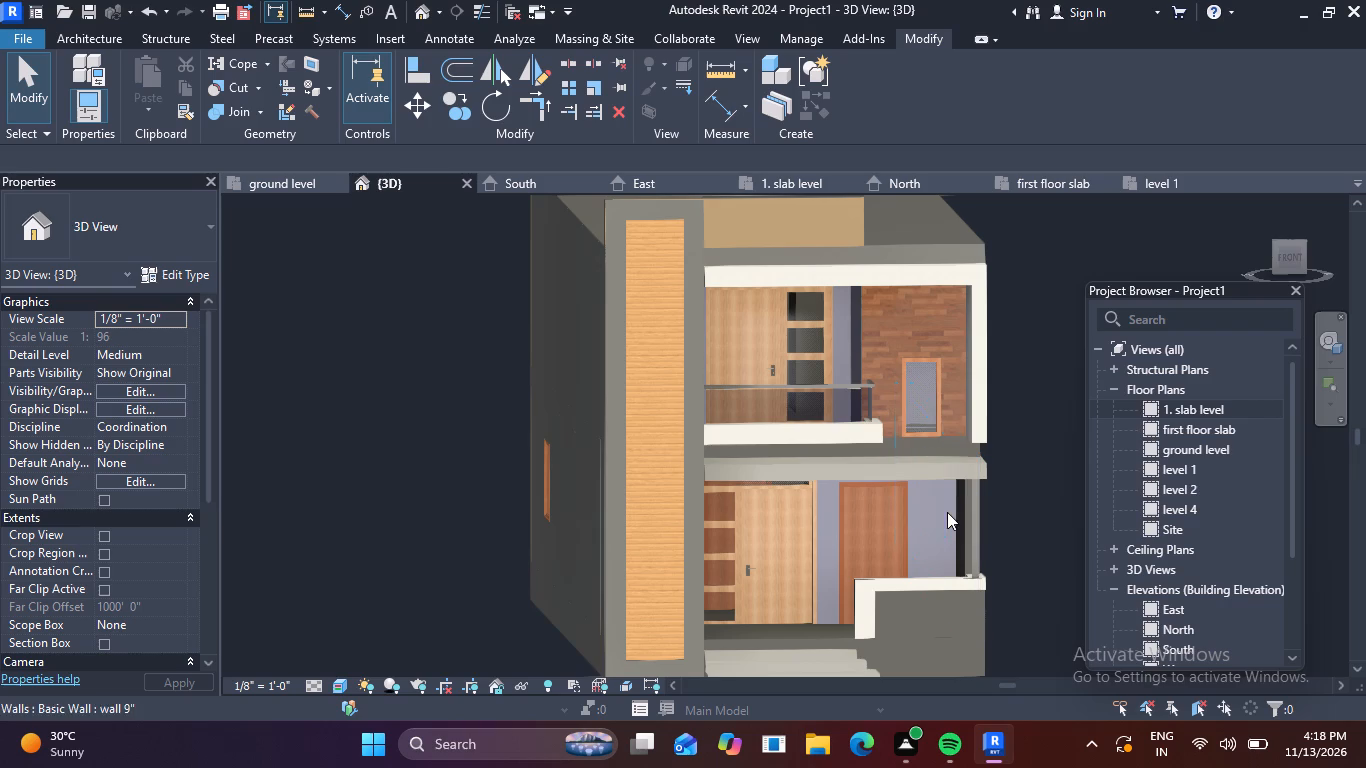
pyautogui.press('Escape')
# Open the projecting in-place band between the two storeys for editing and paint its long front and top faces with Gypsum Wall Board.
pyautogui.click(965, 462)
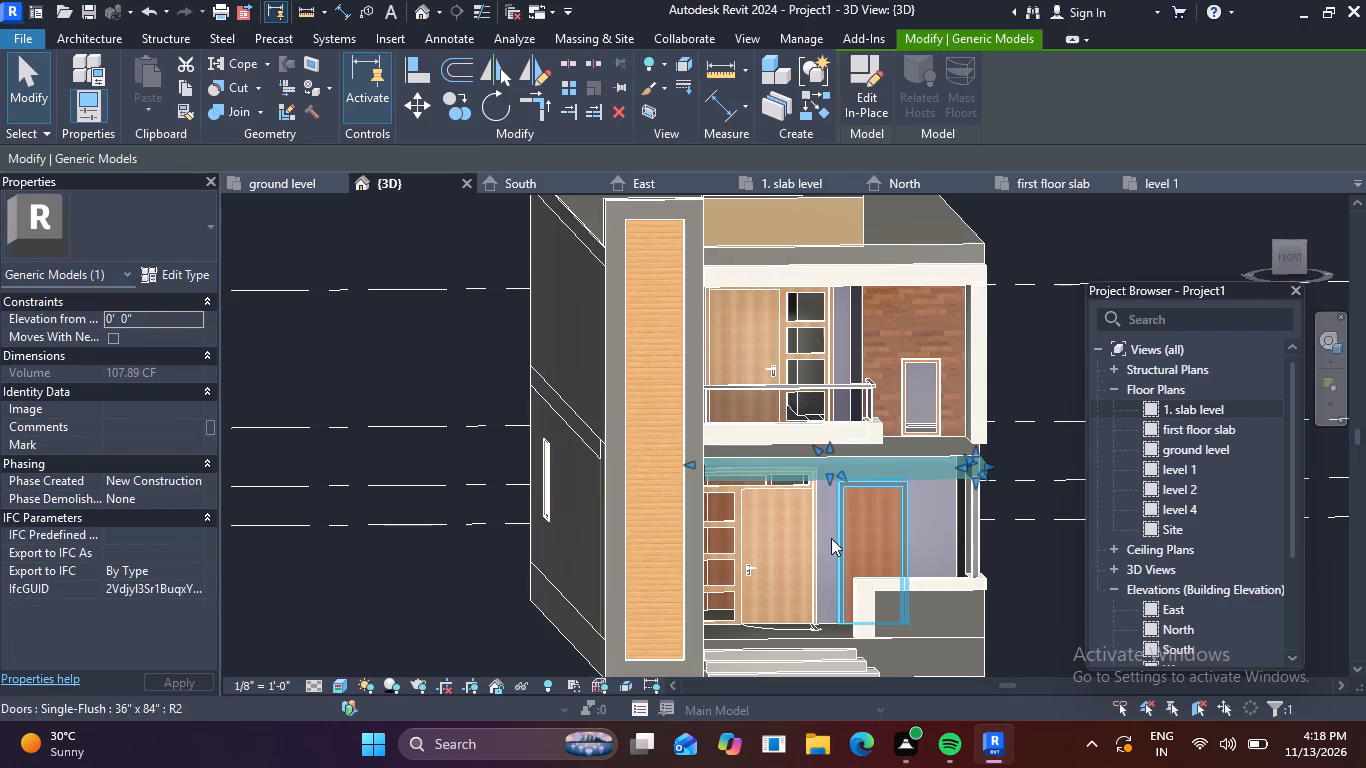
pyautogui.click(867, 100)
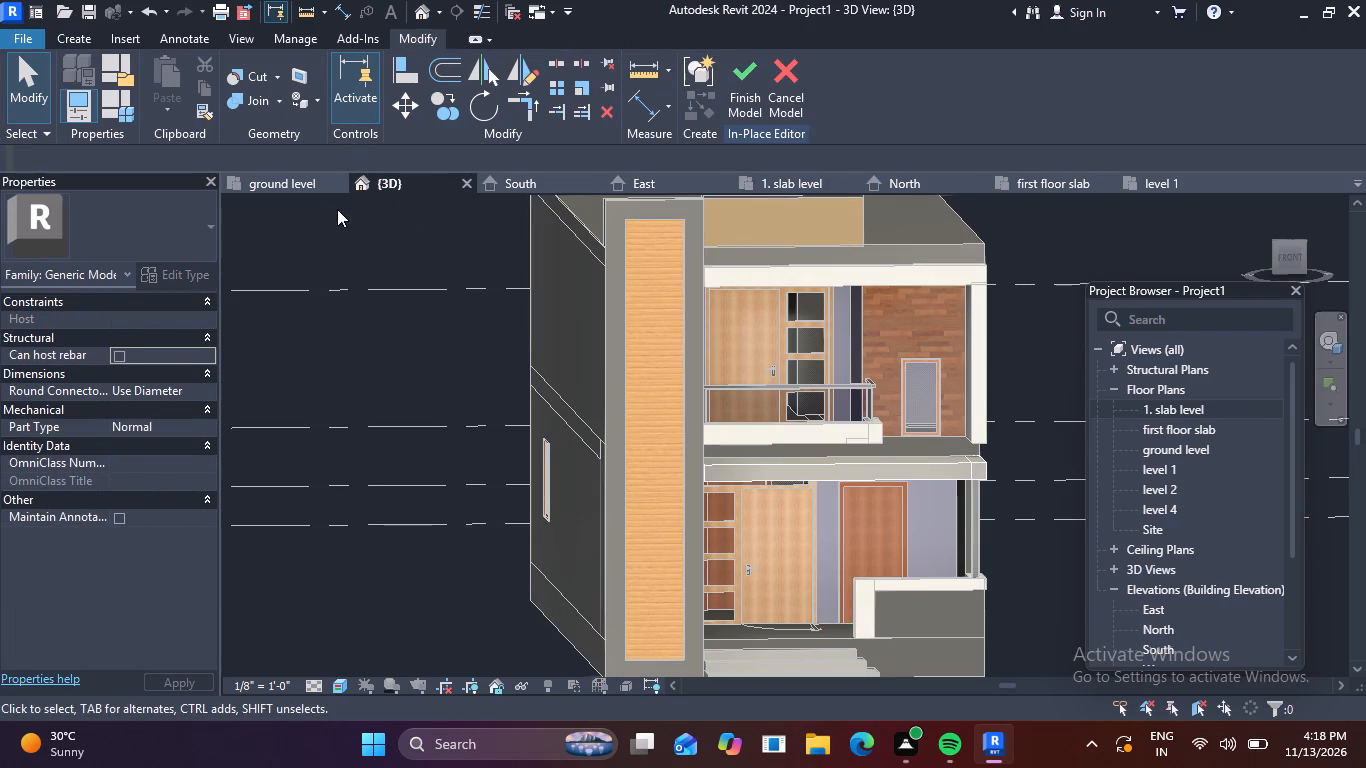
pyautogui.click(297, 96)
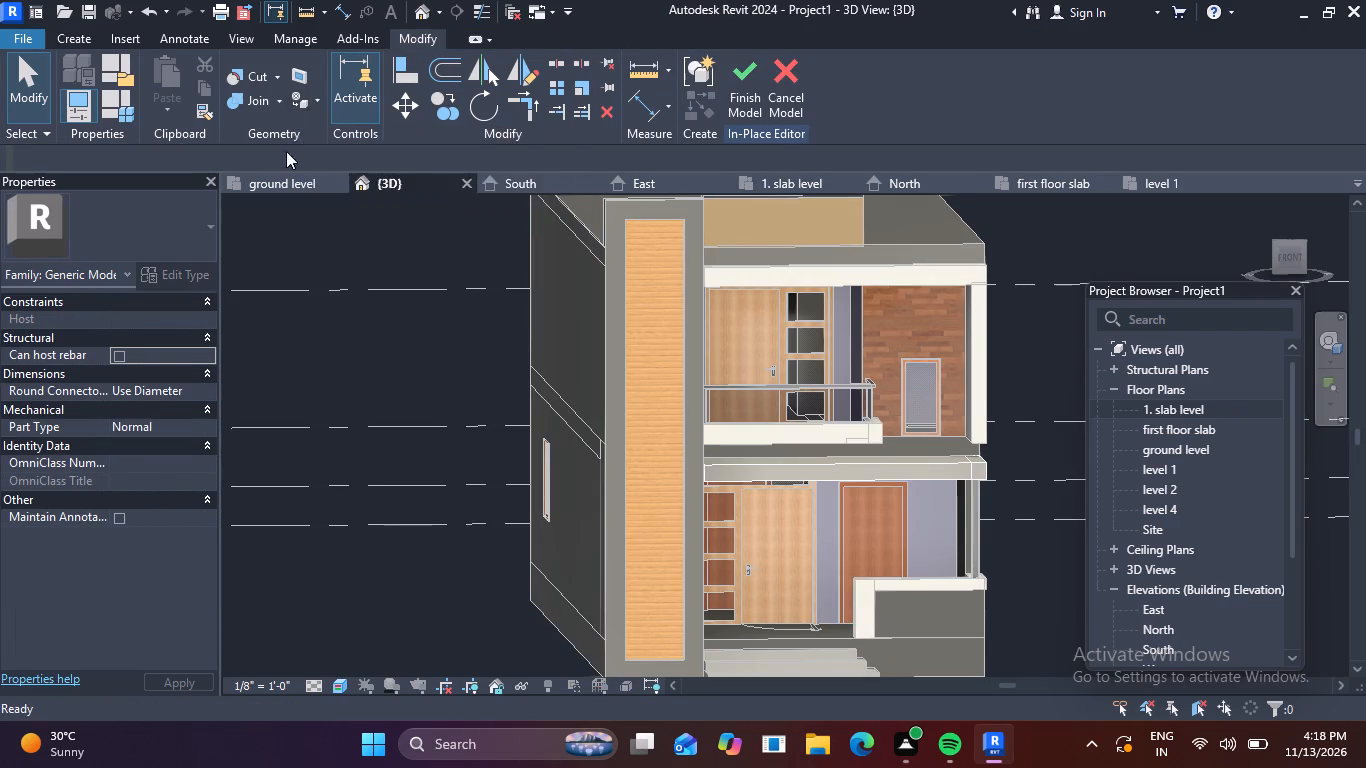
pyautogui.scroll(-6, 346, 343)
pyautogui.scroll(1, 217, 333)
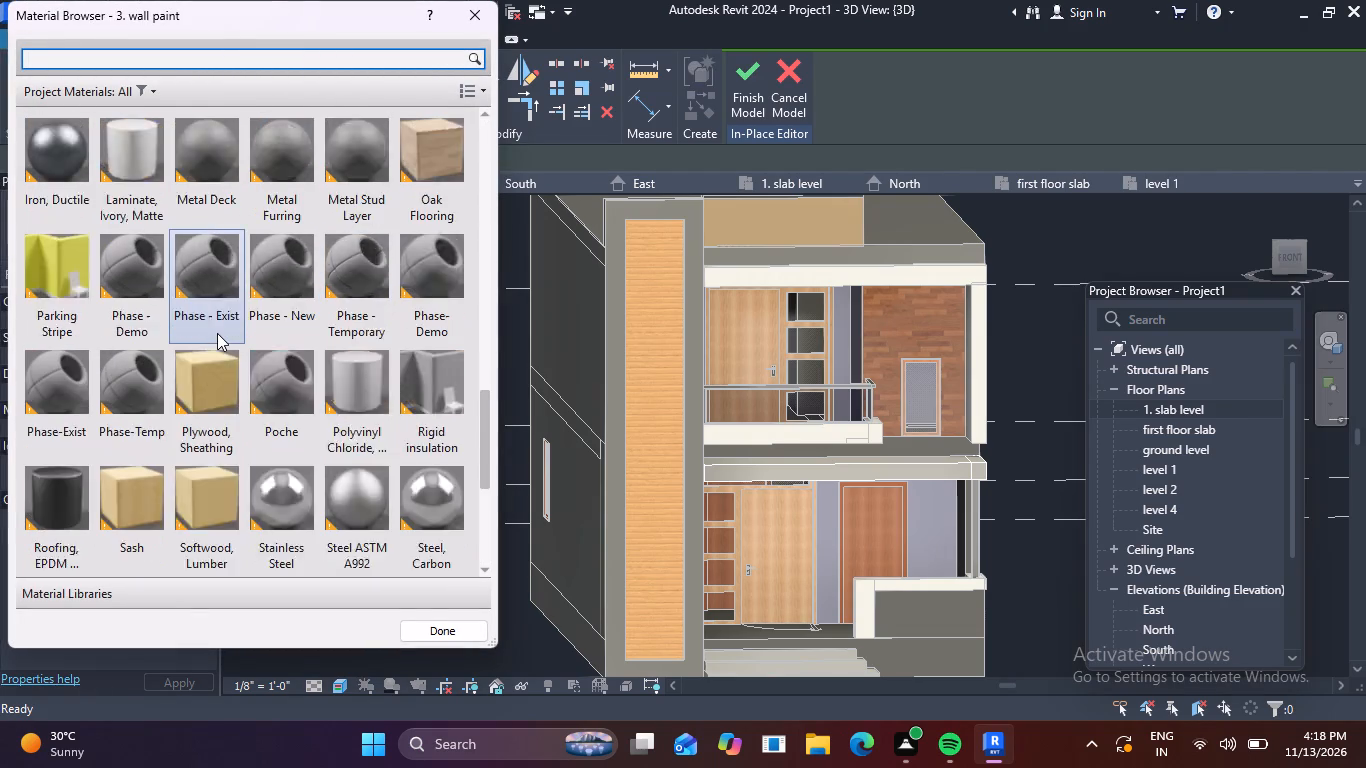
pyautogui.scroll(1, 217, 333)
pyautogui.click(442, 390)
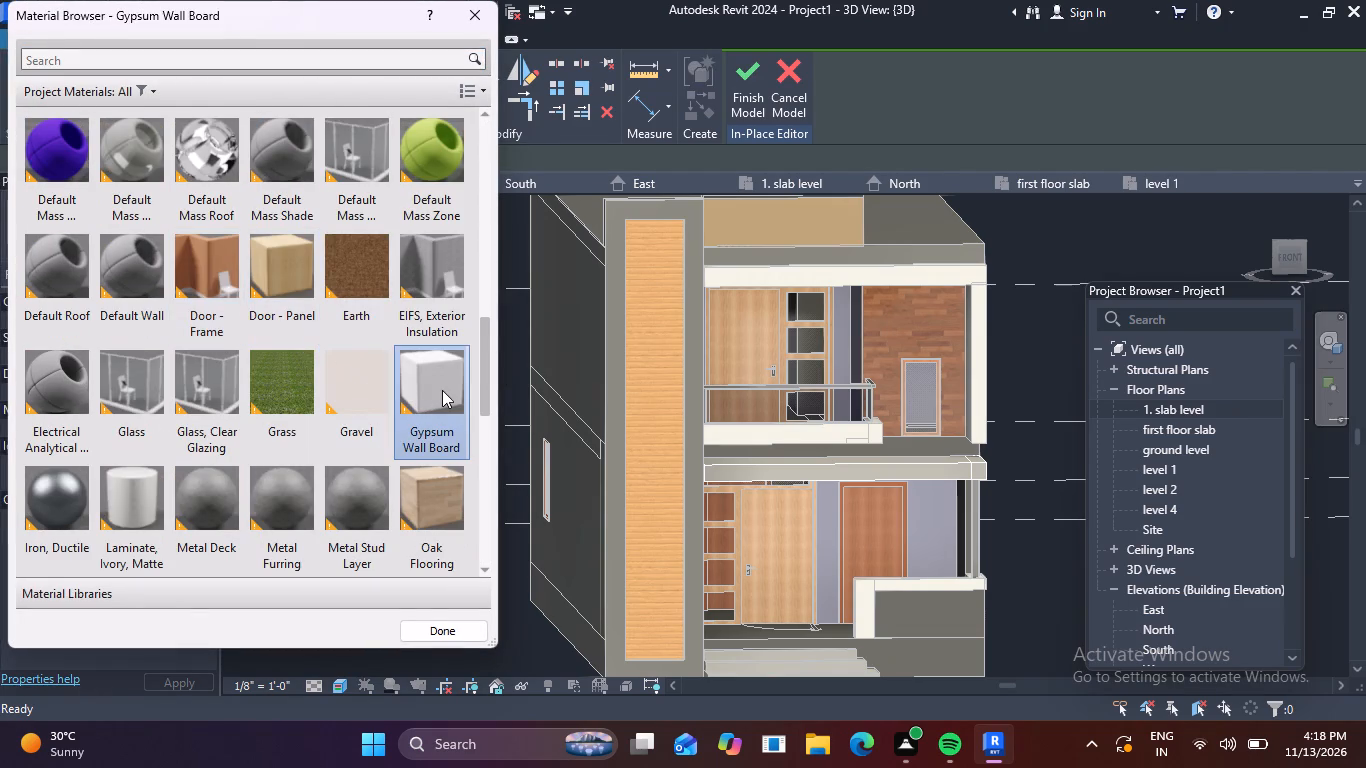
pyautogui.scroll(4, 871, 491)
pyautogui.click(924, 457)
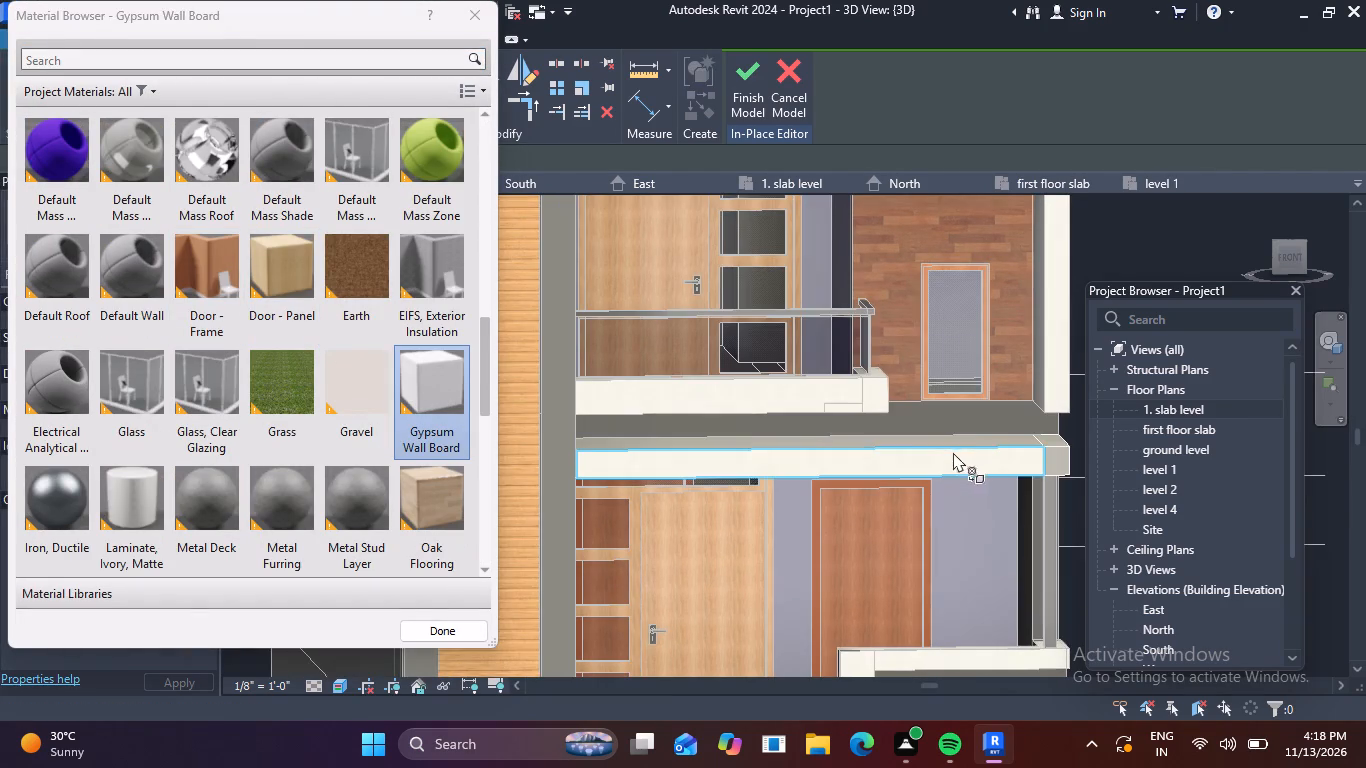
pyautogui.keyDown('shift'); pyautogui.moveTo(930, 425); pyautogui.dragTo(949, 567, button='middle'); pyautogui.keyUp('shift')
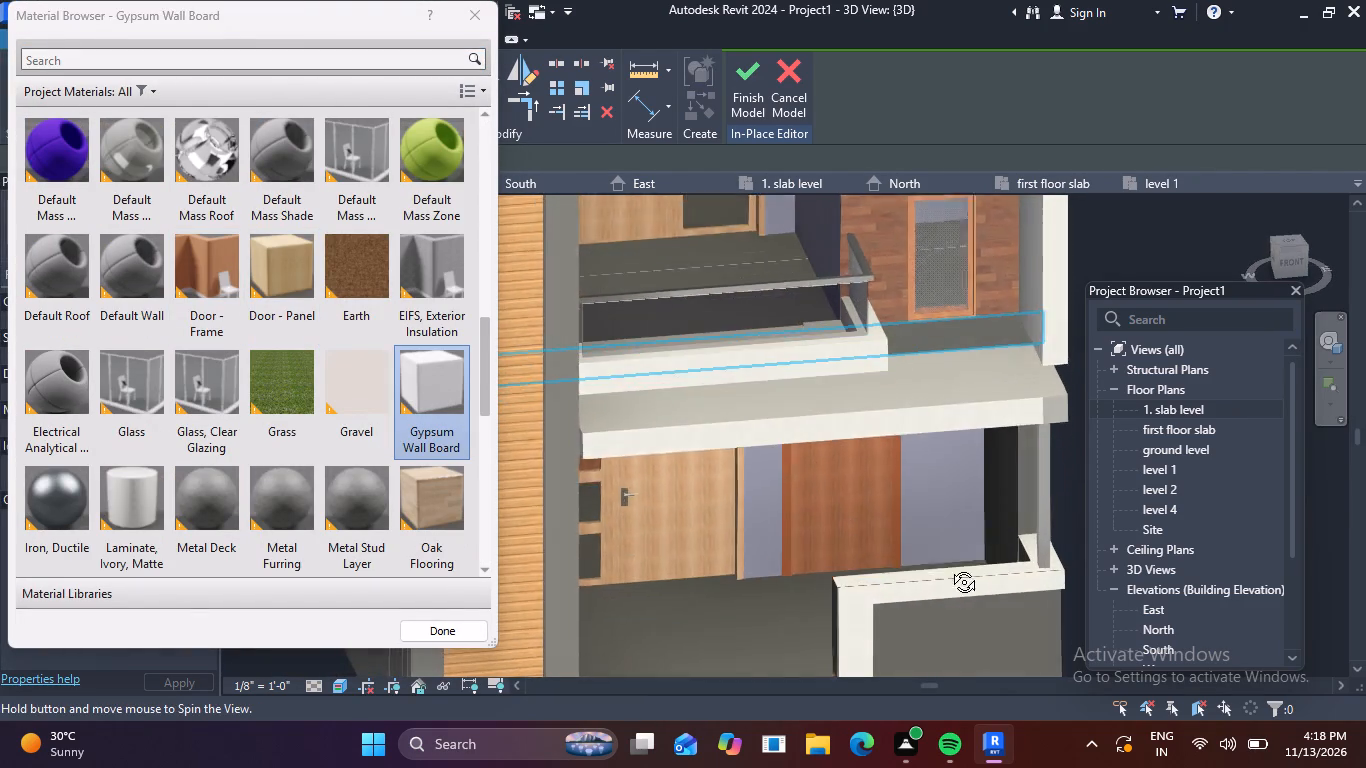
pyautogui.keyDown('shift'); pyautogui.moveTo(949, 567); pyautogui.dragTo(949, 568, button='middle'); pyautogui.keyUp('shift')
pyautogui.click(972, 374)
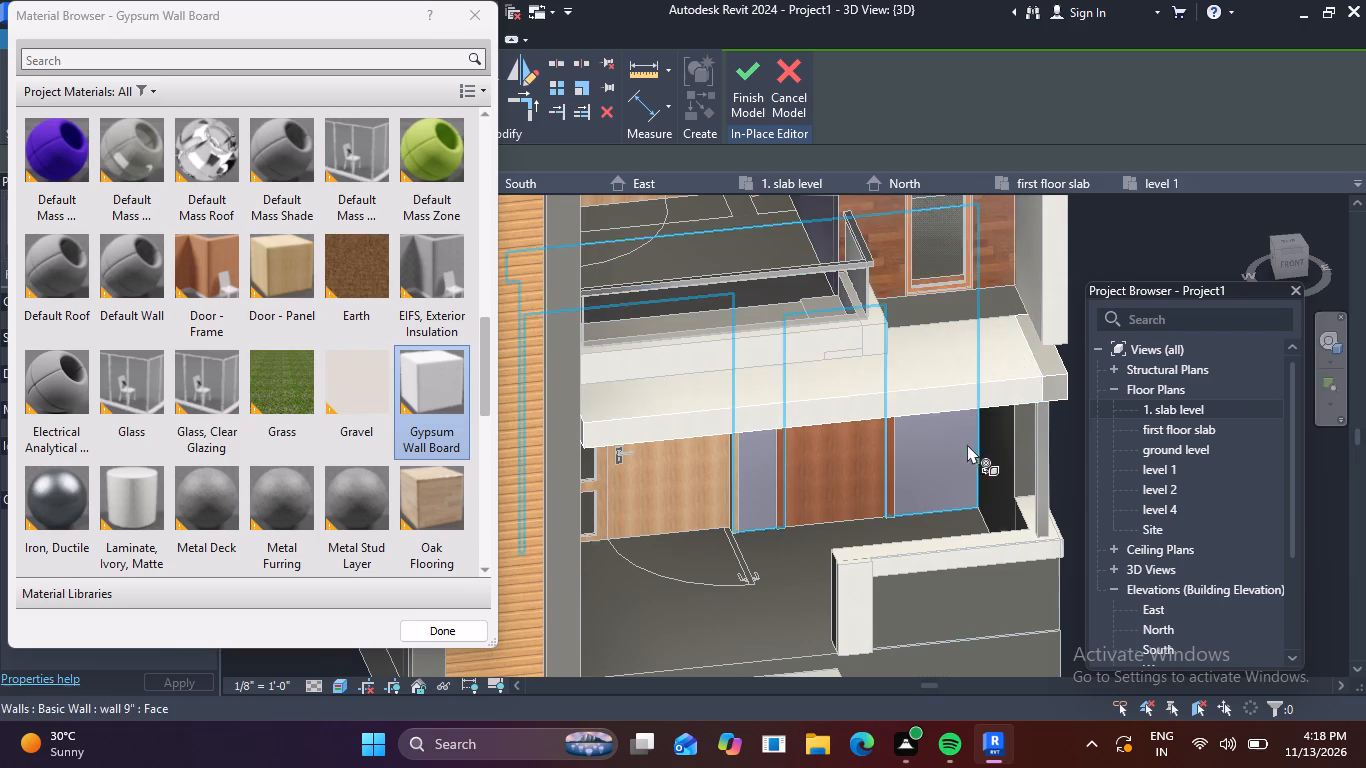
# Paint the band's outer end face, the top strip at that end and its small front corner face with Gypsum Wall Board.
pyautogui.keyDown('shift'); pyautogui.moveTo(958, 446); pyautogui.dragTo(790, 414, button='middle'); pyautogui.keyUp('shift')
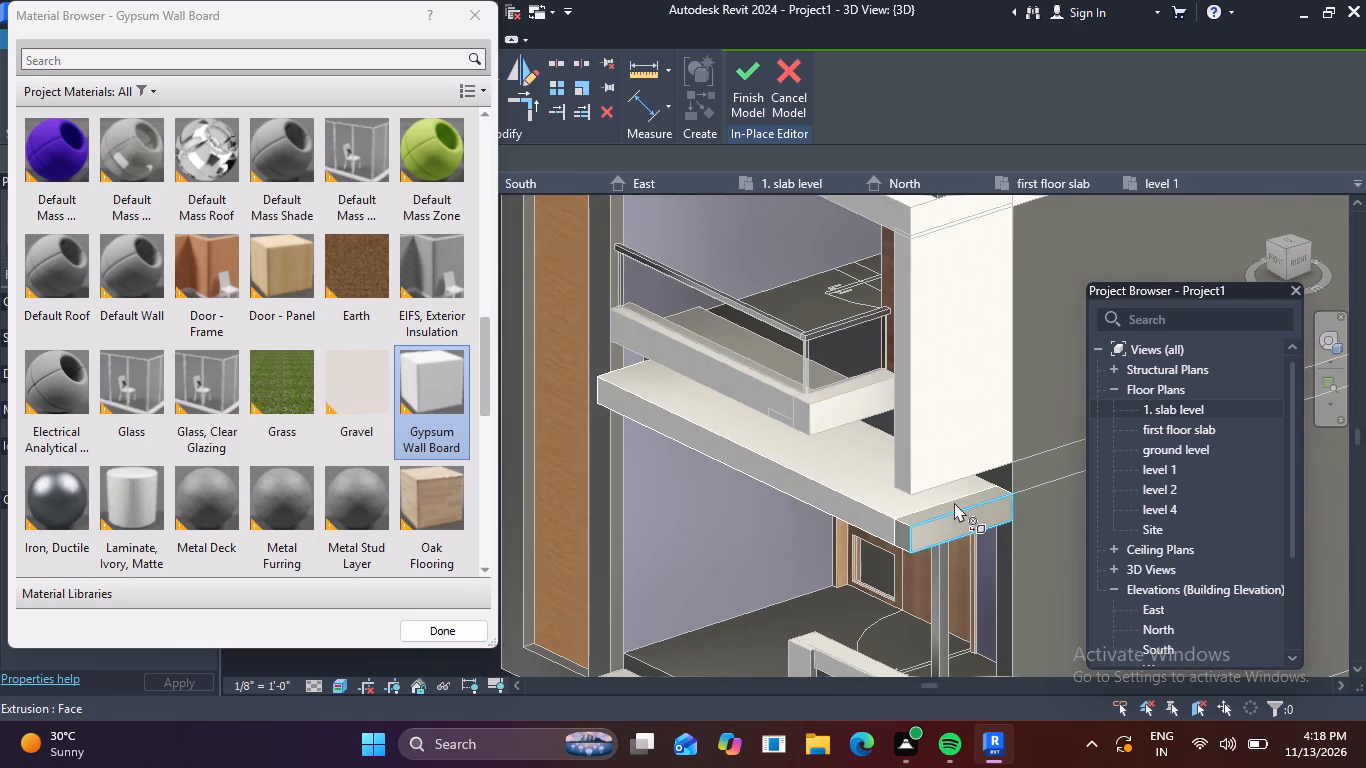
pyautogui.click(954, 501)
pyautogui.click(967, 521)
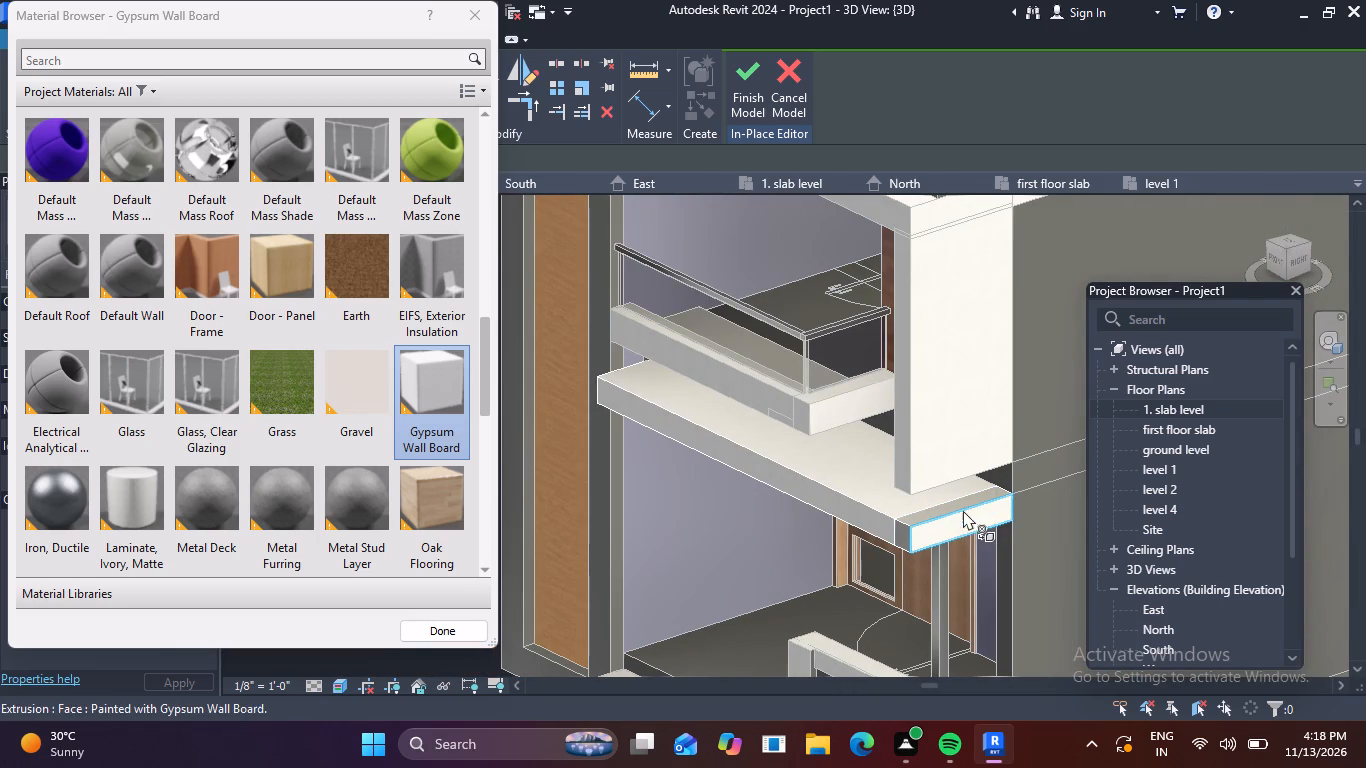
pyautogui.moveTo(949, 515); pyautogui.dragTo(963, 604, button='middle')
pyautogui.keyDown('shift'); pyautogui.scroll(1, 963, 604); pyautogui.keyUp('shift')
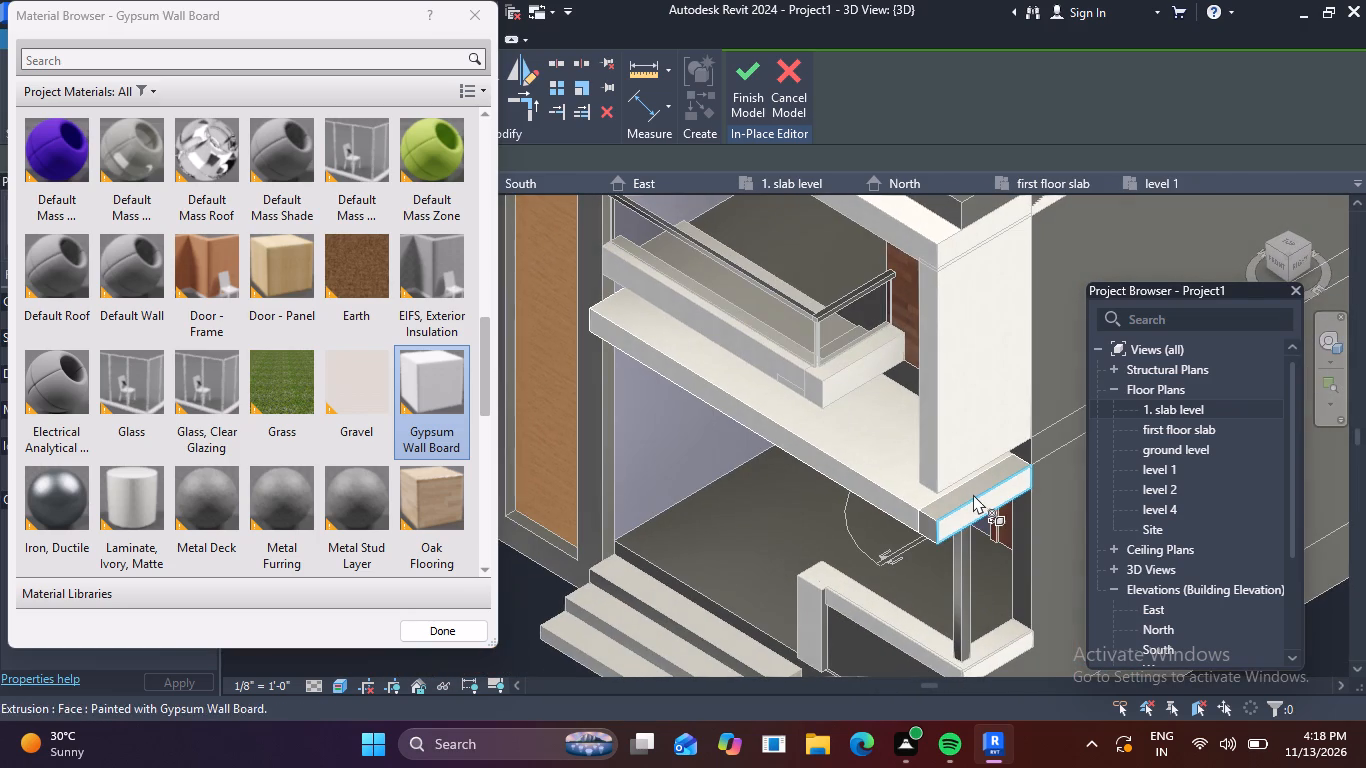
pyautogui.click(973, 494)
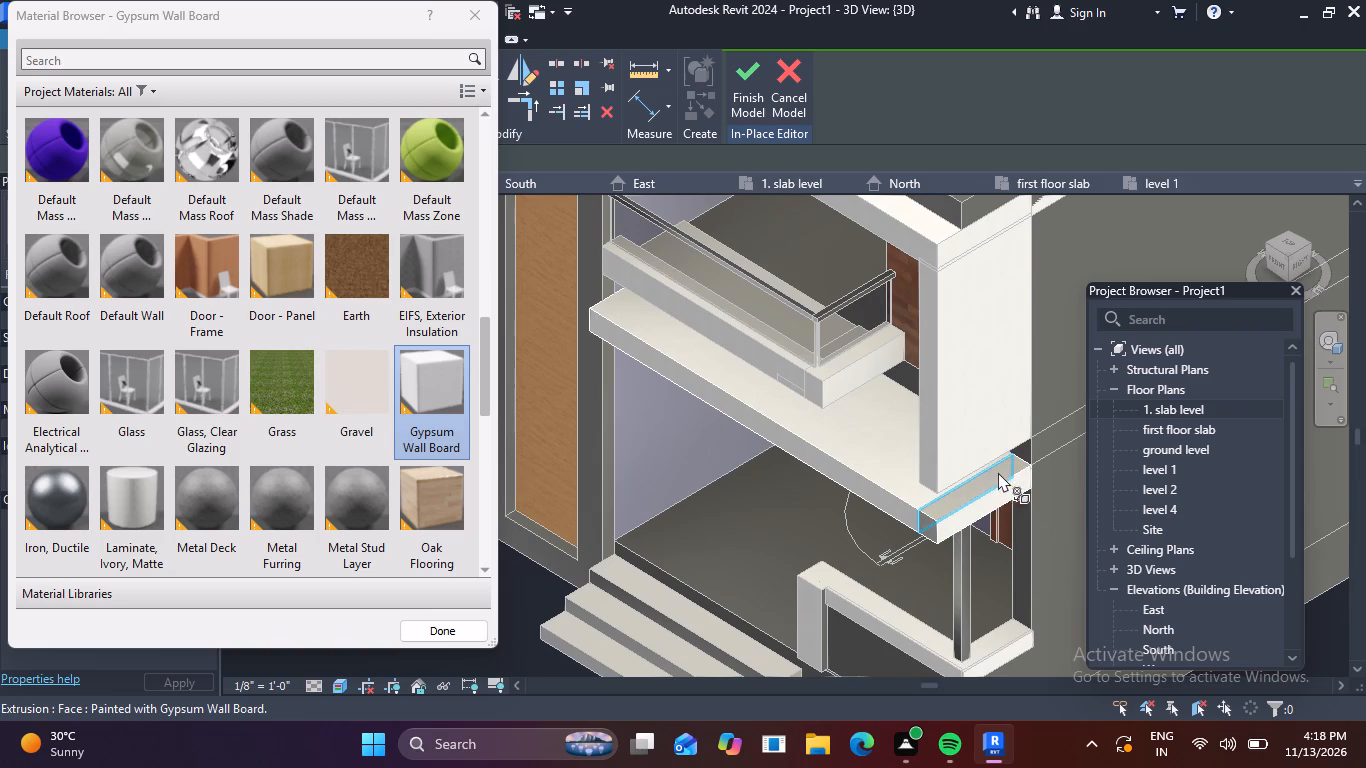
pyautogui.scroll(4, 1013, 467)
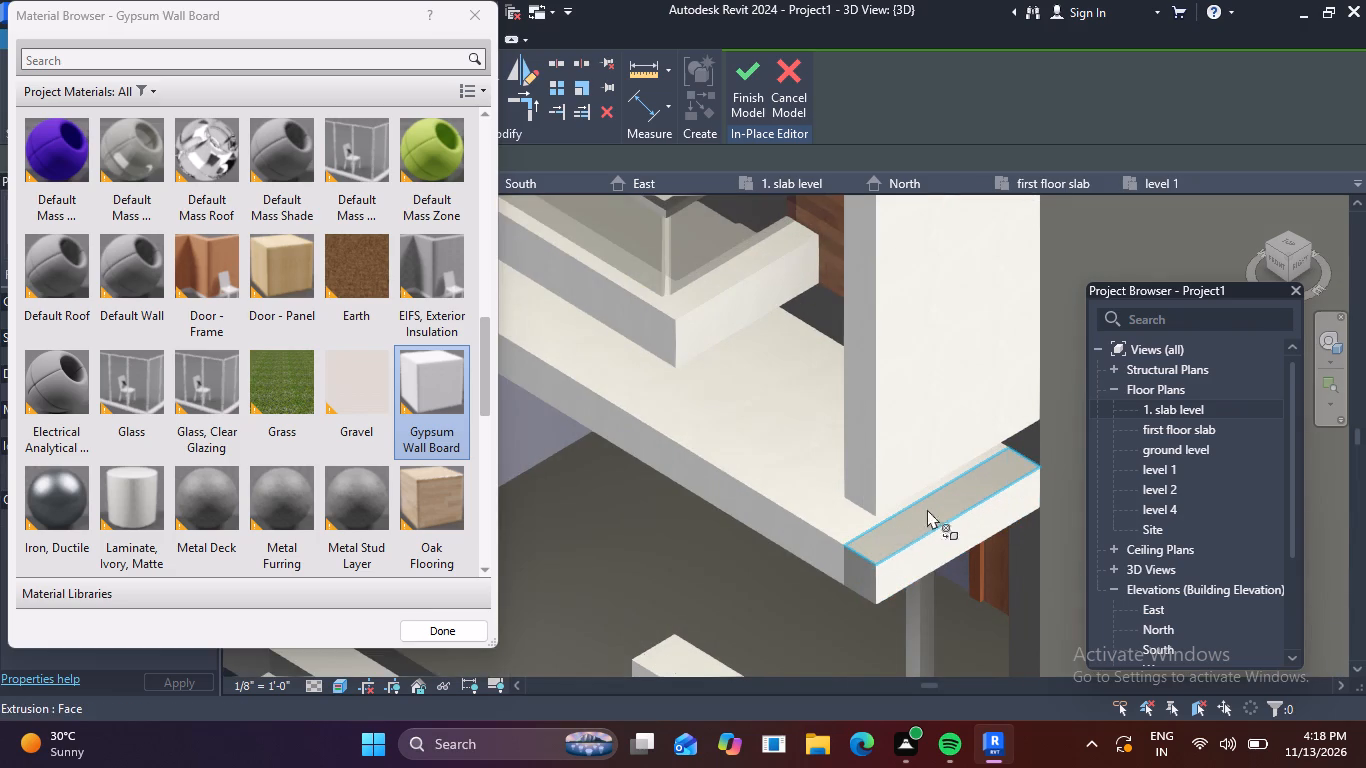
pyautogui.click(870, 549)
pyautogui.moveTo(962, 539); pyautogui.dragTo(995, 502, button='middle')
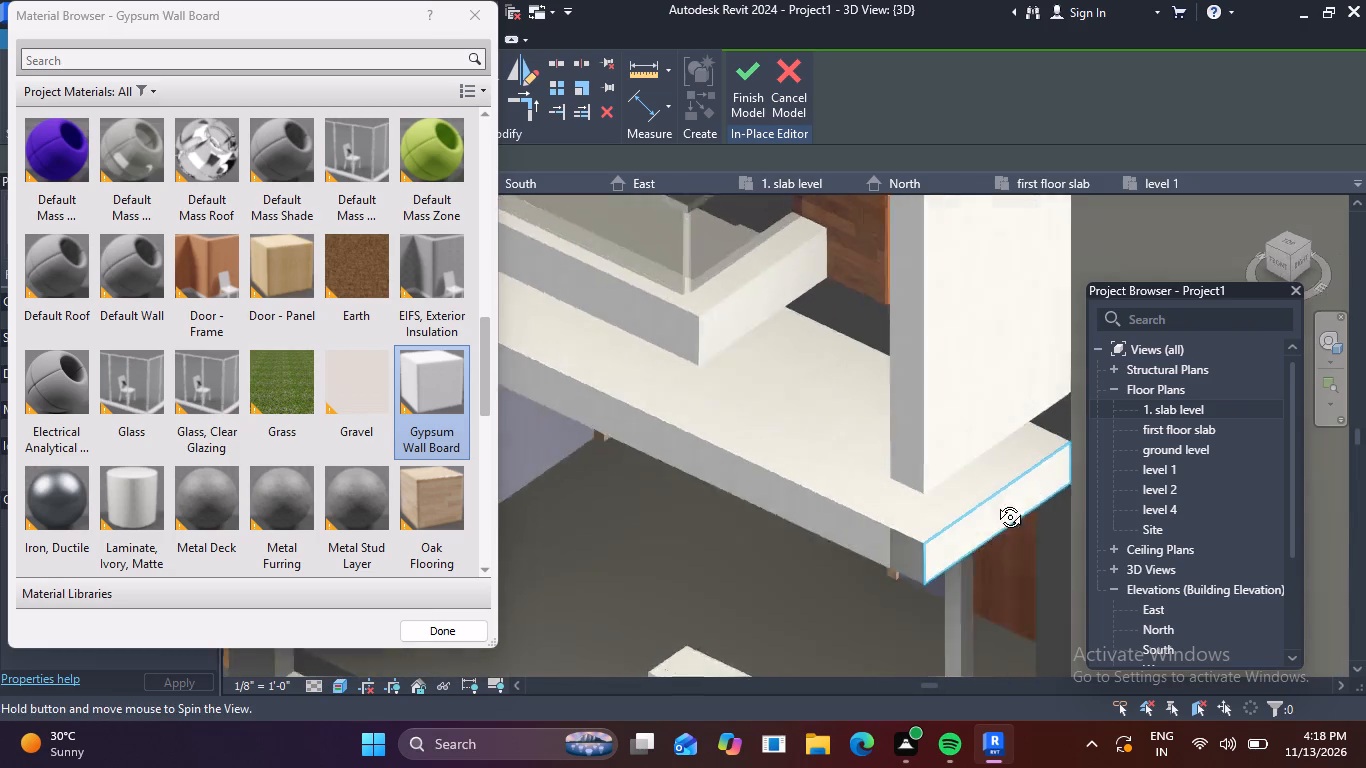
pyautogui.moveTo(995, 502); pyautogui.dragTo(1039, 435, button='middle')
pyautogui.click(1038, 491)
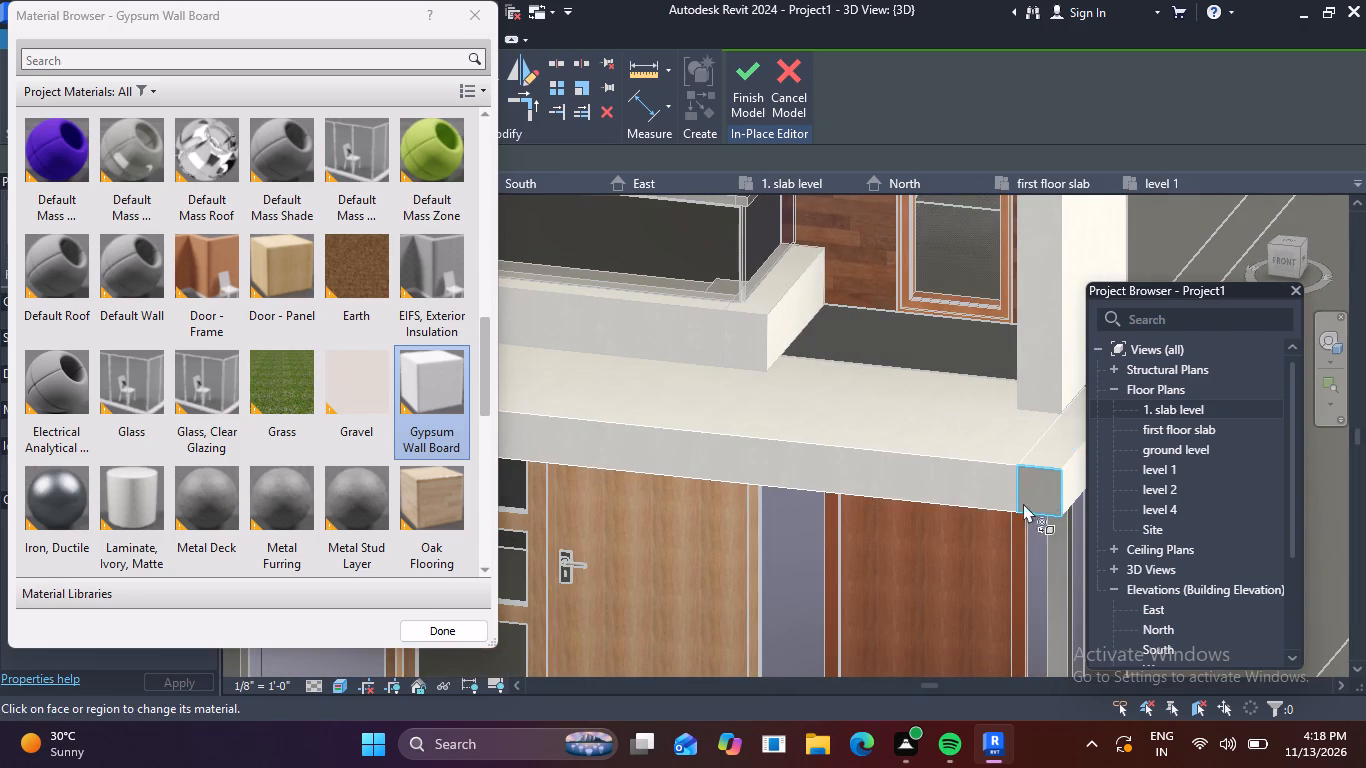
# Paint the band's underside and its narrow end strip with Gypsum Wall Board and finish the in-place model.
pyautogui.scroll(-5, 970, 535)
pyautogui.moveTo(961, 545); pyautogui.dragTo(958, 192, button='middle')
pyautogui.click(964, 383)
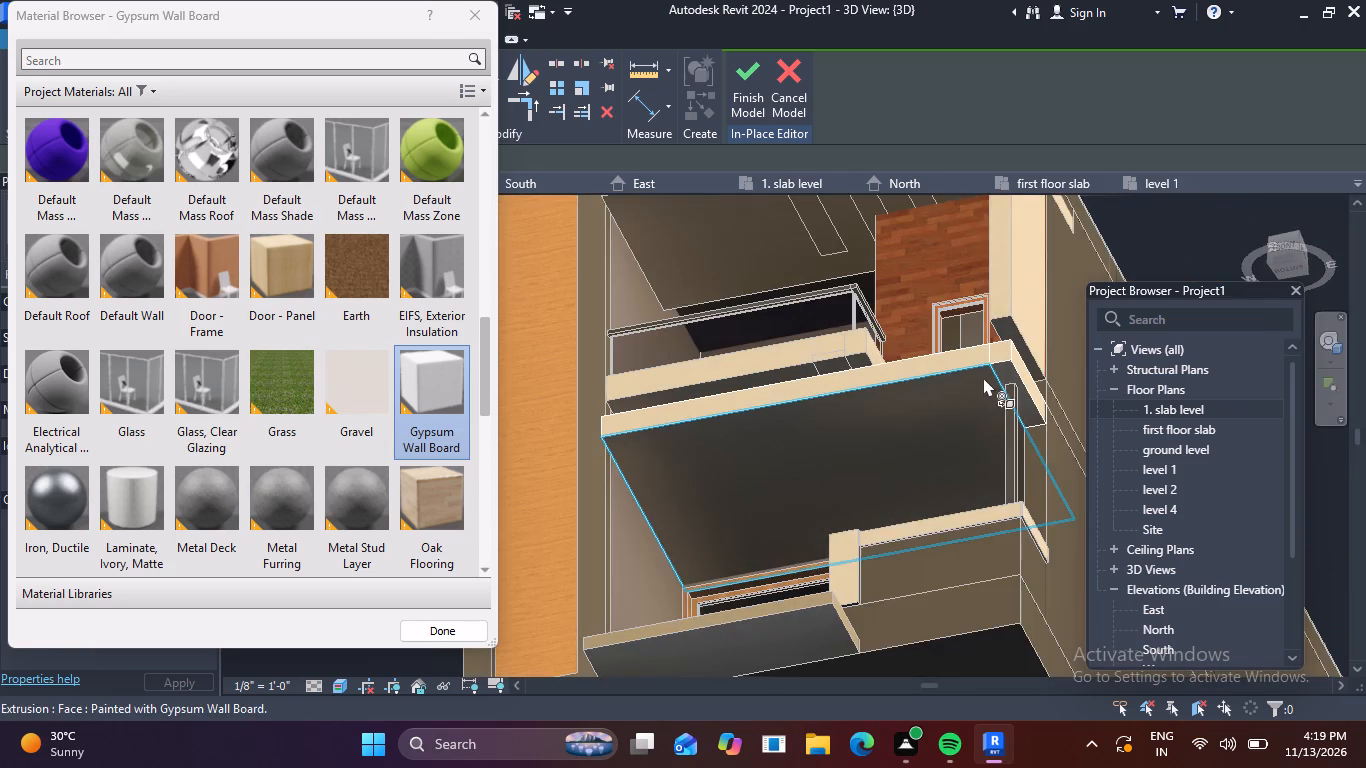
pyautogui.scroll(5, 1001, 367)
pyautogui.click(1011, 374)
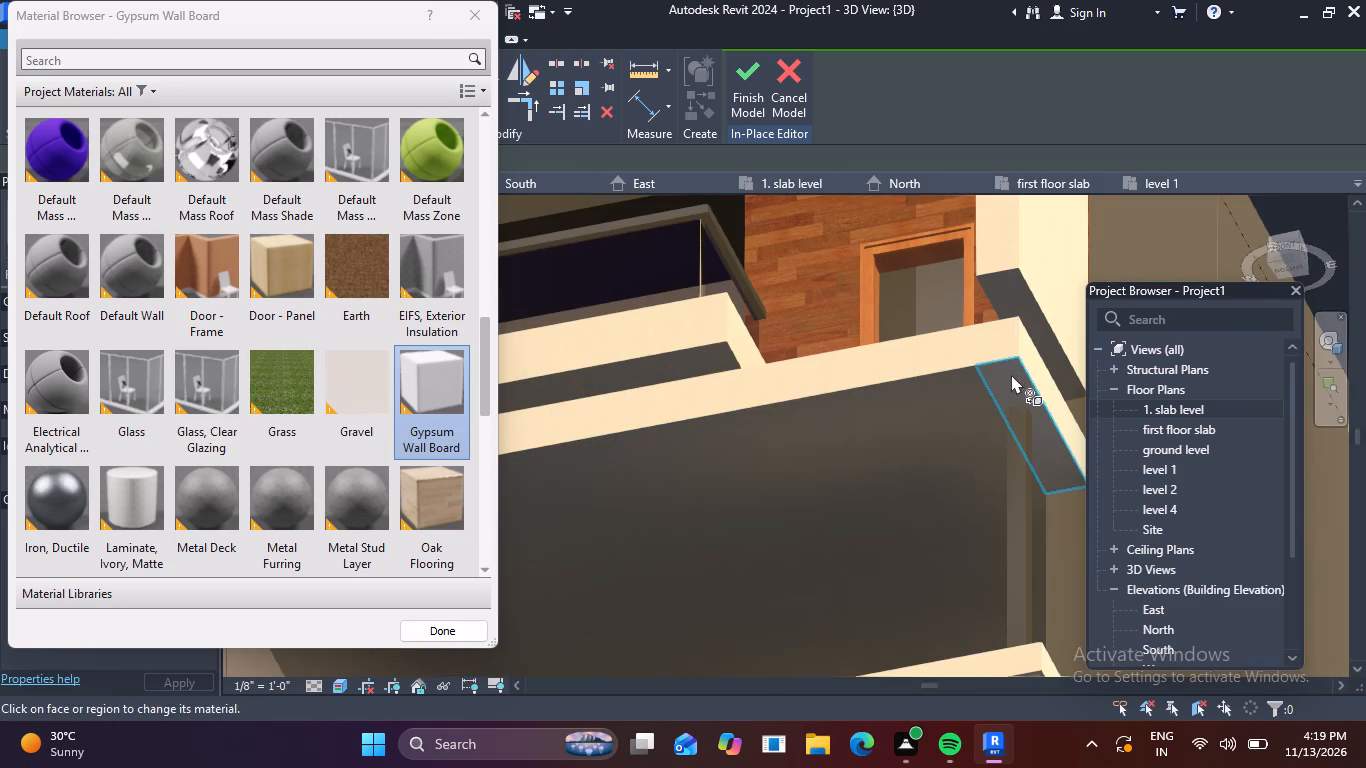
pyautogui.scroll(-6, 862, 439)
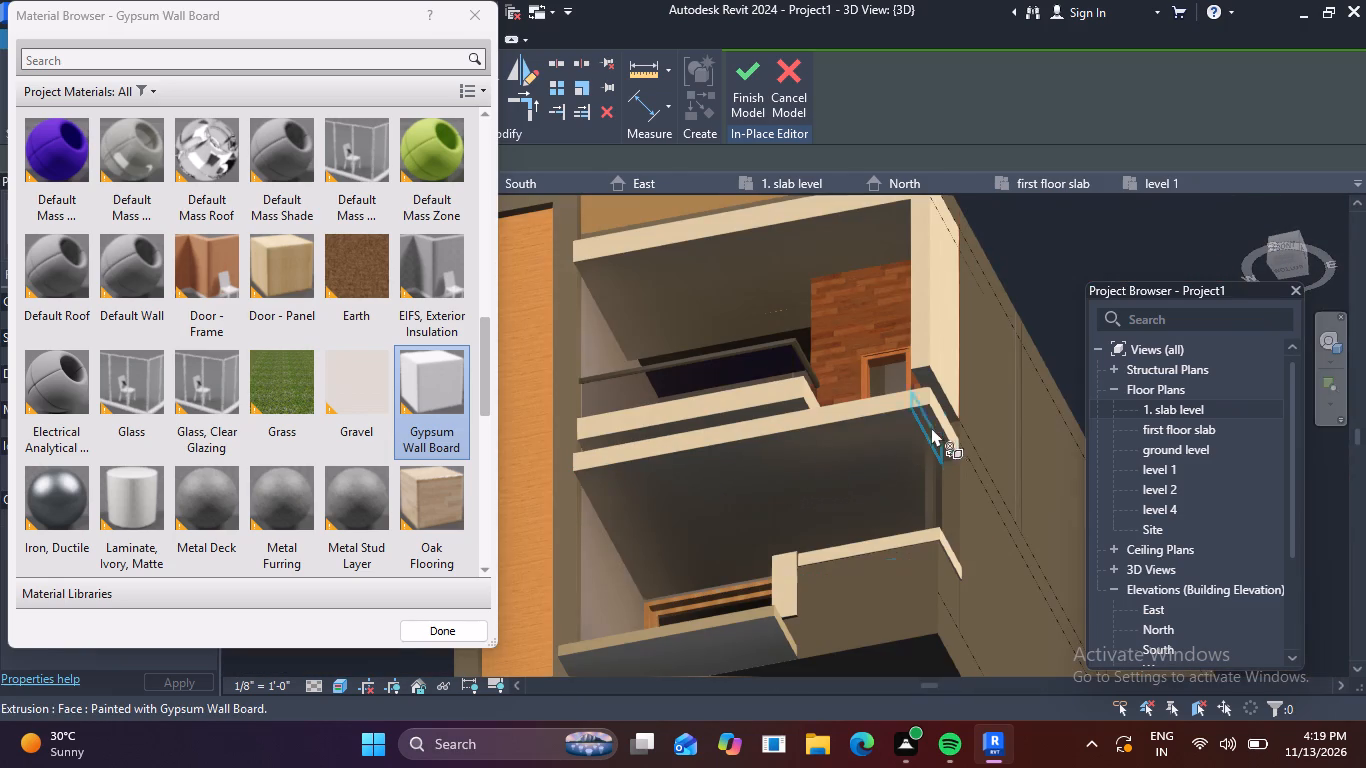
pyautogui.scroll(4, 933, 413)
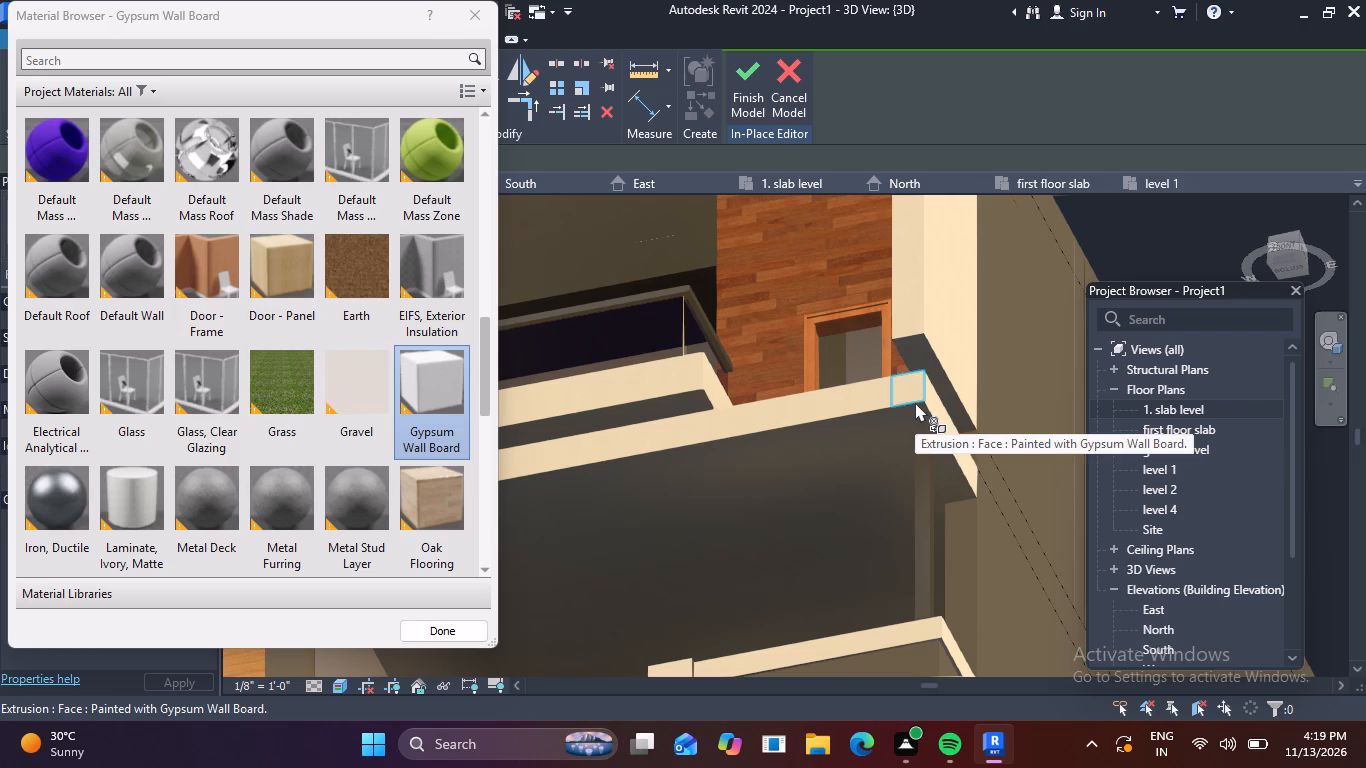
pyautogui.scroll(5, 918, 408)
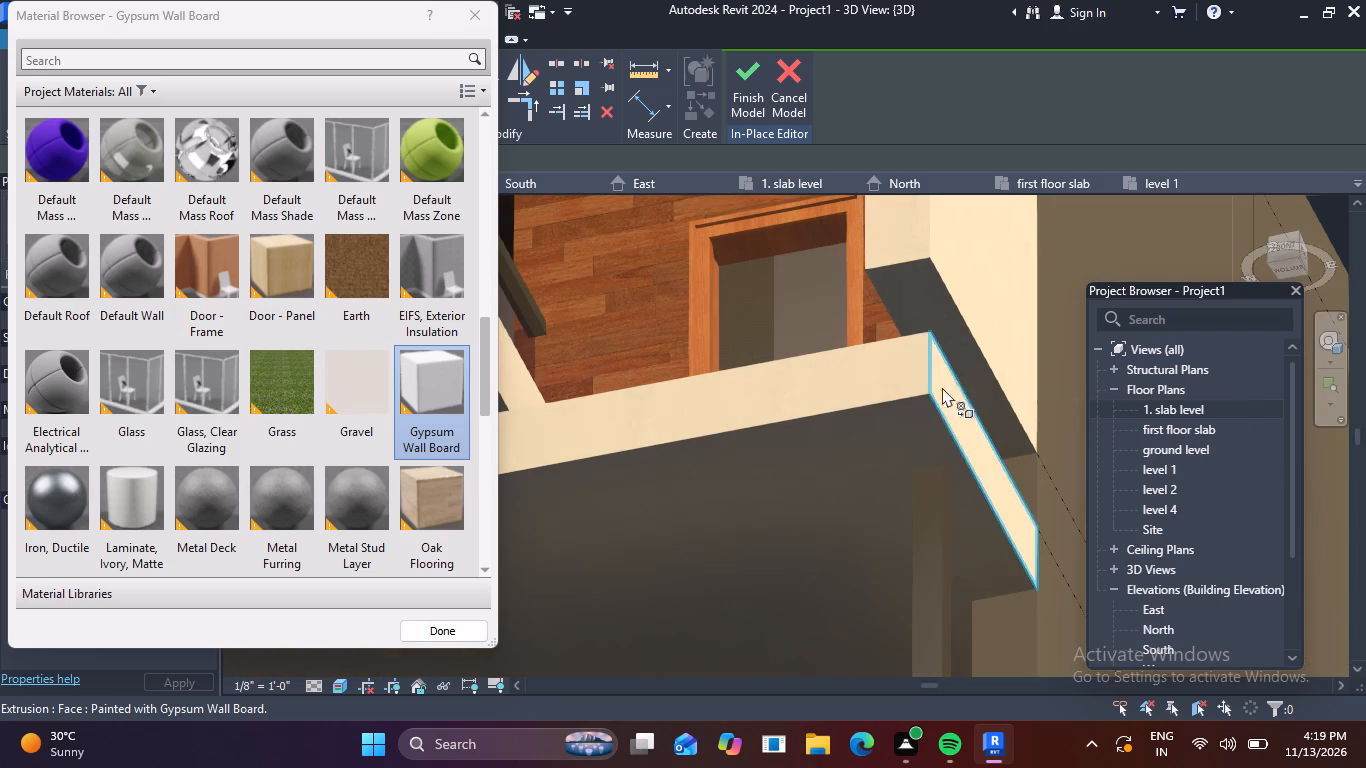
pyautogui.click(911, 417)
pyautogui.scroll(-7, 858, 437)
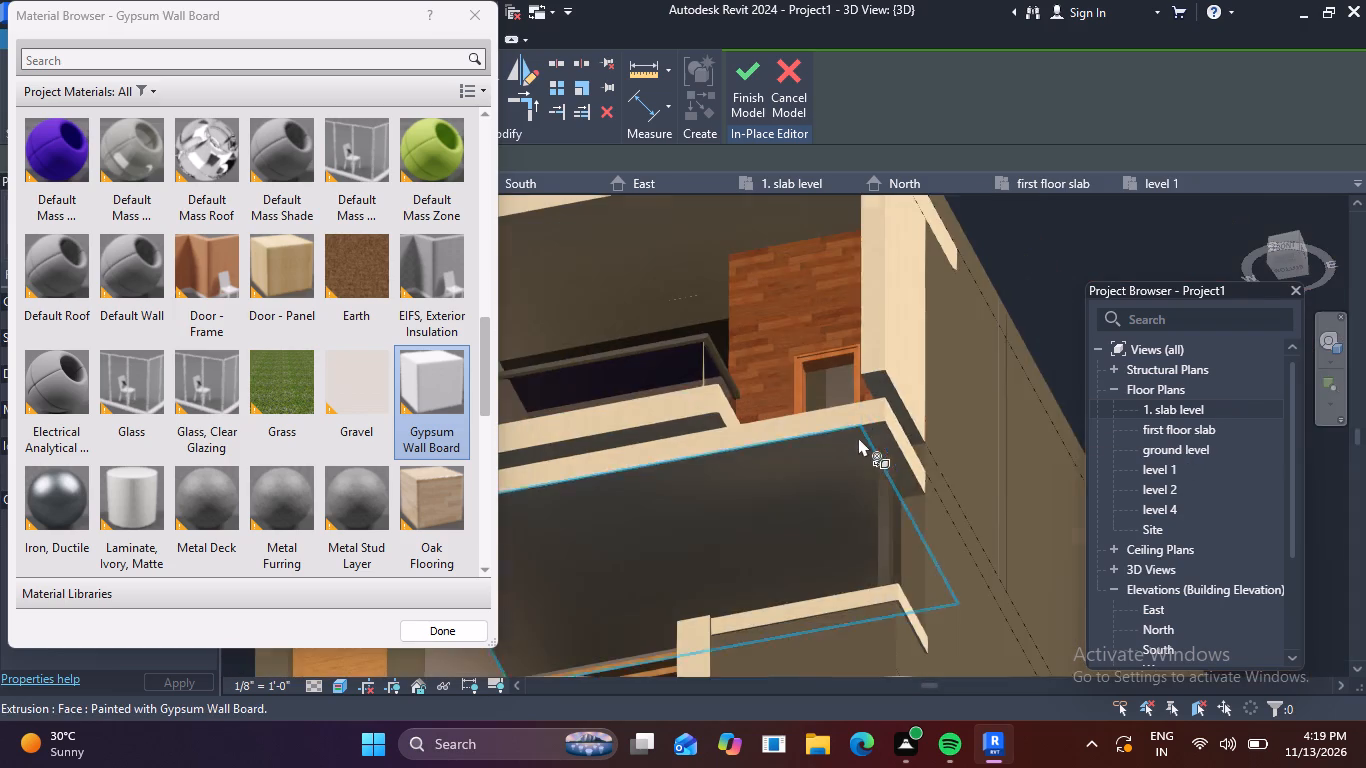
pyautogui.scroll(-5, 837, 440)
pyautogui.keyDown('shift'); pyautogui.moveTo(638, 497); pyautogui.dragTo(647, 555, button='middle'); pyautogui.keyUp('shift')
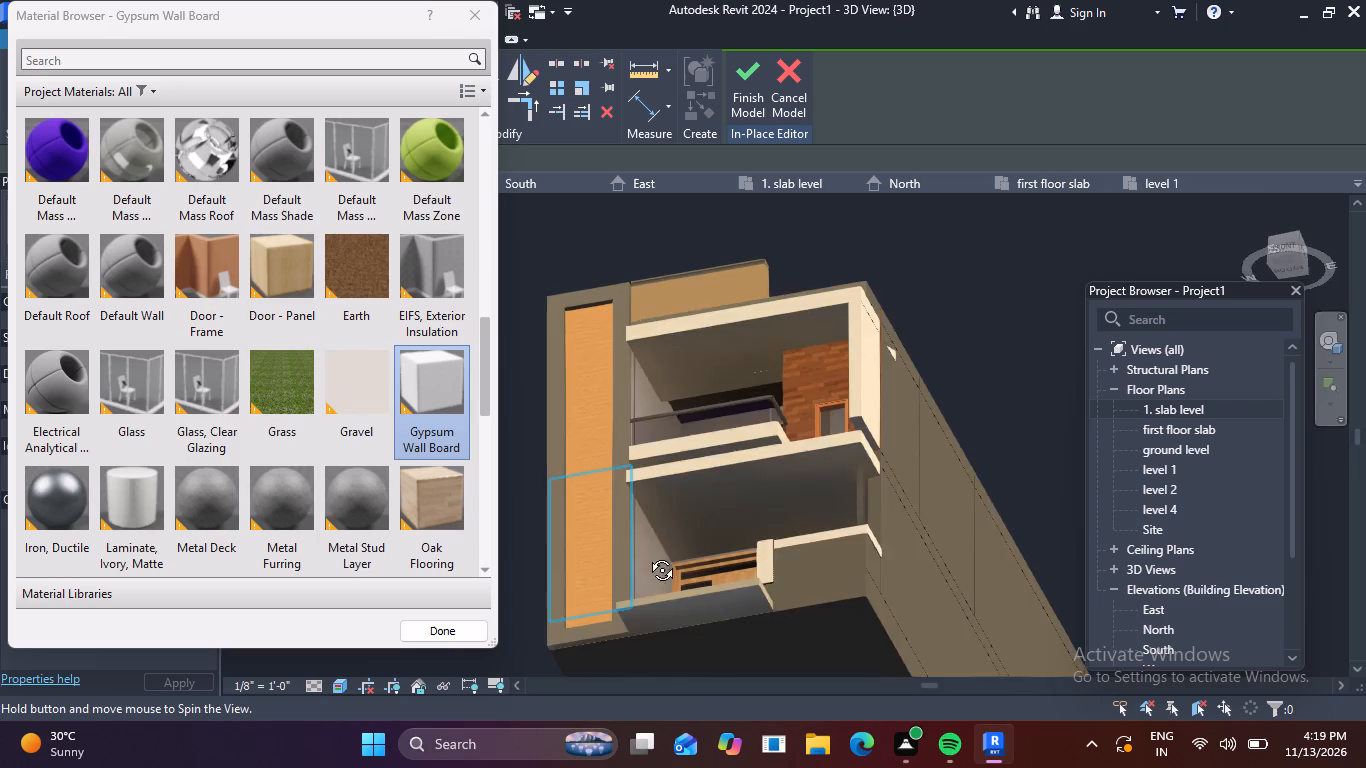
pyautogui.keyDown('shift'); pyautogui.moveTo(647, 555); pyautogui.dragTo(703, 765, button='middle'); pyautogui.keyUp('shift')
pyautogui.keyDown('shift'); pyautogui.moveTo(754, 572); pyautogui.dragTo(746, 619, button='middle'); pyautogui.keyUp('shift')
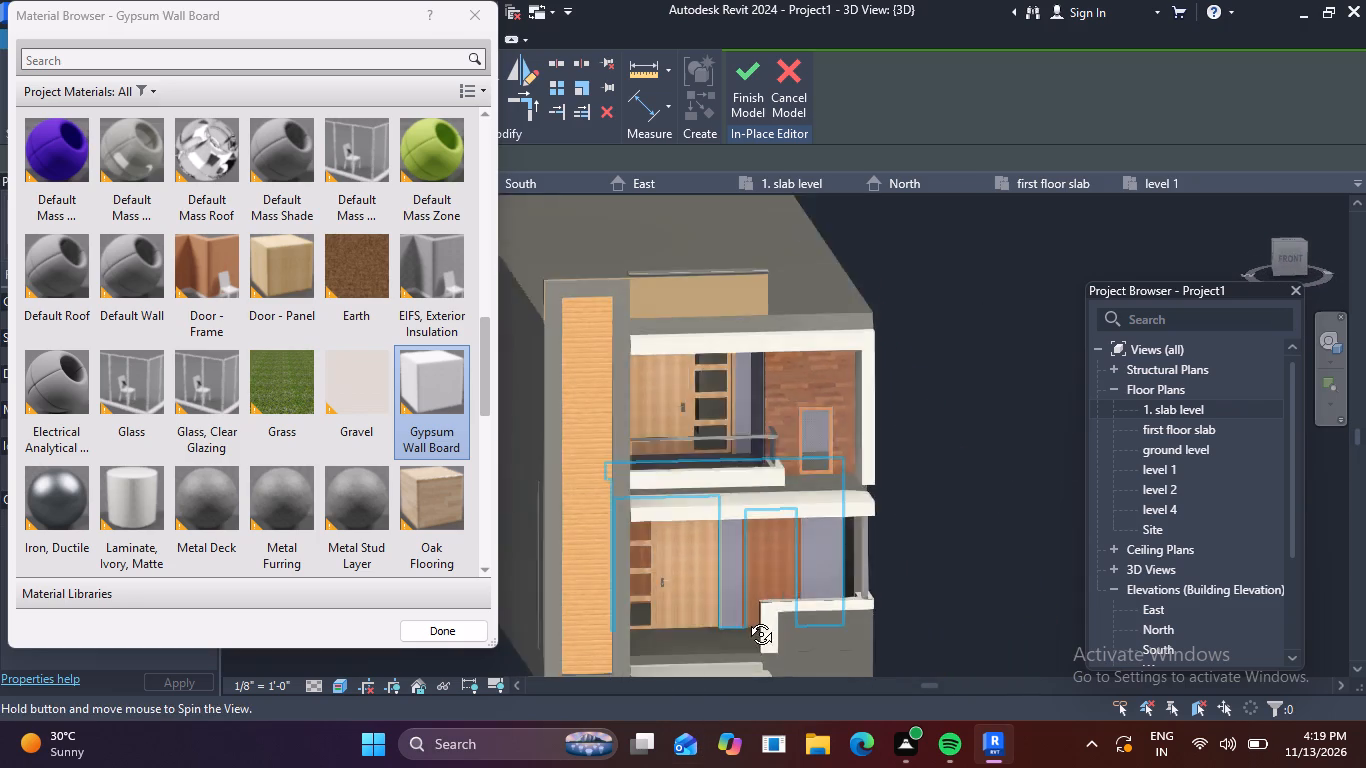
pyautogui.keyDown('shift'); pyautogui.moveTo(746, 619); pyautogui.dragTo(718, 654, button='middle'); pyautogui.keyUp('shift')
pyautogui.click(748, 85)
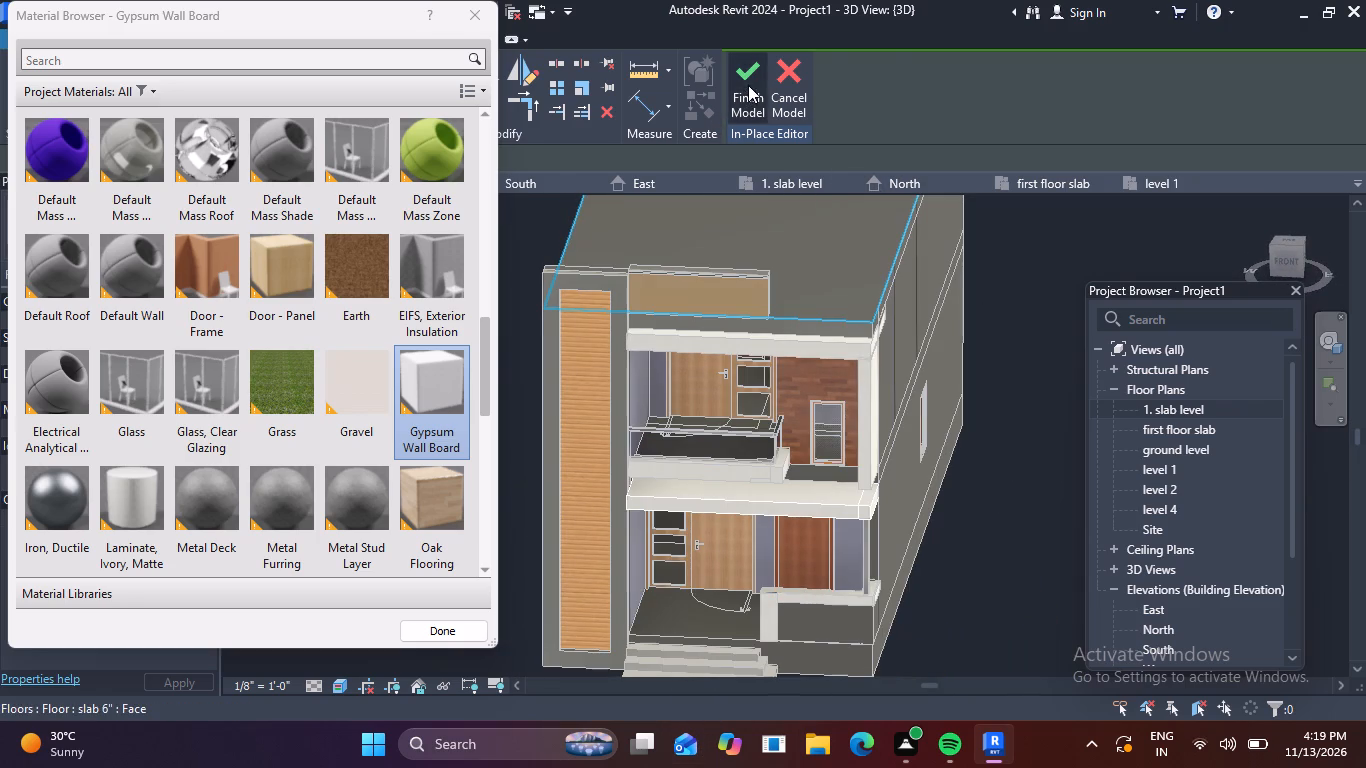
# Examine the finished band between the storeys and the adjoining unpainted side wall from the front and the corner.
pyautogui.scroll(-4, 785, 443)
pyautogui.scroll(5, 814, 476)
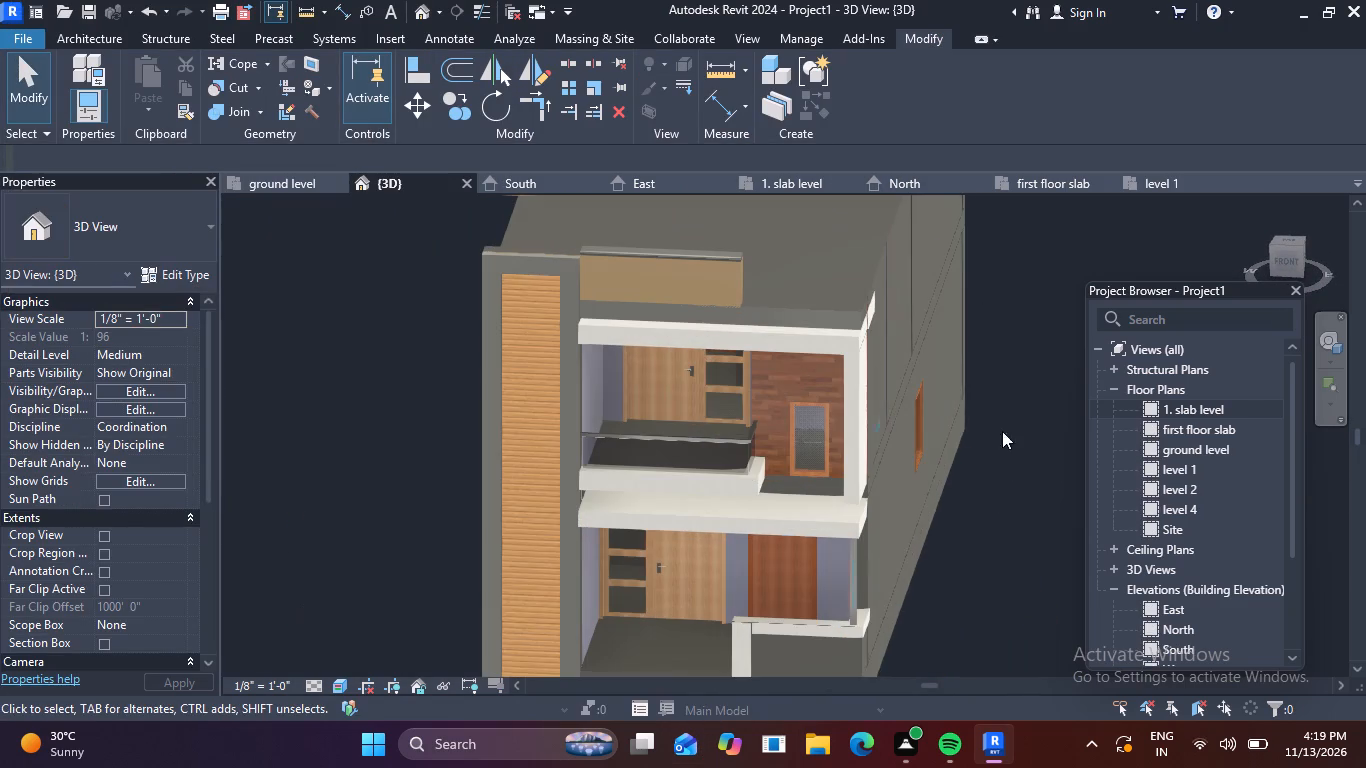
pyautogui.keyDown('shift'); pyautogui.moveTo(895, 507); pyautogui.dragTo(907, 383, button='middle'); pyautogui.keyUp('shift')
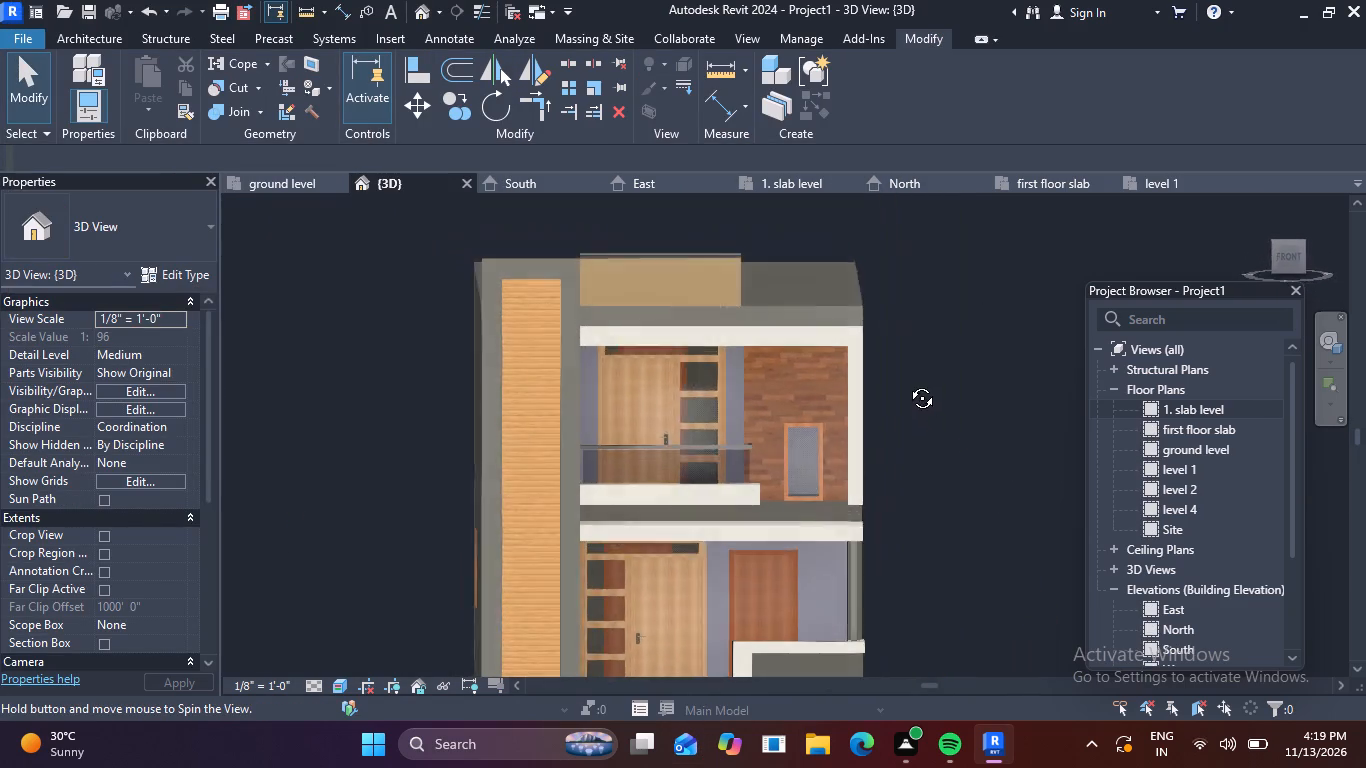
pyautogui.keyDown('shift'); pyautogui.moveTo(907, 383); pyautogui.dragTo(903, 377, button='middle'); pyautogui.keyUp('shift')
pyautogui.scroll(4, 907, 429)
pyautogui.scroll(-1, 906, 429)
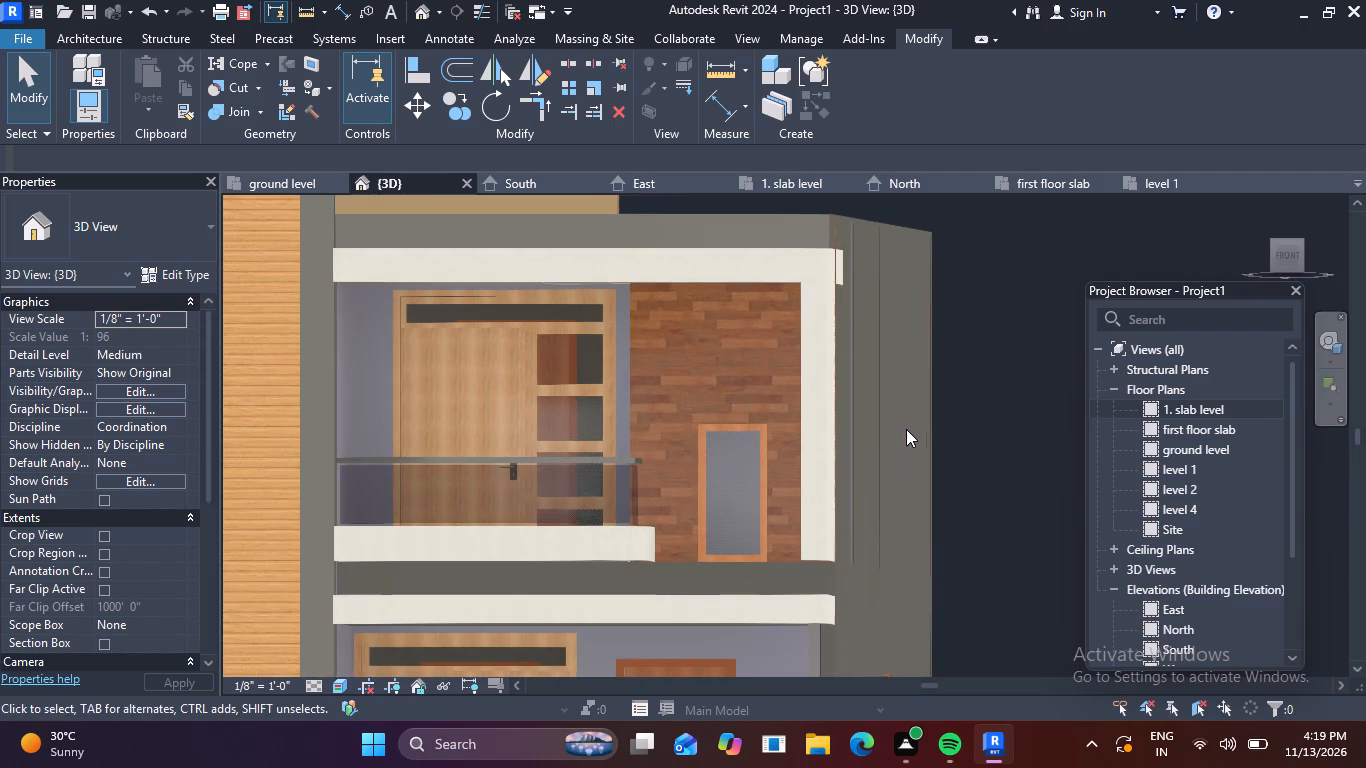
pyautogui.scroll(-4, 885, 426)
pyautogui.moveTo(869, 506); pyautogui.dragTo(847, 506, button='middle')
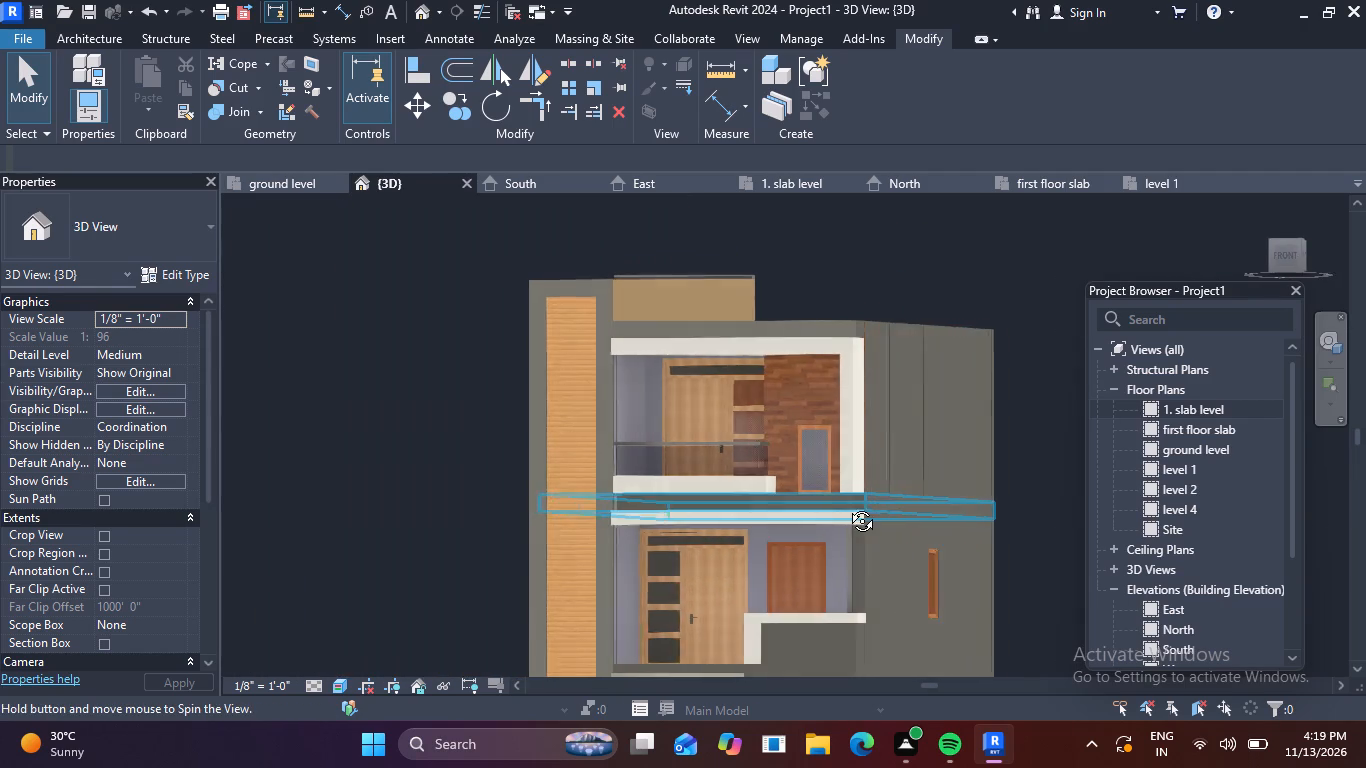
pyautogui.moveTo(847, 506); pyautogui.dragTo(795, 506, button='middle')
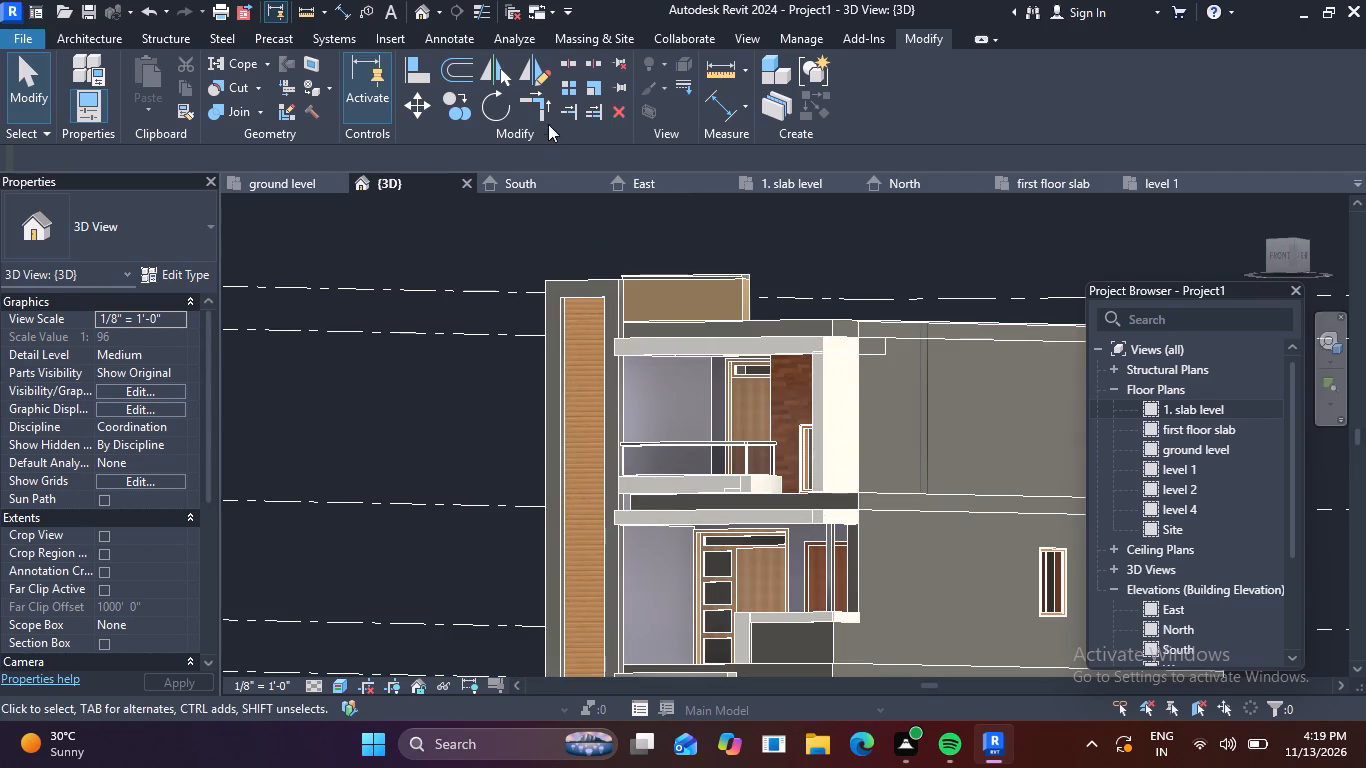
# Paint the upper-storey side wall's front section, the adjoining narrow strip and the next wall section with Laminate, Ivory, Matte.
pyautogui.click(312, 89)
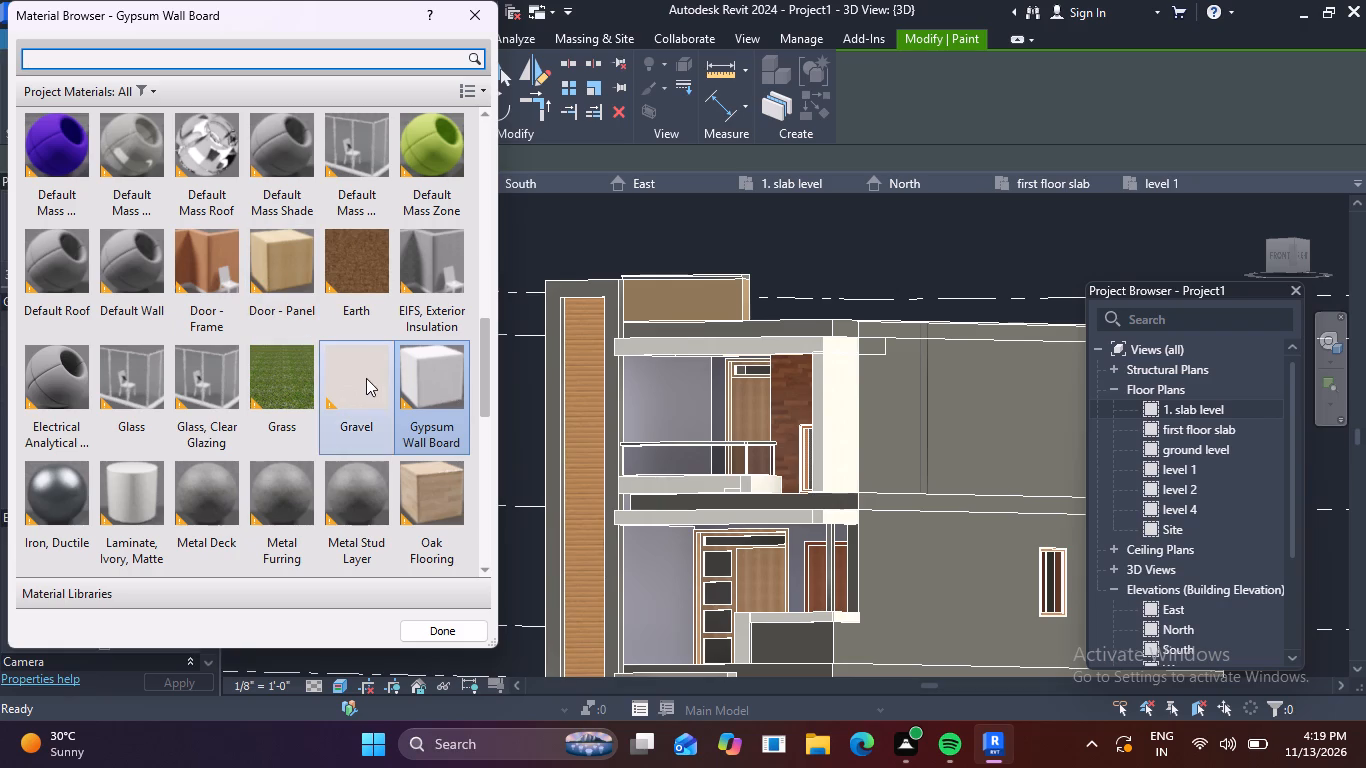
pyautogui.click(125, 478)
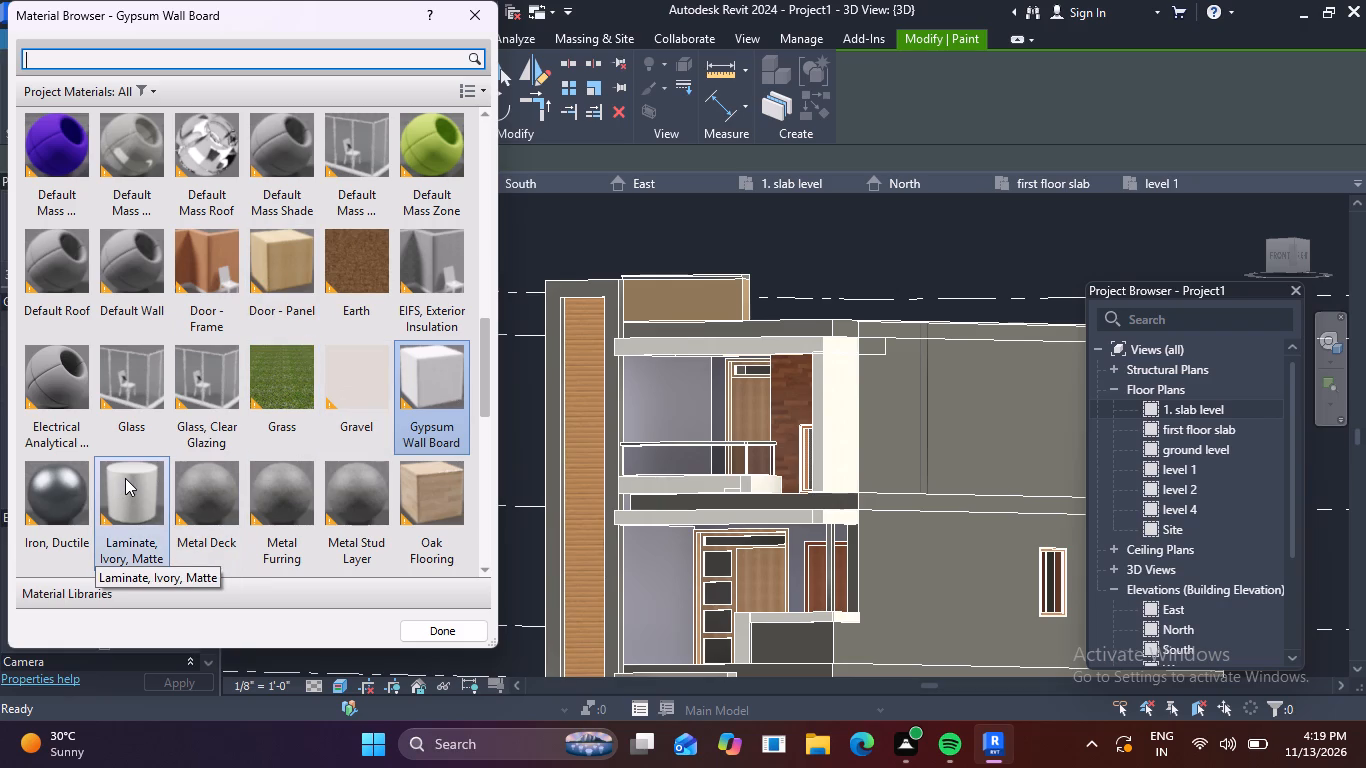
pyautogui.click(902, 387)
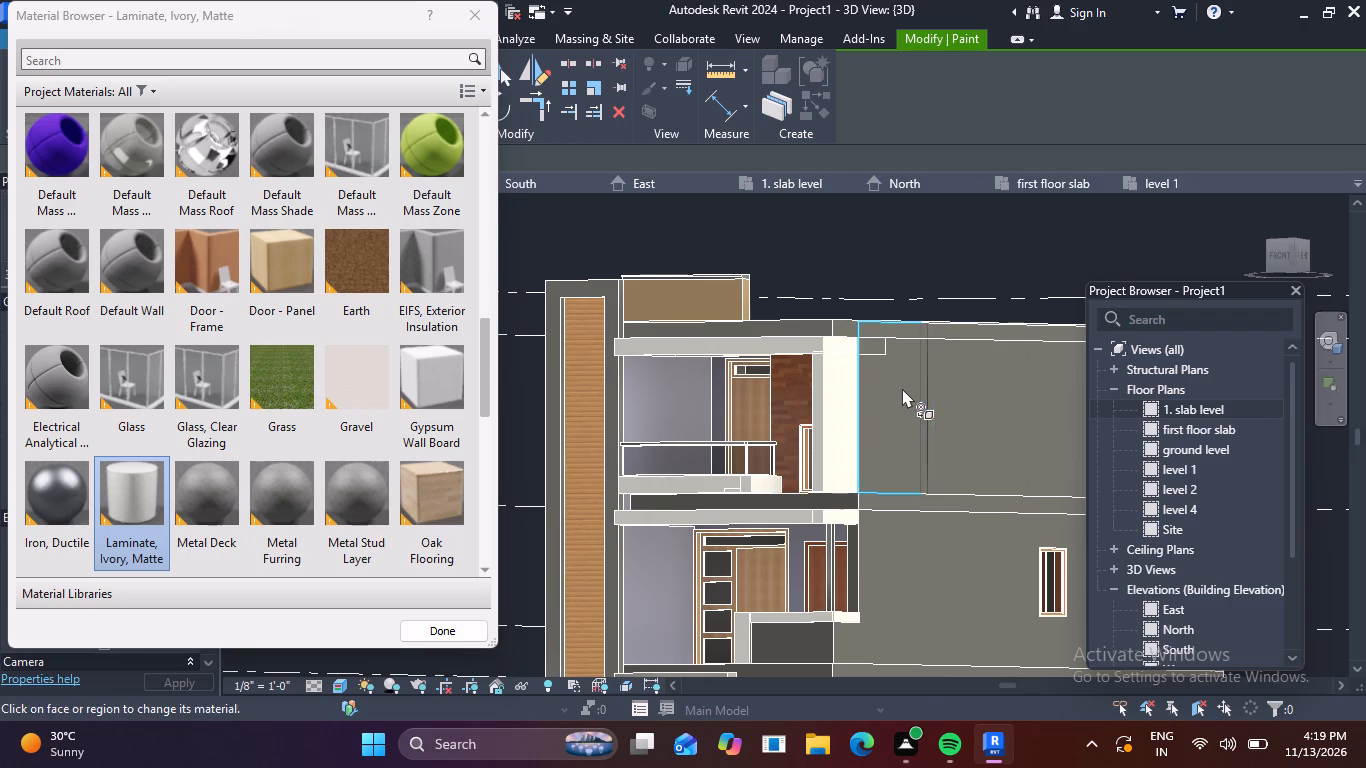
pyautogui.scroll(-2, 986, 395)
pyautogui.scroll(2, 924, 417)
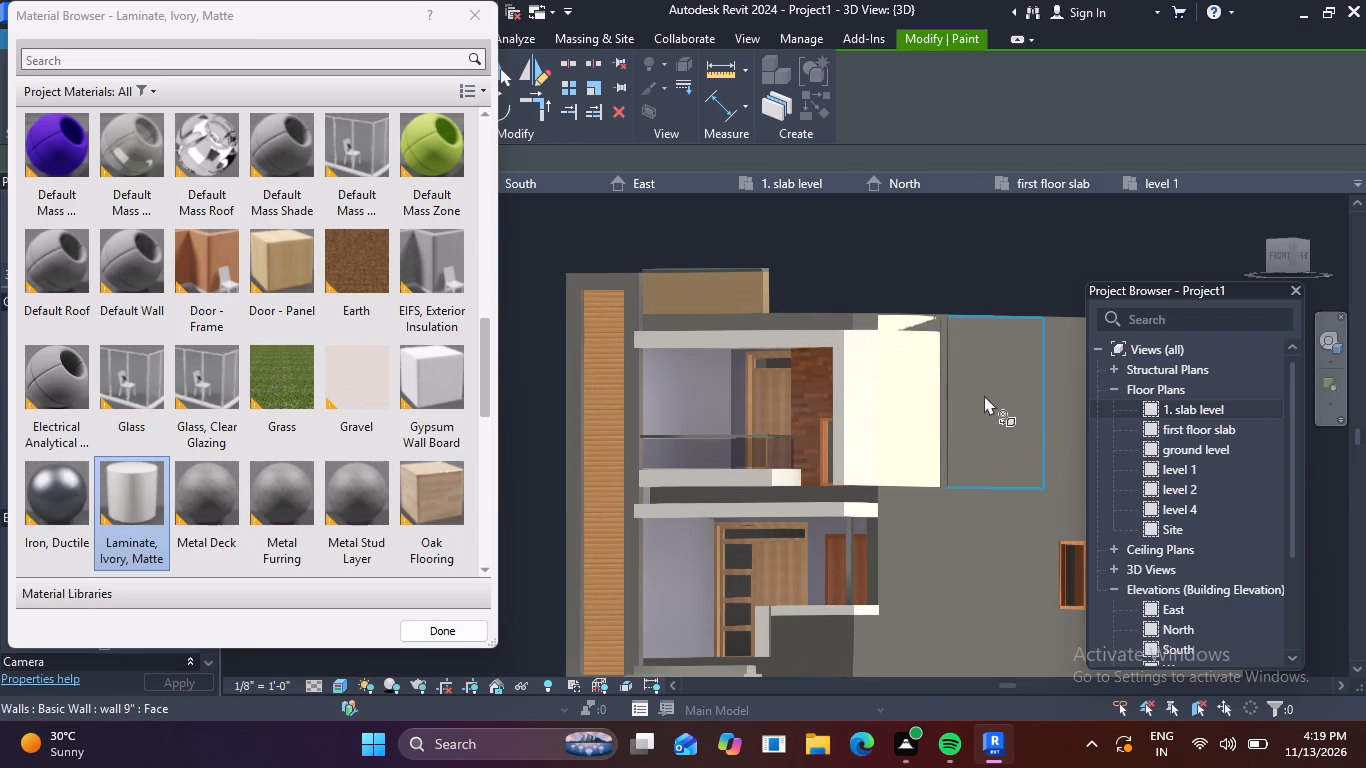
pyautogui.scroll(-3, 980, 396)
pyautogui.moveTo(976, 399); pyautogui.dragTo(858, 433, button='middle')
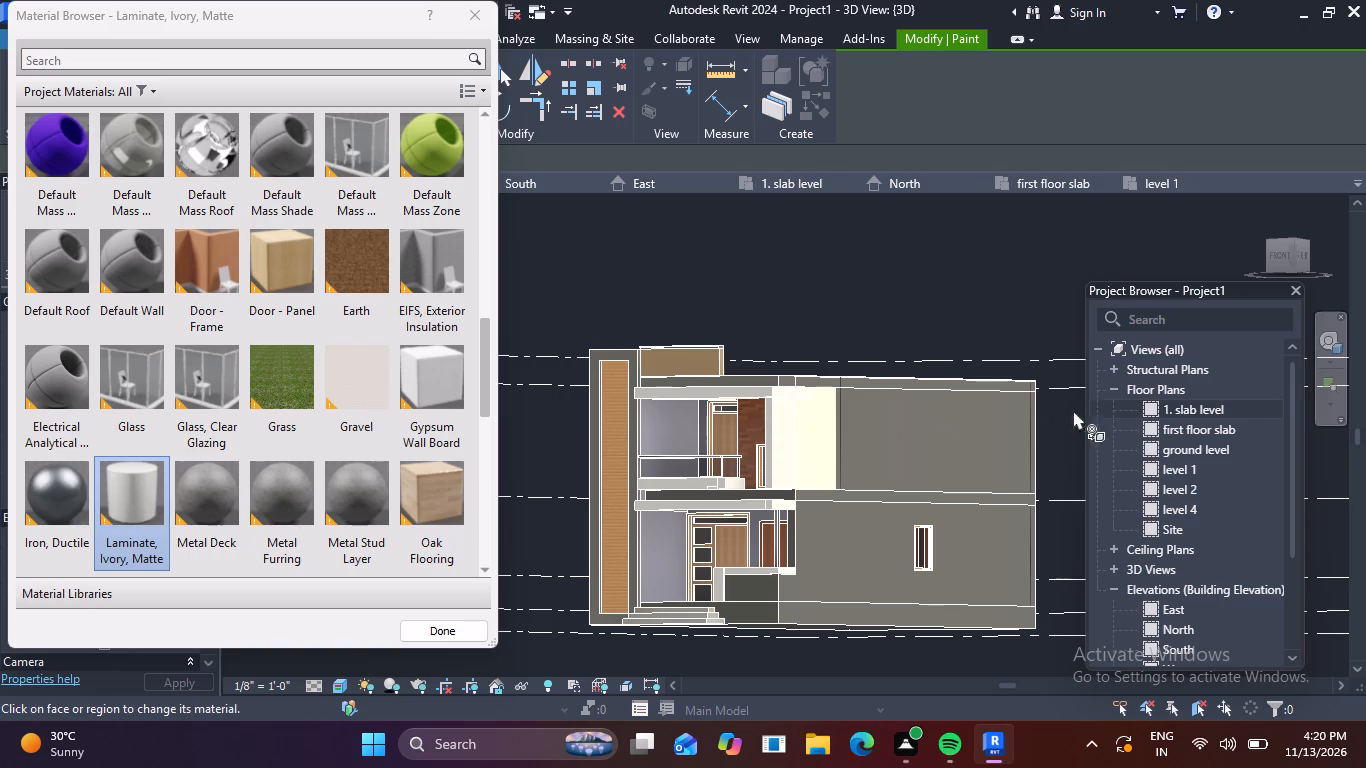
pyautogui.scroll(4, 834, 444)
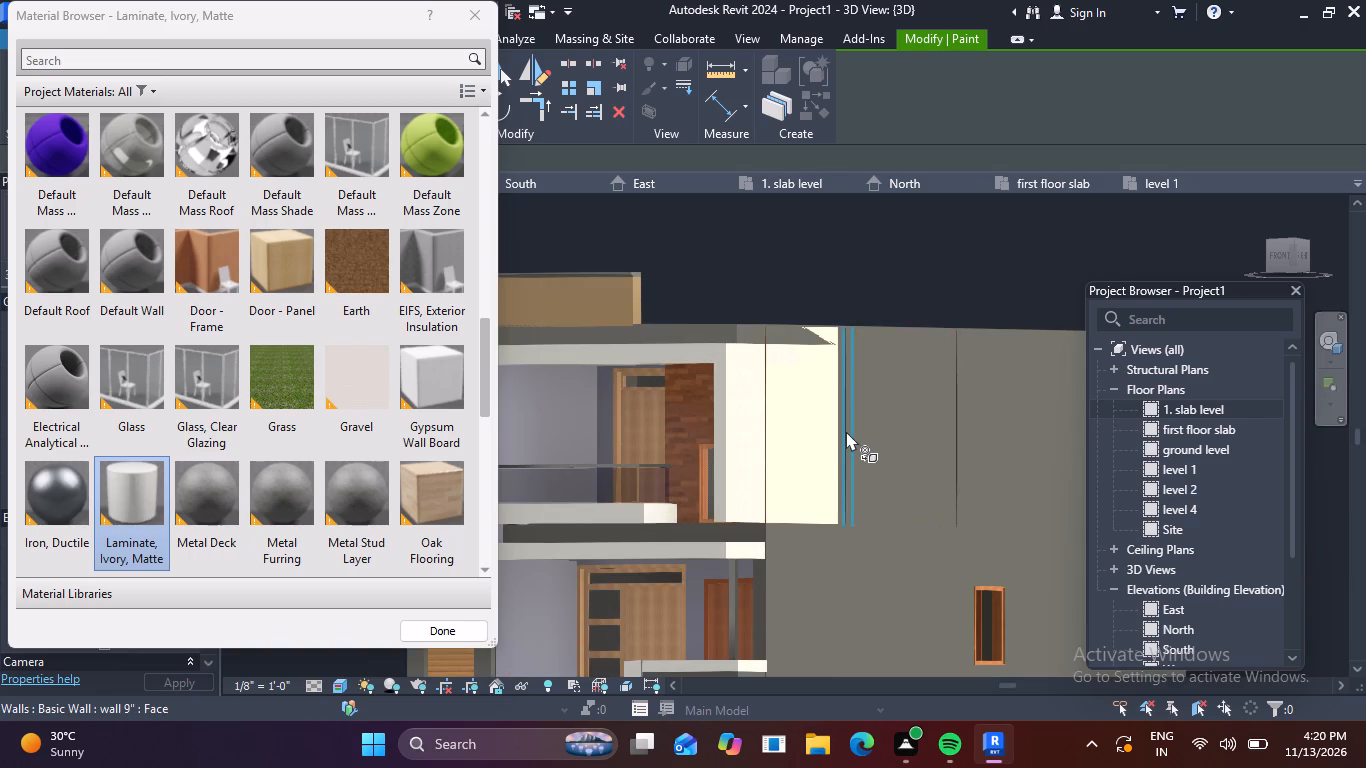
pyautogui.scroll(6, 842, 429)
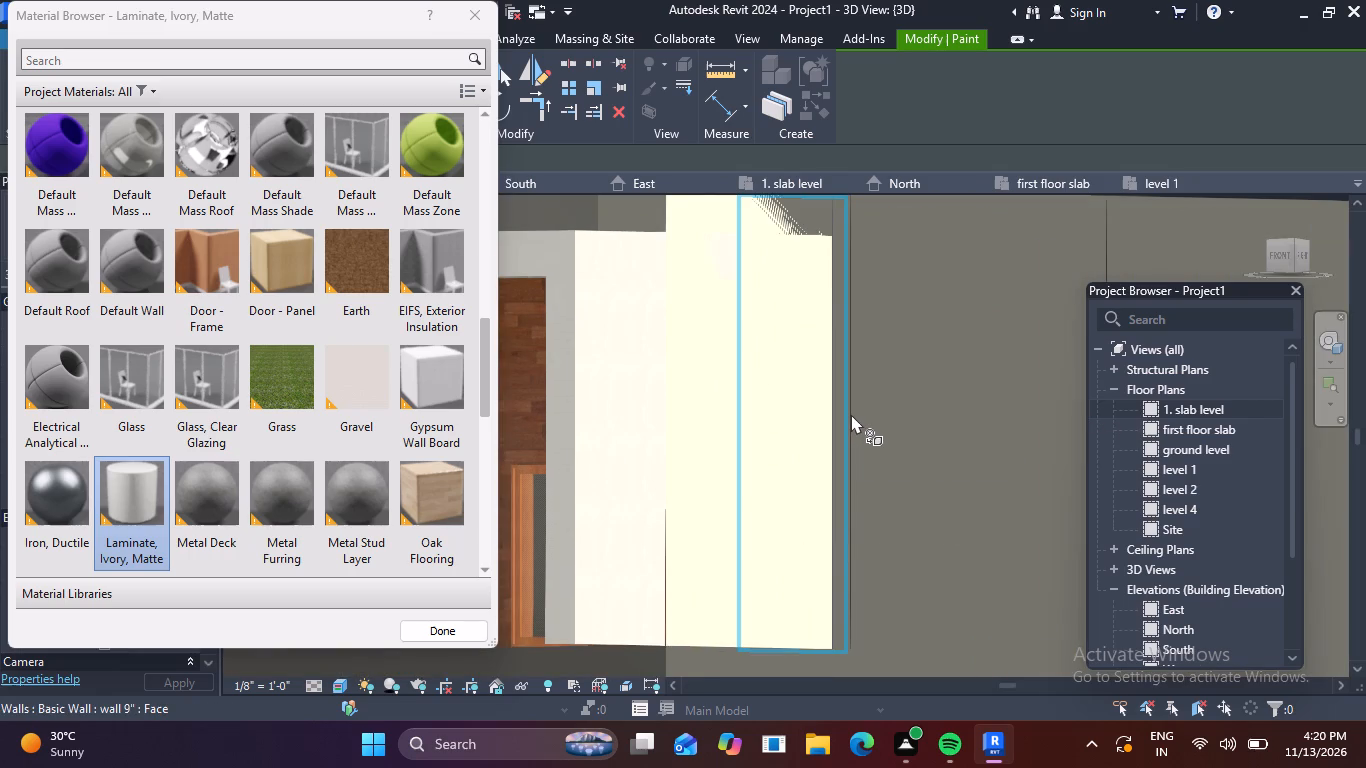
pyautogui.click(851, 414)
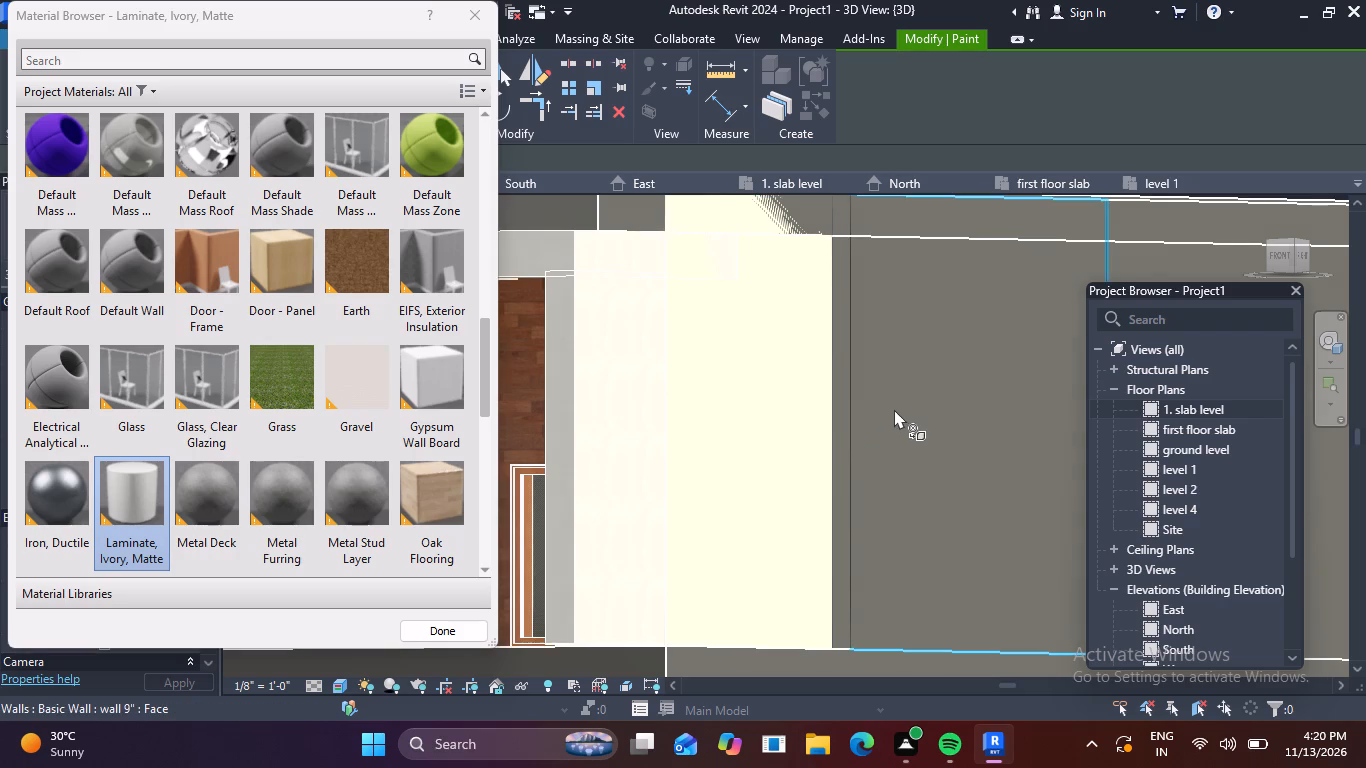
pyautogui.scroll(-5, 904, 408)
pyautogui.click(910, 376)
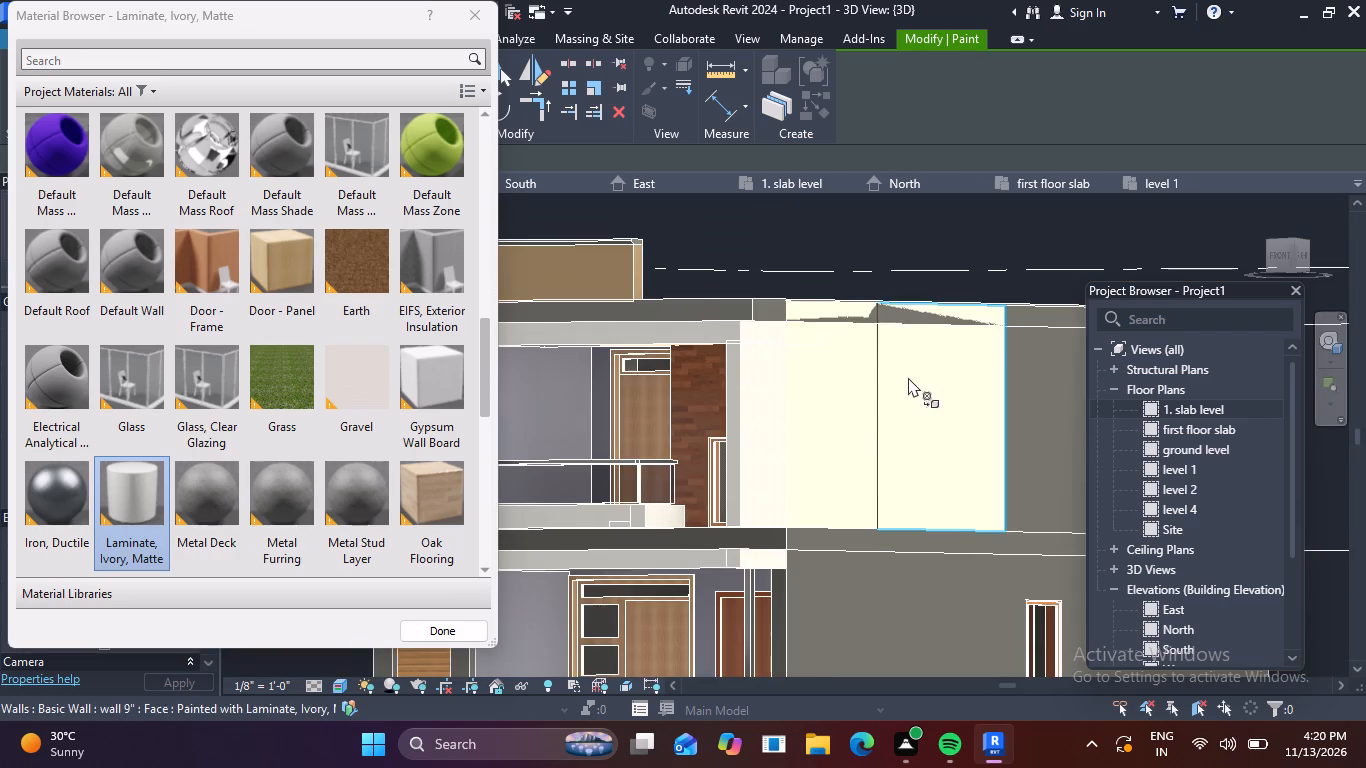
# Paint the ground-storey side wall around the window and the rear section of the upper-storey side wall with Laminate, Ivory, Matte.
pyautogui.scroll(4, 904, 391)
pyautogui.scroll(-7, 904, 391)
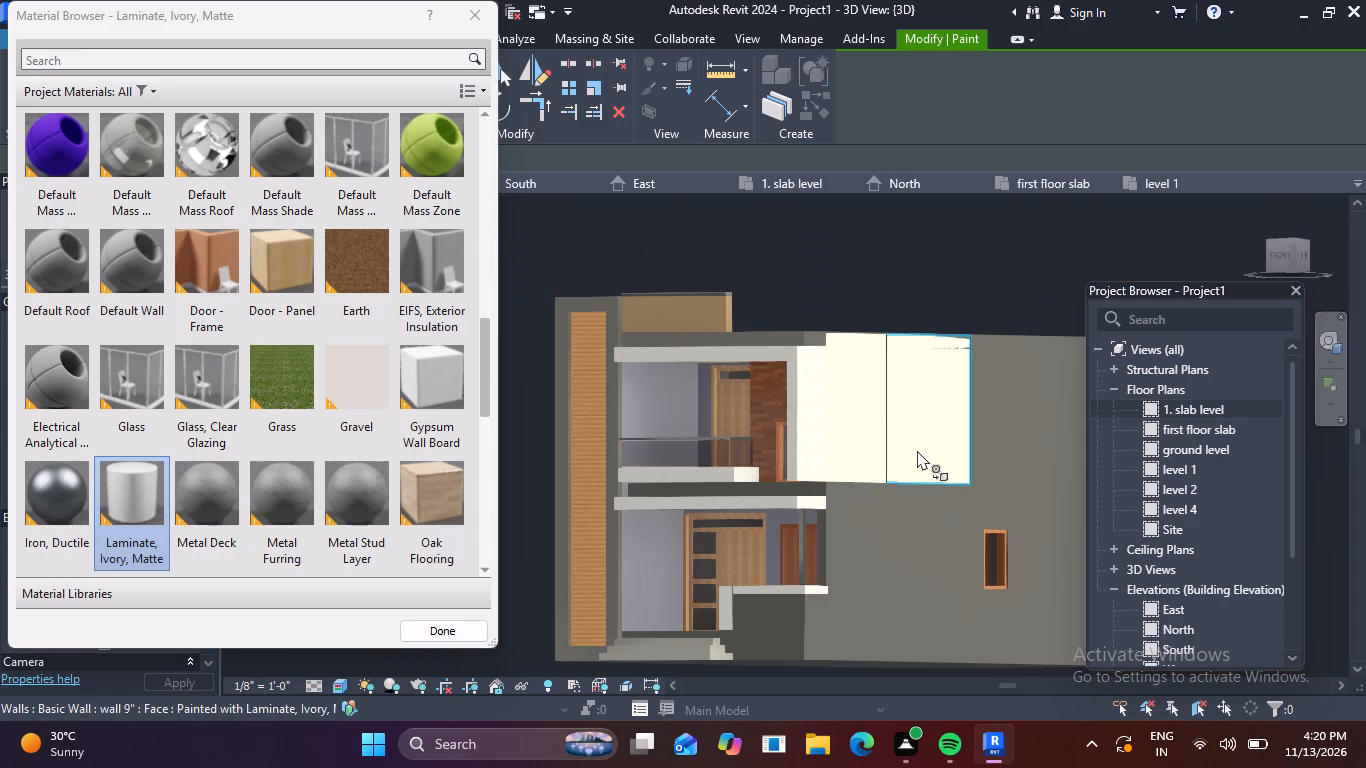
pyautogui.click(872, 520)
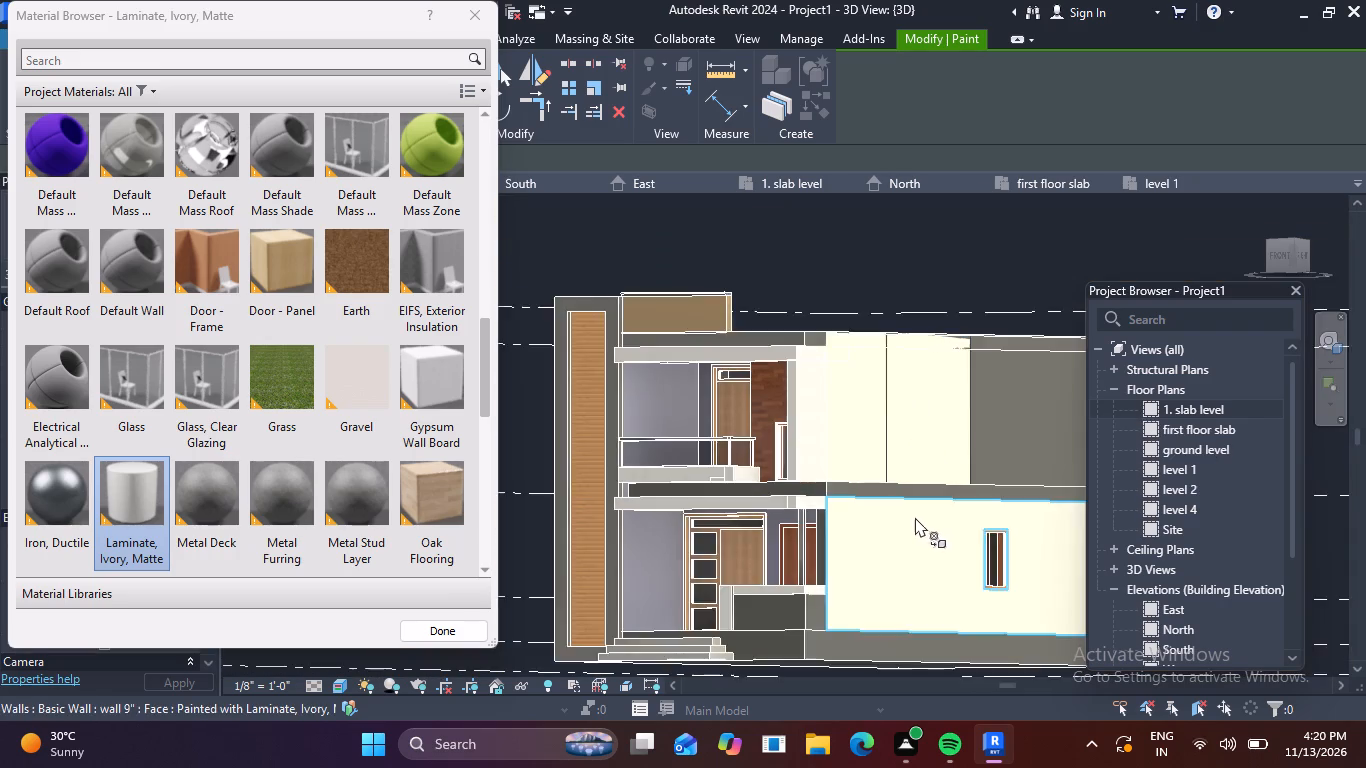
pyautogui.scroll(-3, 916, 516)
pyautogui.moveTo(905, 520); pyautogui.dragTo(776, 522, button='middle')
pyautogui.click(908, 427)
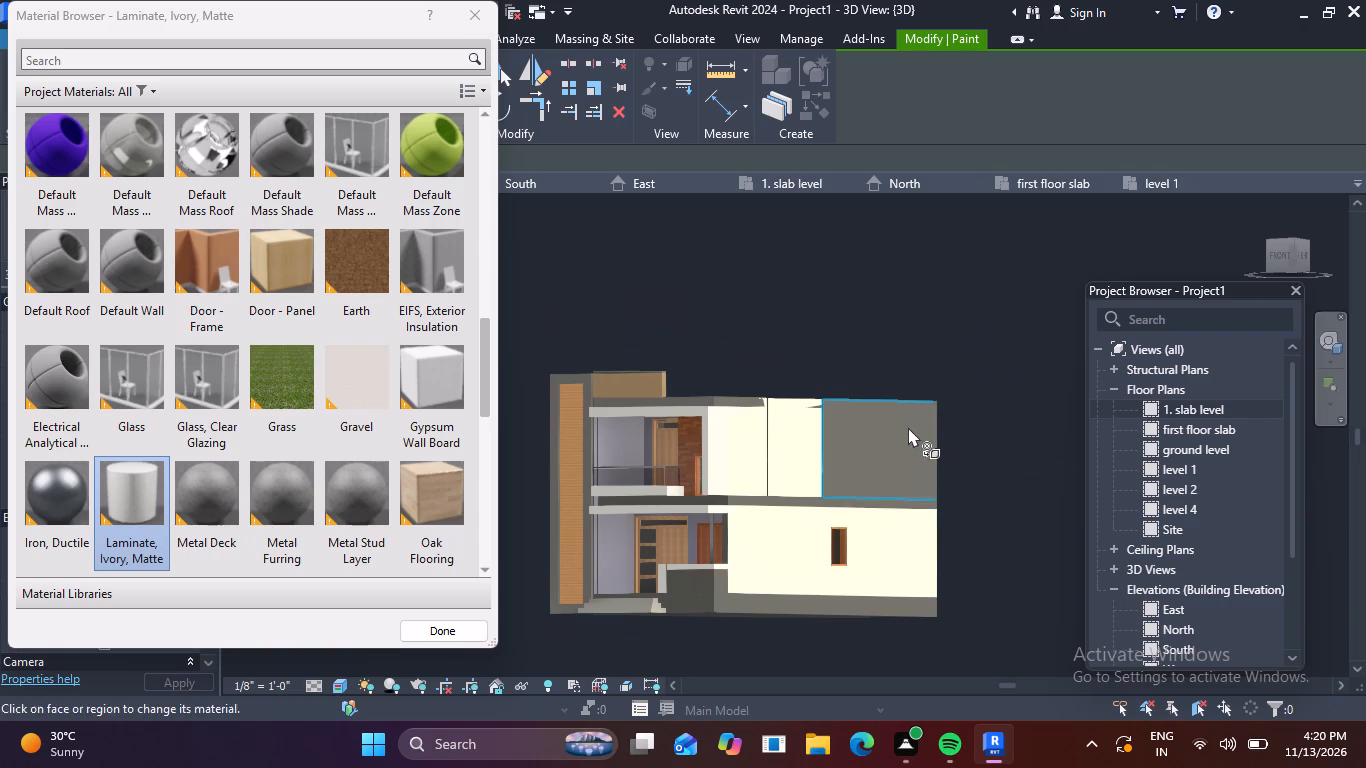
# Examine the painted side walls together with the unpainted slab edges and plinth at the front corner.
pyautogui.scroll(-3, 842, 516)
pyautogui.keyDown('shift'); pyautogui.moveTo(796, 541); pyautogui.dragTo(862, 579, button='middle'); pyautogui.keyUp('shift')
pyautogui.scroll(6, 744, 562)
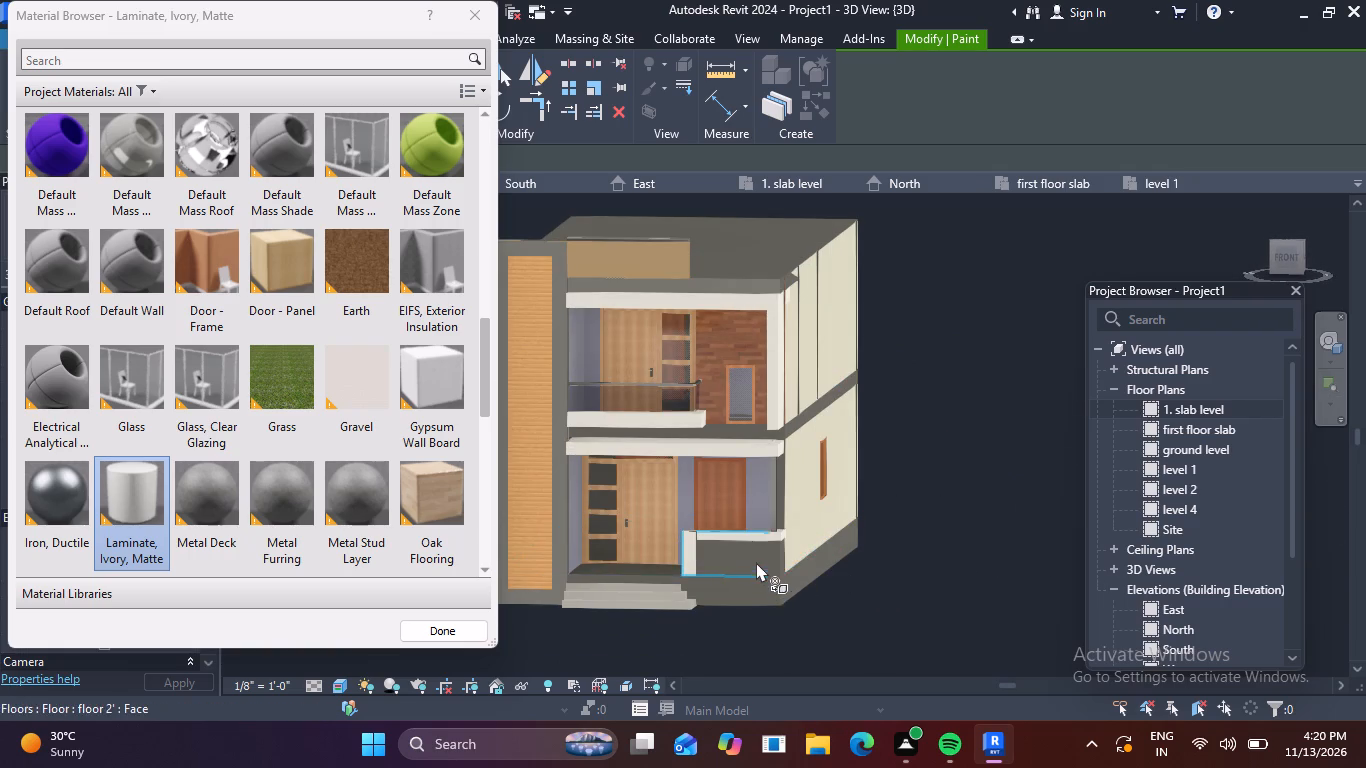
pyautogui.scroll(5, 784, 544)
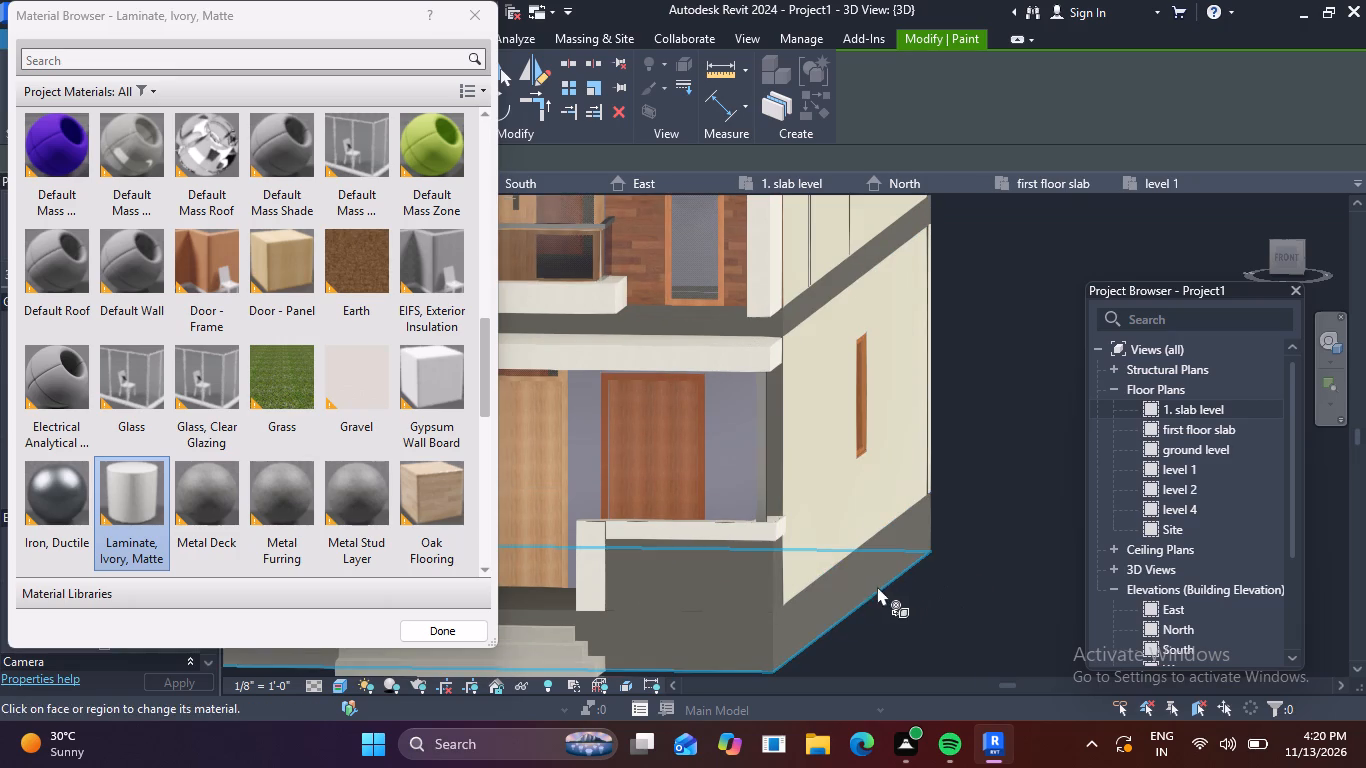
pyautogui.scroll(-4, 817, 587)
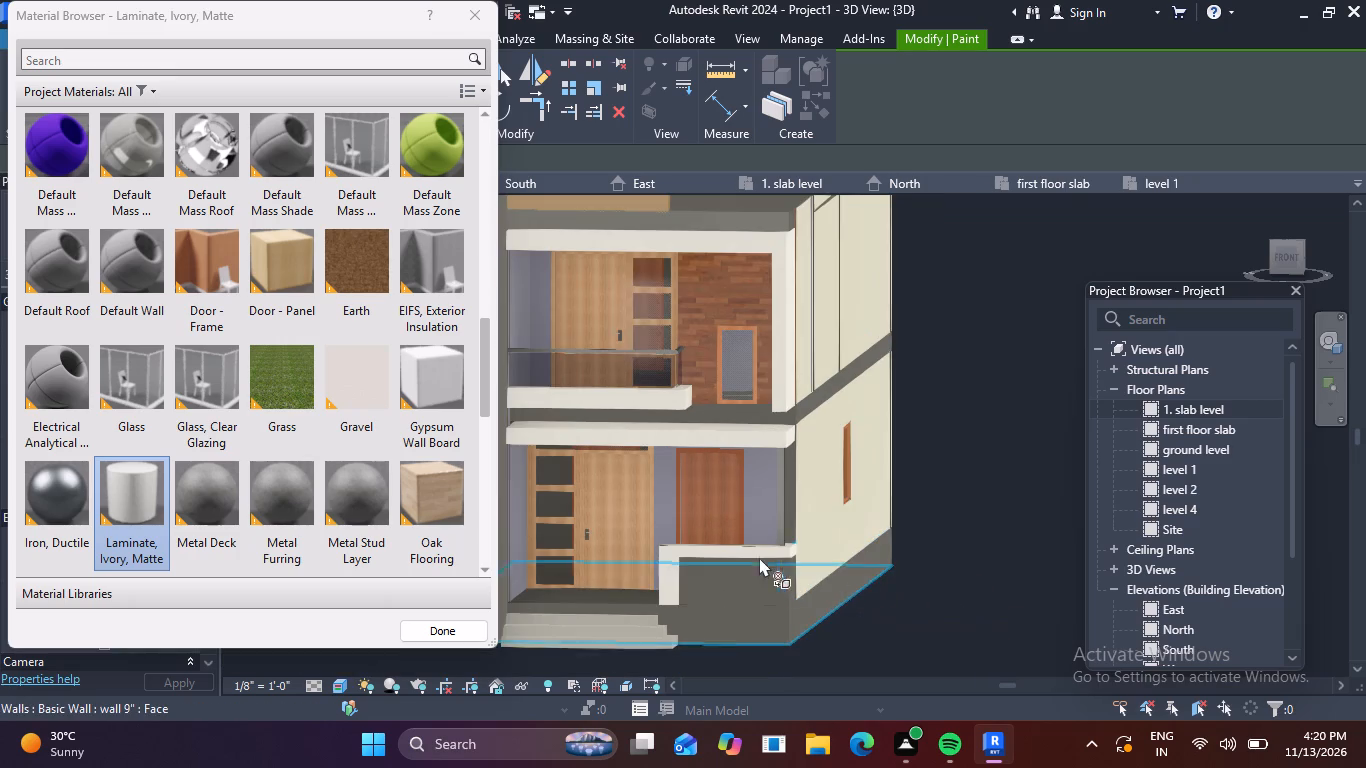
pyautogui.scroll(-1, 759, 557)
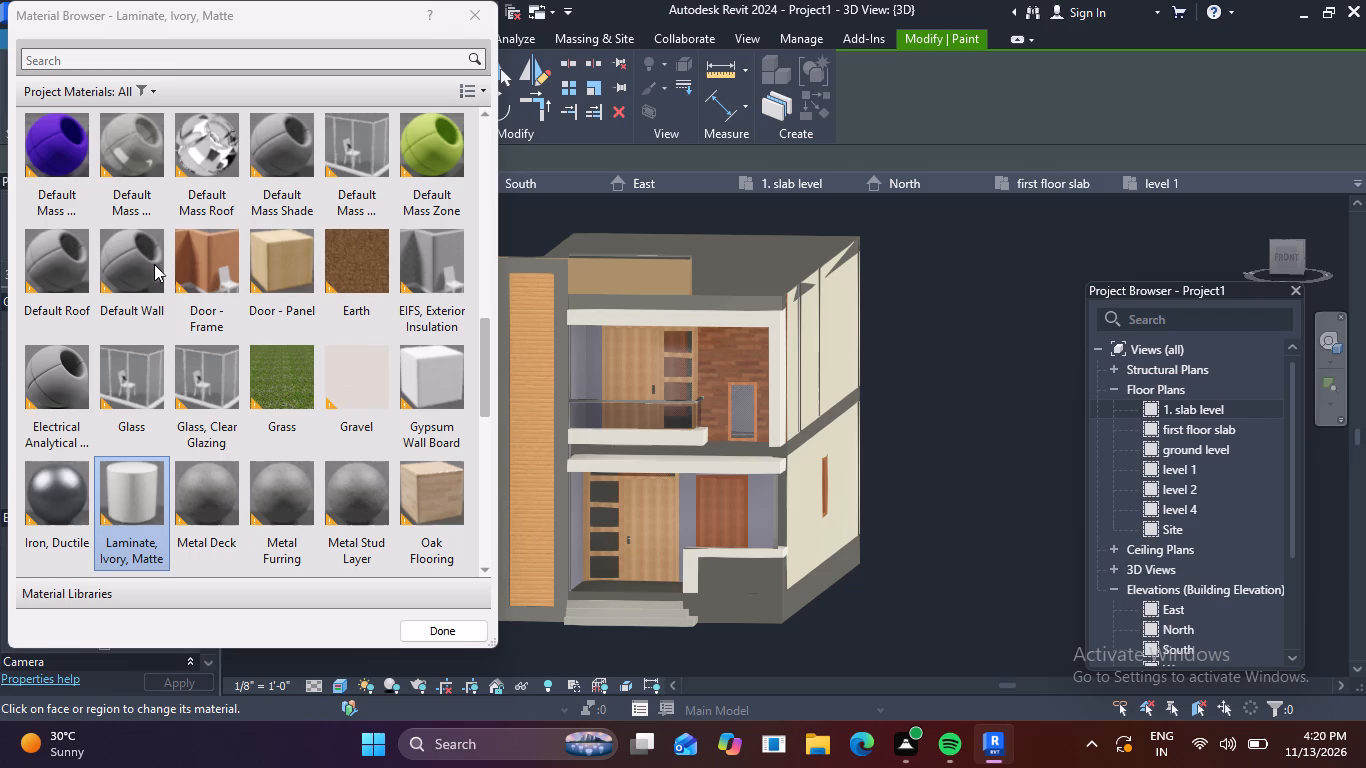
# Paint the front and side edge faces of the 6" slab between the storeys with Default Roof.
pyautogui.click(76, 261)
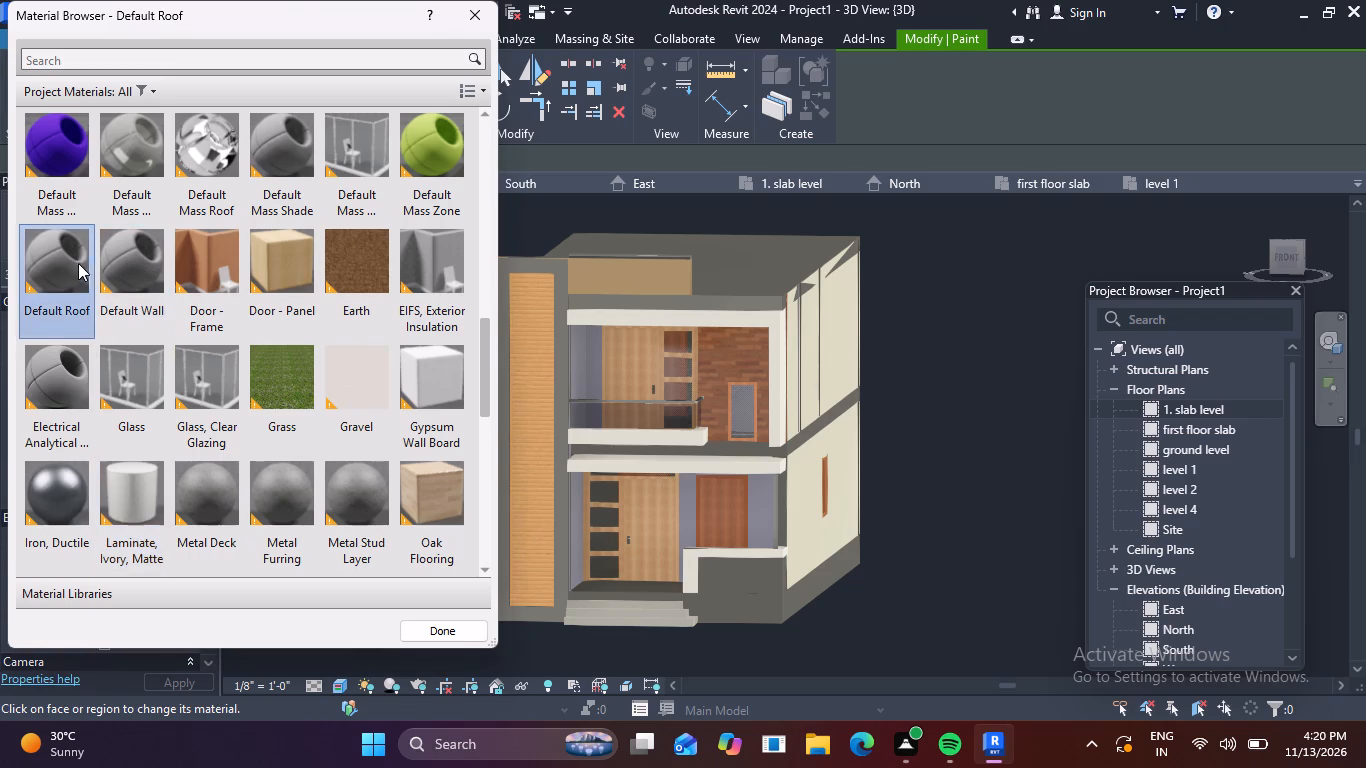
pyautogui.scroll(6, 783, 463)
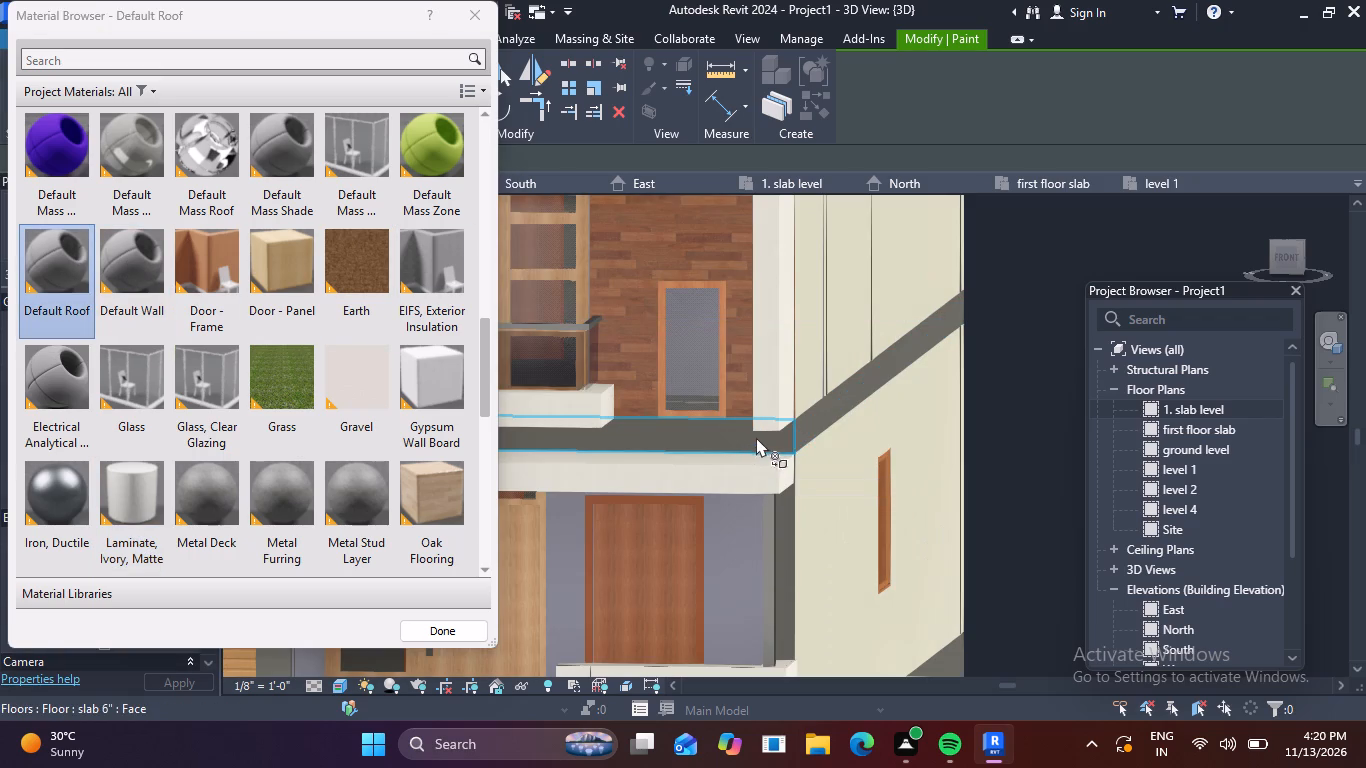
pyautogui.scroll(5, 765, 447)
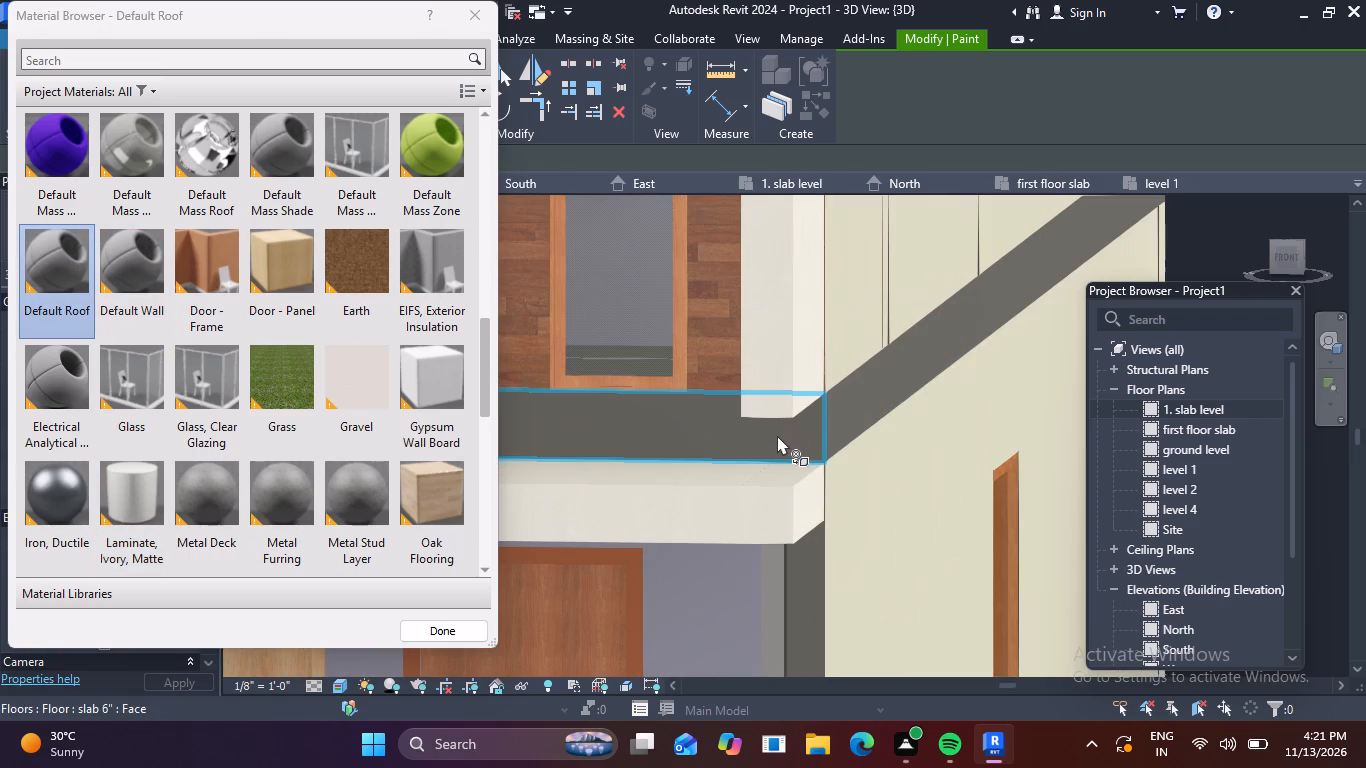
pyautogui.click(777, 435)
pyautogui.scroll(-4, 768, 438)
pyautogui.moveTo(741, 438); pyautogui.dragTo(731, 364, button='middle')
pyautogui.moveTo(801, 441); pyautogui.dragTo(795, 441, button='middle')
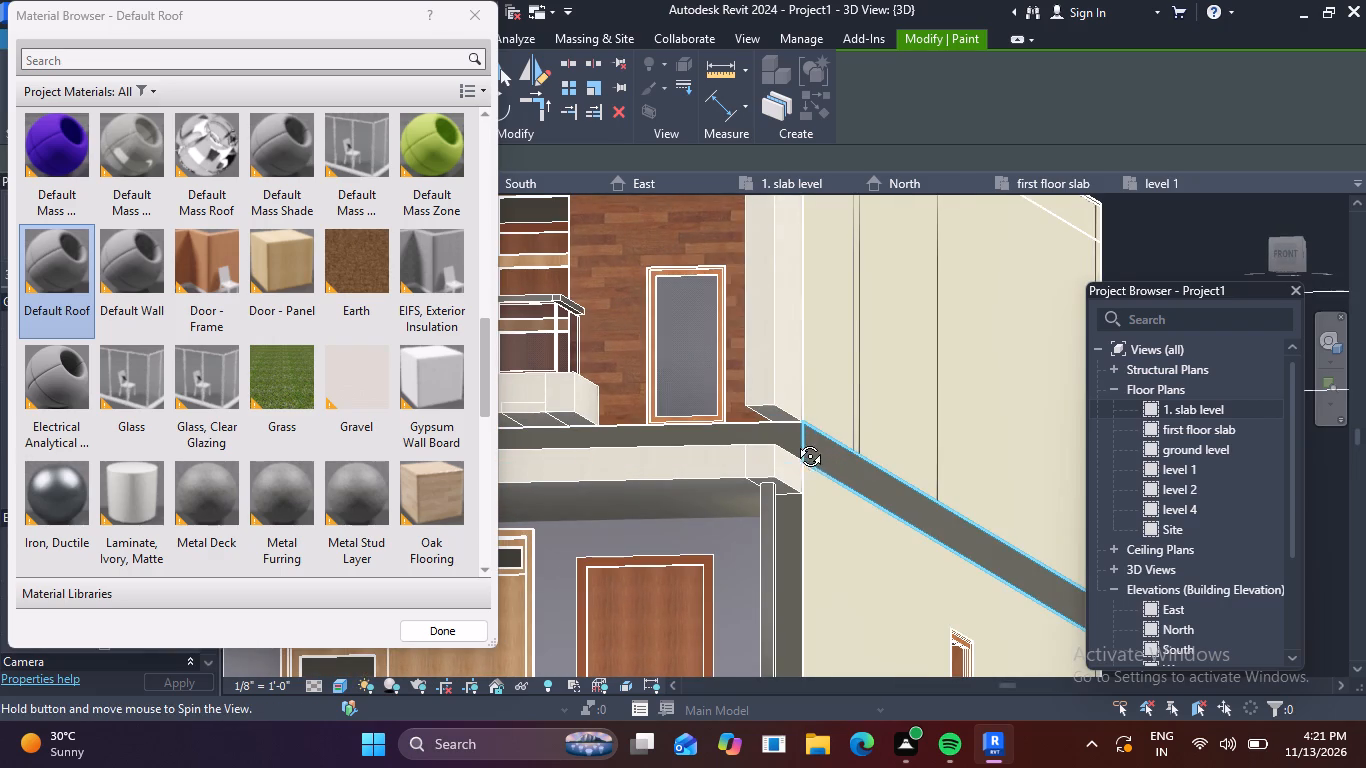
pyautogui.moveTo(795, 441); pyautogui.dragTo(725, 462, button='middle')
pyautogui.click(762, 430)
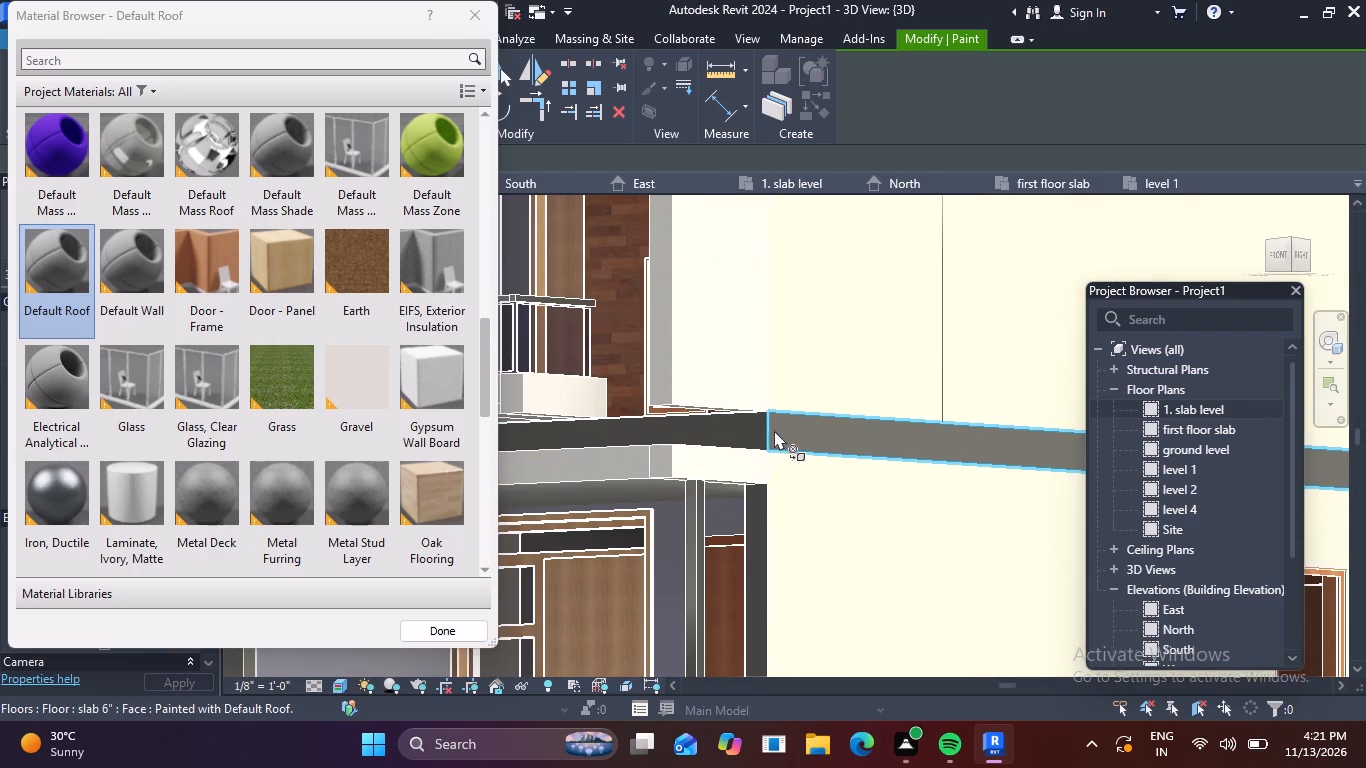
pyautogui.click(791, 426)
pyautogui.scroll(-6, 709, 483)
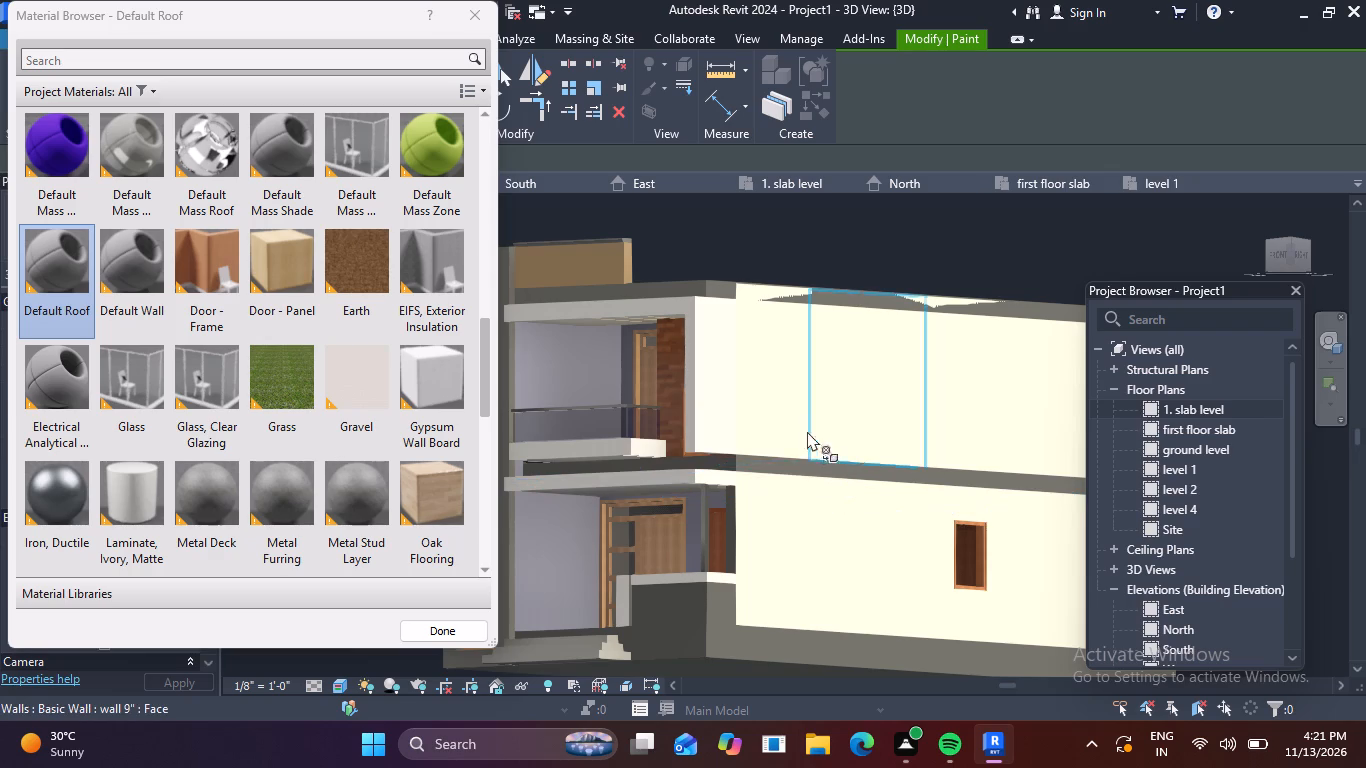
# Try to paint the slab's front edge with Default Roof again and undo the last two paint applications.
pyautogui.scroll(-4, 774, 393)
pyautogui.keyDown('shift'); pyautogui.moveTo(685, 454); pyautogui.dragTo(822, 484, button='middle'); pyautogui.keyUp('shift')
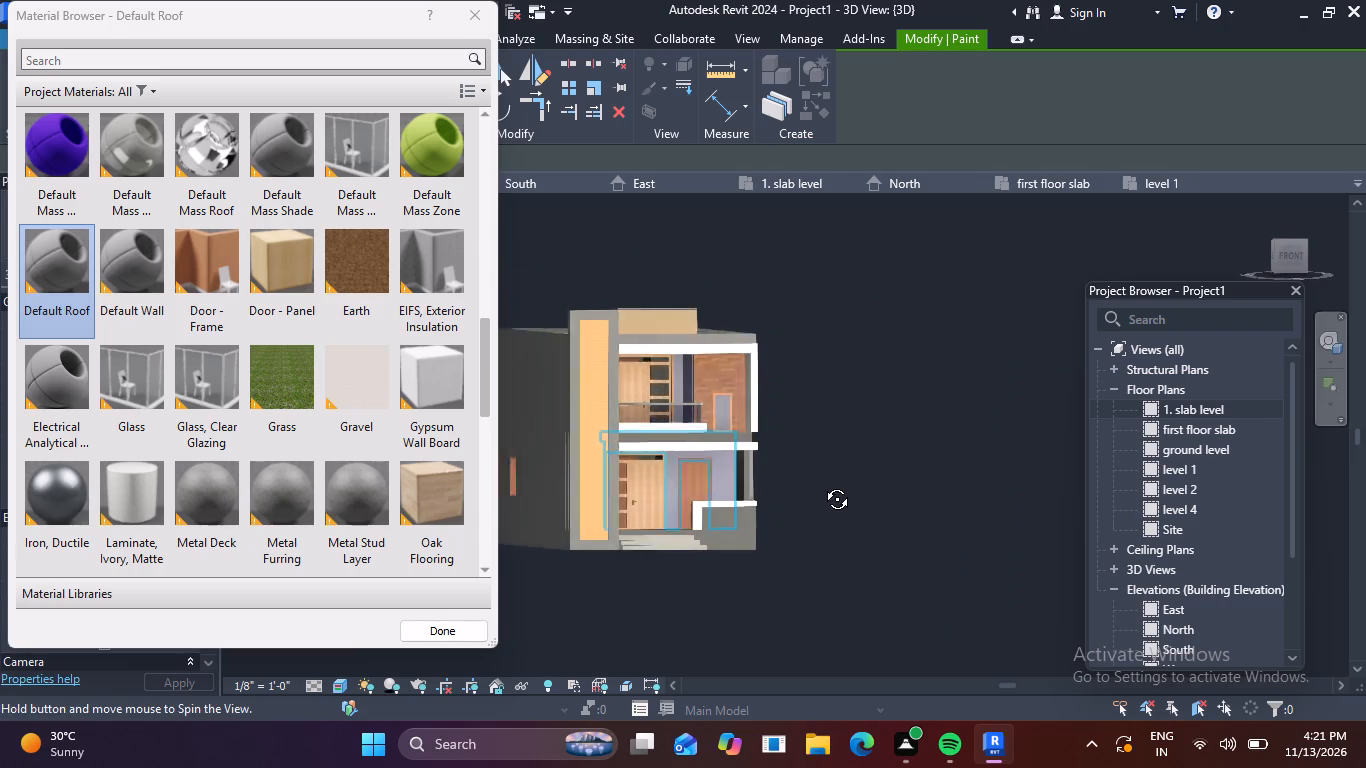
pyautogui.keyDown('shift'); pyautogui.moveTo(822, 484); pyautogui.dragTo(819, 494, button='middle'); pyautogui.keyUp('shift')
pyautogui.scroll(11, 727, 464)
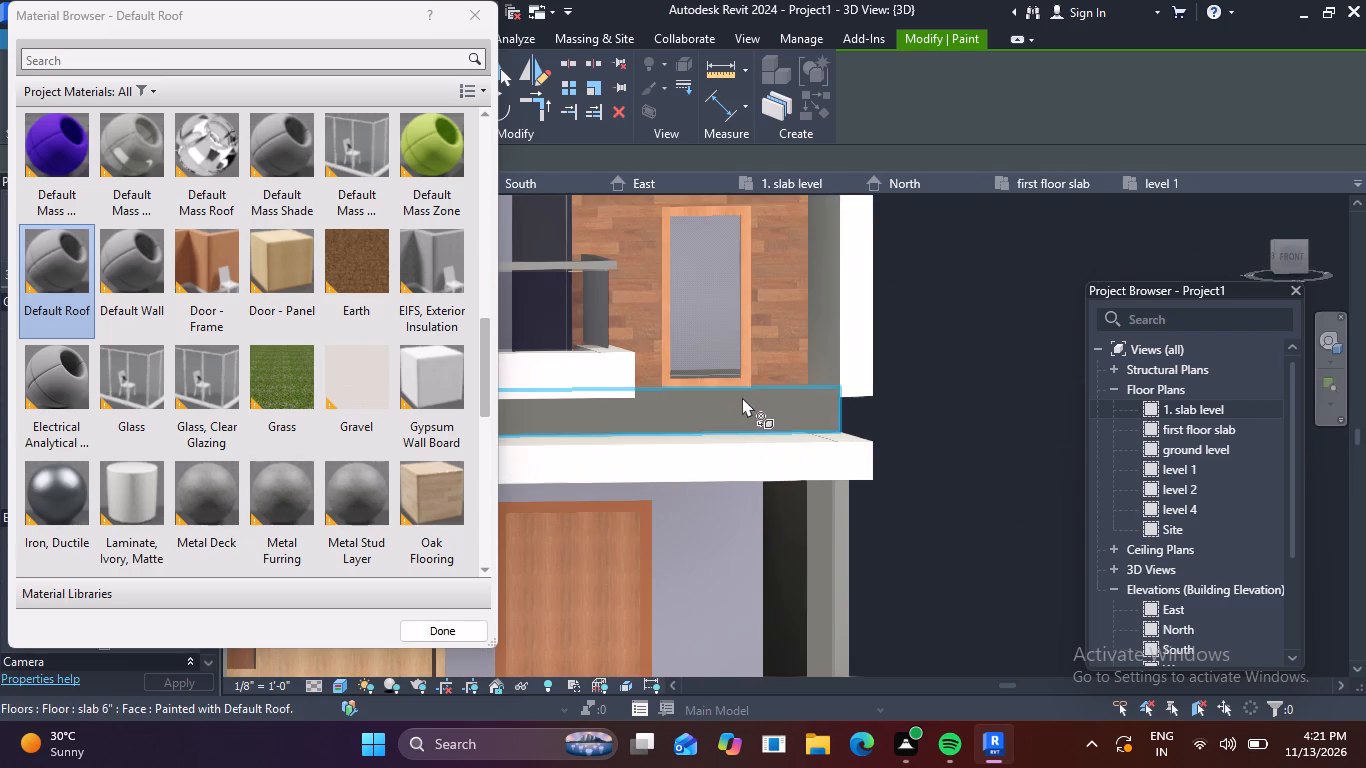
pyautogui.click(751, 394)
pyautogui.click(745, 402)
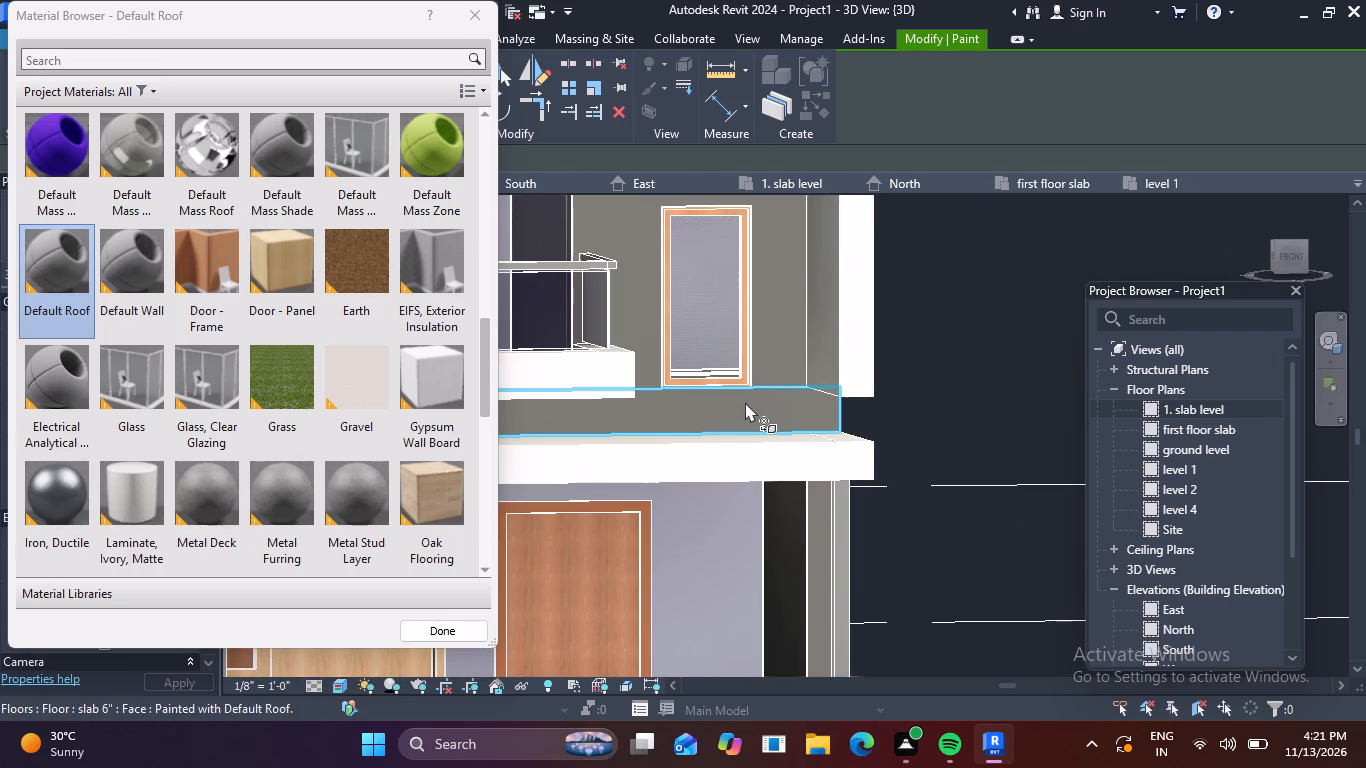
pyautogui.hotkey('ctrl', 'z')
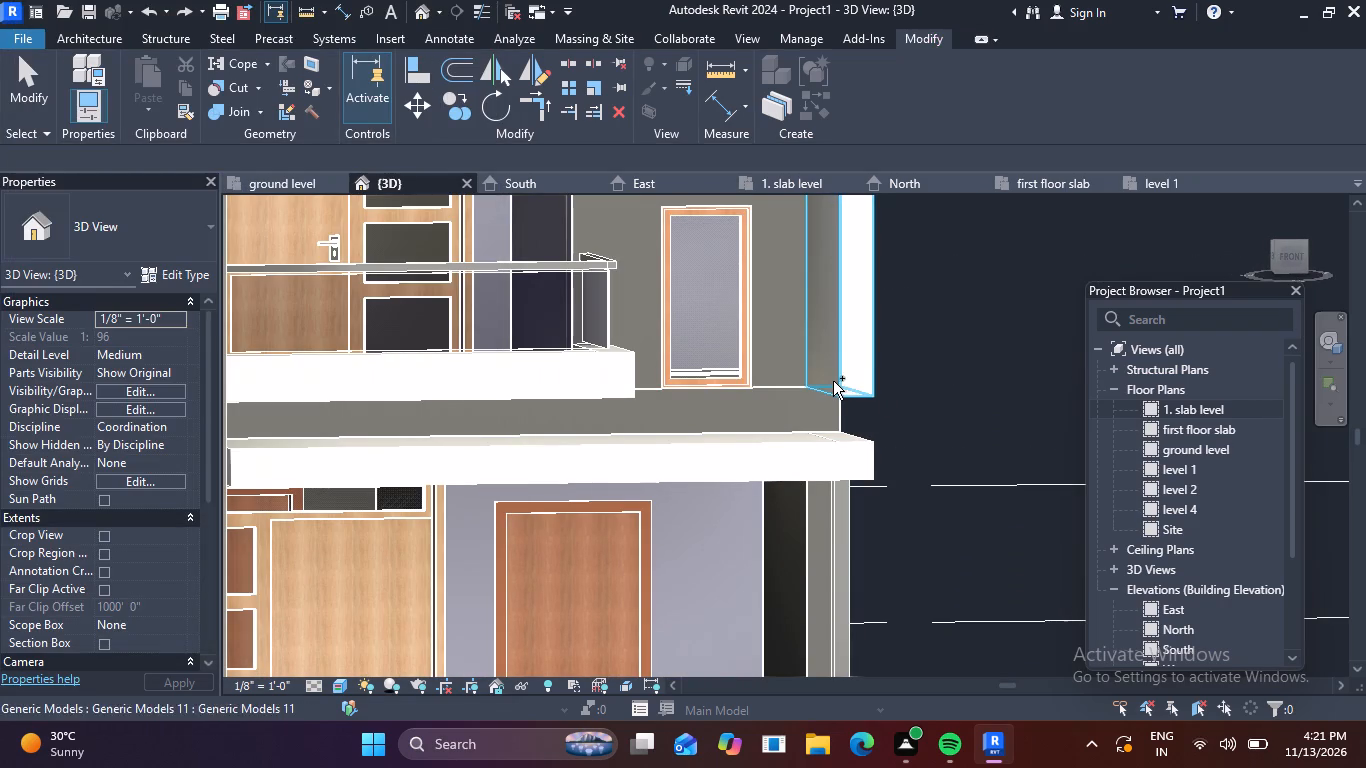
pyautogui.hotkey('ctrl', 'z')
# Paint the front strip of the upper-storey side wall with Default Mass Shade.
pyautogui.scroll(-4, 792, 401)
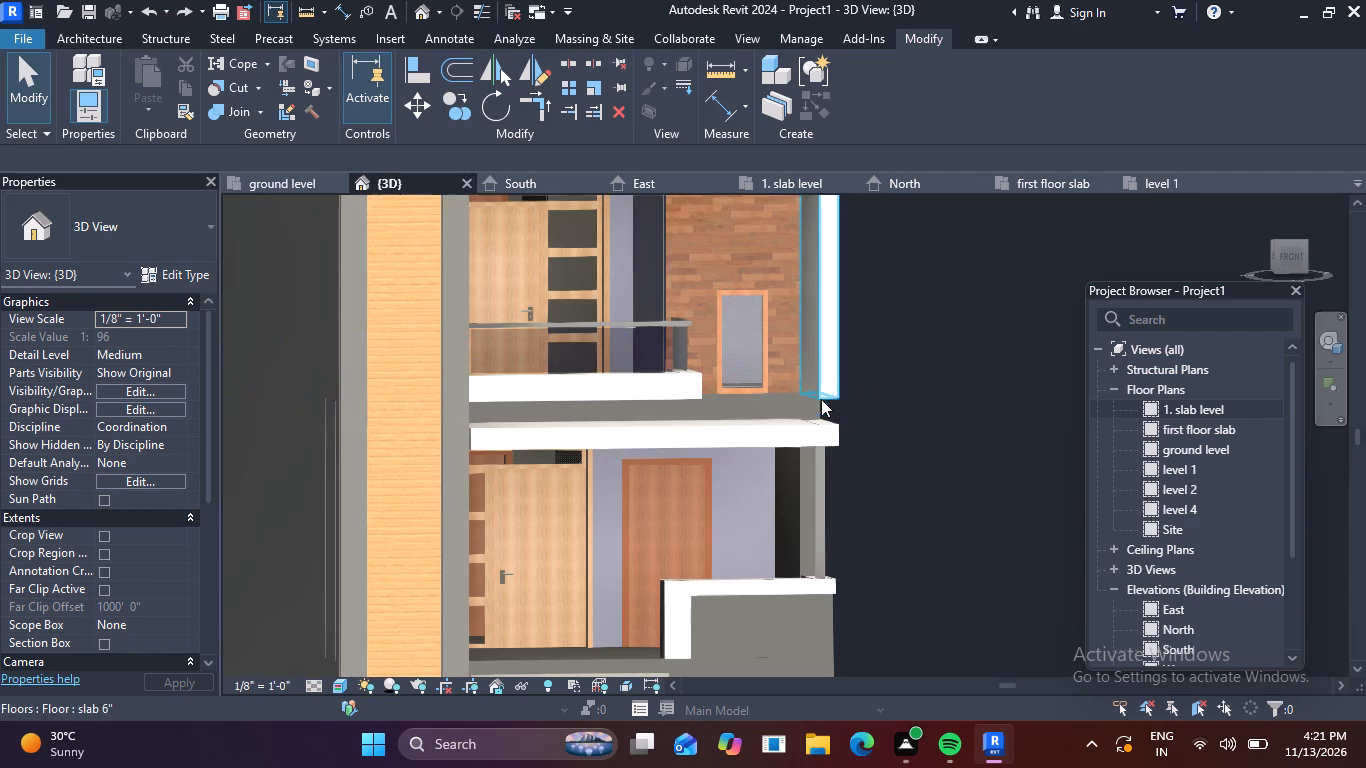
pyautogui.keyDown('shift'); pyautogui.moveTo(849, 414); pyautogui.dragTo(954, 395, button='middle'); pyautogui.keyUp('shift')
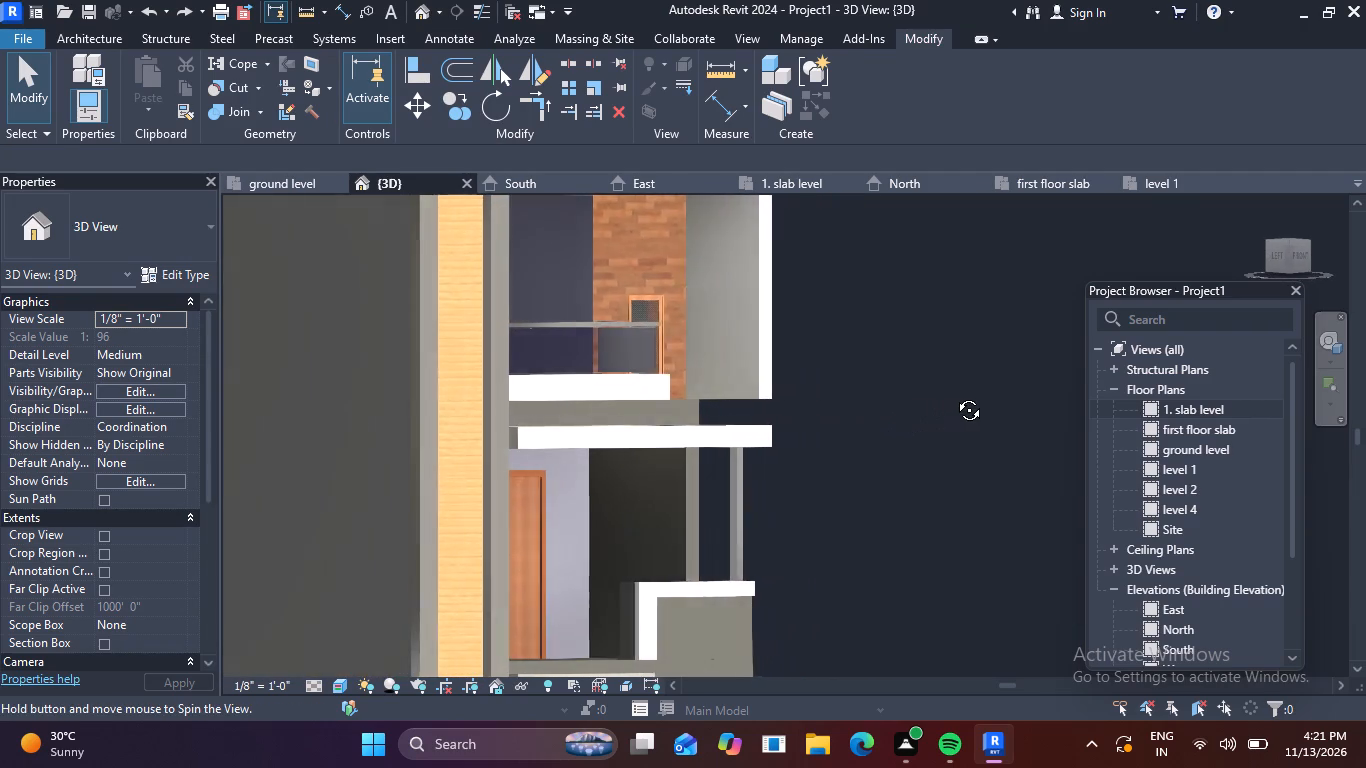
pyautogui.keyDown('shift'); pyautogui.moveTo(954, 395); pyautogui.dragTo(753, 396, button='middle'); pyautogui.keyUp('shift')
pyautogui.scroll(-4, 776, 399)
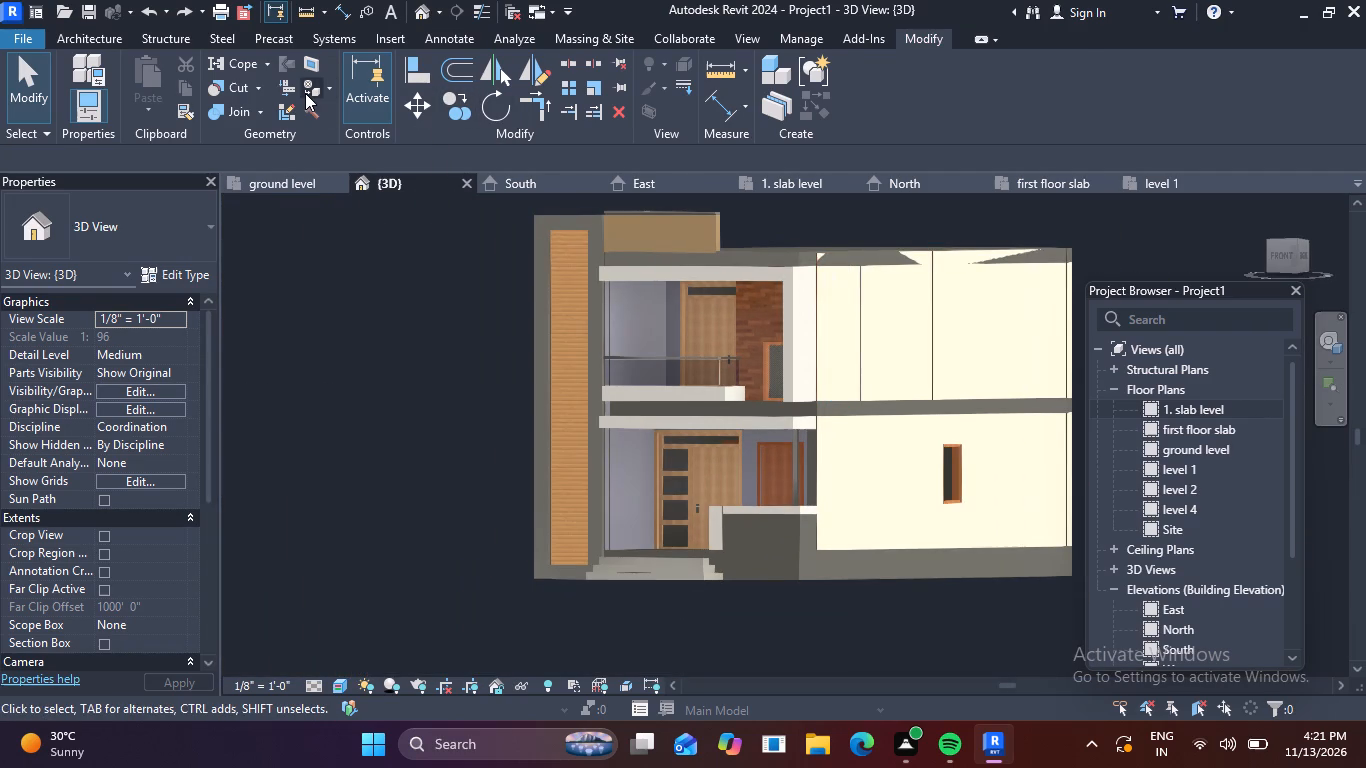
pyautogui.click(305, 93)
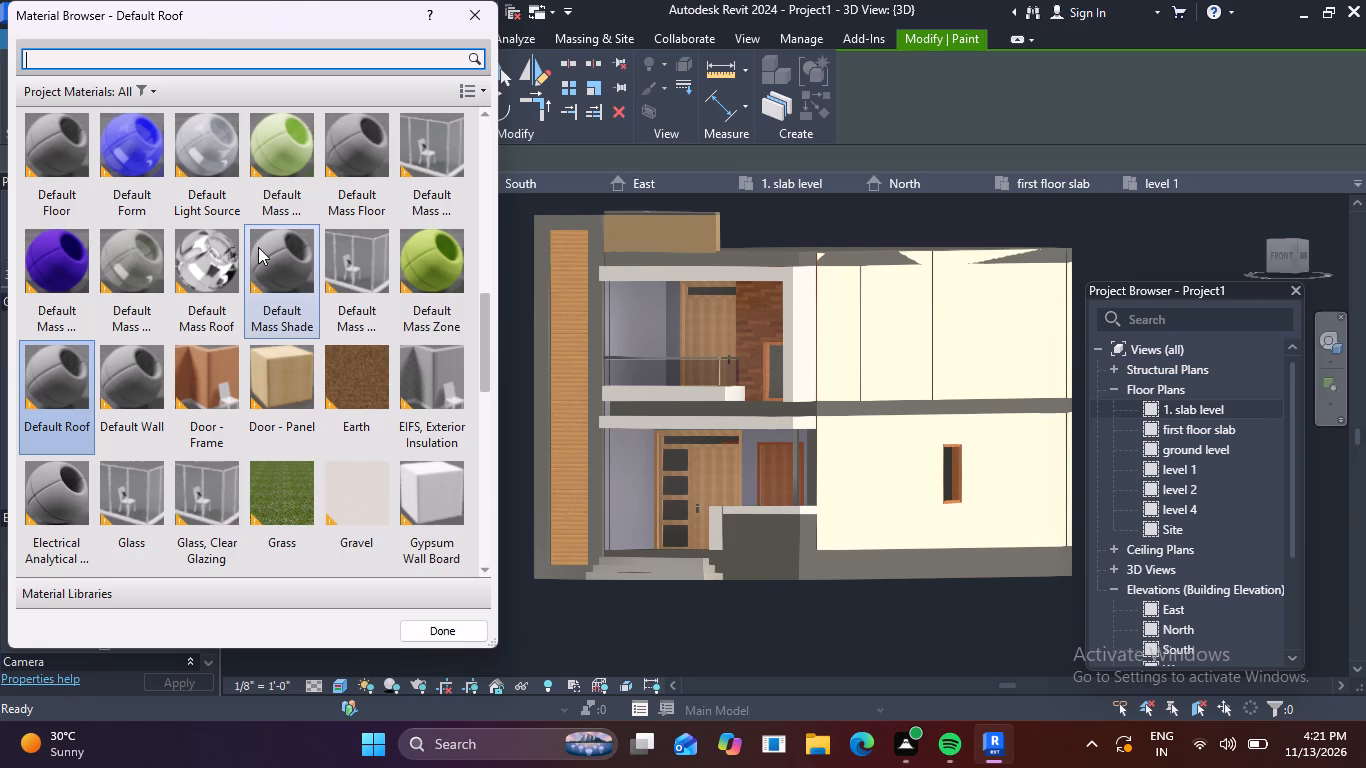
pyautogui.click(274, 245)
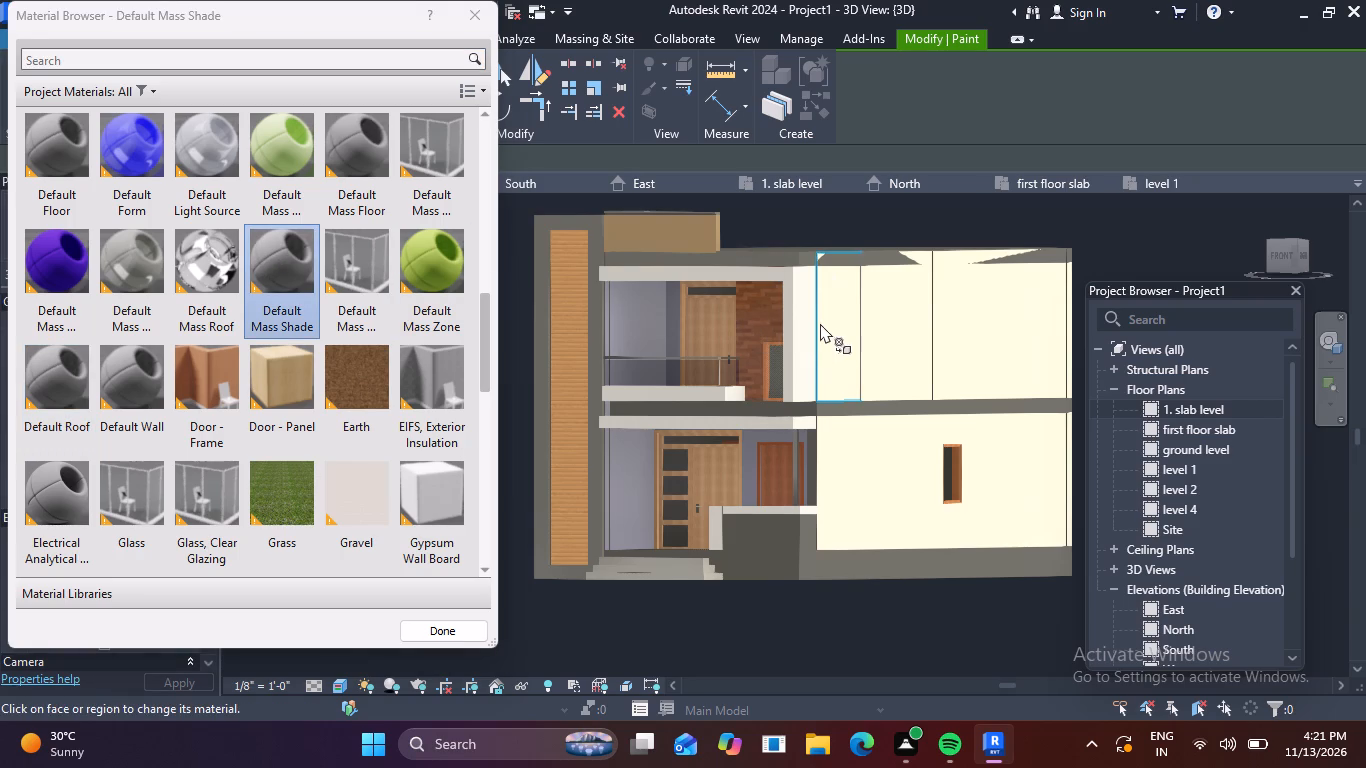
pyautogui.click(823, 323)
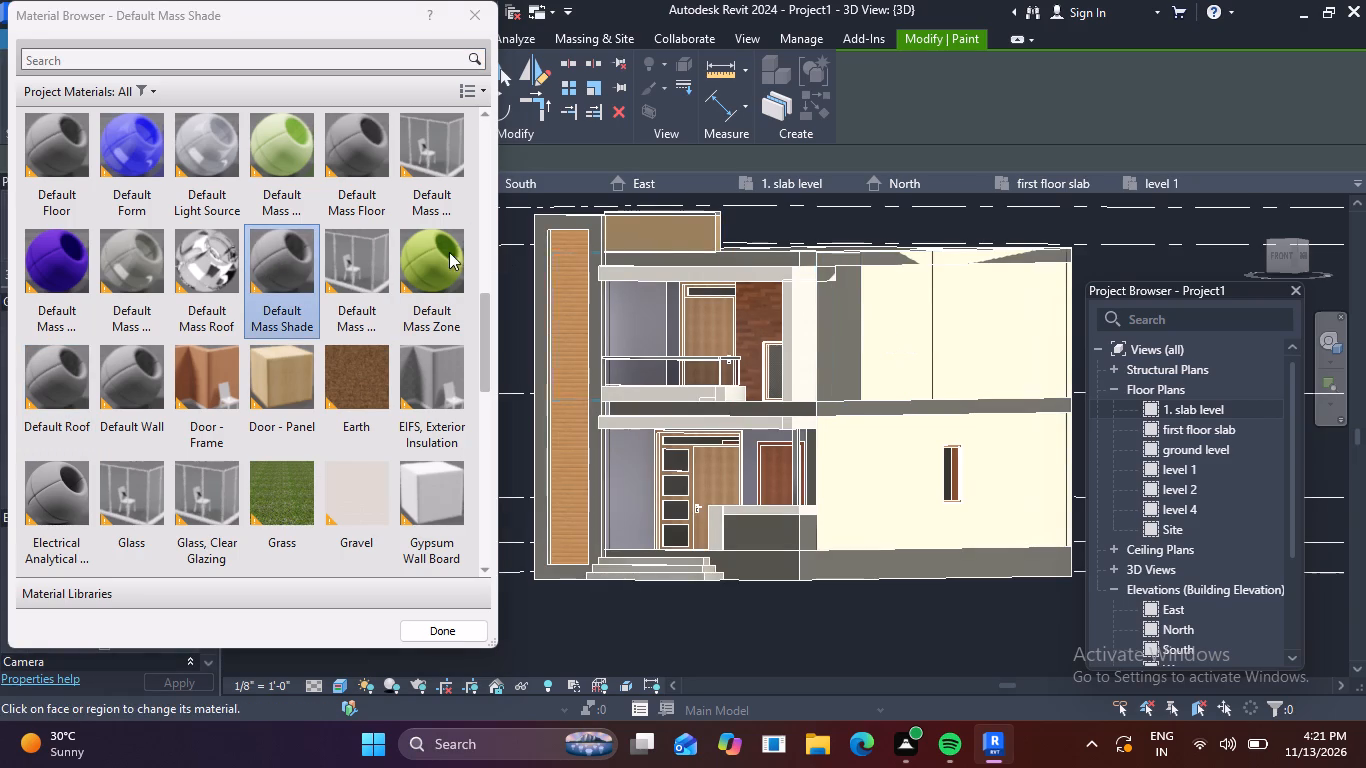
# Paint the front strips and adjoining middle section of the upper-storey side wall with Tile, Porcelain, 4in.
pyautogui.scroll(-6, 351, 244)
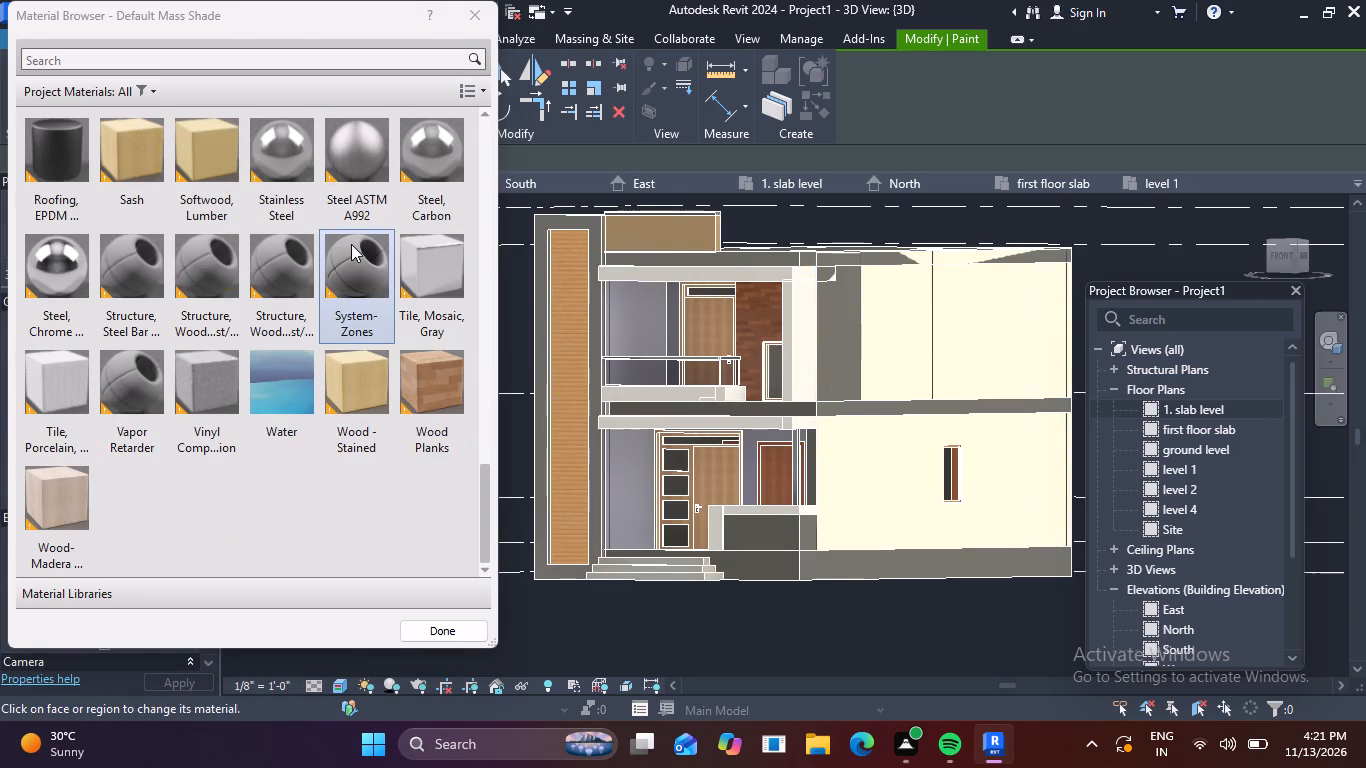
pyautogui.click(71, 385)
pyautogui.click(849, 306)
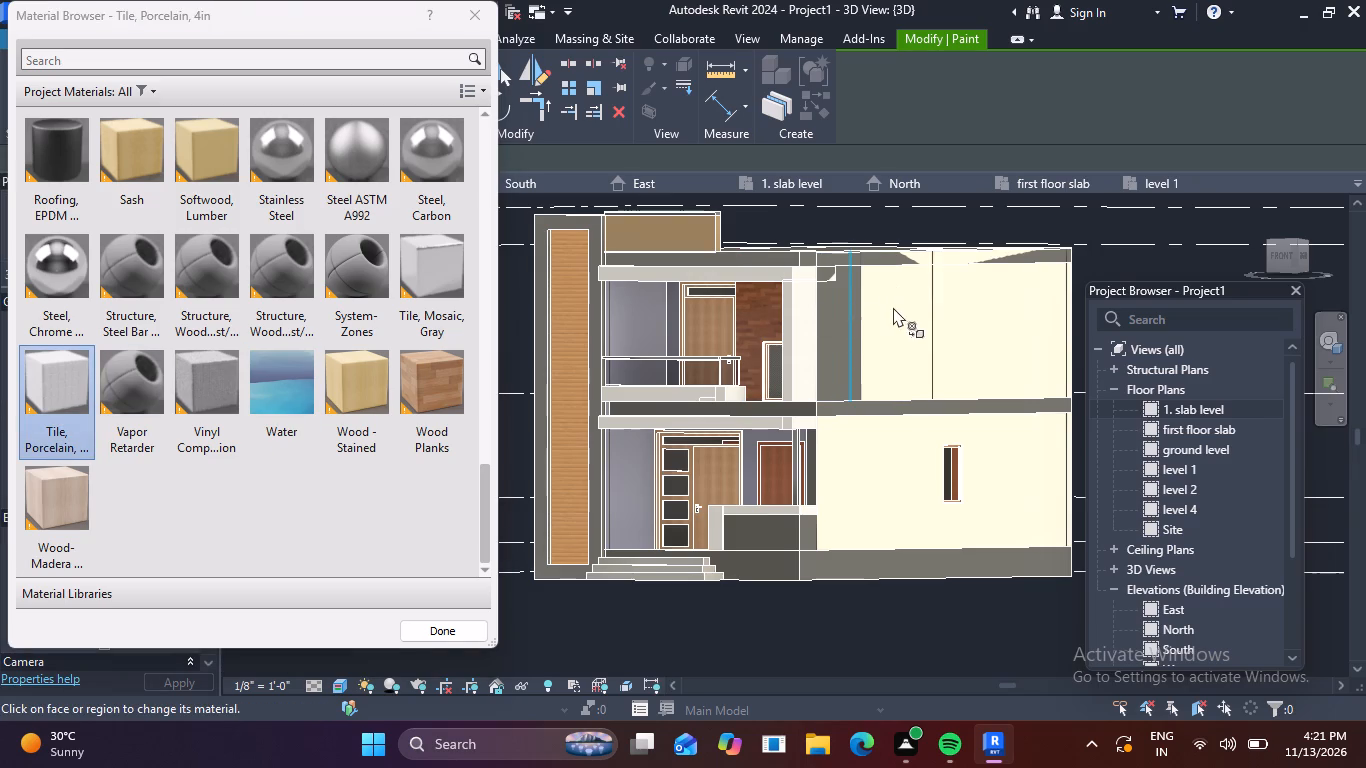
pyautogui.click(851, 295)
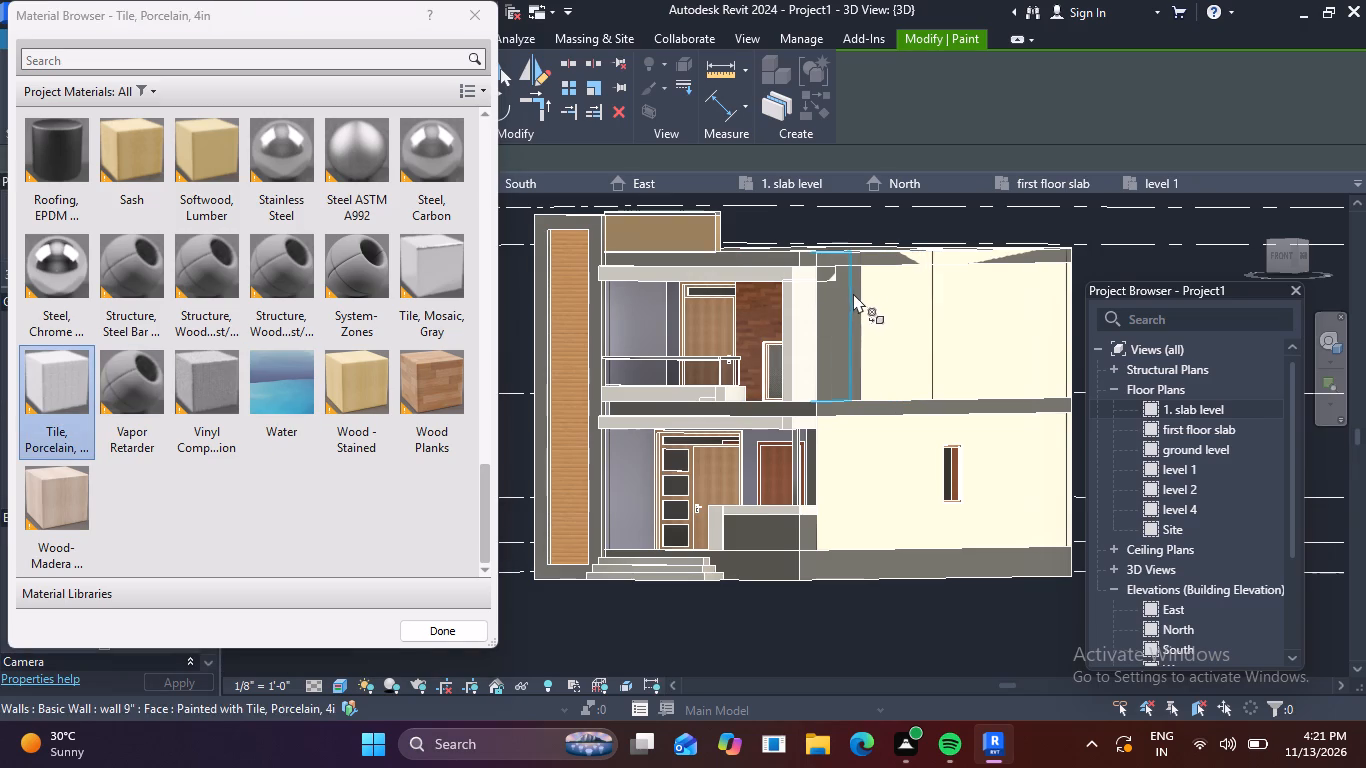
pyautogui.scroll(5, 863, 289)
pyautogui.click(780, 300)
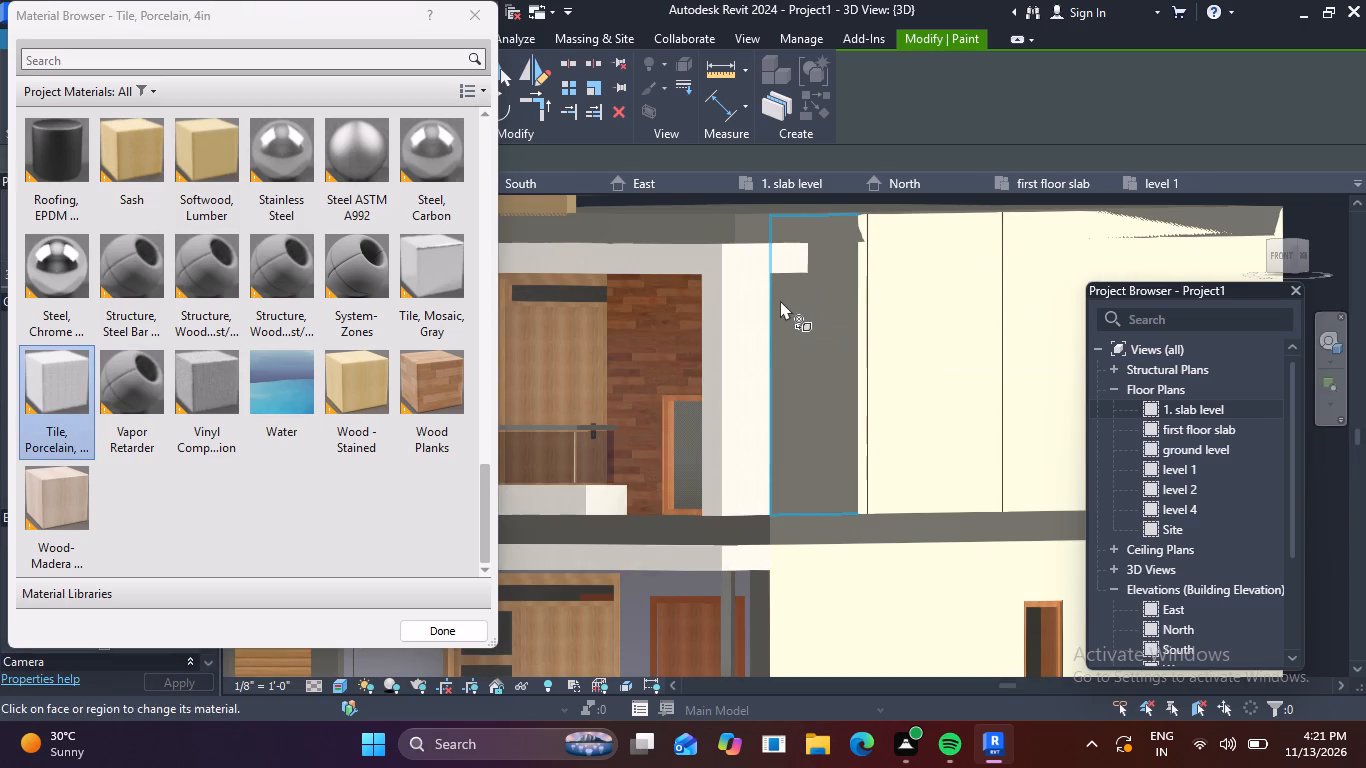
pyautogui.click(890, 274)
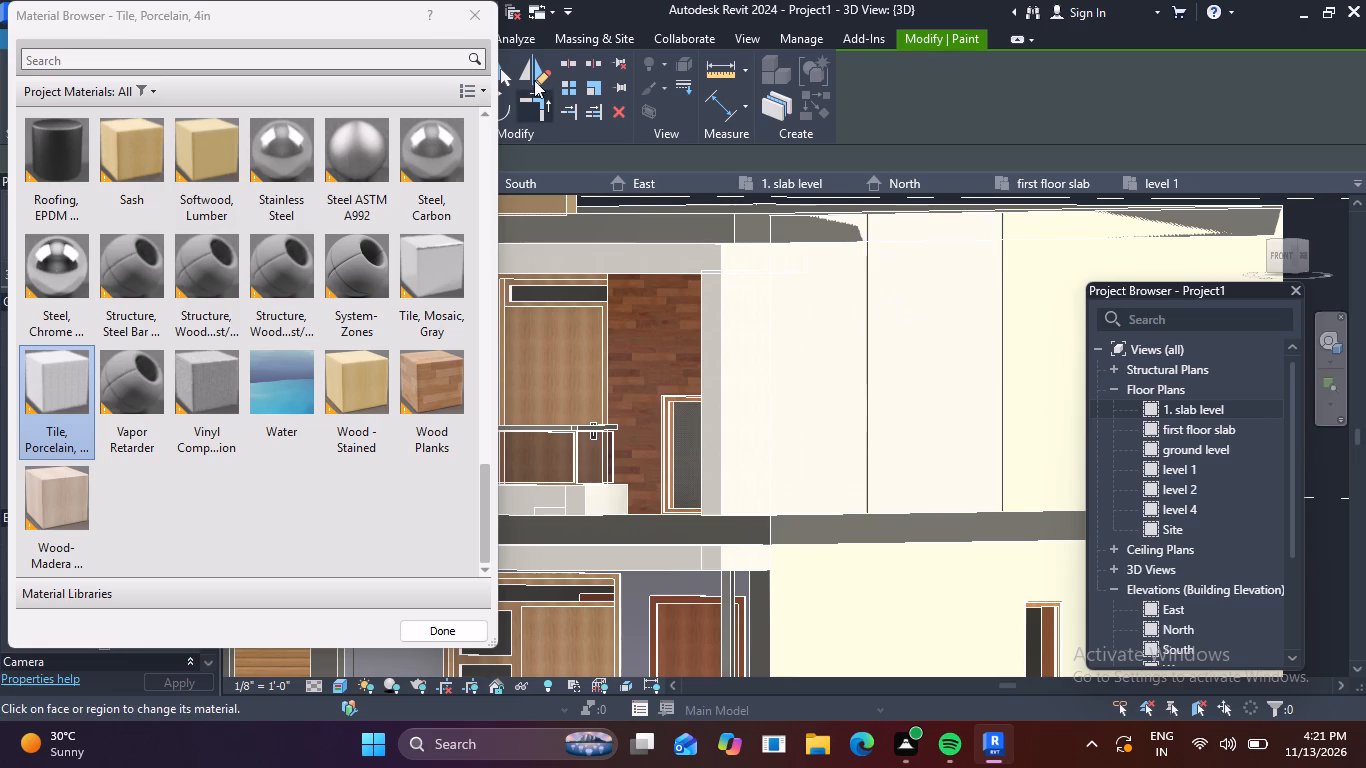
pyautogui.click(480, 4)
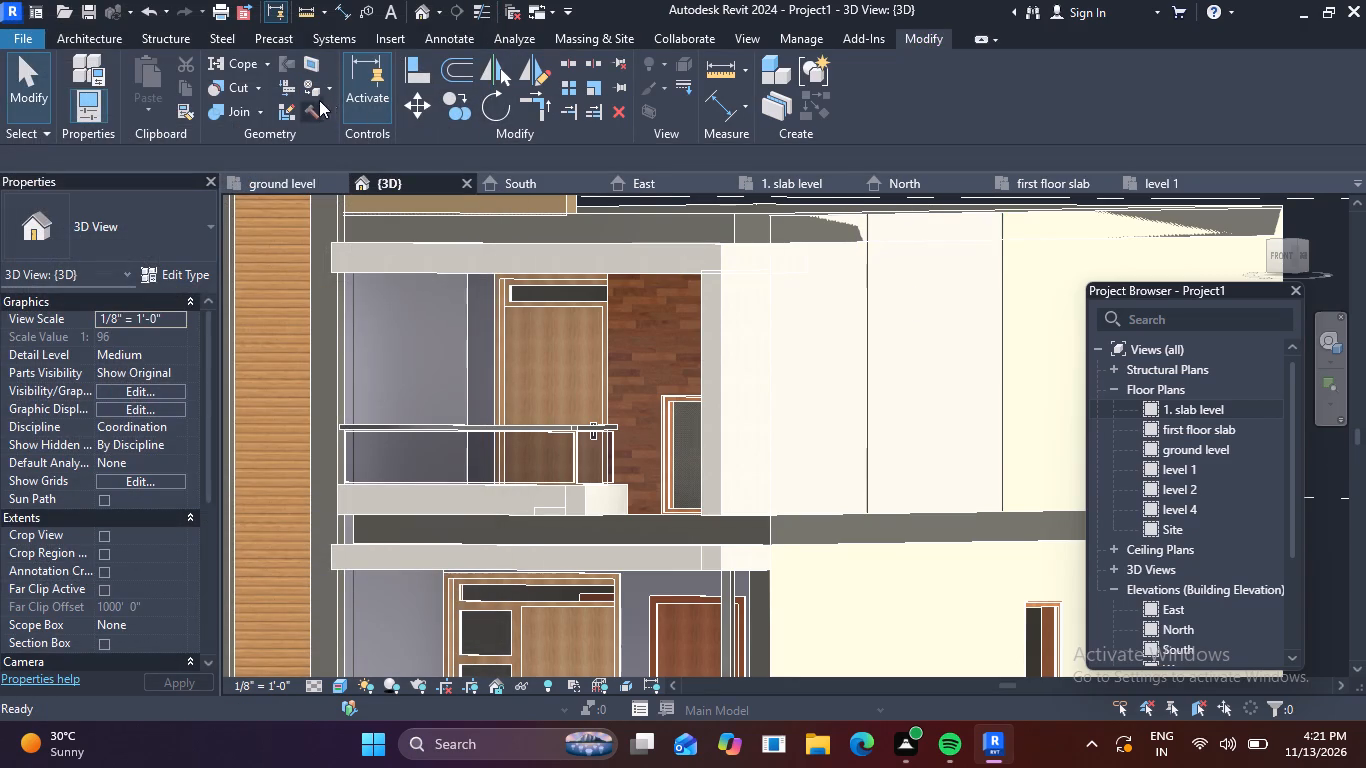
# Remove the paint from all sections of the upper-storey side wall and from the ground-storey side wall around the window.
pyautogui.click(327, 95)
pyautogui.click(337, 161)
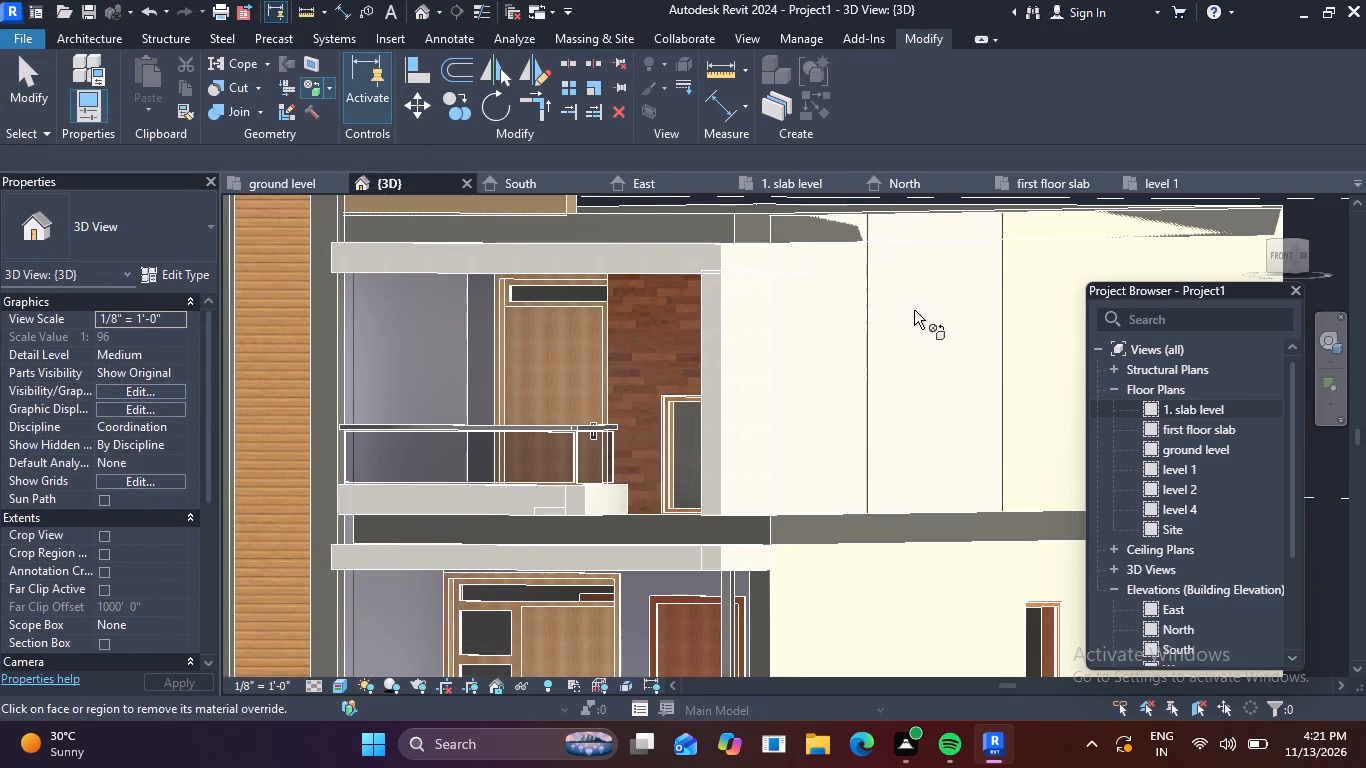
pyautogui.click(851, 320)
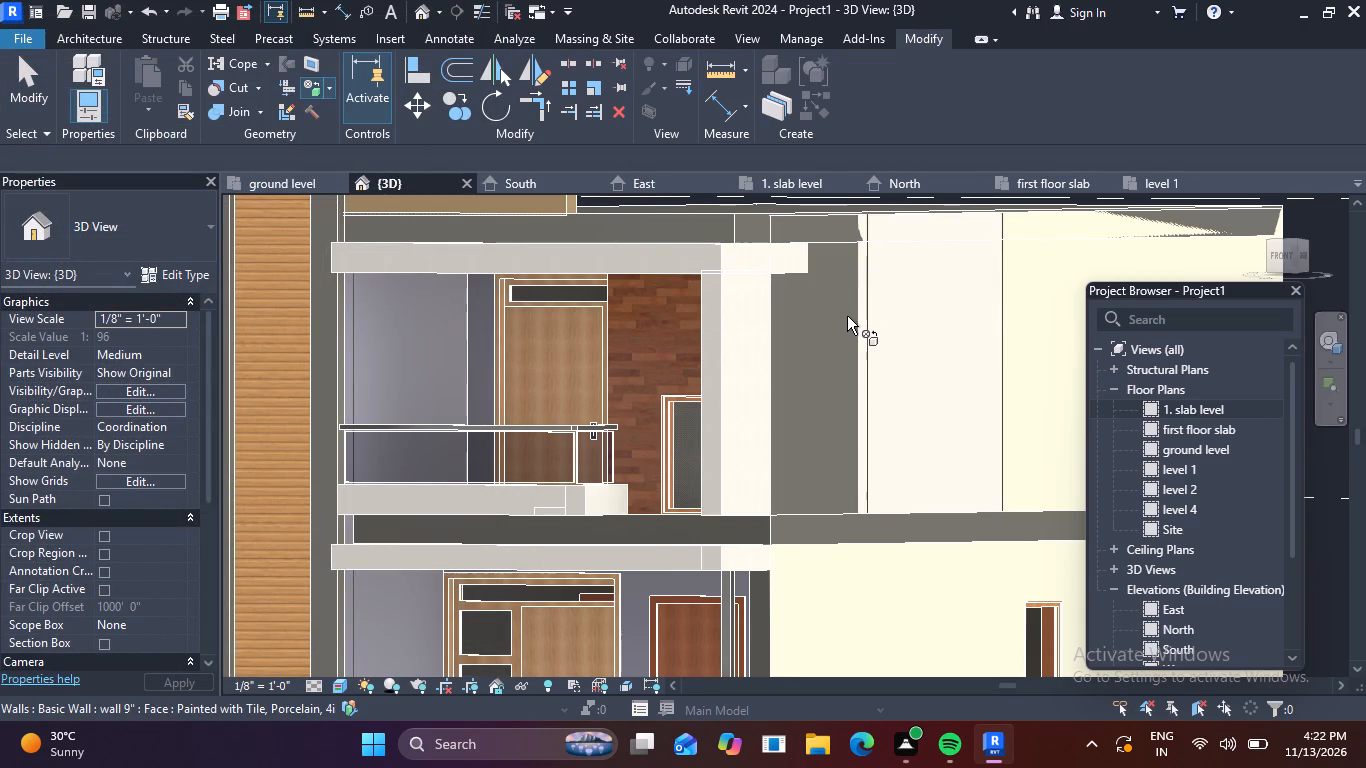
pyautogui.click(847, 316)
pyautogui.click(896, 299)
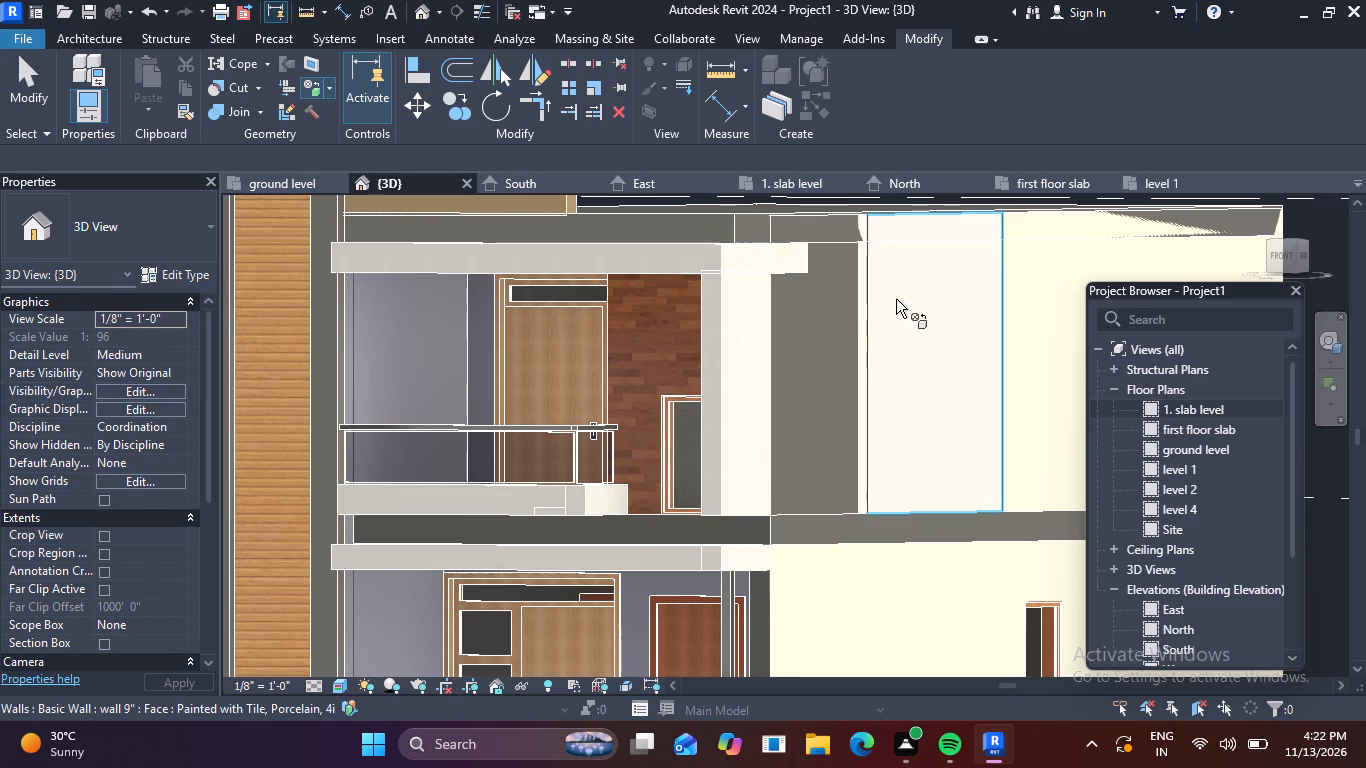
pyautogui.scroll(-4, 905, 307)
pyautogui.moveTo(930, 324); pyautogui.dragTo(842, 339, button='middle')
pyautogui.scroll(1, 857, 328)
pyautogui.click(927, 325)
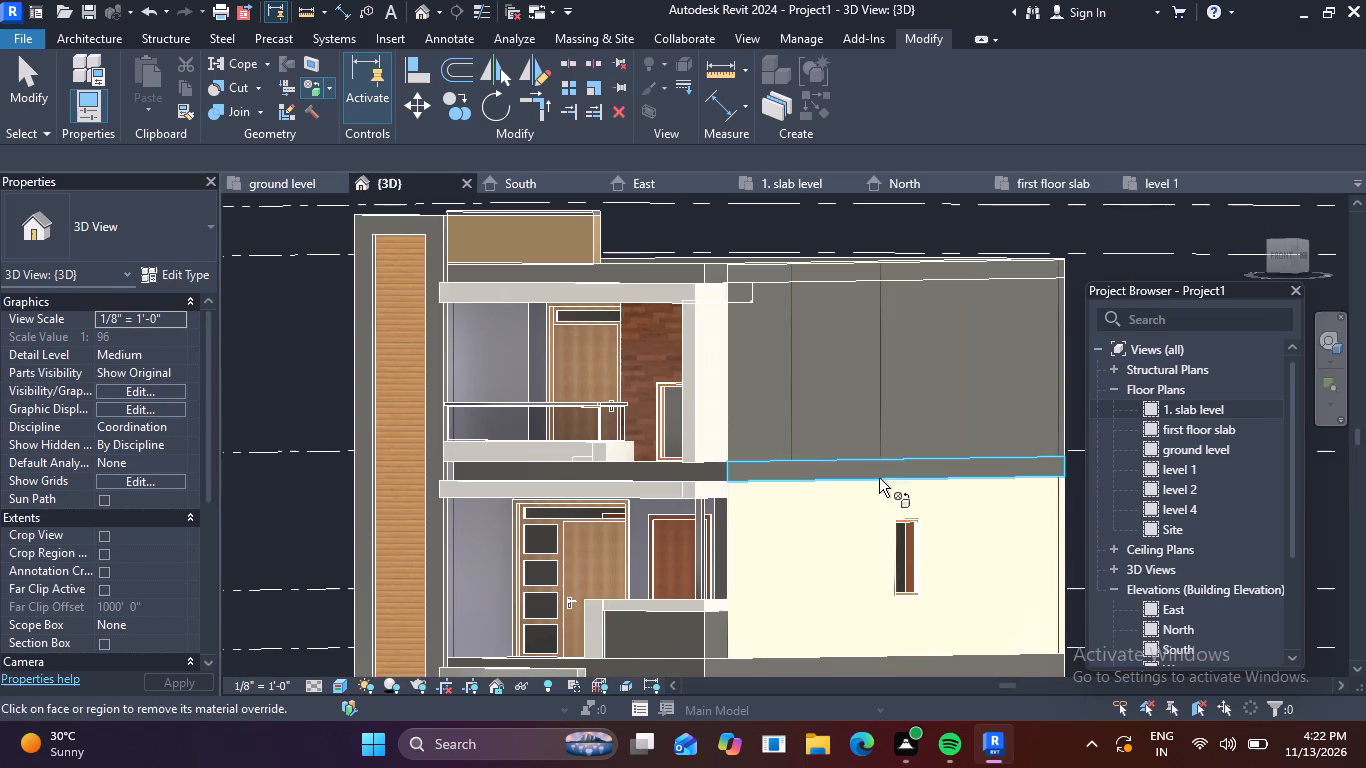
pyautogui.click(819, 547)
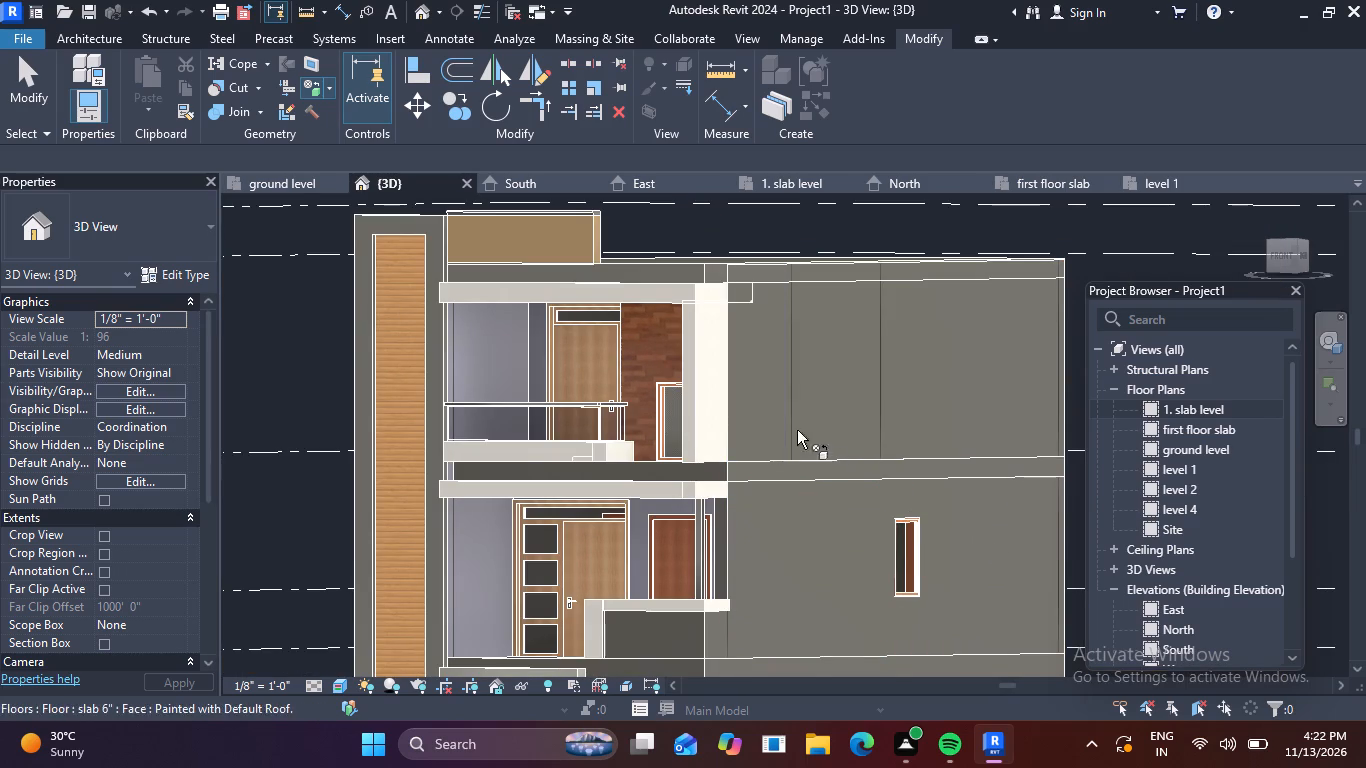
pyautogui.press('Escape')
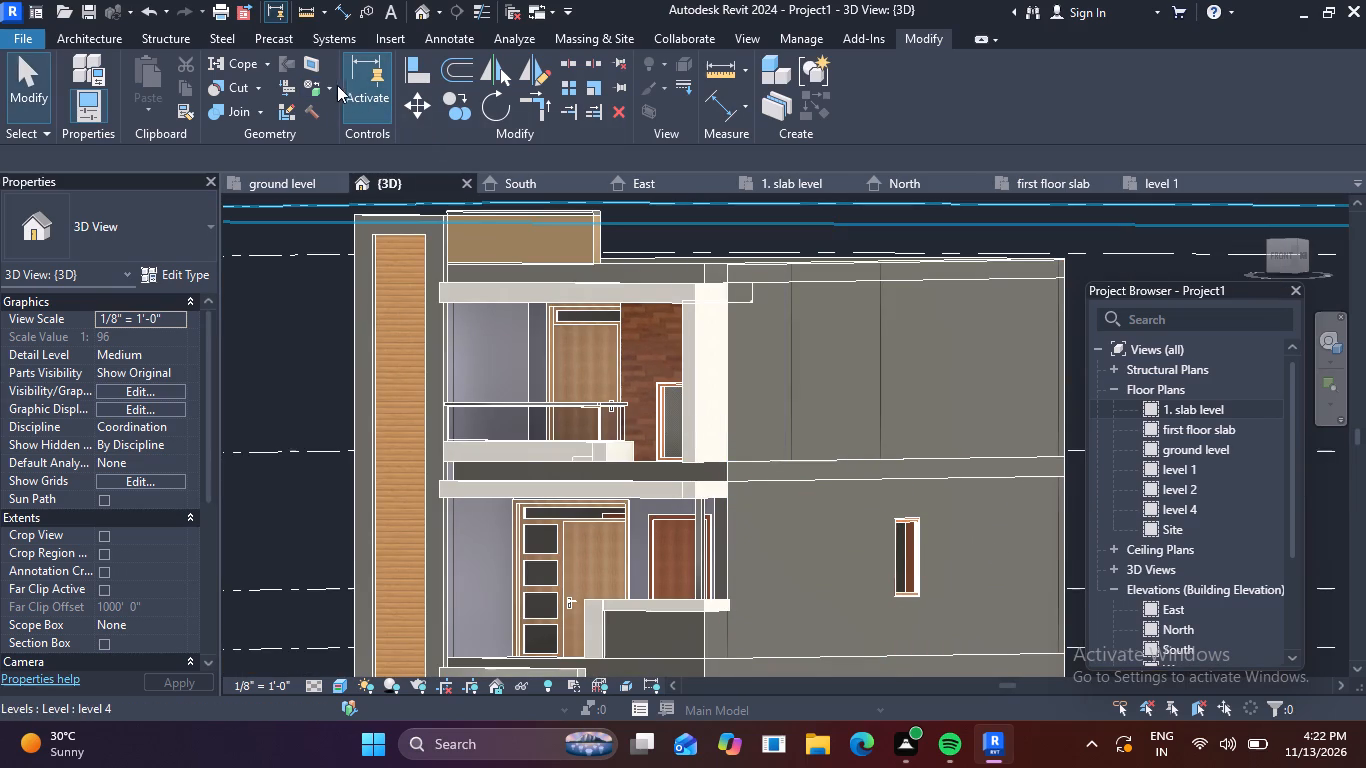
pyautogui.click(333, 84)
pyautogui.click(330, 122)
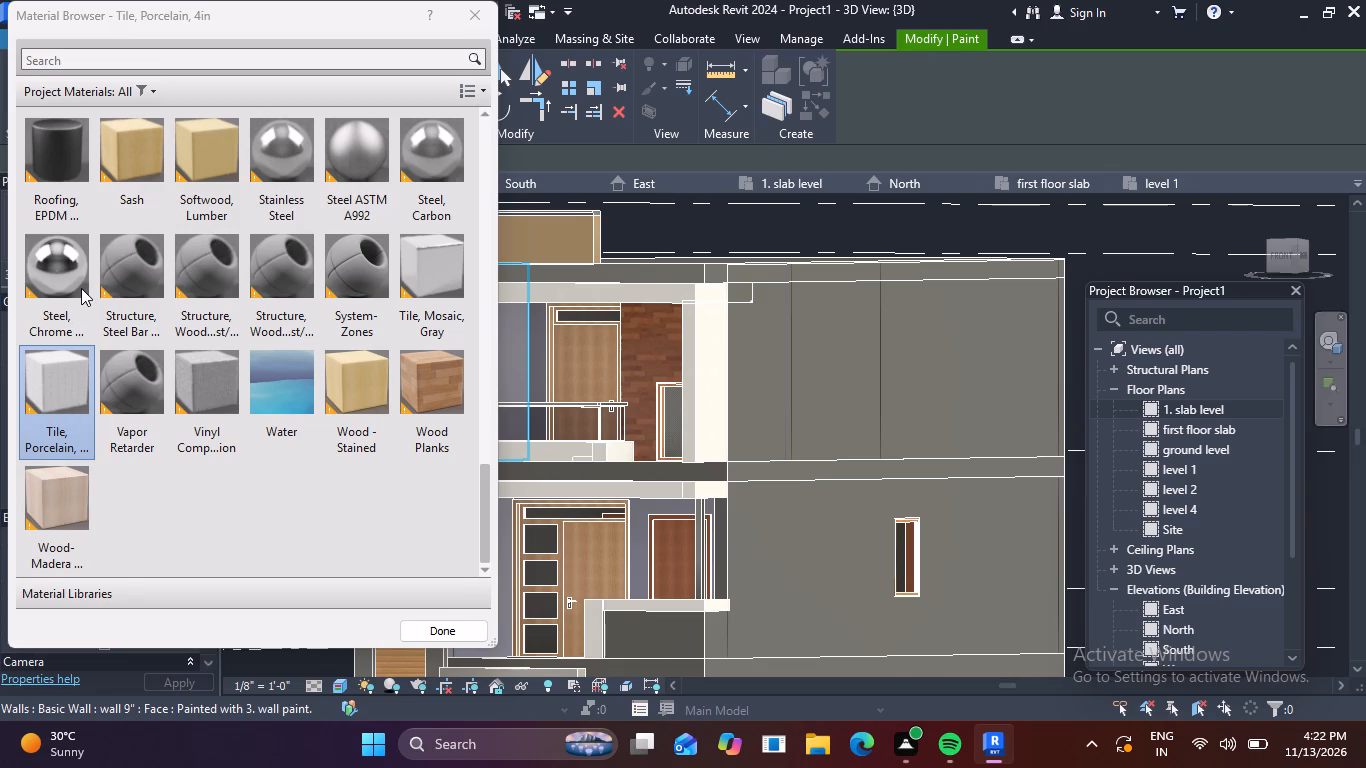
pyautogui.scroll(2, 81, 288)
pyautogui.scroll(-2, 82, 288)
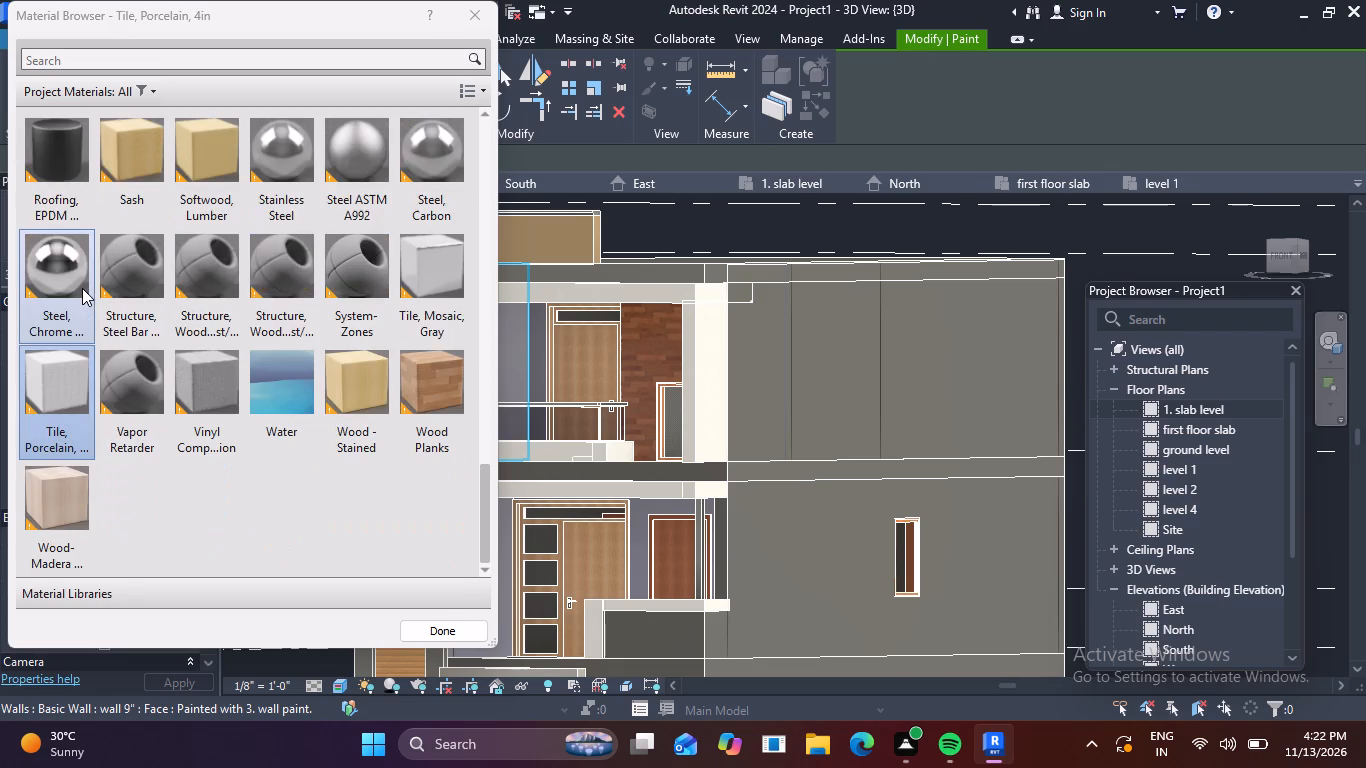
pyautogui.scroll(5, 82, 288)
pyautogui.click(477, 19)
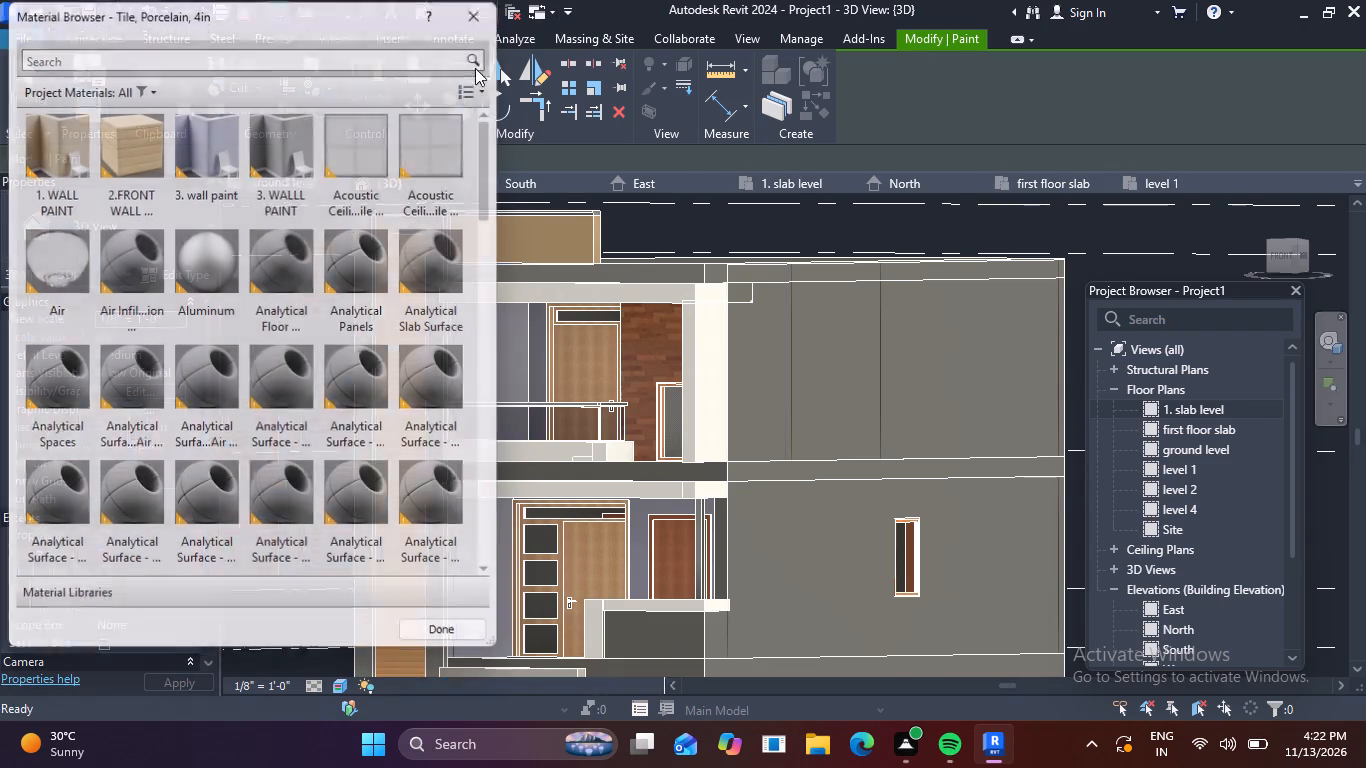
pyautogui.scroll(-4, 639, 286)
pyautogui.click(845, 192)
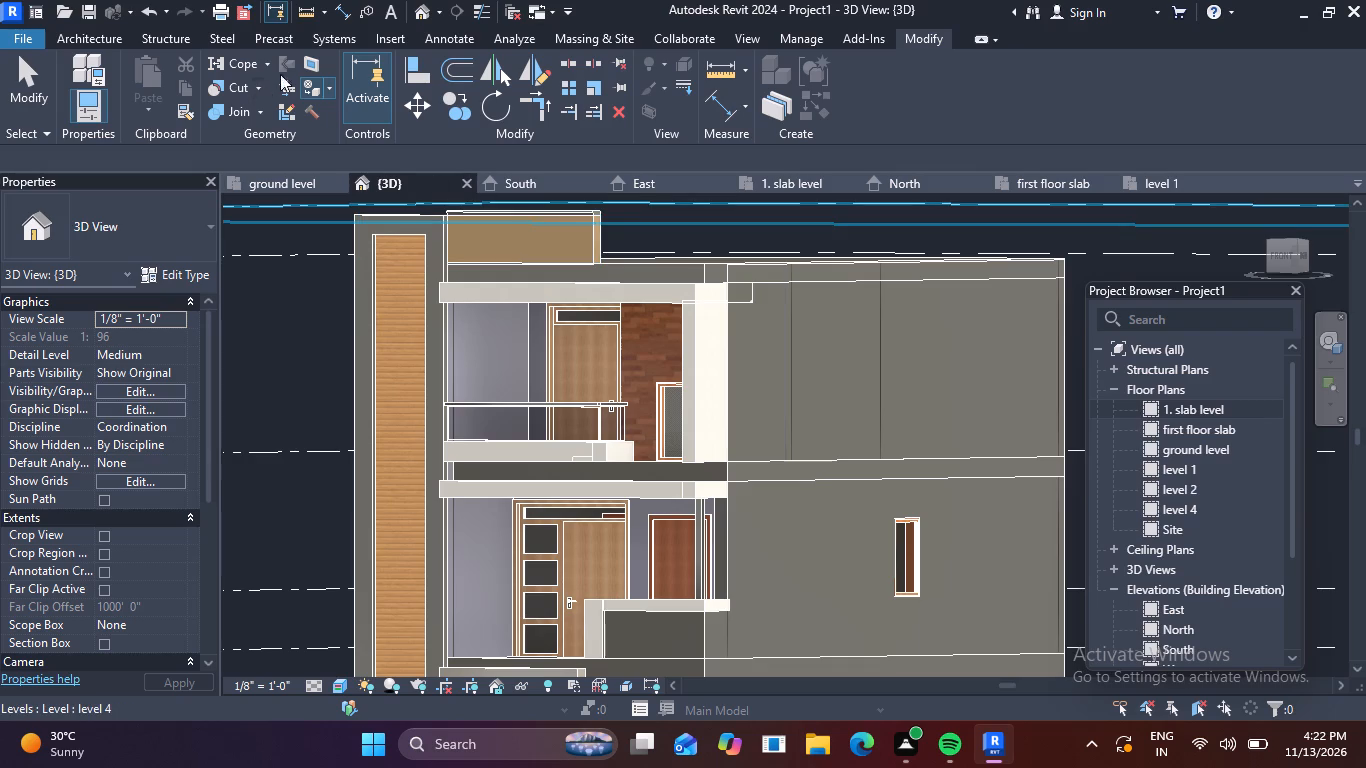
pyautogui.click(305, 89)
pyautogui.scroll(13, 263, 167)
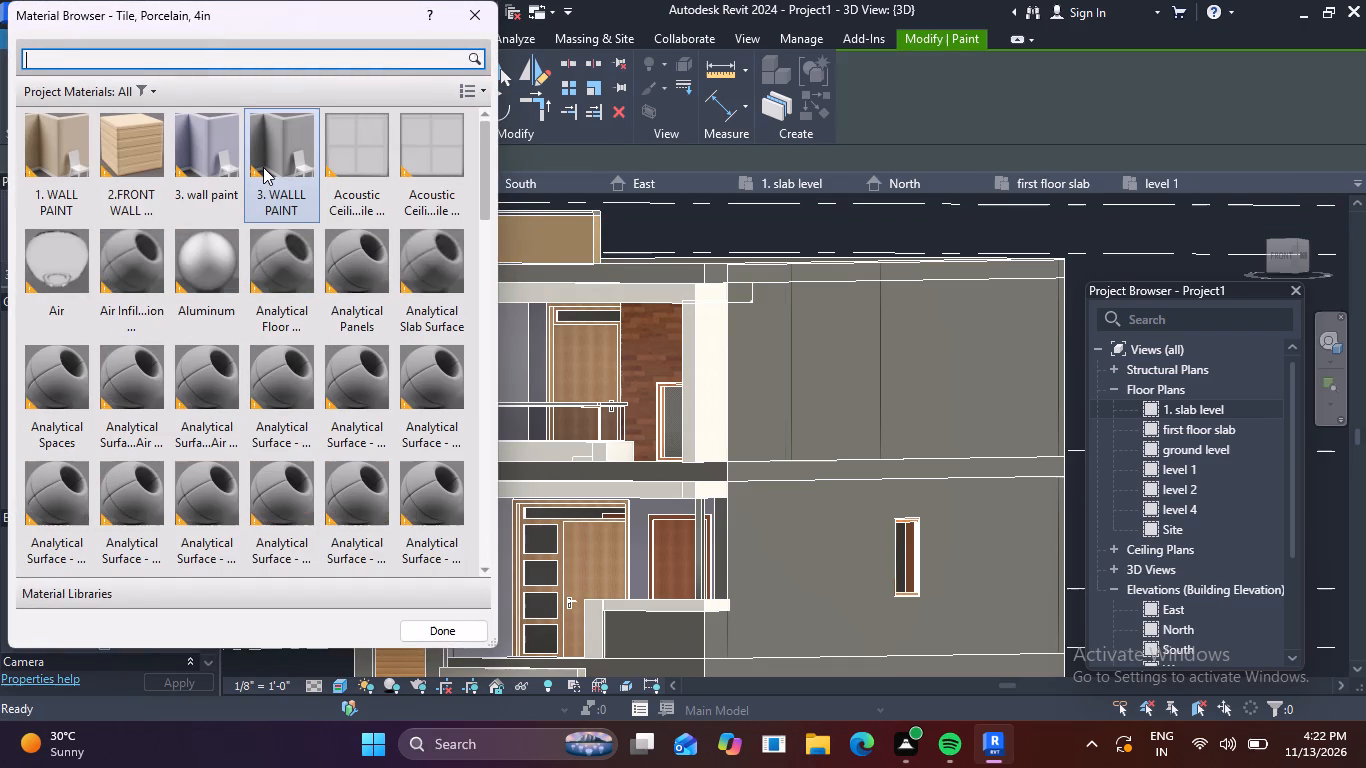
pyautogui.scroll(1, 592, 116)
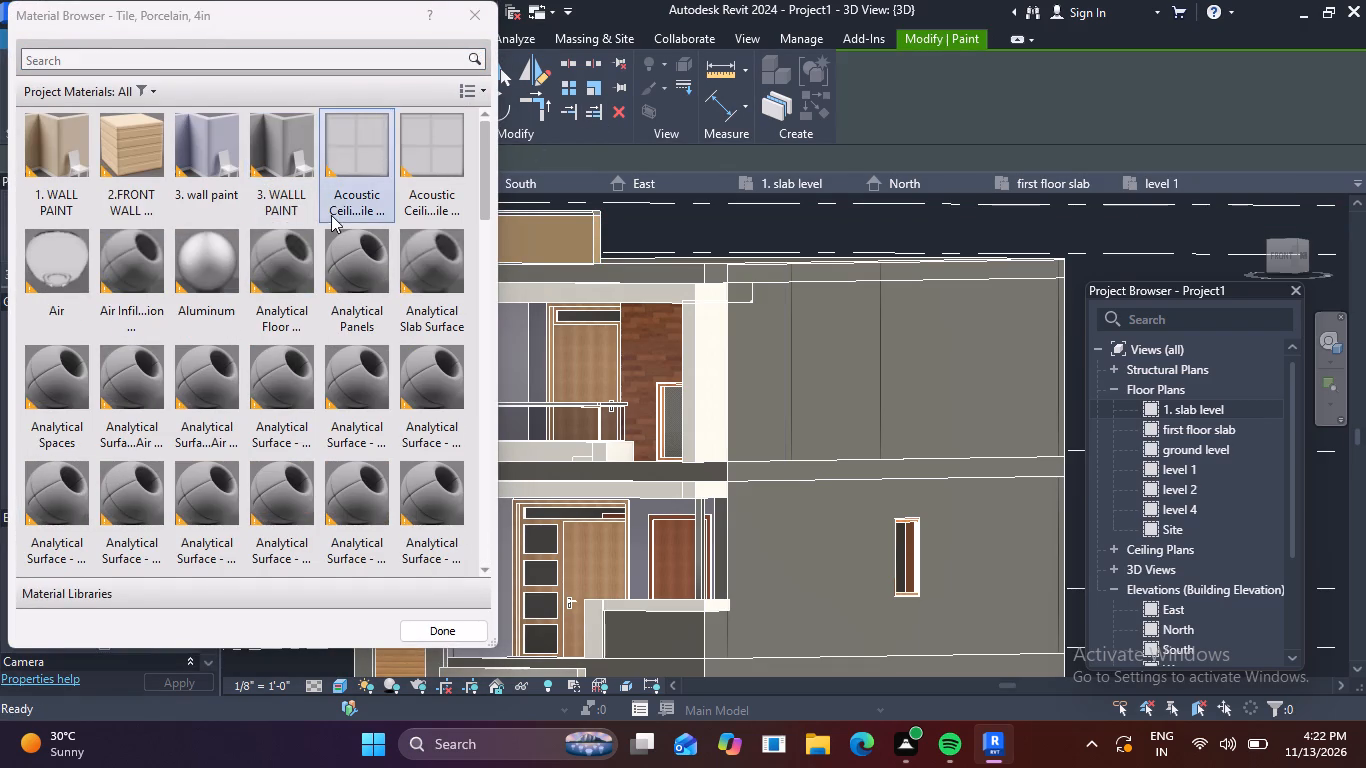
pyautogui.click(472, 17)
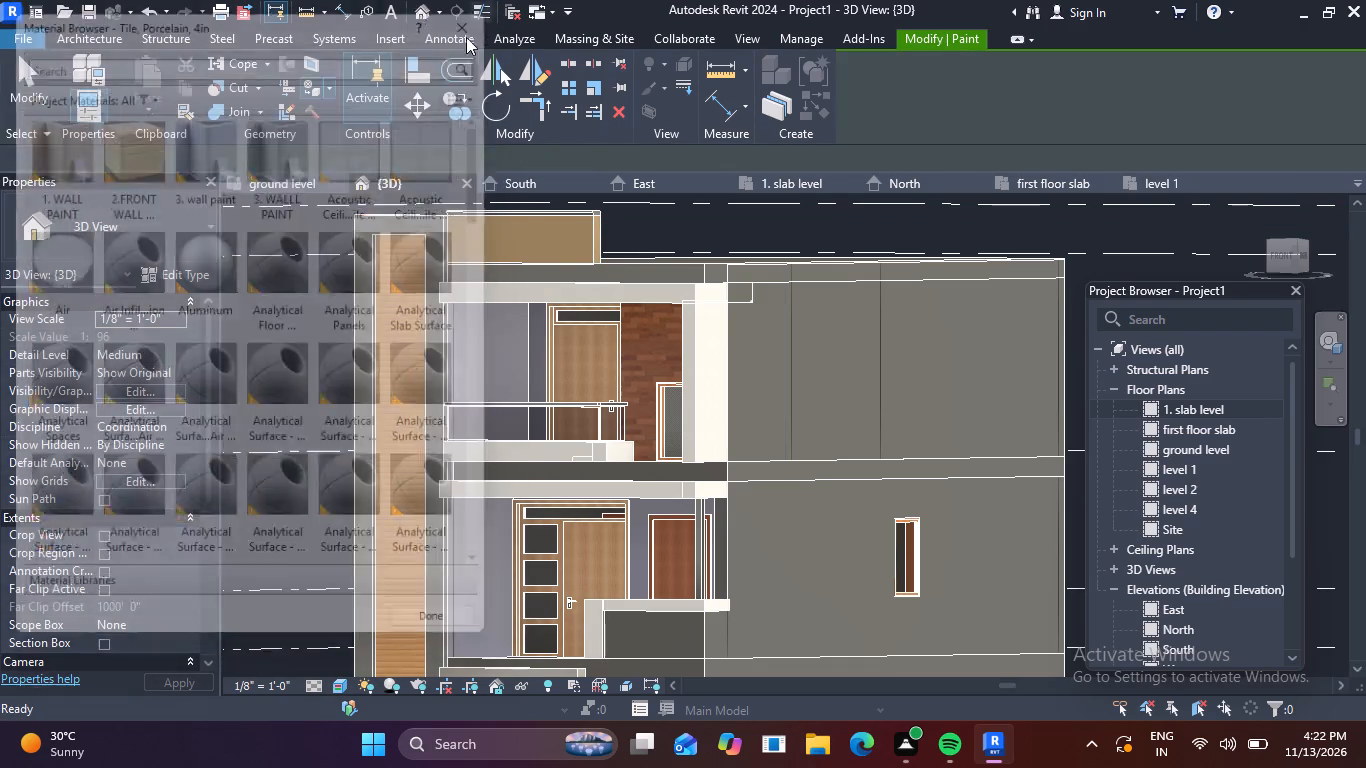
# Open the project's material manager.
pyautogui.scroll(-3, 606, 338)
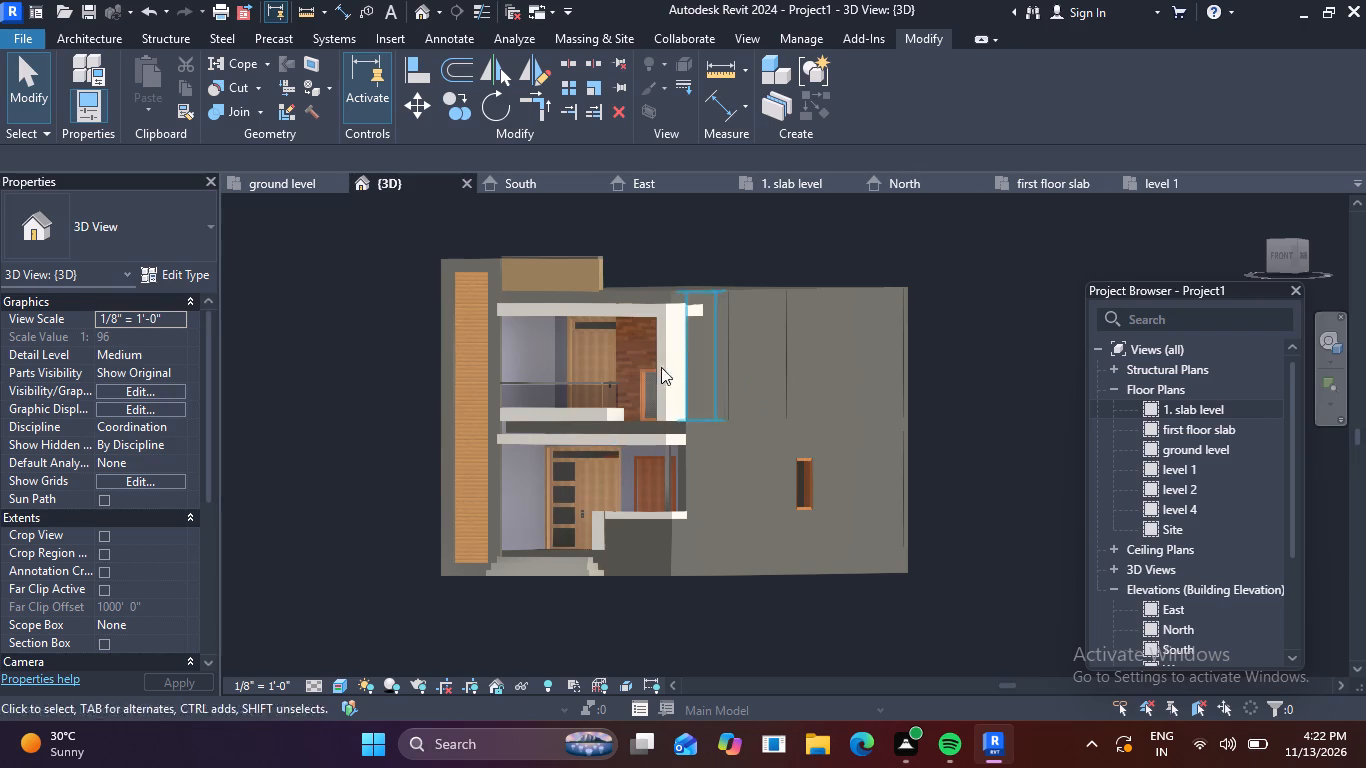
pyautogui.click(797, 36)
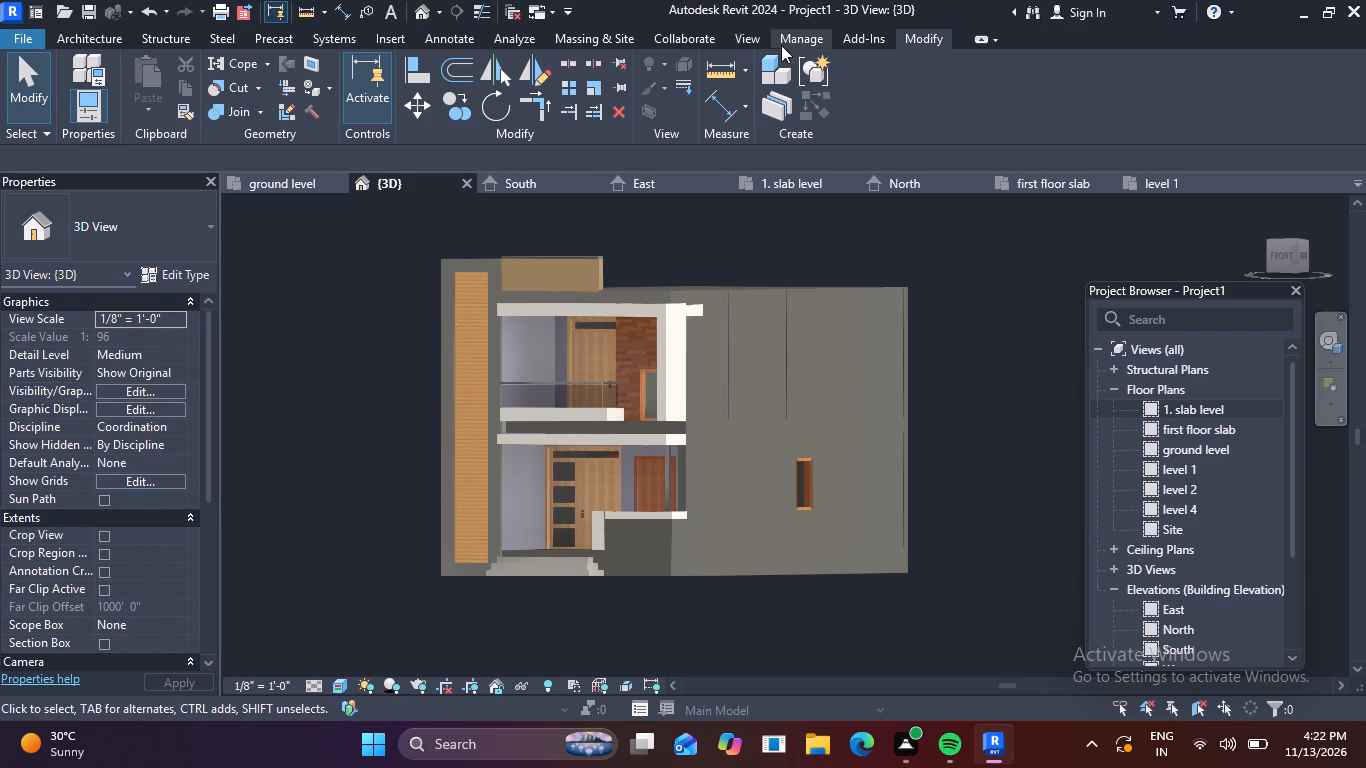
pyautogui.click(84, 74)
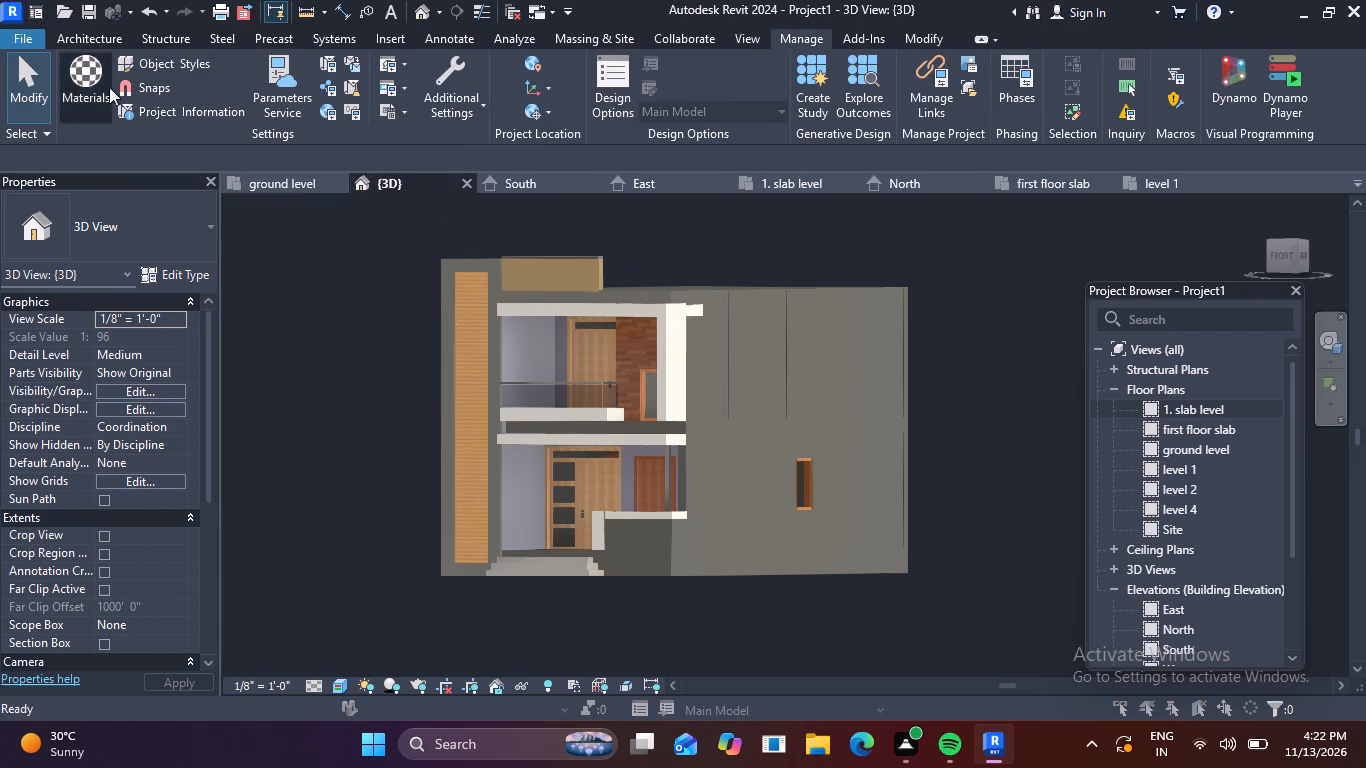
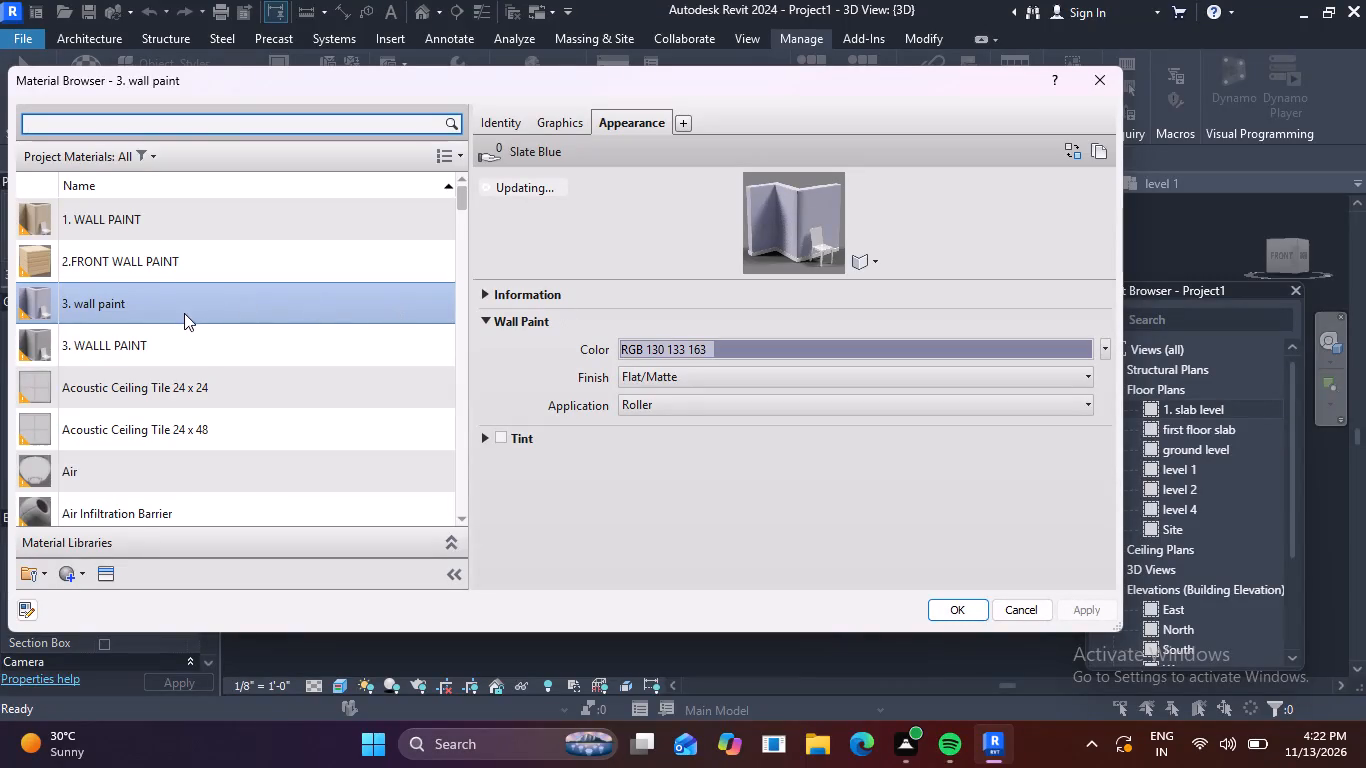
# Create a new project material and name it "4. WALL PAINT".
pyautogui.click(74, 577)
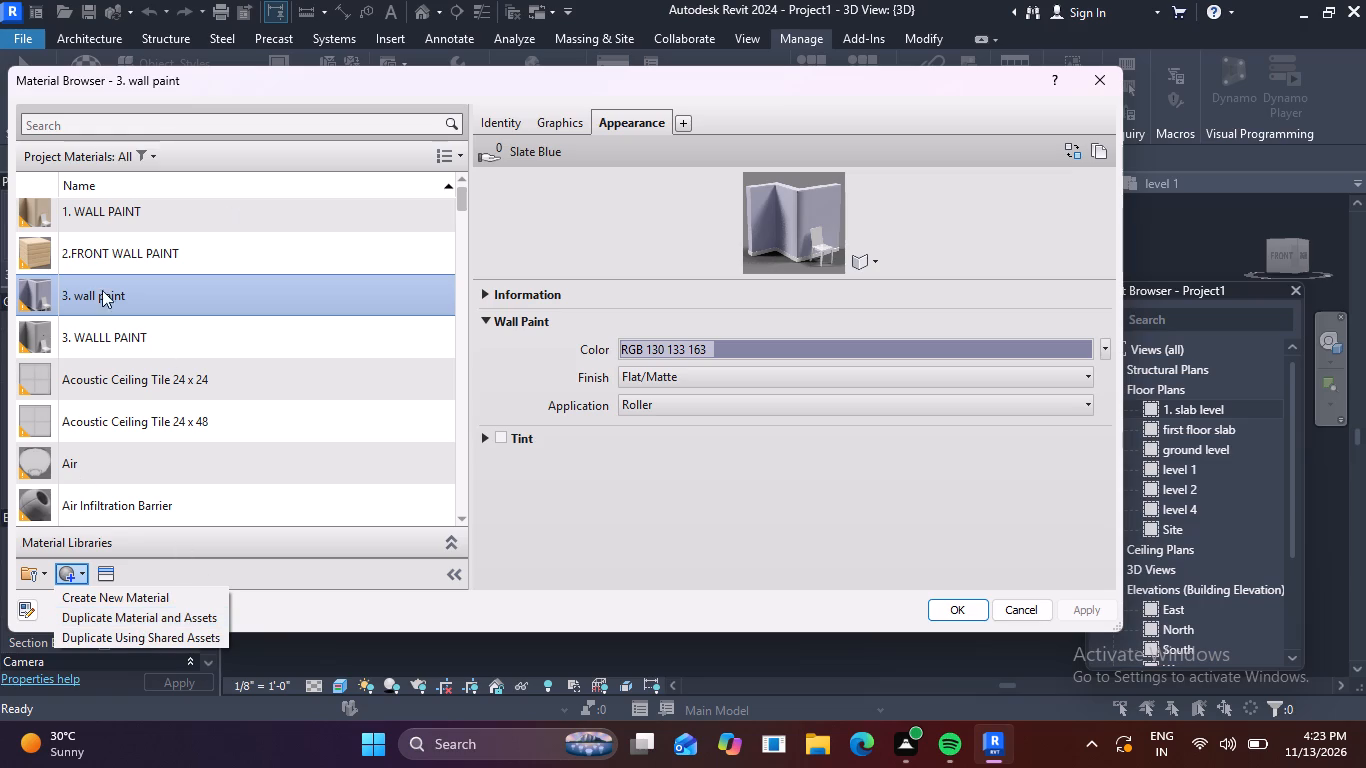
pyautogui.click(120, 602)
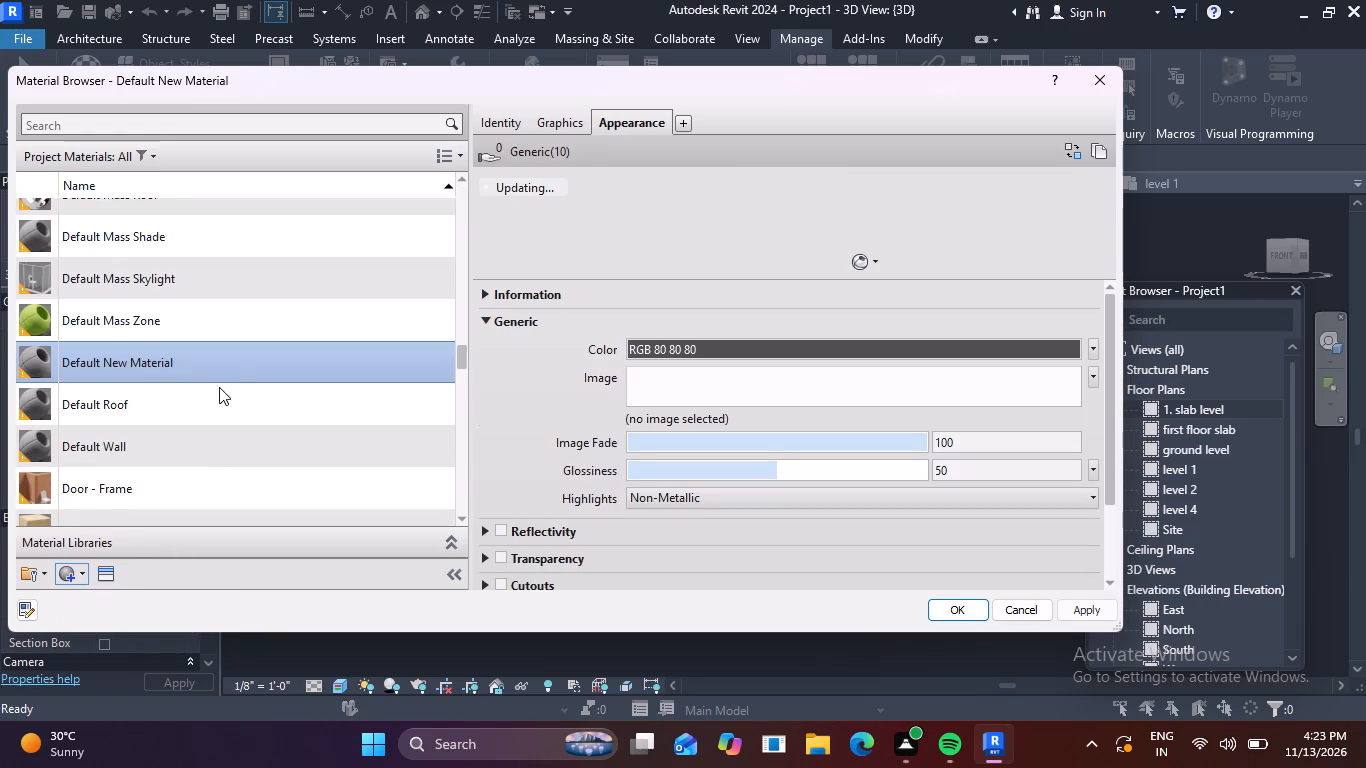
pyautogui.rightClick(231, 372)
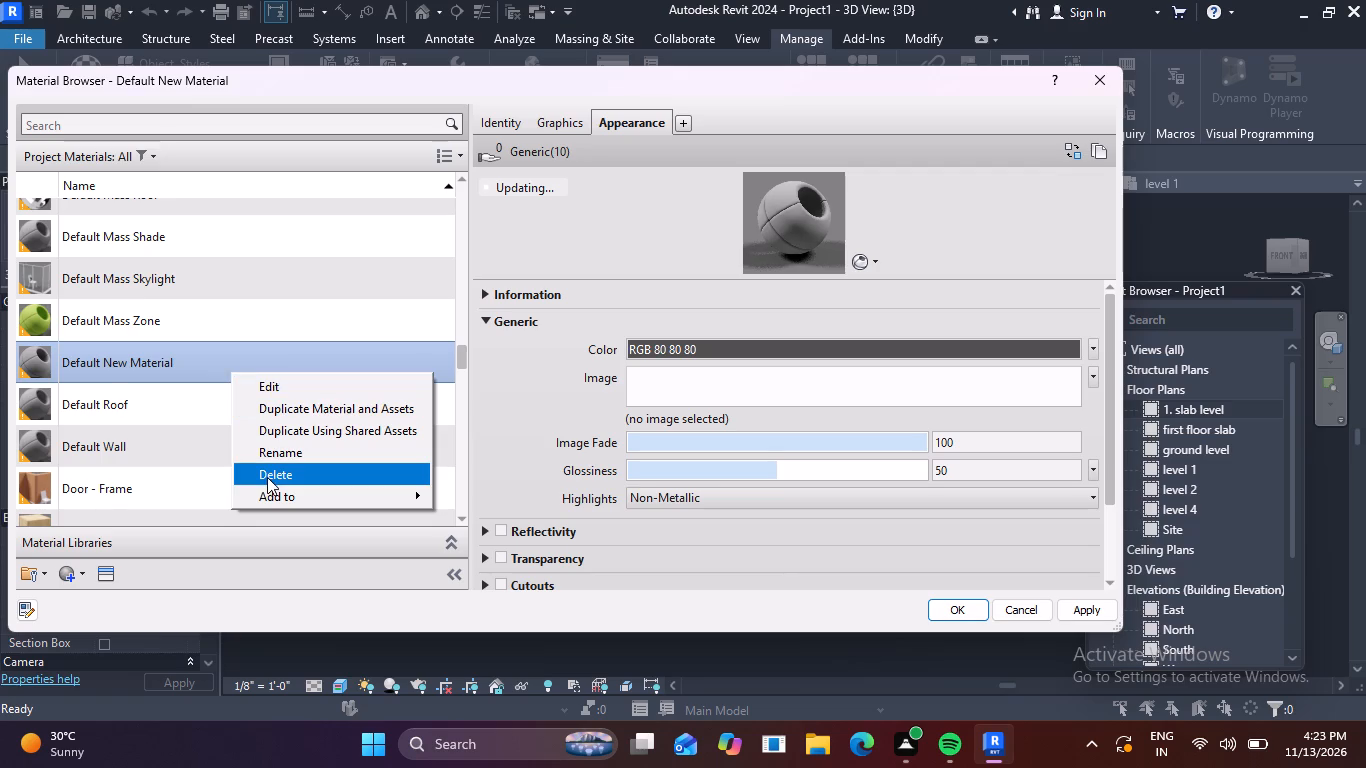
pyautogui.click(280, 451)
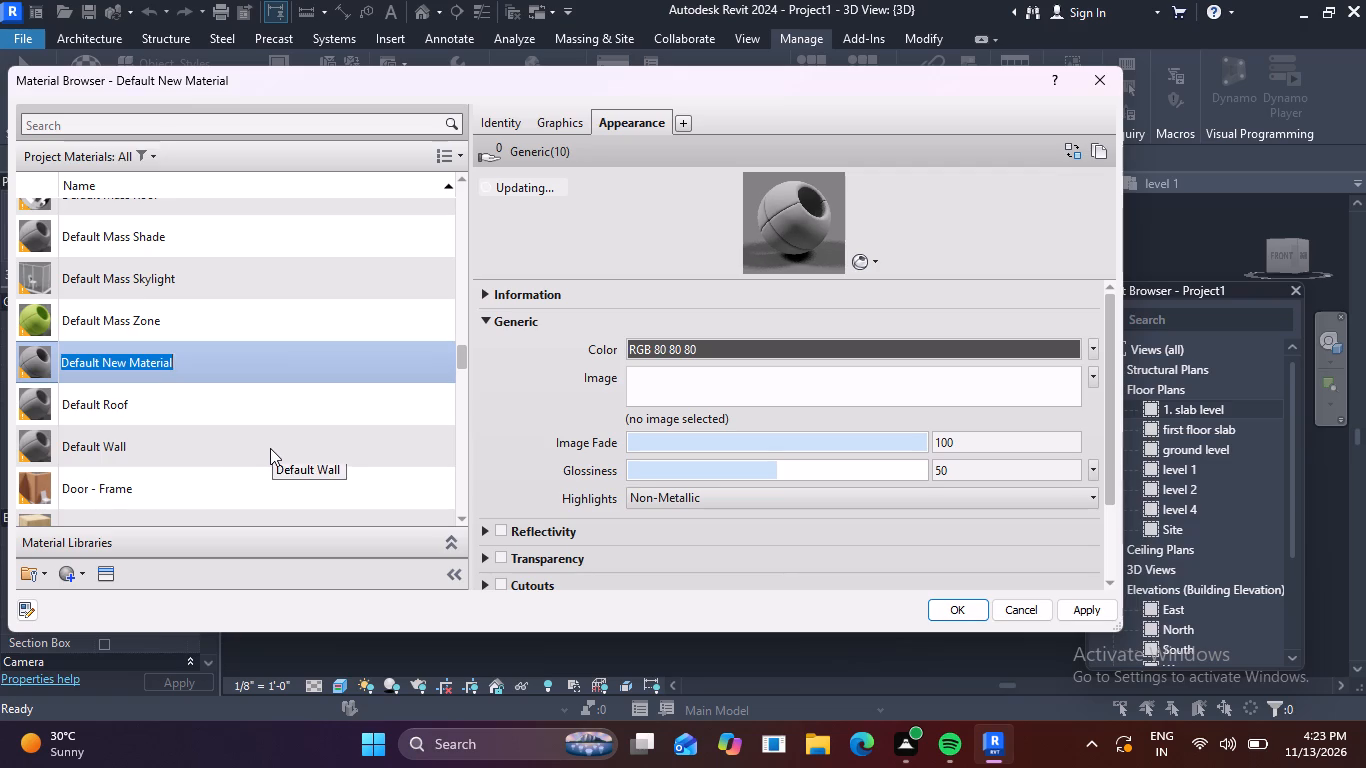
pyautogui.press('BackSpace')
pyautogui.write('4.')
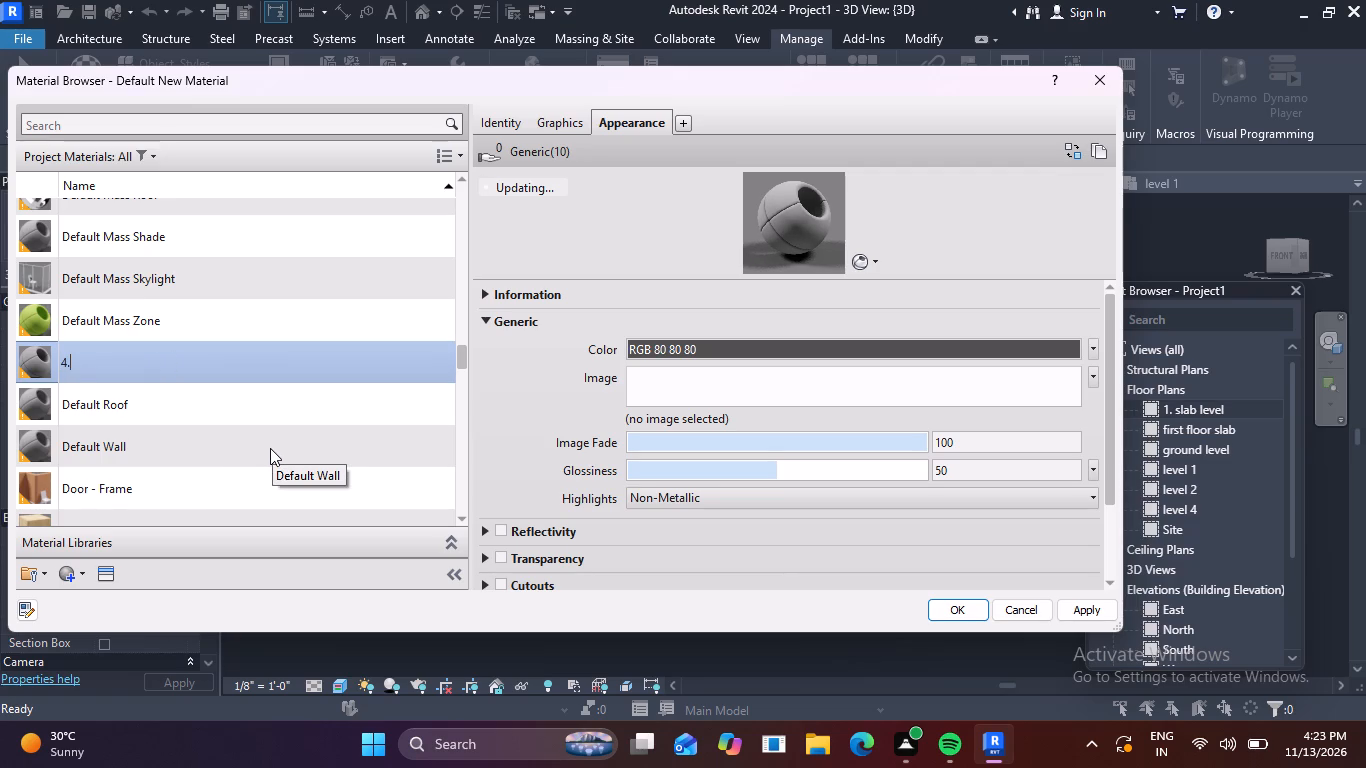
pyautogui.press('space')
pyautogui.write('WALL')
pyautogui.press('space')
pyautogui.write('PAINT')
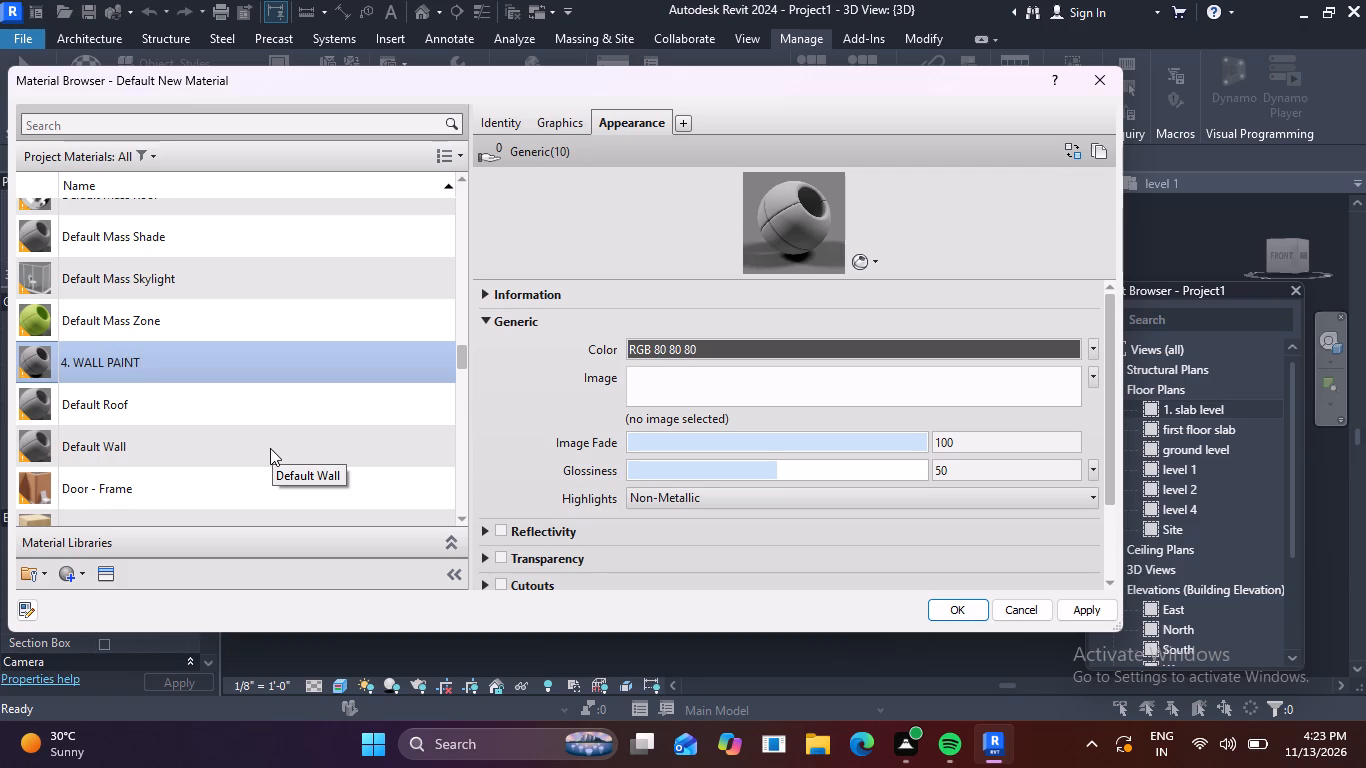
pyautogui.click(611, 226)
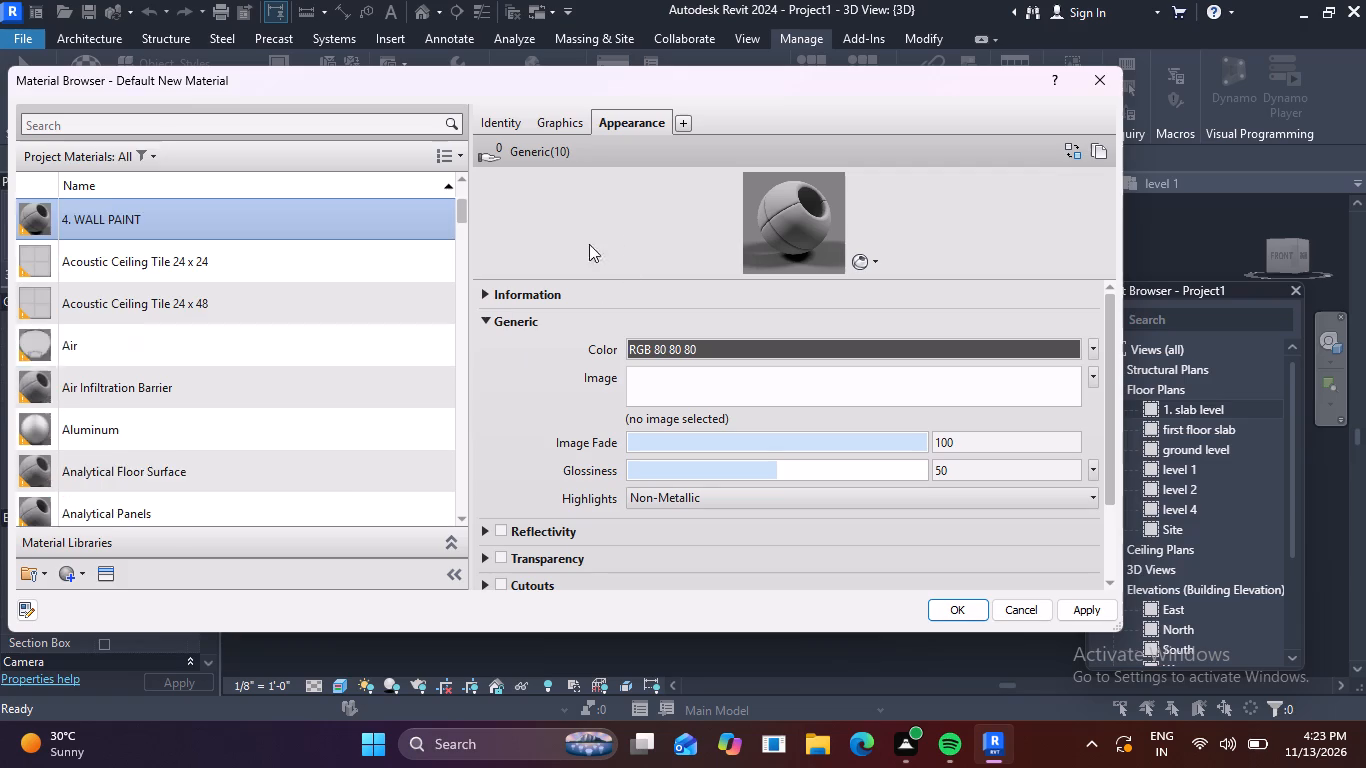
# Try the Beige matte wall paint appearance on 4. WALL PAINT, replace it with Light Beige, and save the material.
pyautogui.click(99, 582)
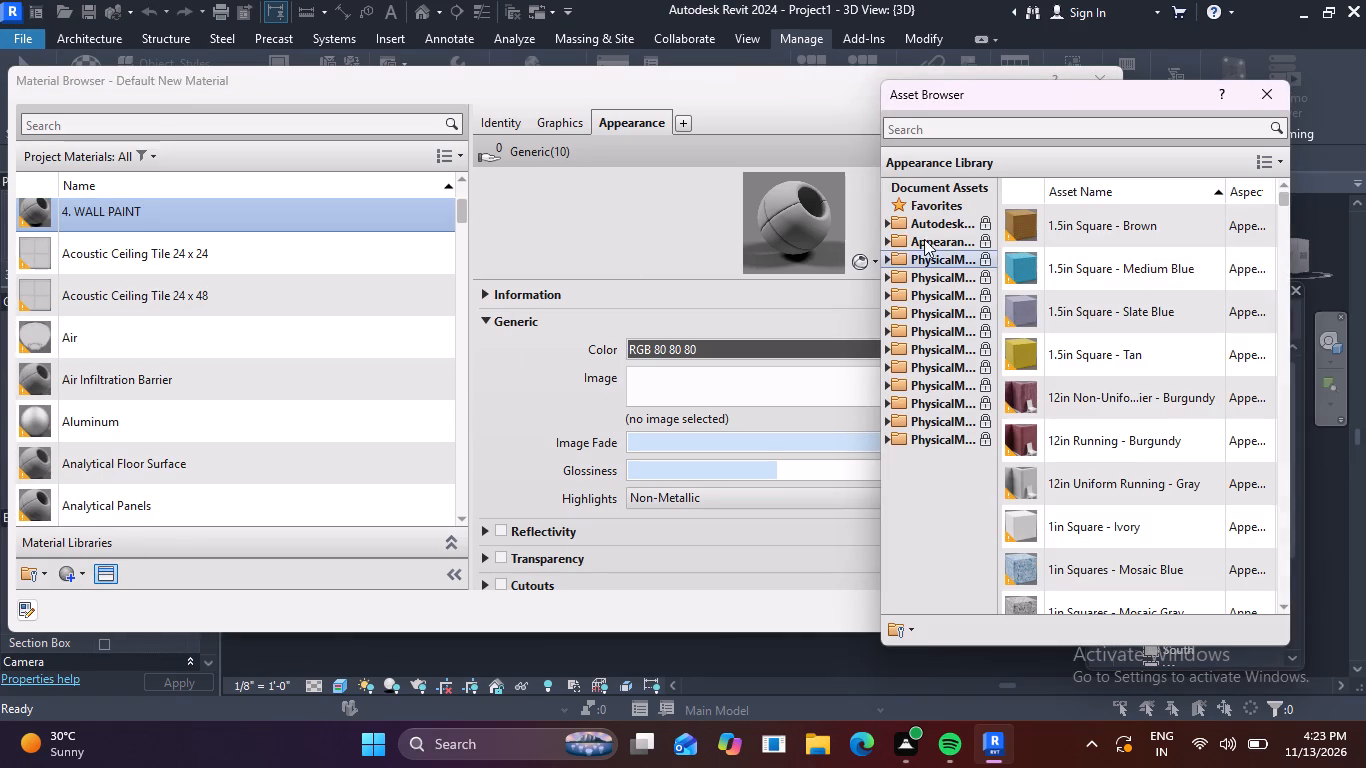
pyautogui.click(889, 240)
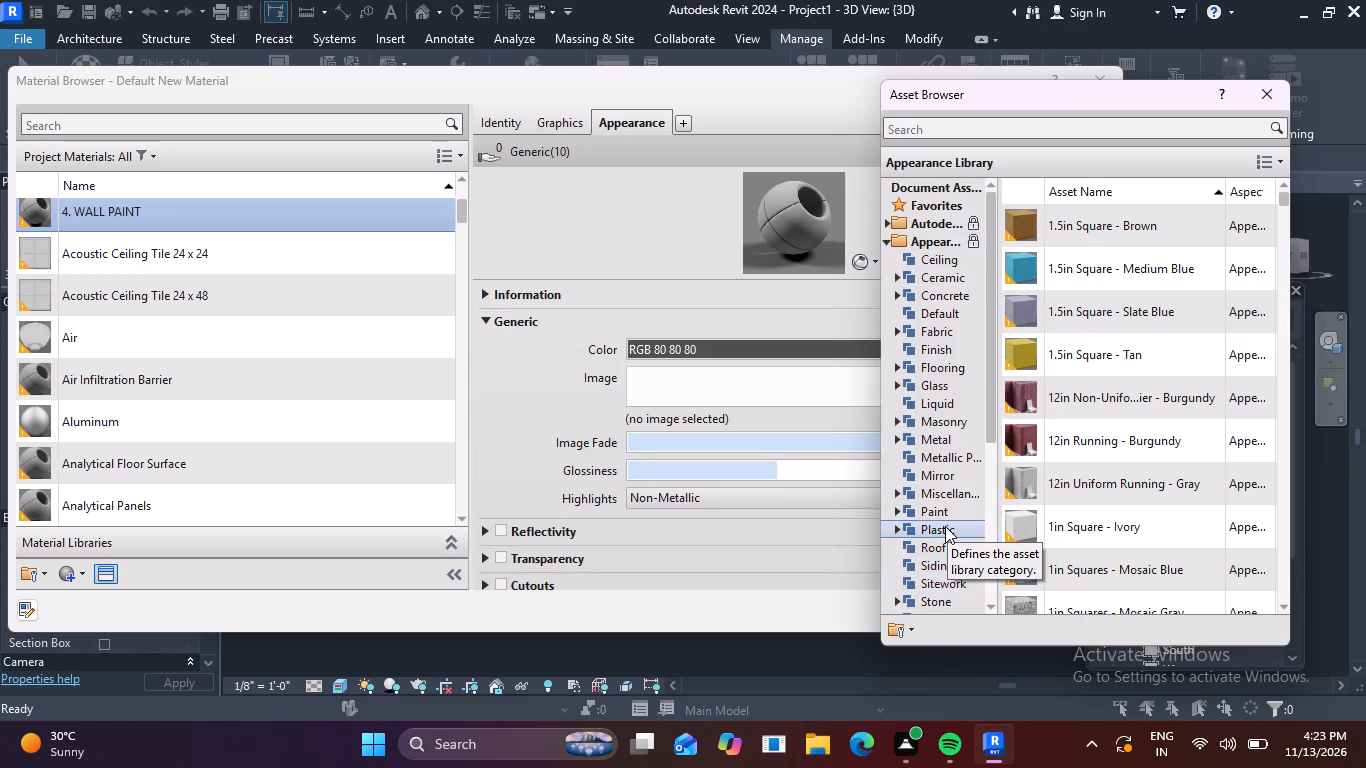
pyautogui.scroll(-2, 945, 526)
pyautogui.doubleClick(896, 553)
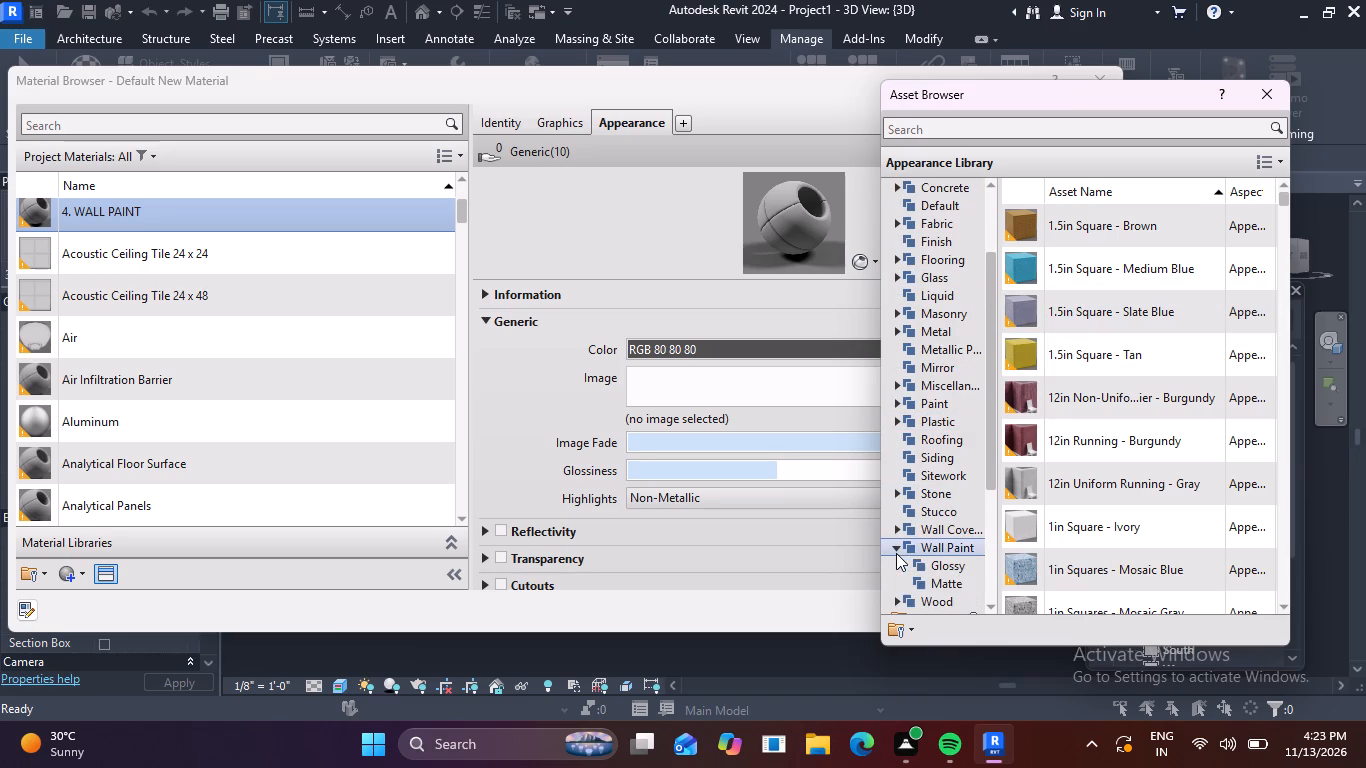
pyautogui.click(911, 579)
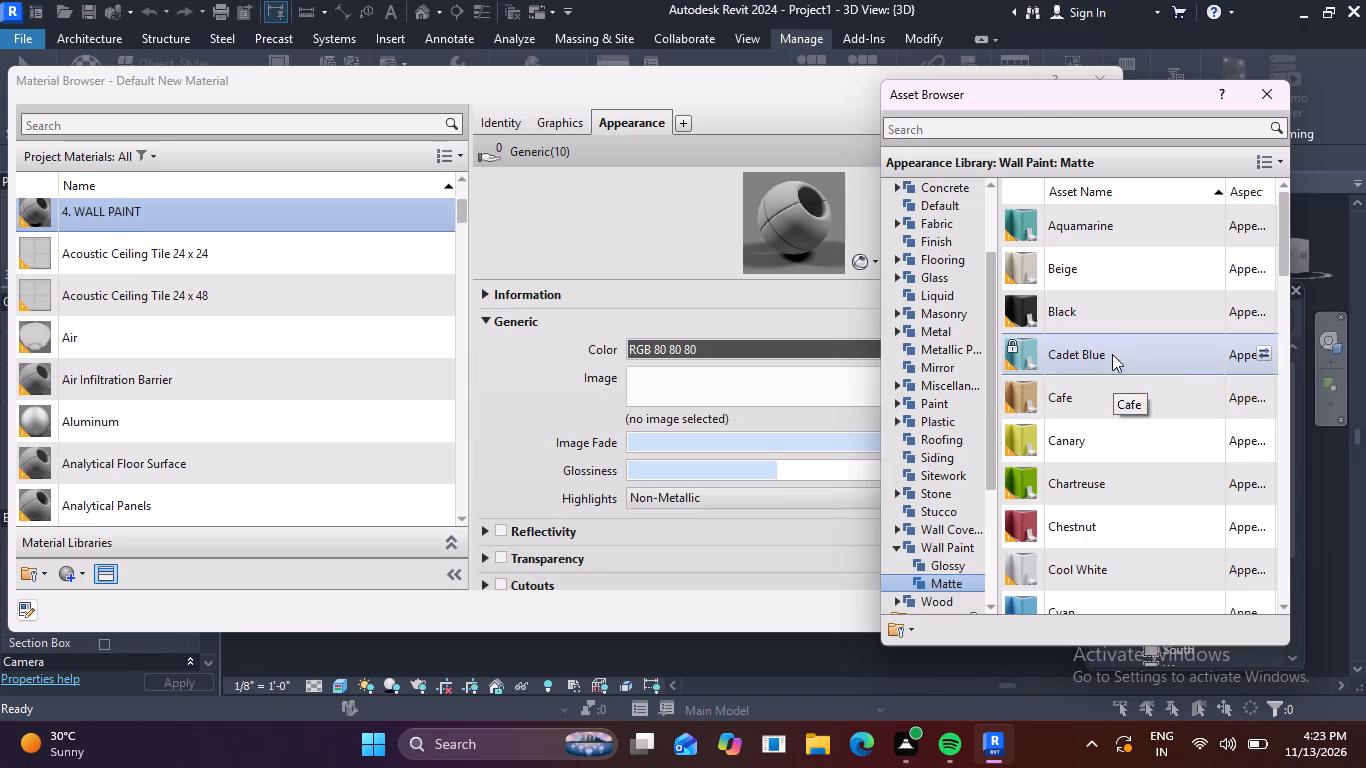
pyautogui.doubleClick(1111, 278)
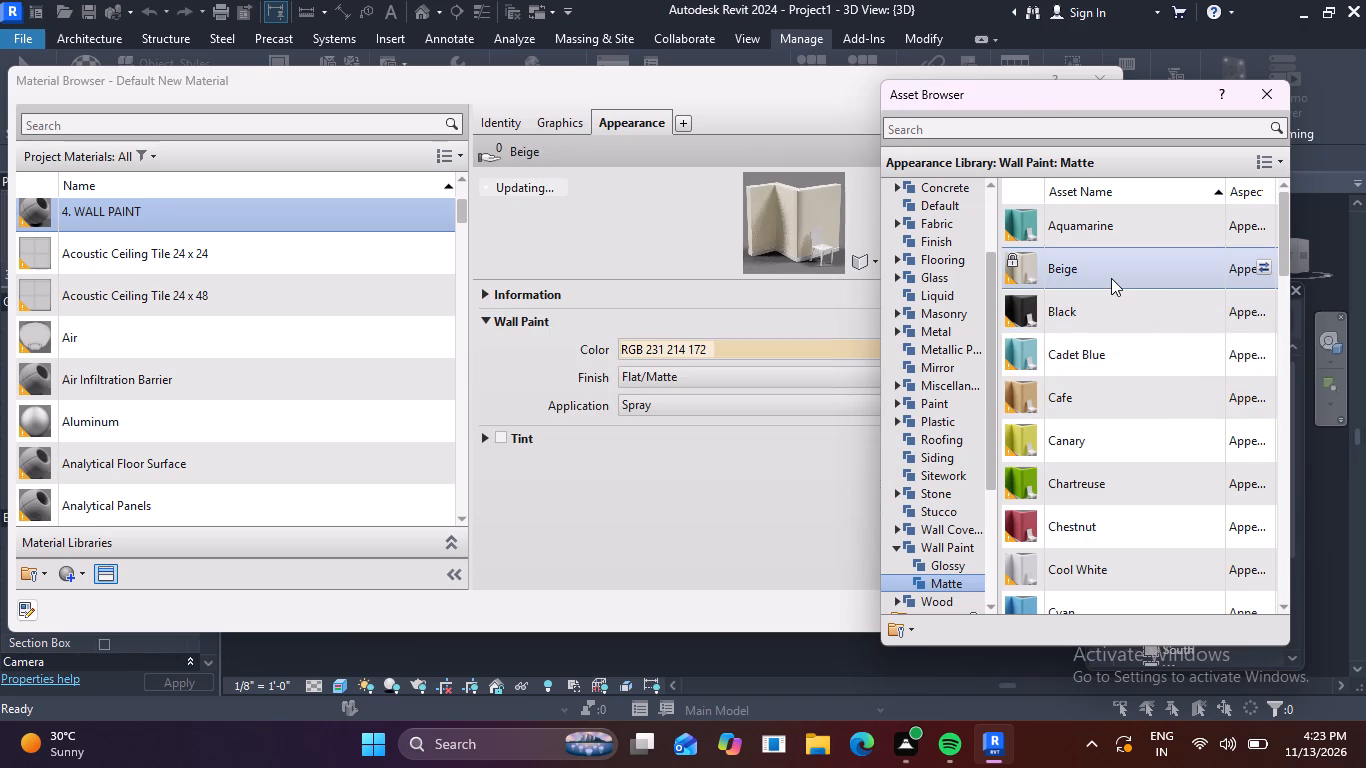
pyautogui.scroll(-1, 1111, 278)
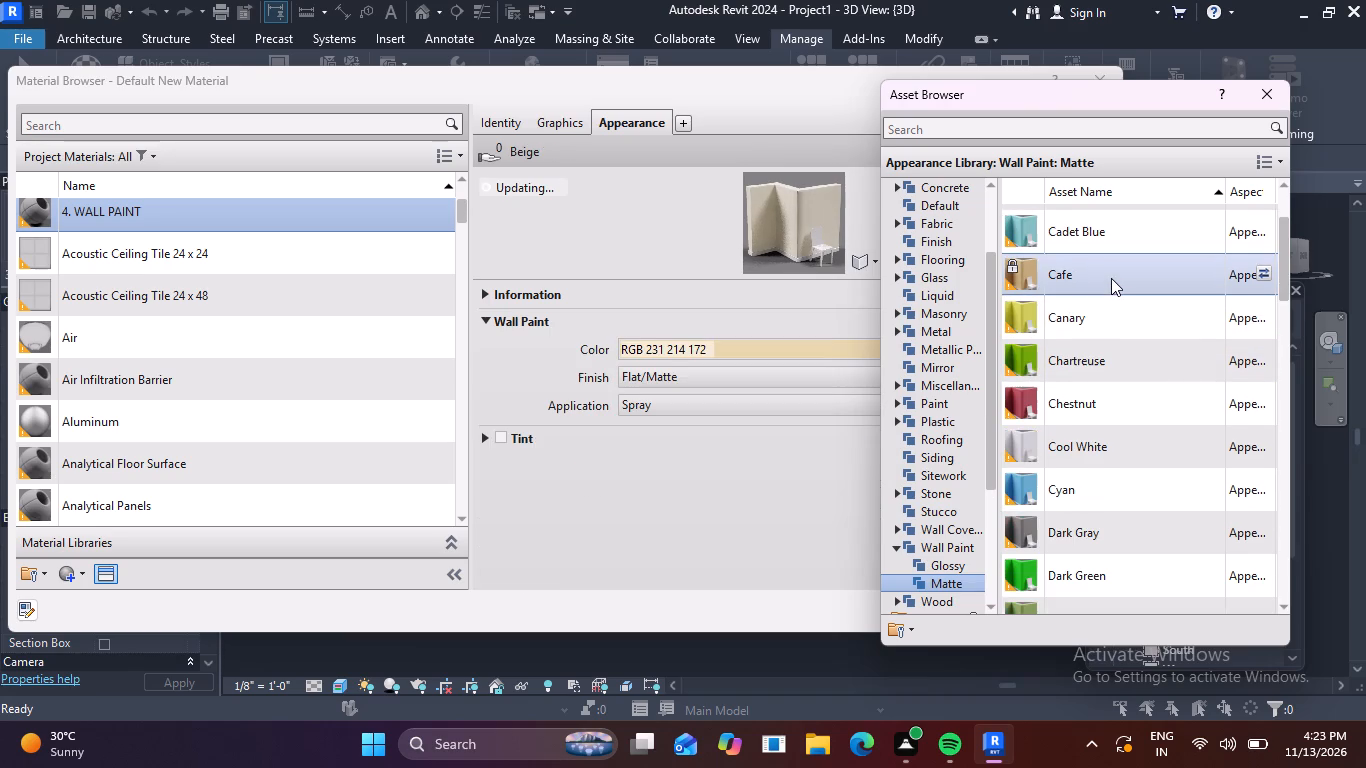
pyautogui.scroll(-1, 1079, 442)
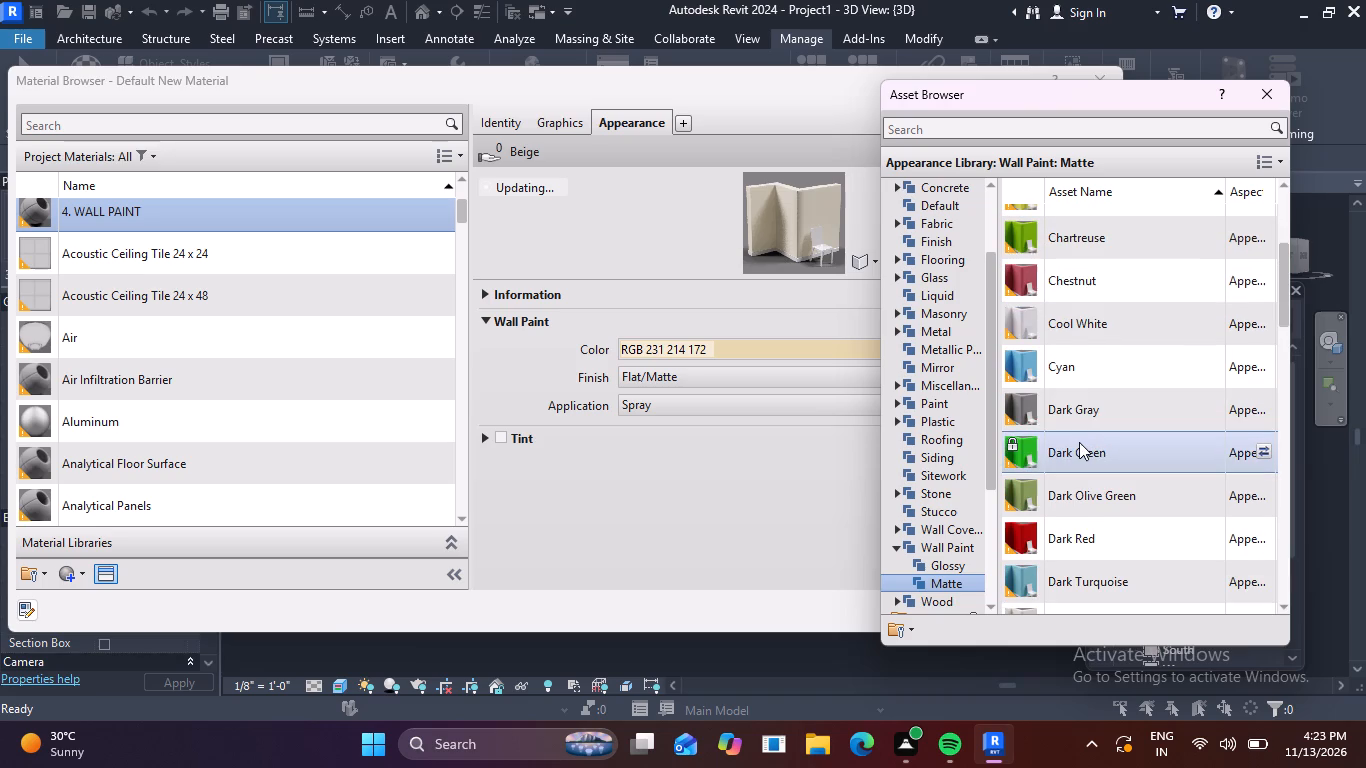
pyautogui.scroll(-2, 1080, 449)
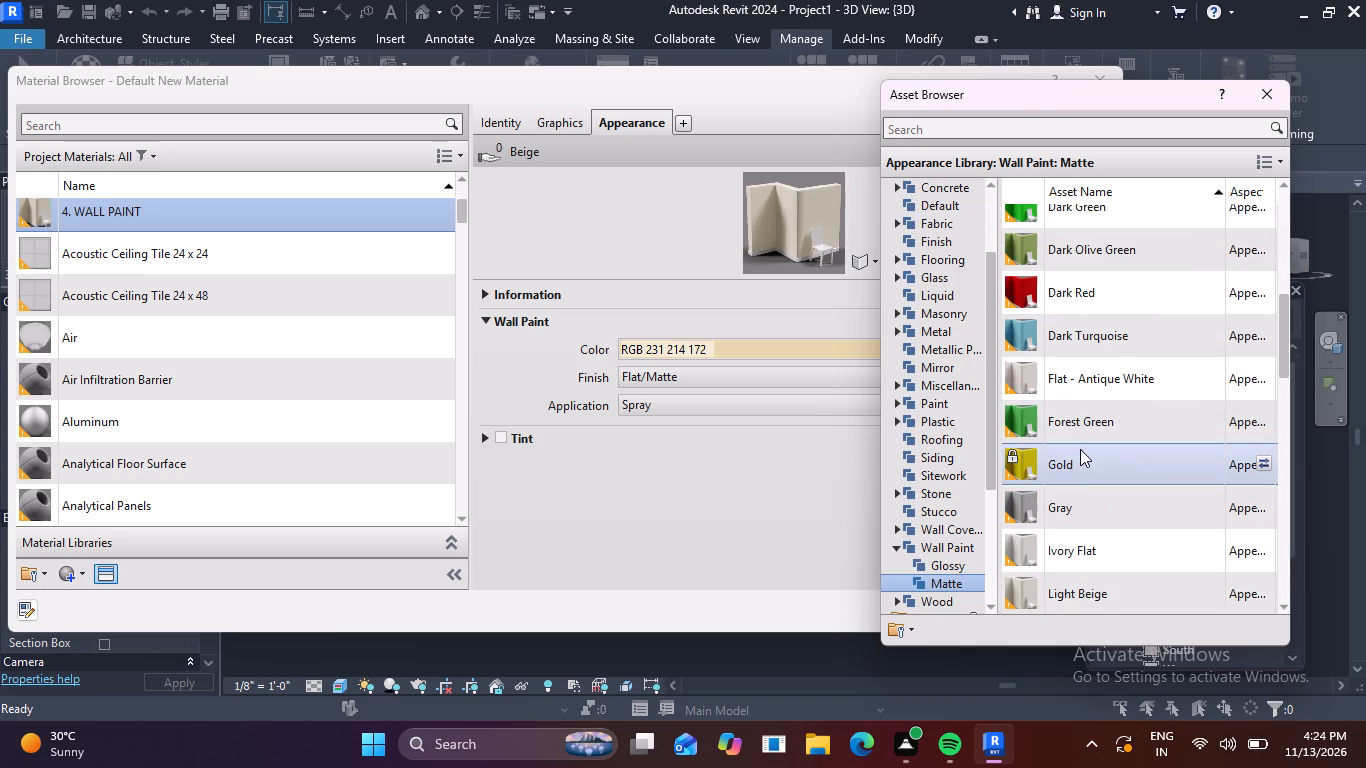
pyautogui.scroll(-1, 1077, 476)
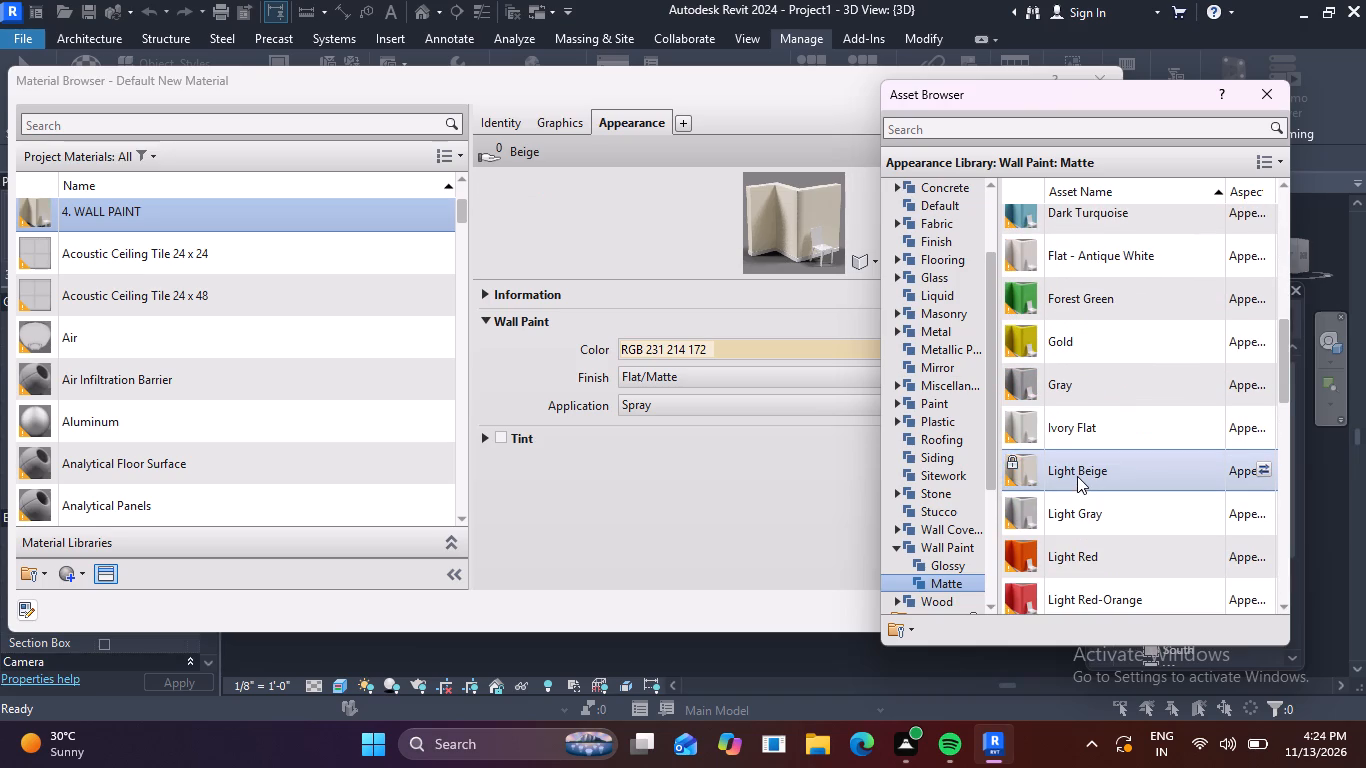
pyautogui.doubleClick(1077, 476)
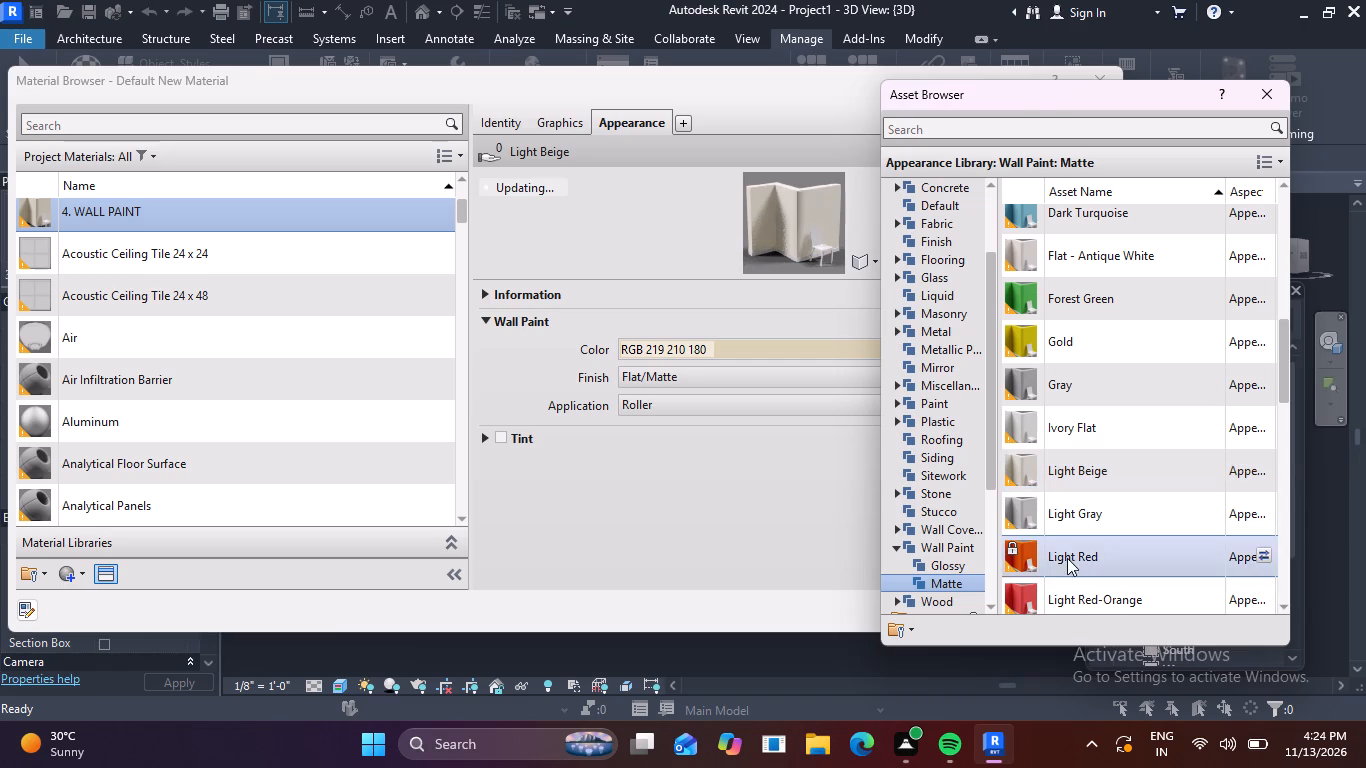
pyautogui.click(1259, 100)
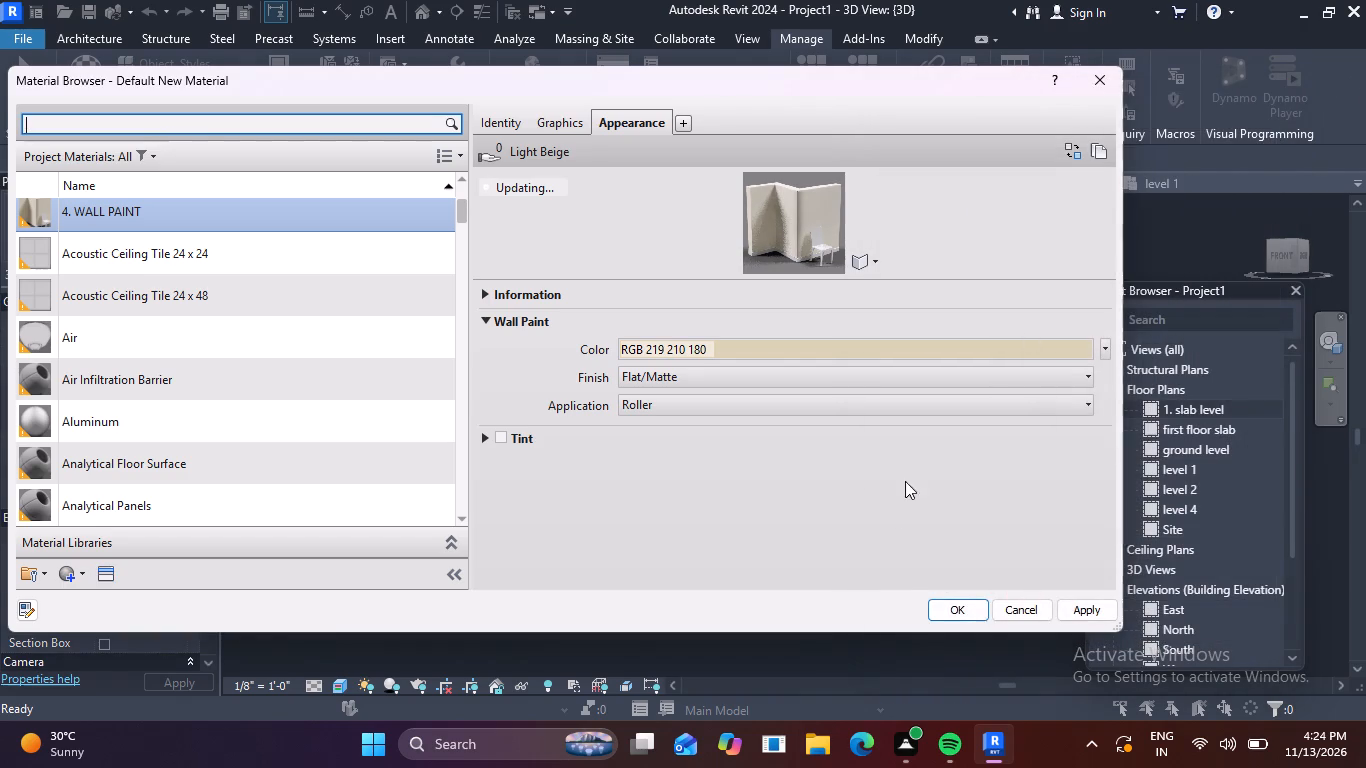
pyautogui.click(973, 611)
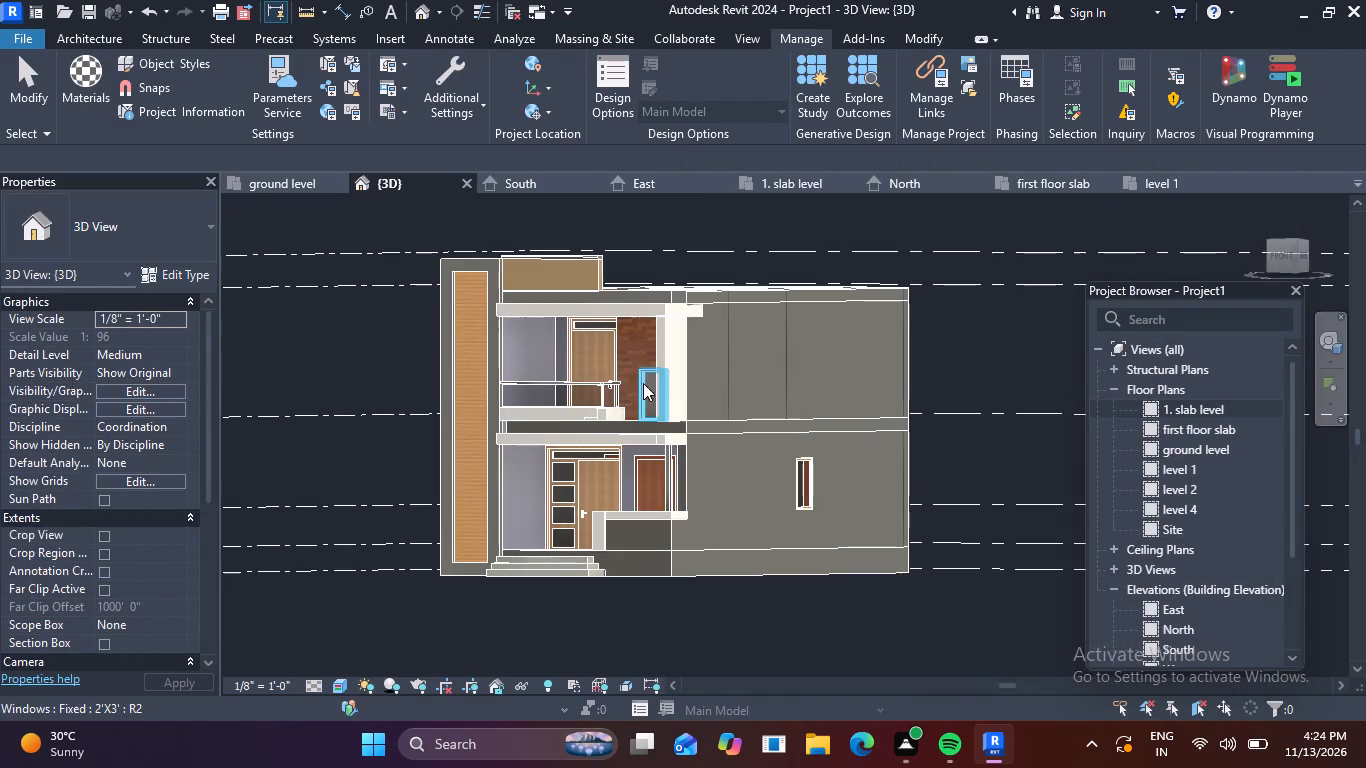
# Paint all sections of the upper-storey side wall and the ground-storey side wall around the window with 4. WALL PAINT.
pyautogui.click(937, 44)
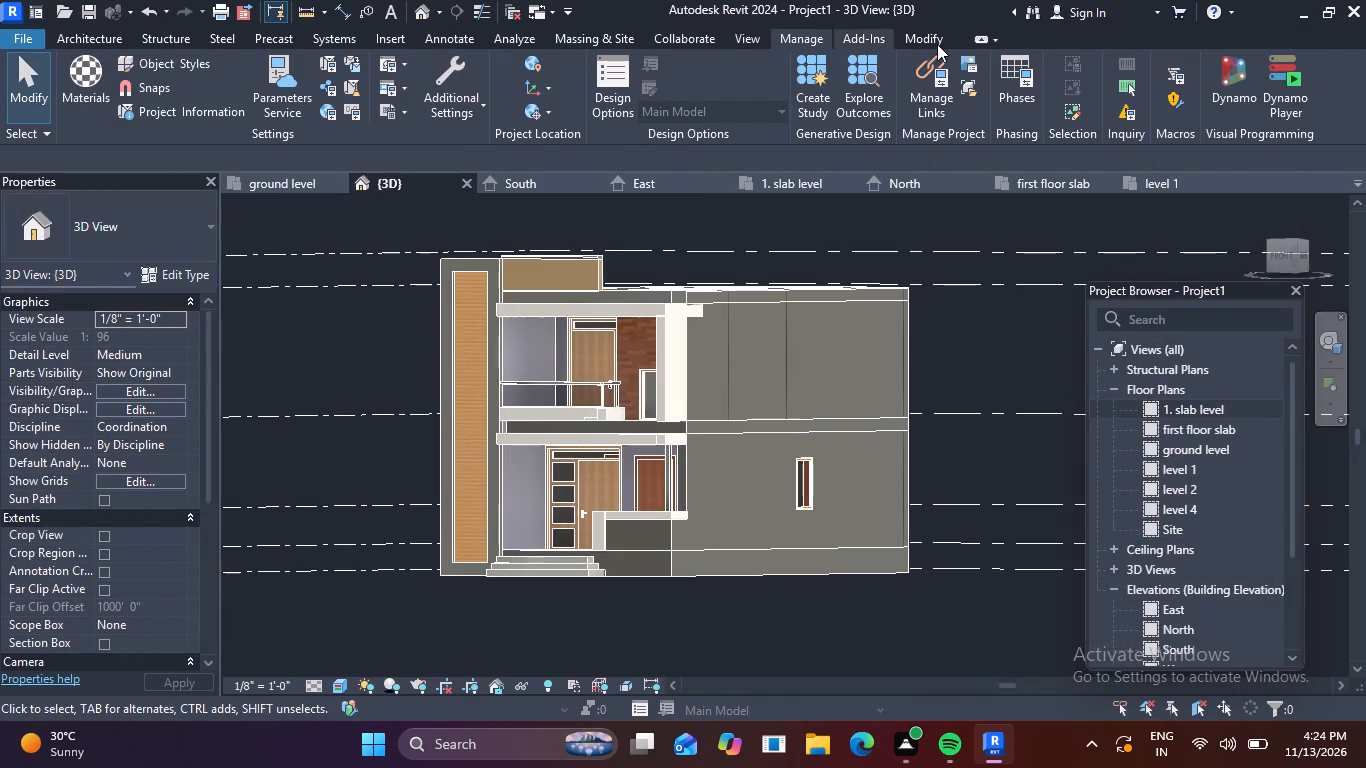
pyautogui.click(324, 94)
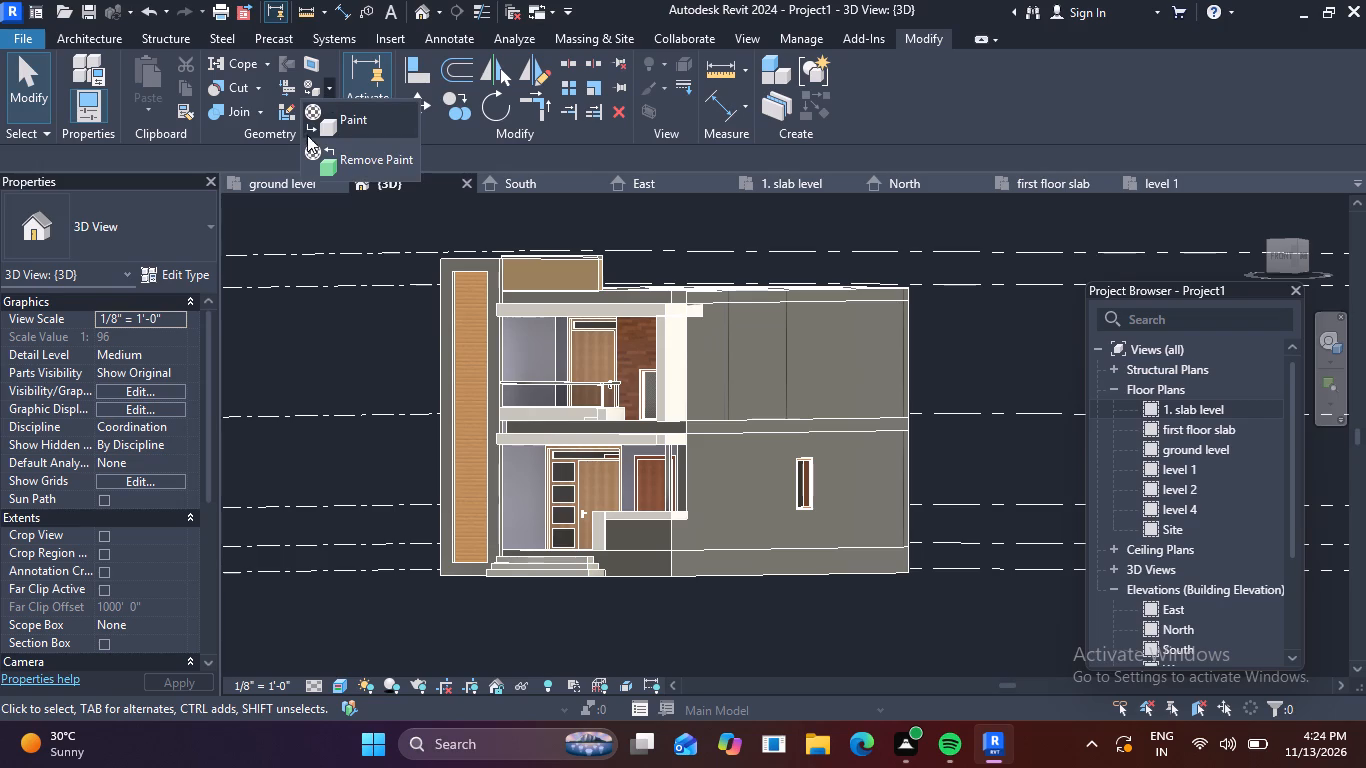
pyautogui.click(323, 116)
pyautogui.scroll(5, 225, 199)
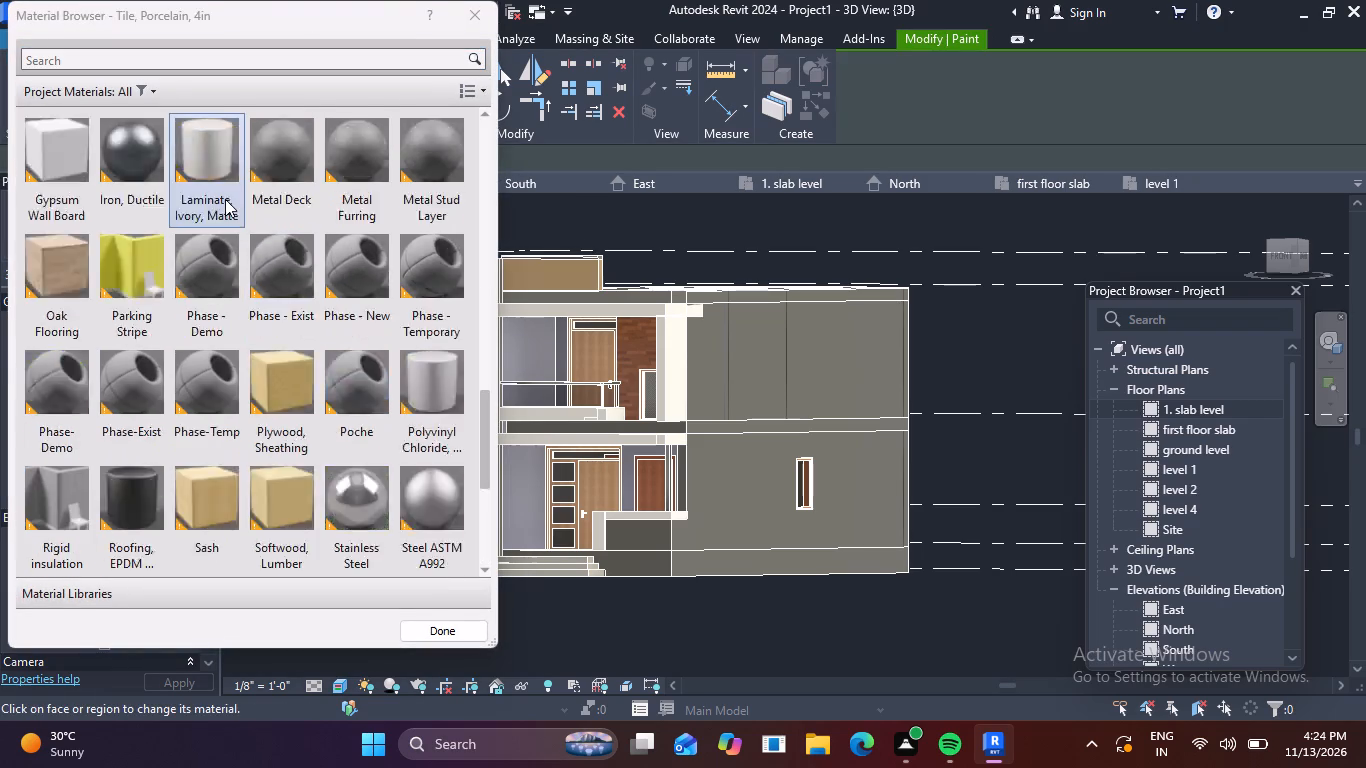
pyautogui.scroll(11, 225, 192)
pyautogui.click(348, 148)
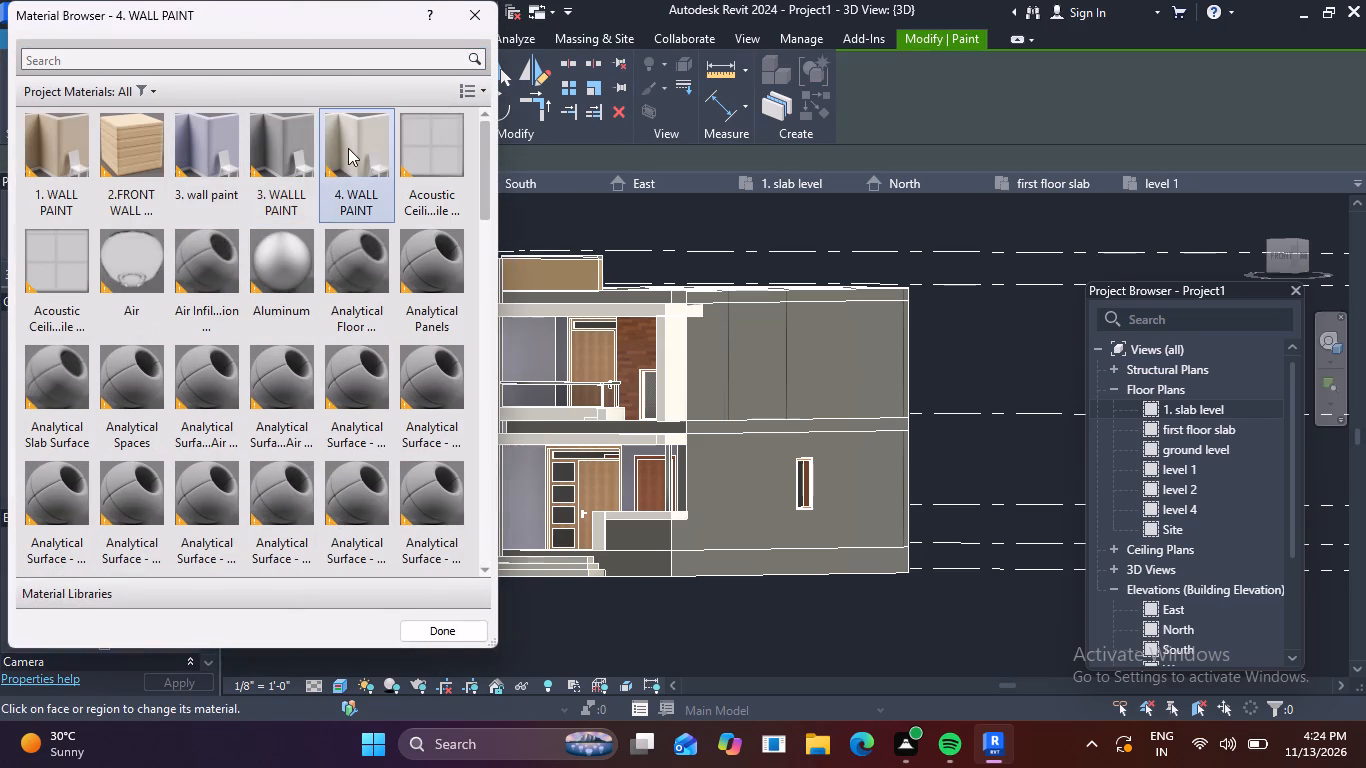
pyautogui.click(690, 369)
pyautogui.click(743, 359)
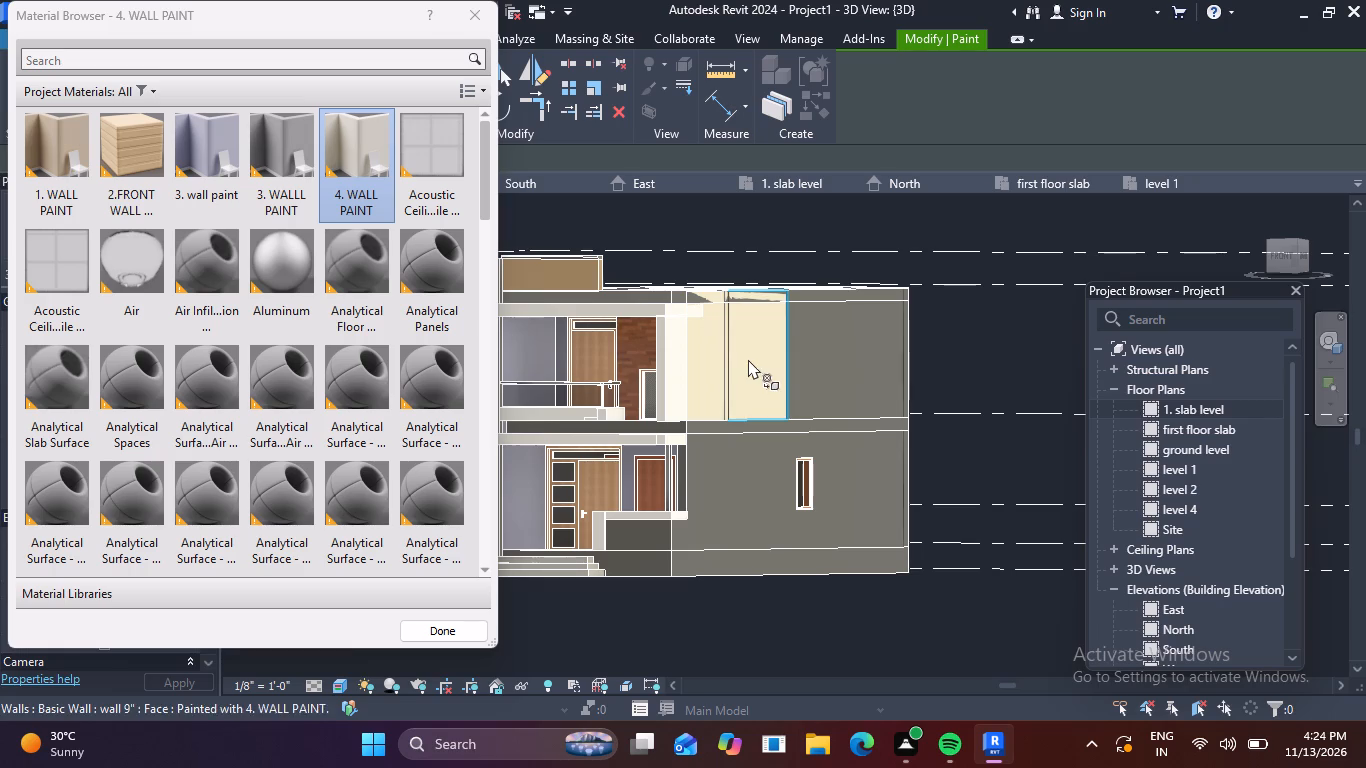
pyautogui.click(817, 359)
pyautogui.click(853, 456)
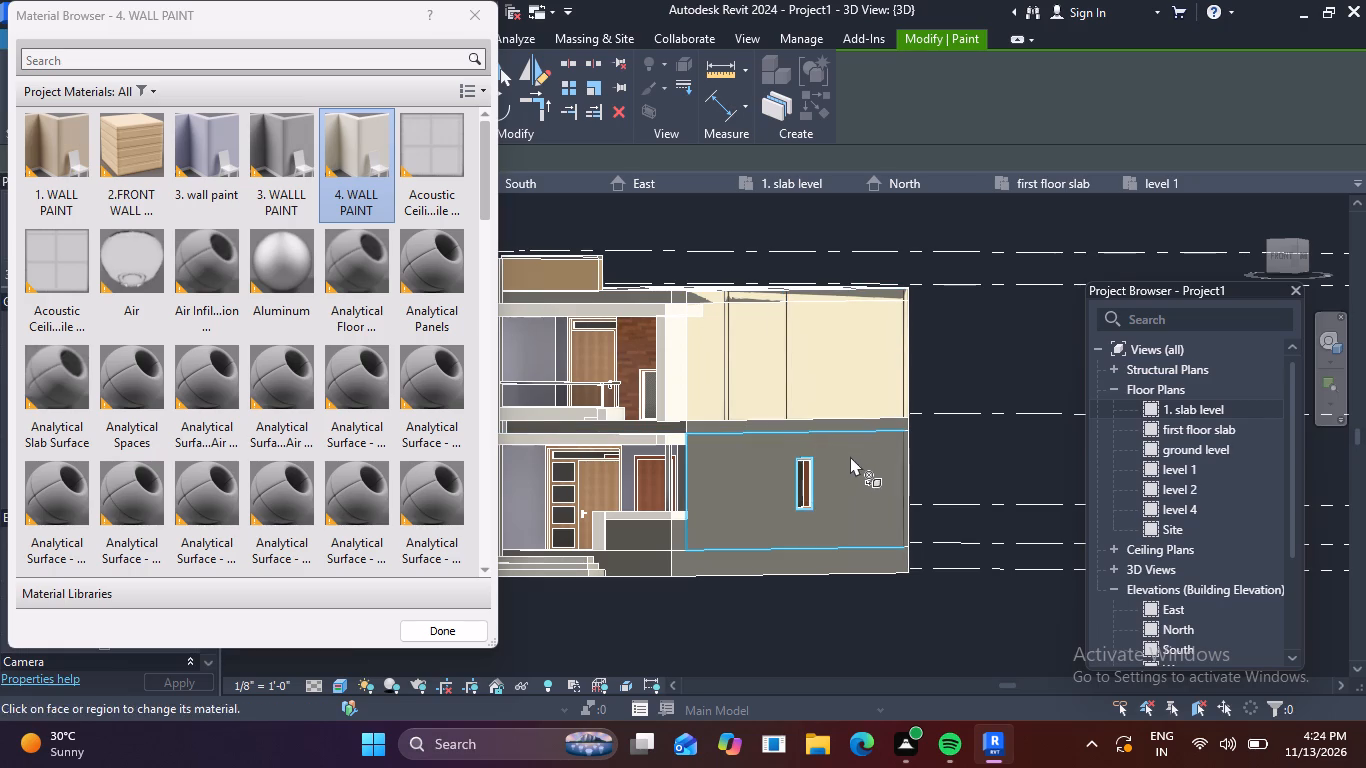
# Paint the front face and narrow end face of the low ground-storey porch wall with 4. WALL PAINT.
pyautogui.scroll(-3, 740, 494)
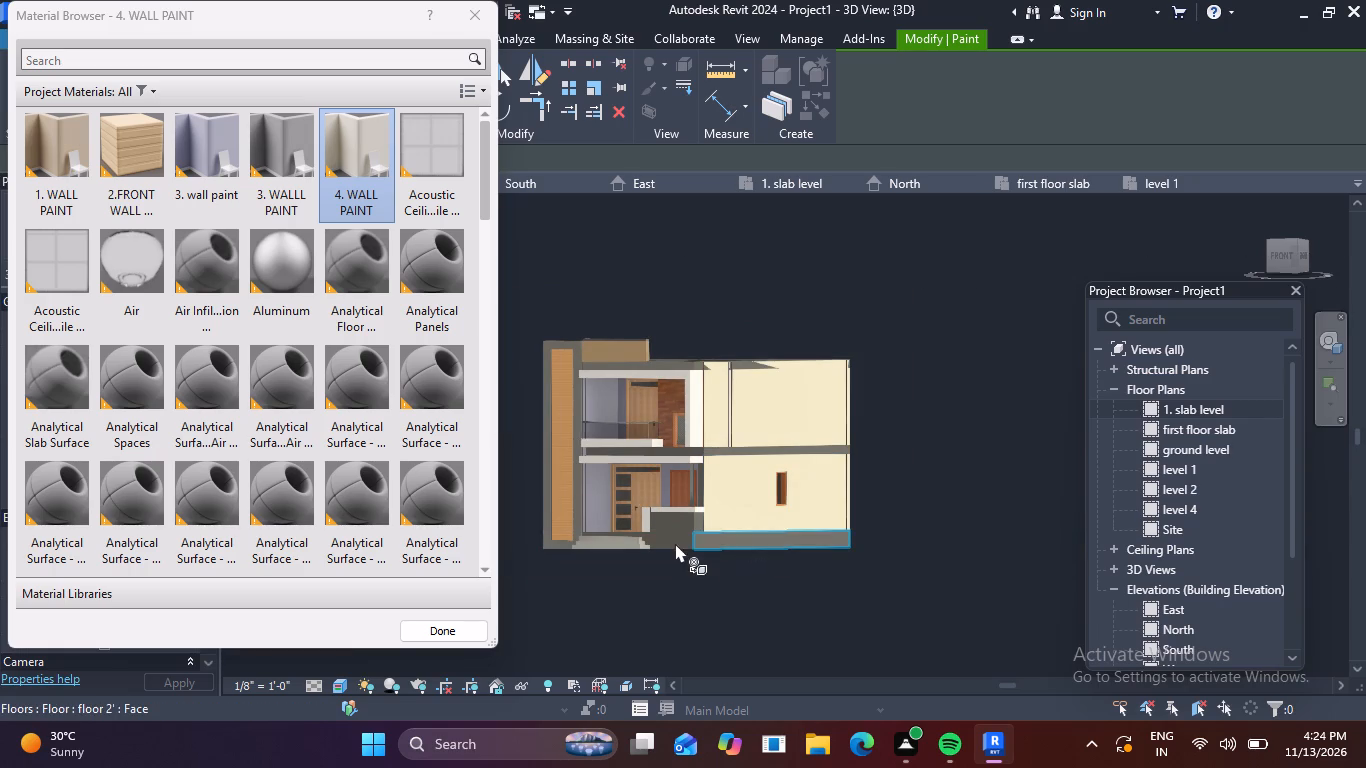
pyautogui.scroll(4, 670, 536)
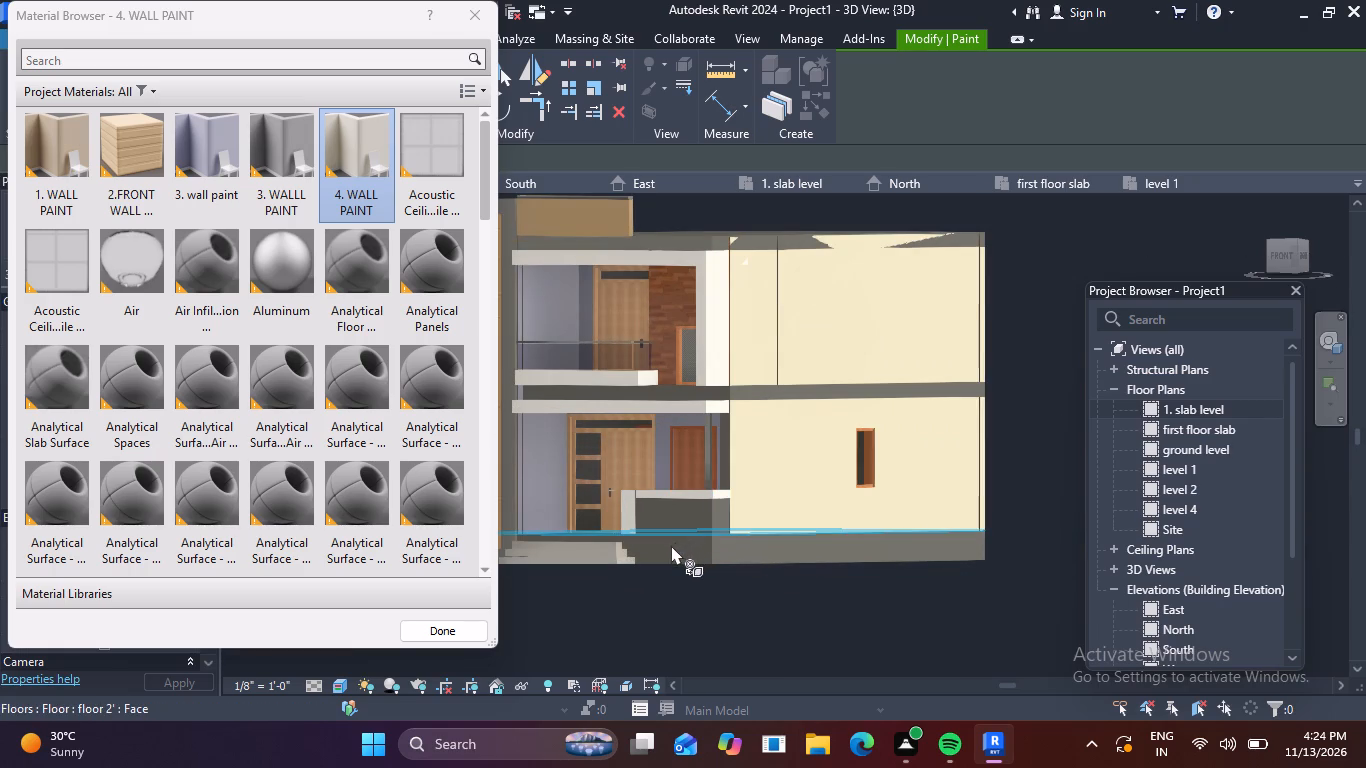
pyautogui.keyDown('shift'); pyautogui.moveTo(671, 545); pyautogui.dragTo(725, 546, button='middle'); pyautogui.keyUp('shift')
pyautogui.scroll(3, 698, 514)
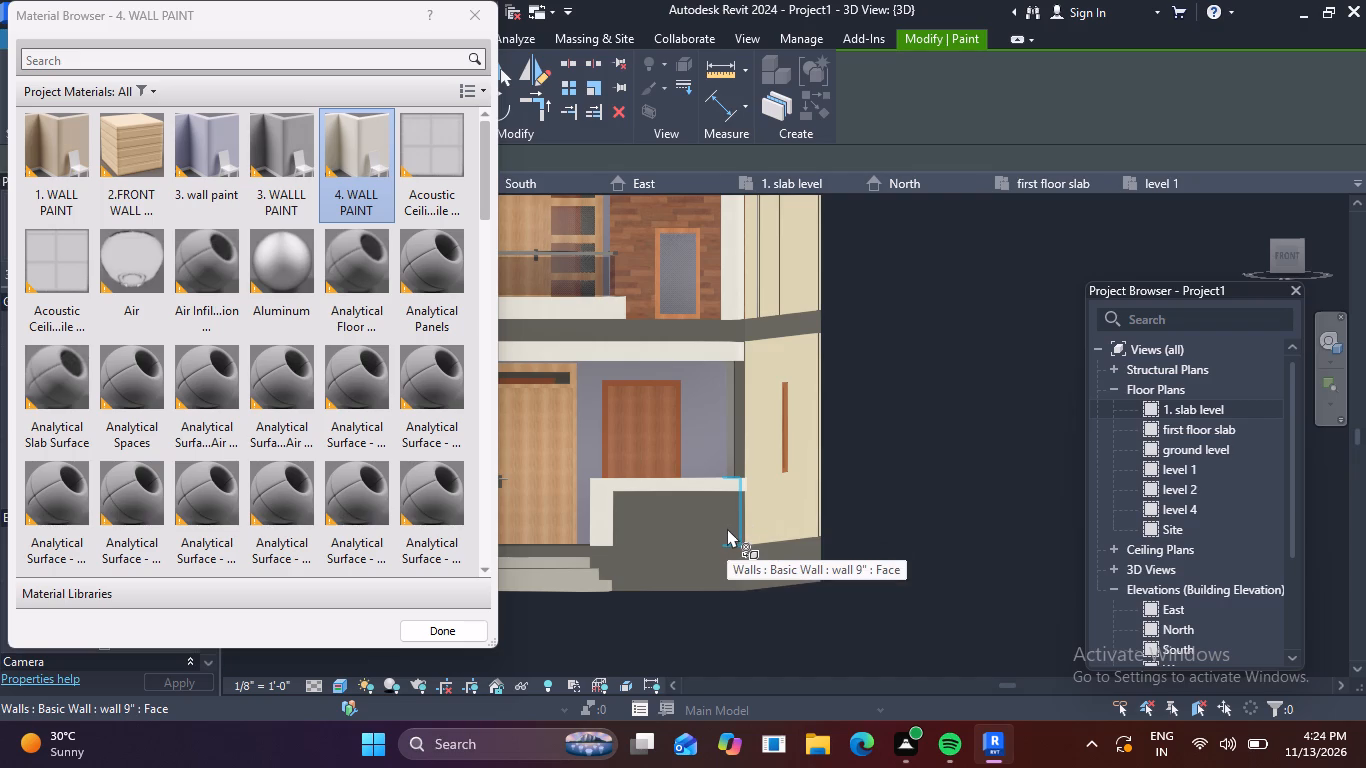
pyautogui.scroll(4, 699, 516)
pyautogui.click(720, 526)
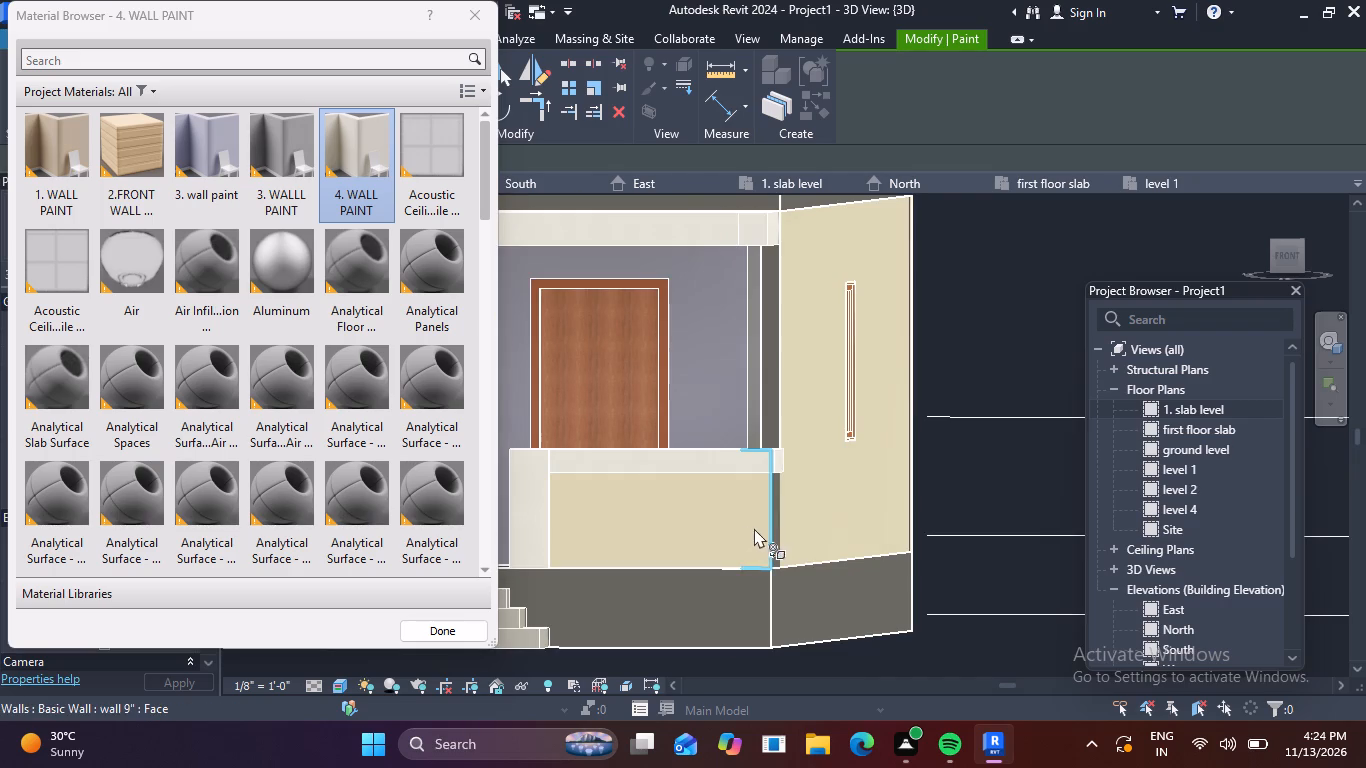
pyautogui.click(777, 517)
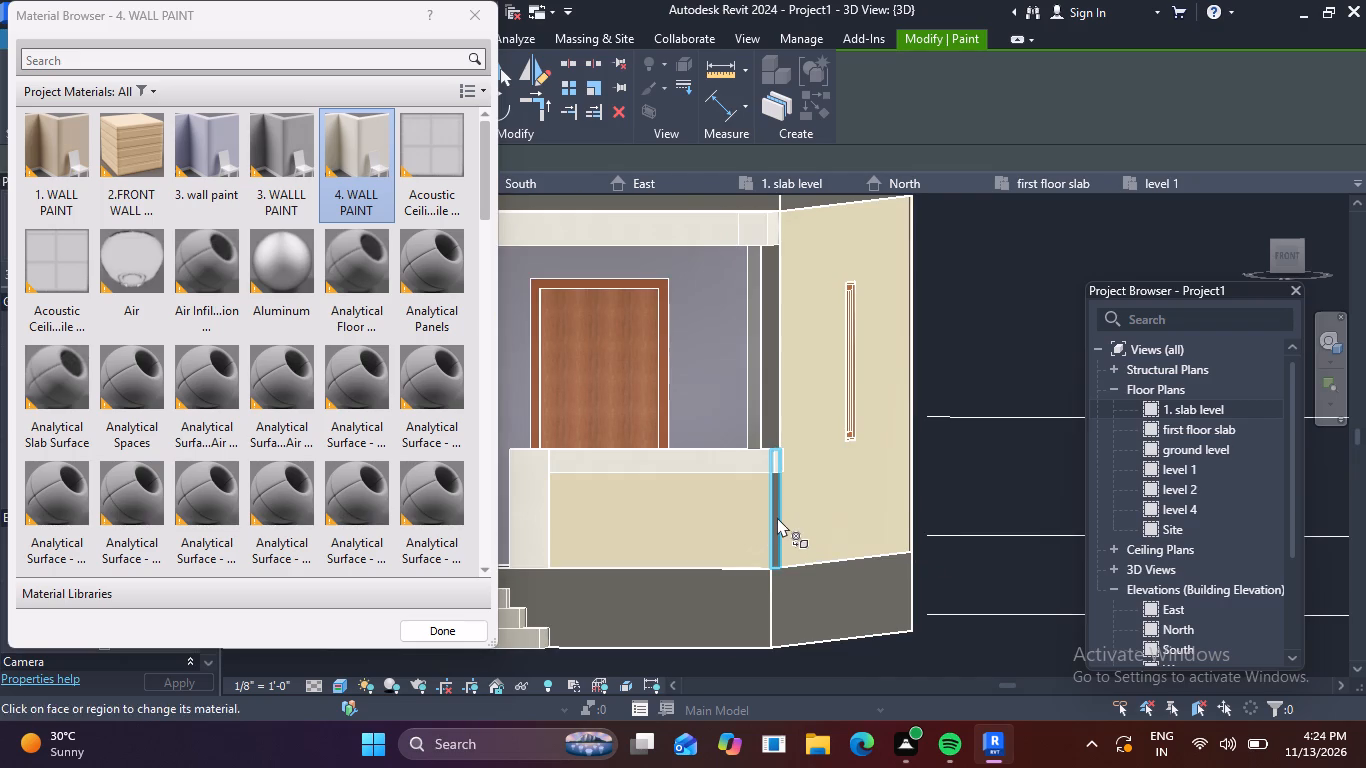
# Paint the front face of the 2' base floor below the porch with 4. WALL PAINT.
pyautogui.scroll(-2, 721, 563)
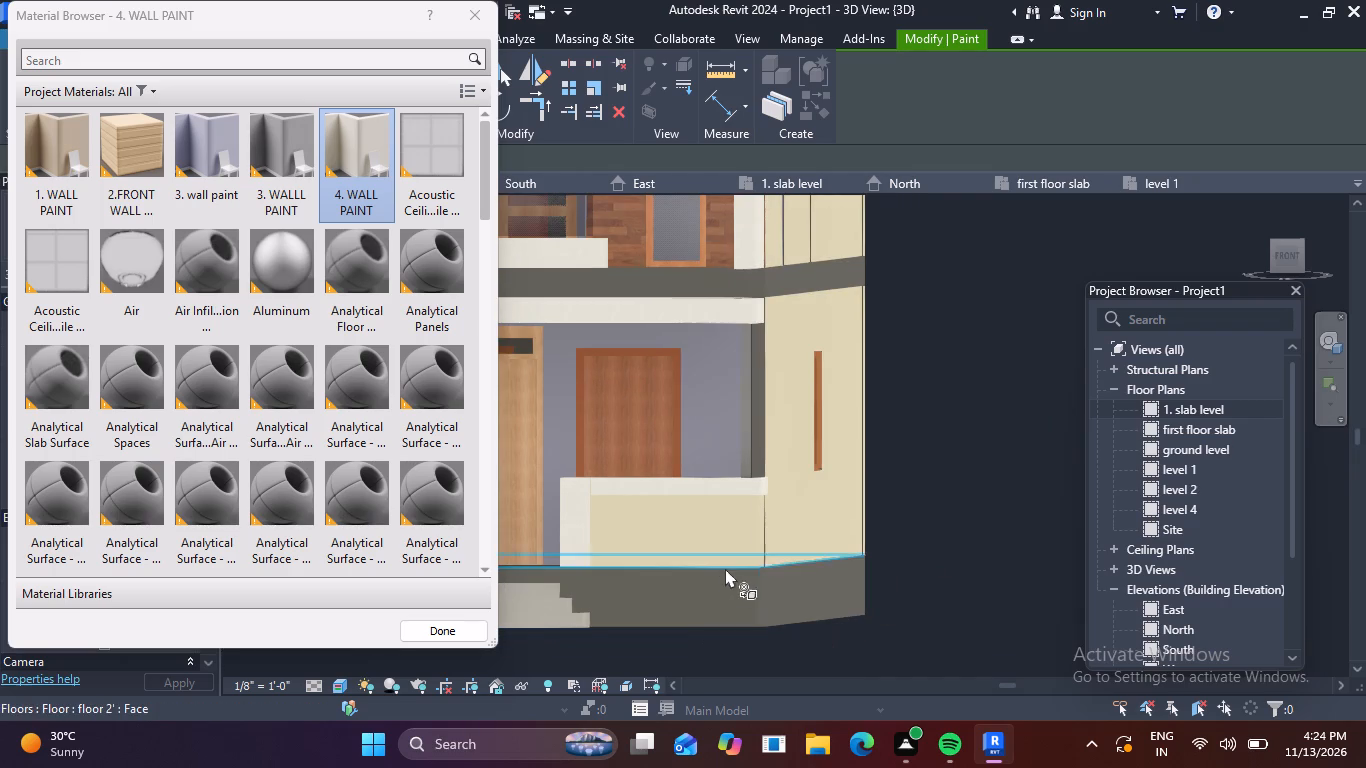
pyautogui.scroll(1, 764, 547)
pyautogui.moveTo(695, 586); pyautogui.dragTo(759, 586, button='middle')
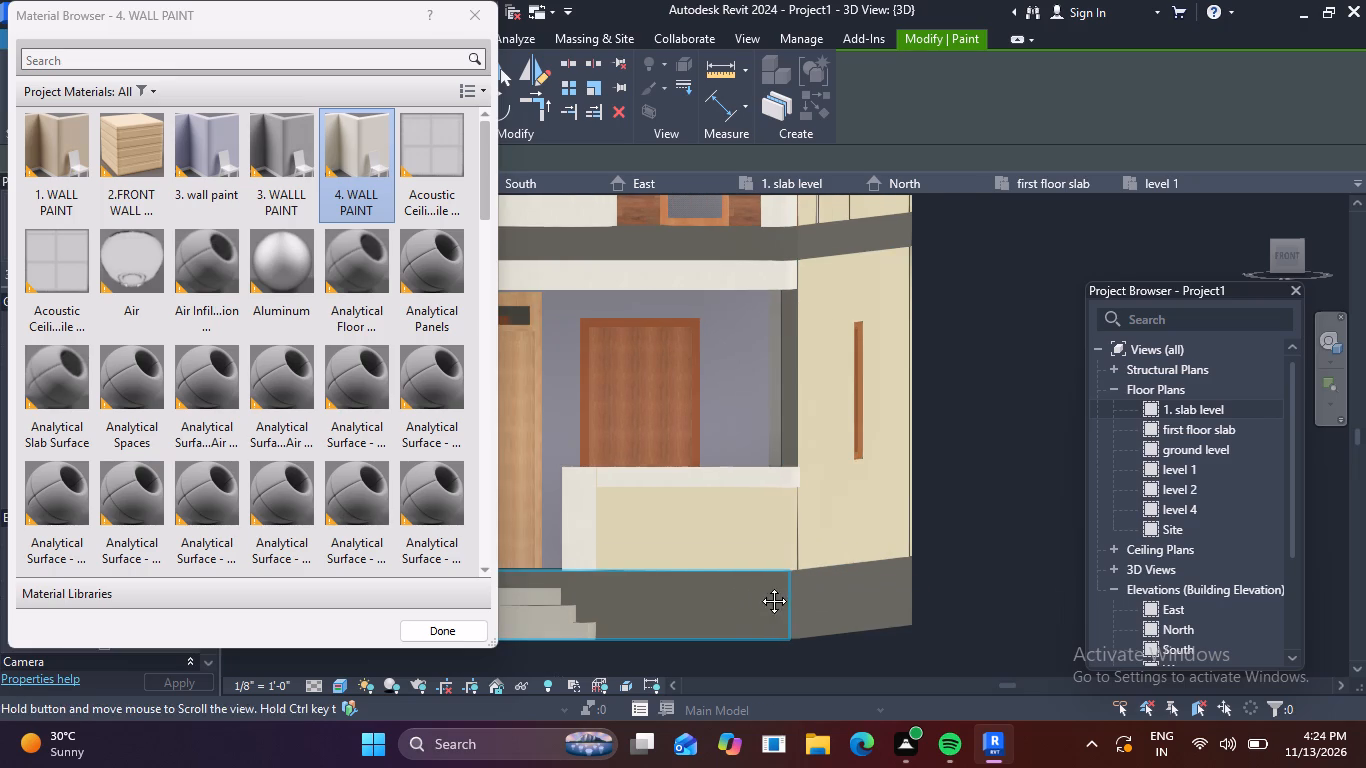
pyautogui.moveTo(759, 586); pyautogui.dragTo(790, 586, button='middle')
pyautogui.click(790, 586)
# Paint the upper-storey wall, ground-storey wall and narrow section beside the front column on the opposite long side with 4. WALL PAINT.
pyautogui.scroll(-2, 748, 599)
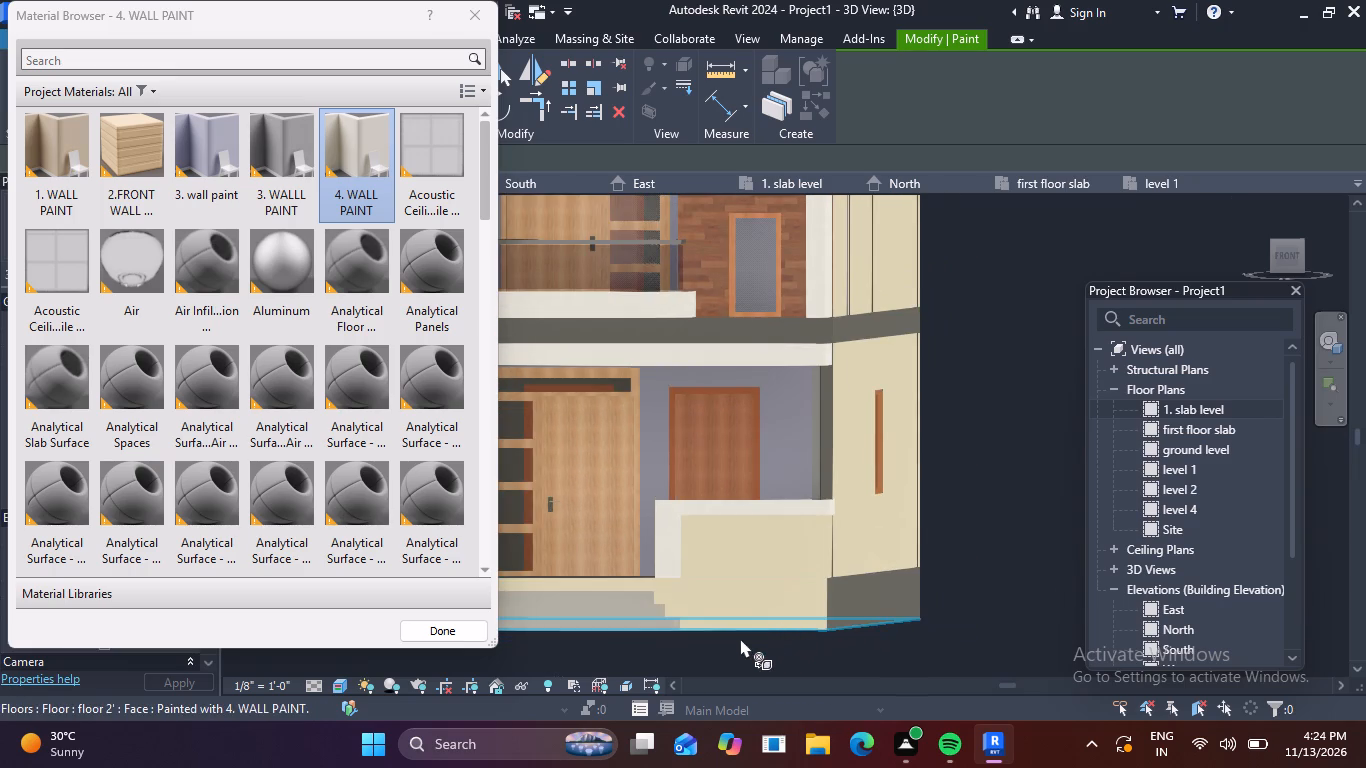
pyautogui.moveTo(740, 638); pyautogui.dragTo(818, 642, button='middle')
pyautogui.keyDown('shift'); pyautogui.moveTo(758, 619); pyautogui.dragTo(744, 662, button='middle'); pyautogui.keyUp('shift')
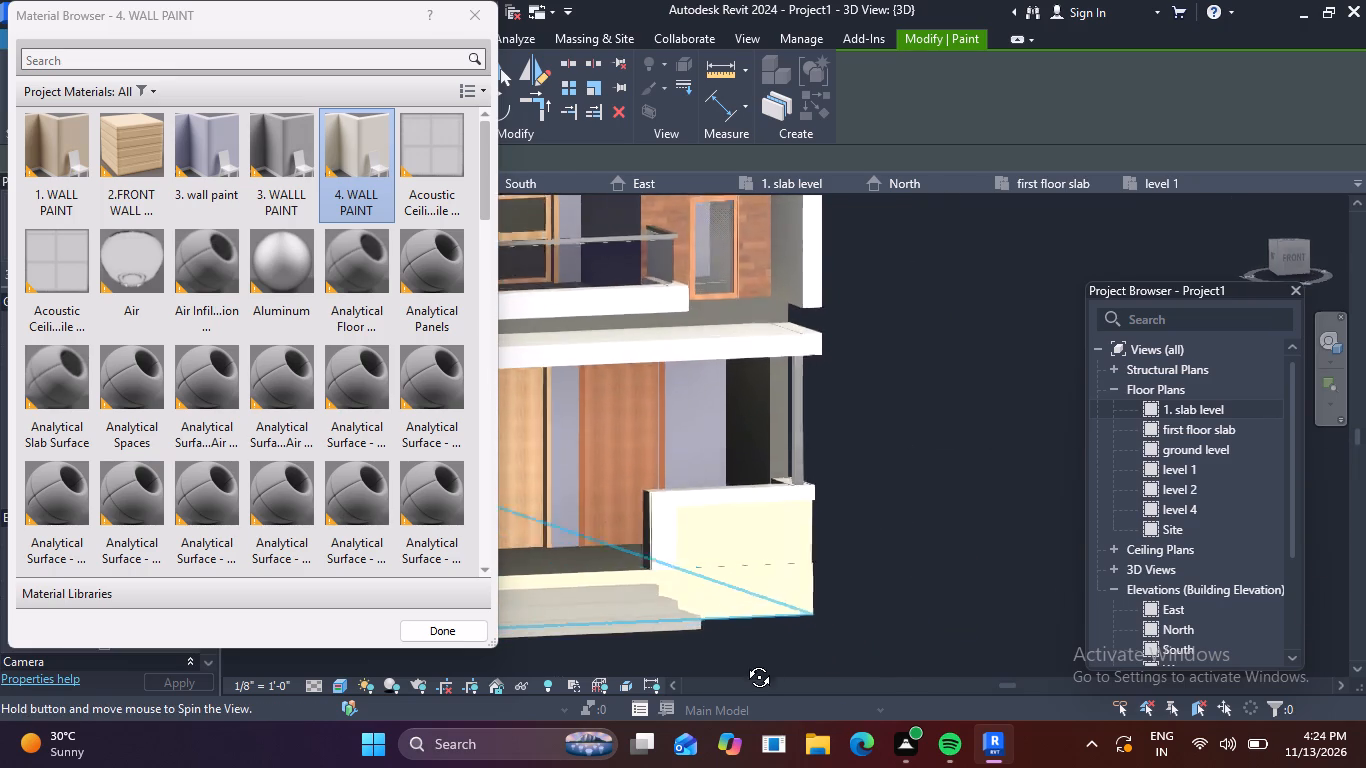
pyautogui.keyDown('shift'); pyautogui.moveTo(744, 662); pyautogui.dragTo(740, 683, button='middle'); pyautogui.keyUp('shift')
pyautogui.scroll(-4, 718, 640)
pyautogui.moveTo(763, 614); pyautogui.dragTo(851, 590, button='middle')
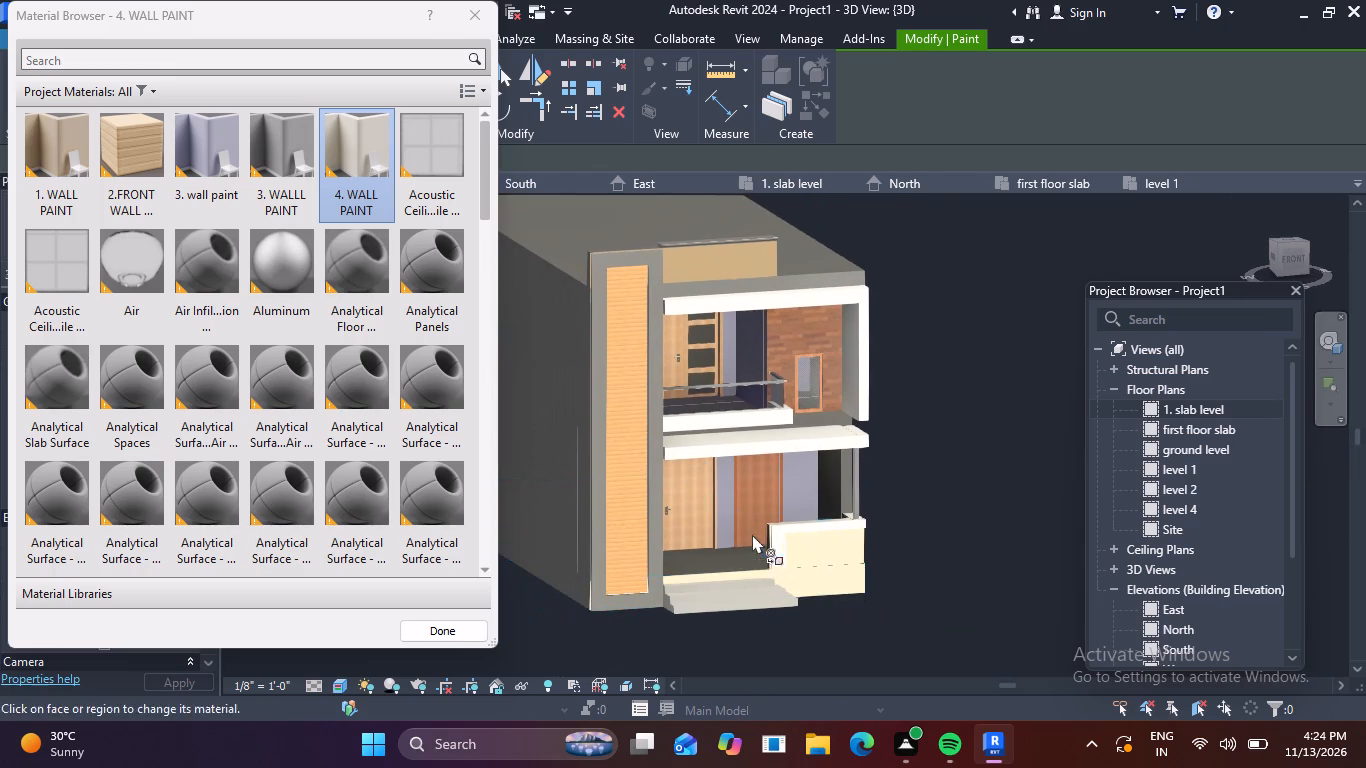
pyautogui.scroll(3, 778, 465)
pyautogui.scroll(5, 861, 406)
pyautogui.keyDown('shift'); pyautogui.moveTo(865, 417); pyautogui.dragTo(822, 388, button='middle'); pyautogui.keyUp('shift')
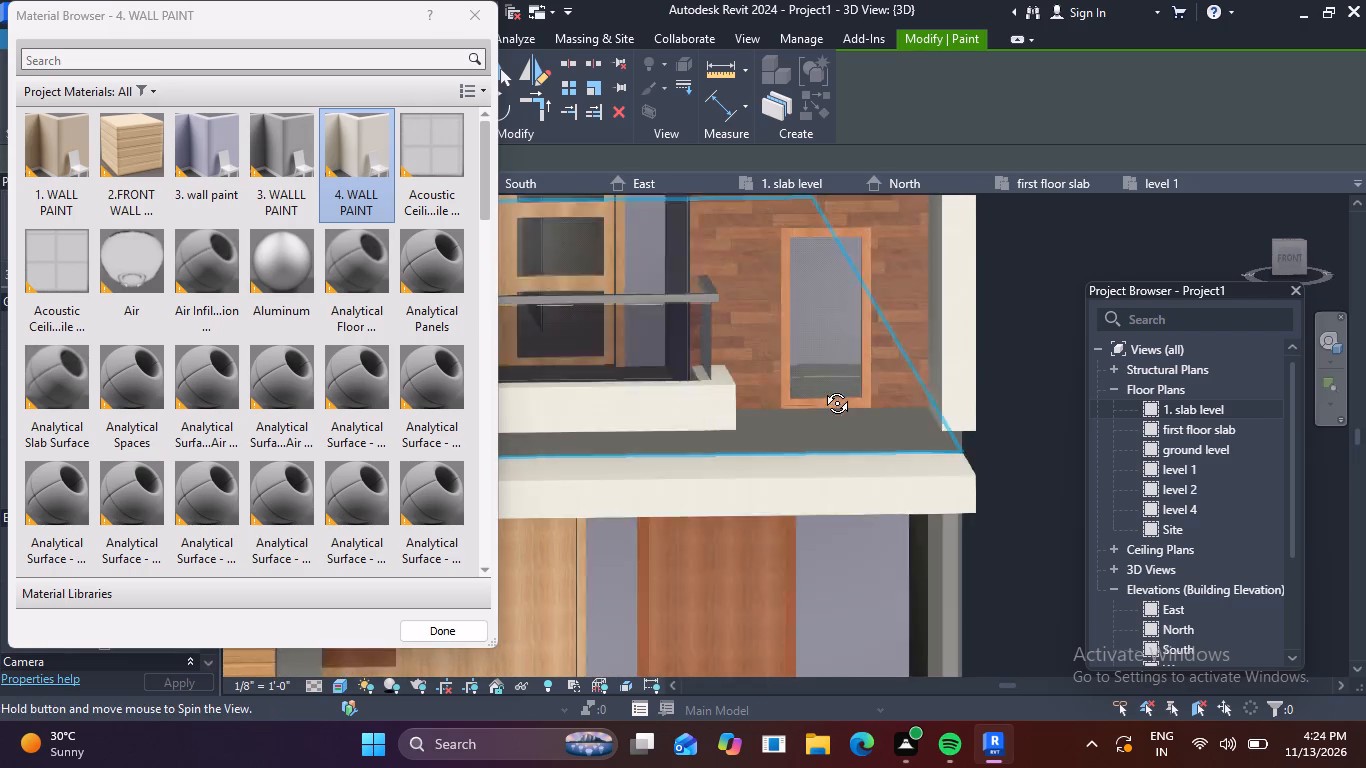
pyautogui.keyDown('shift'); pyautogui.moveTo(822, 388); pyautogui.dragTo(820, 380, button='middle'); pyautogui.keyUp('shift')
pyautogui.scroll(-4, 821, 464)
pyautogui.scroll(-3, 681, 541)
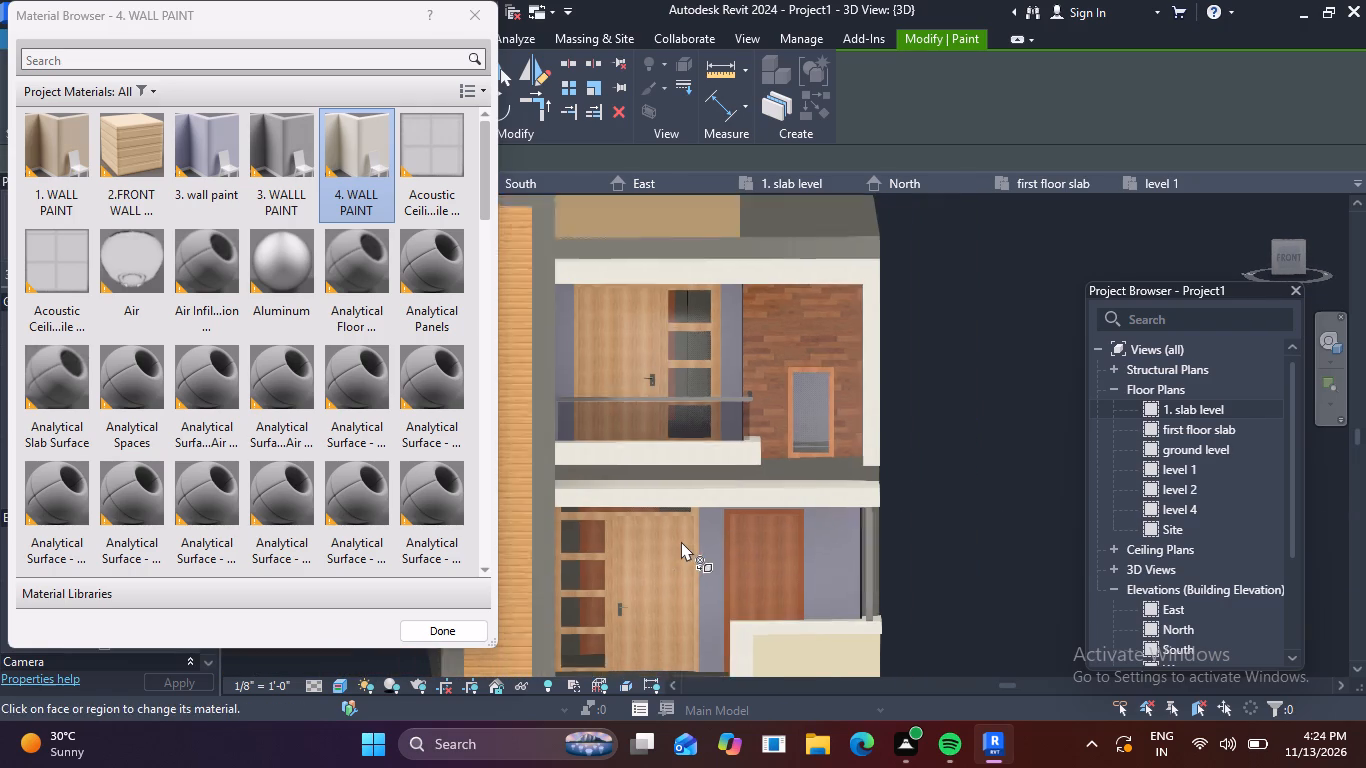
pyautogui.keyDown('shift'); pyautogui.moveTo(681, 541); pyautogui.dragTo(865, 497, button='middle'); pyautogui.keyUp('shift')
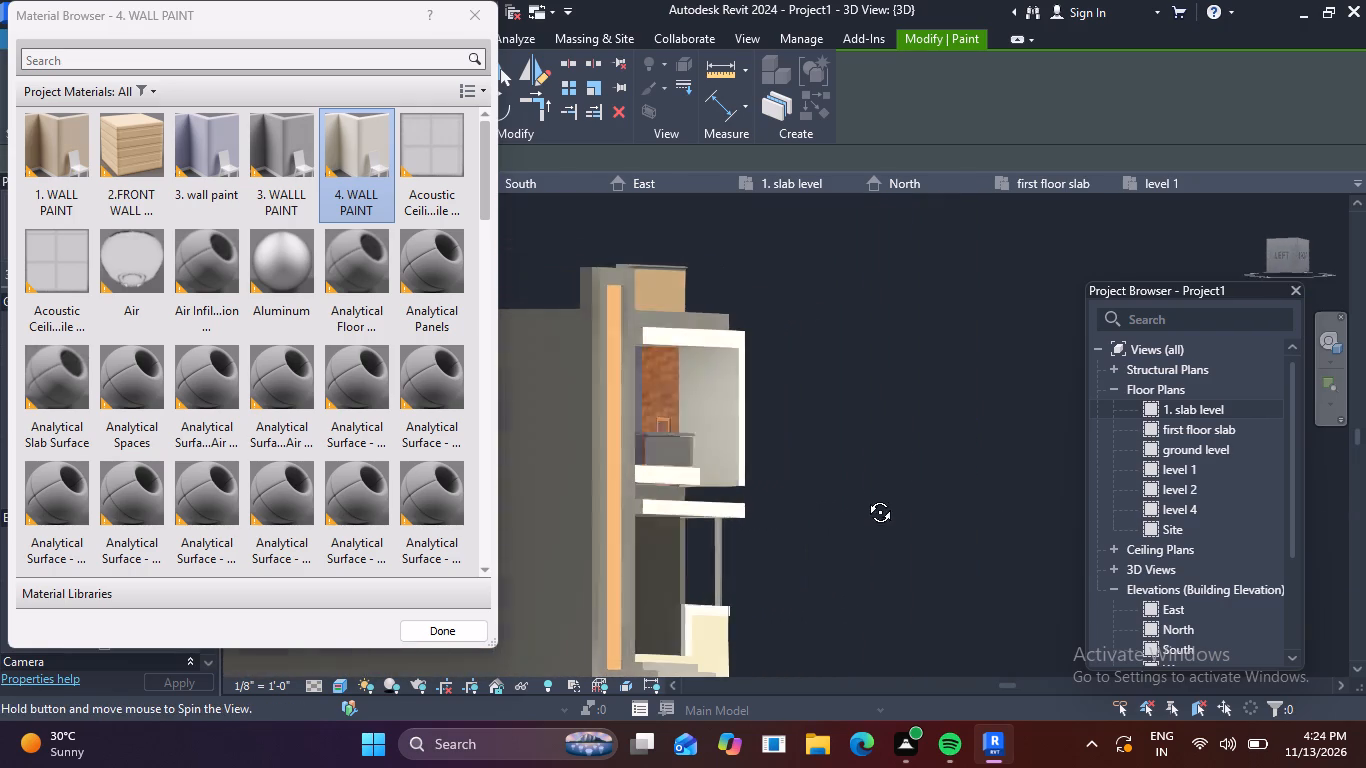
pyautogui.keyDown('shift'); pyautogui.moveTo(865, 497); pyautogui.dragTo(866, 497, button='middle'); pyautogui.keyUp('shift')
pyautogui.scroll(-3, 561, 463)
pyautogui.moveTo(565, 463); pyautogui.dragTo(842, 429, button='middle')
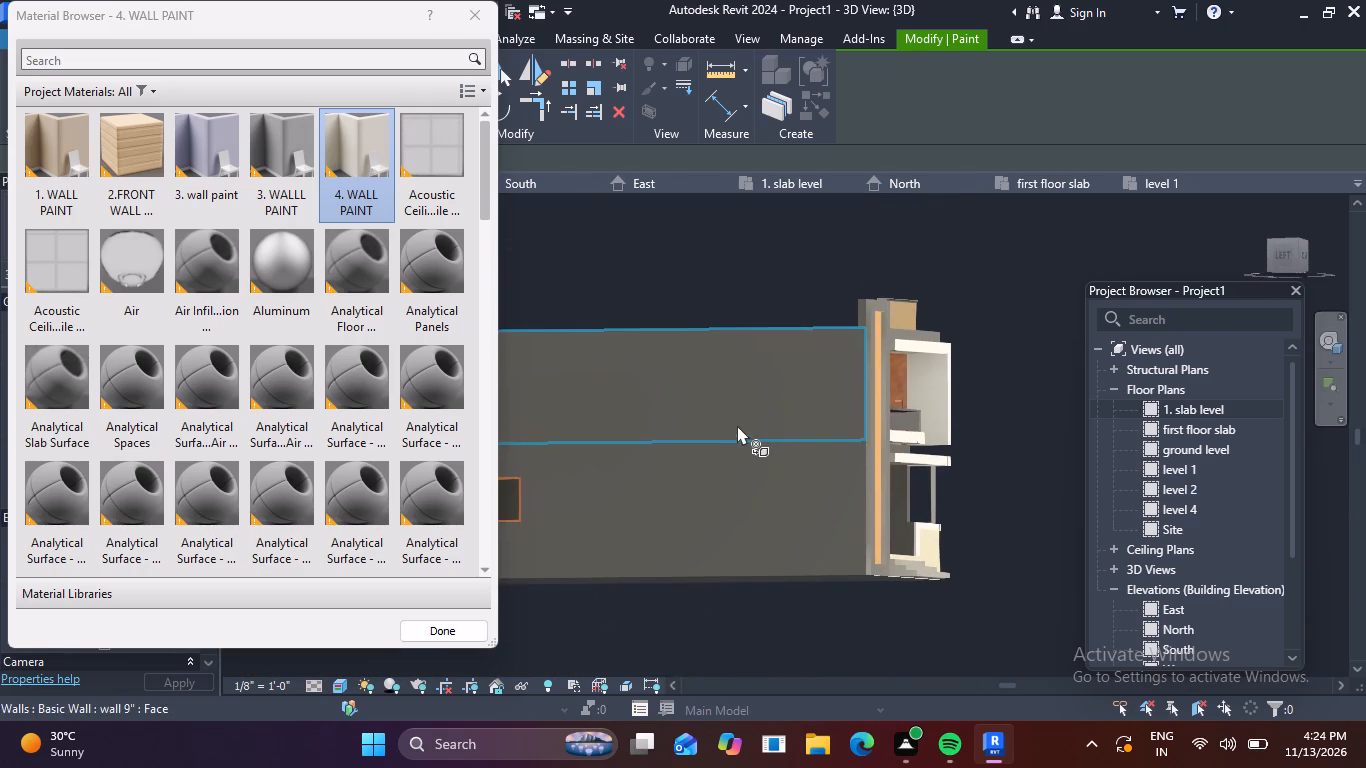
pyautogui.click(737, 421)
pyautogui.scroll(-3, 667, 458)
pyautogui.moveTo(676, 460); pyautogui.dragTo(860, 427, button='middle')
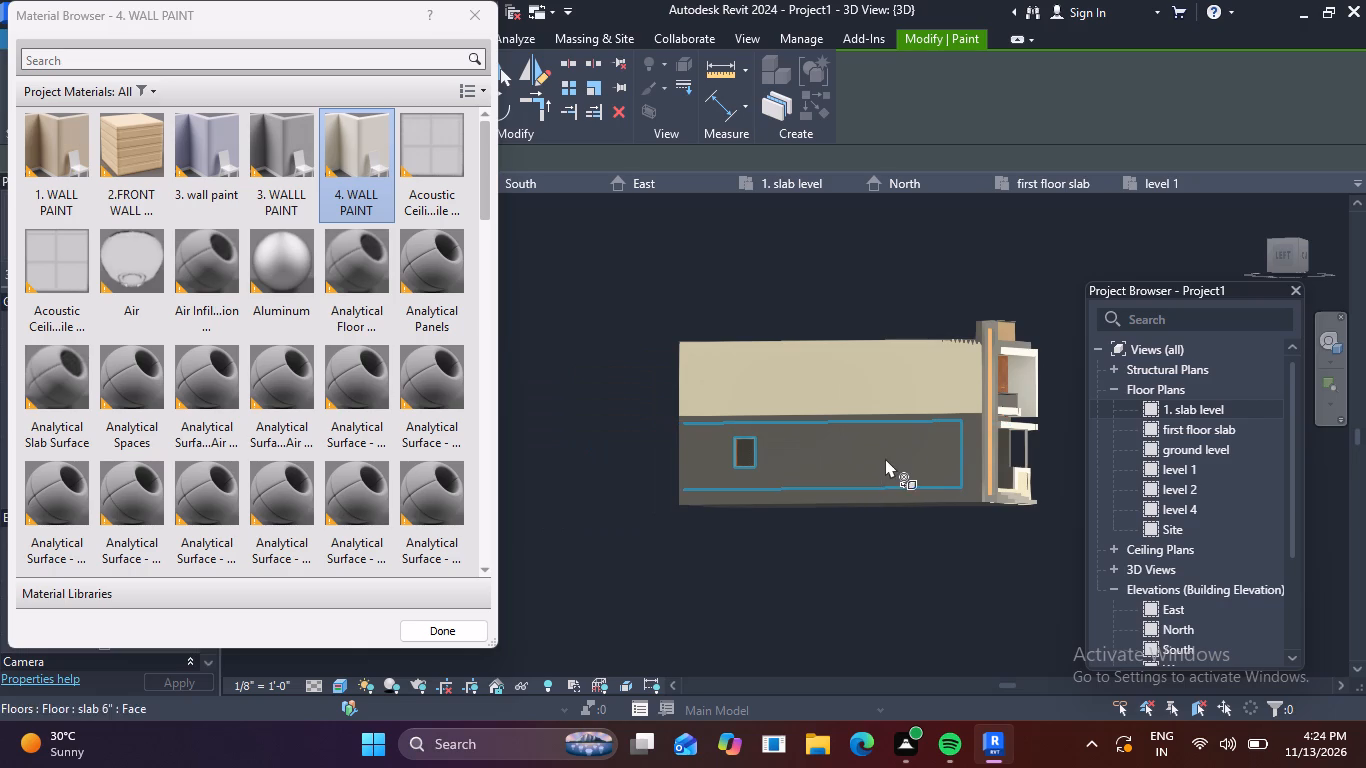
pyautogui.click(885, 458)
pyautogui.scroll(5, 978, 443)
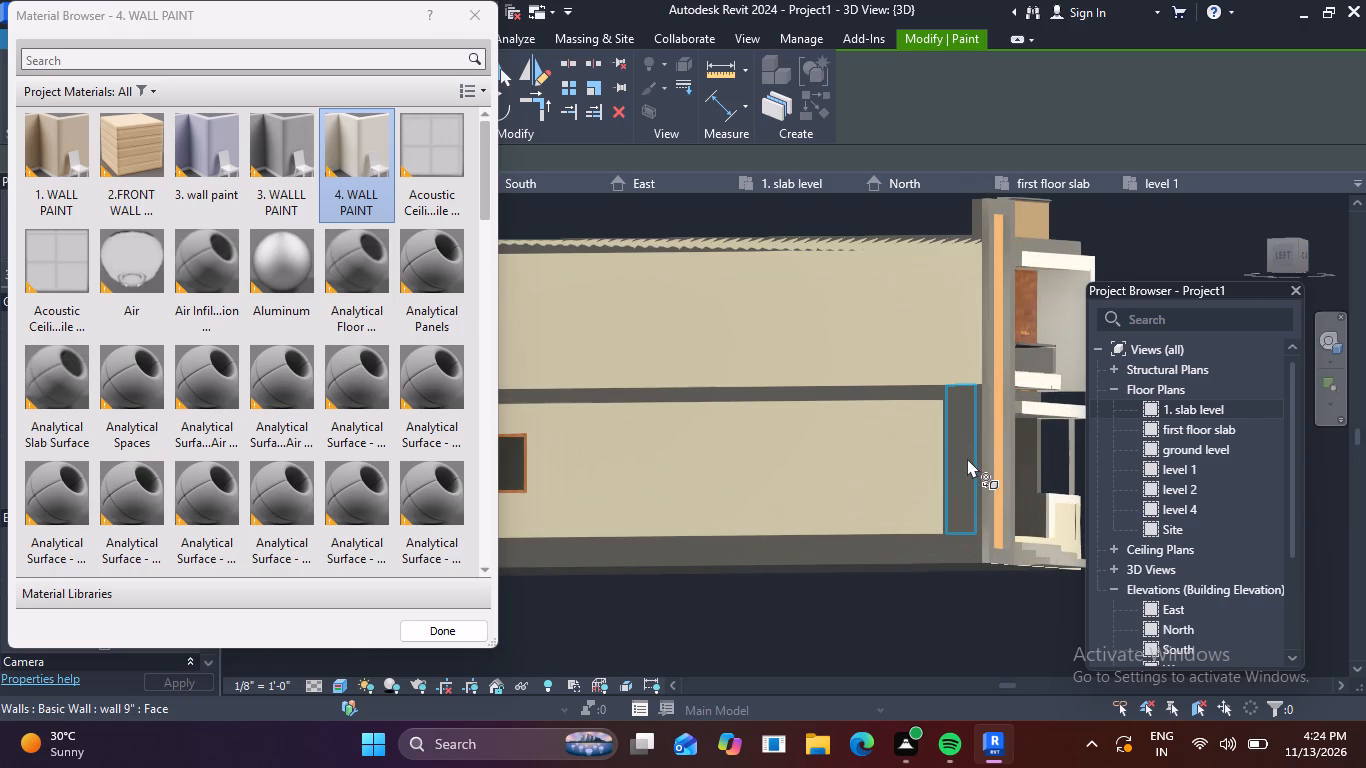
pyautogui.click(963, 462)
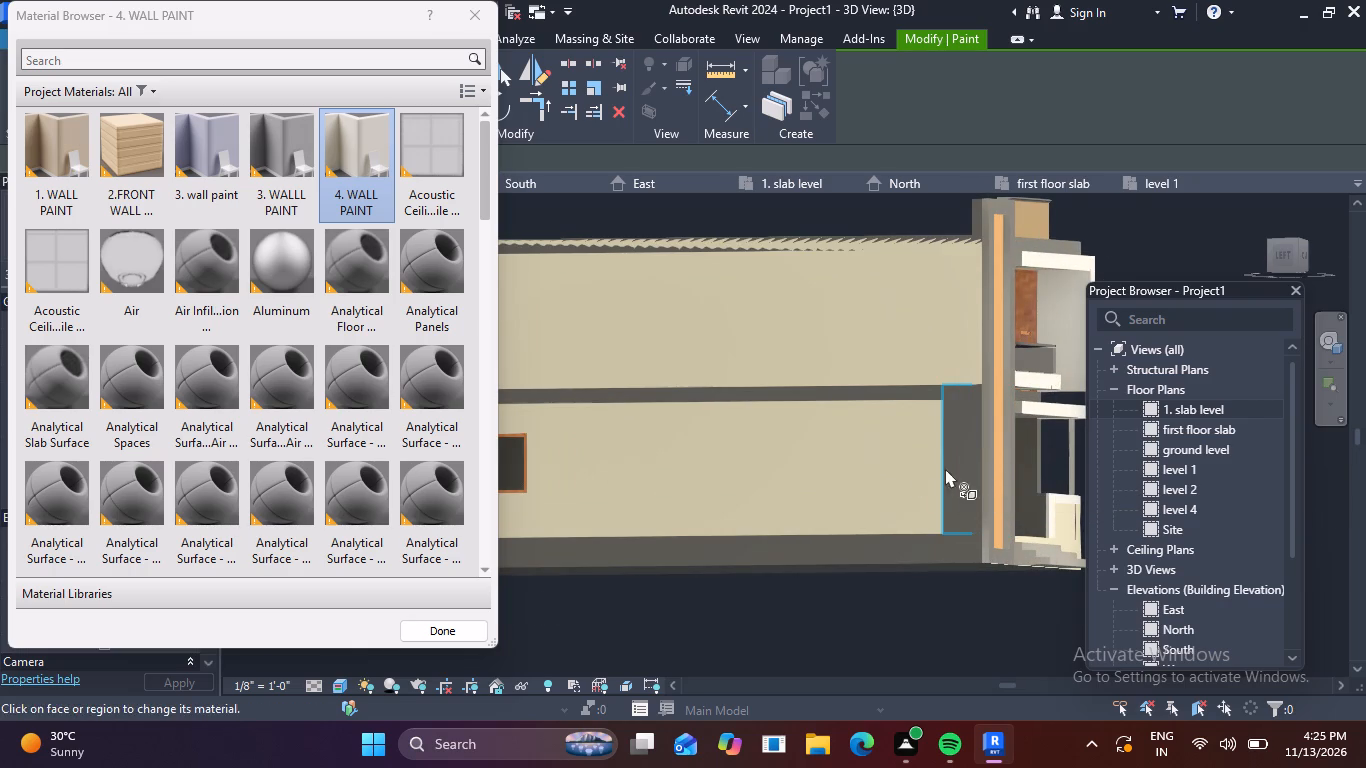
# Paint the upper-storey and ground-storey rear walls of the house with 4. WALL PAINT.
pyautogui.scroll(-3, 746, 471)
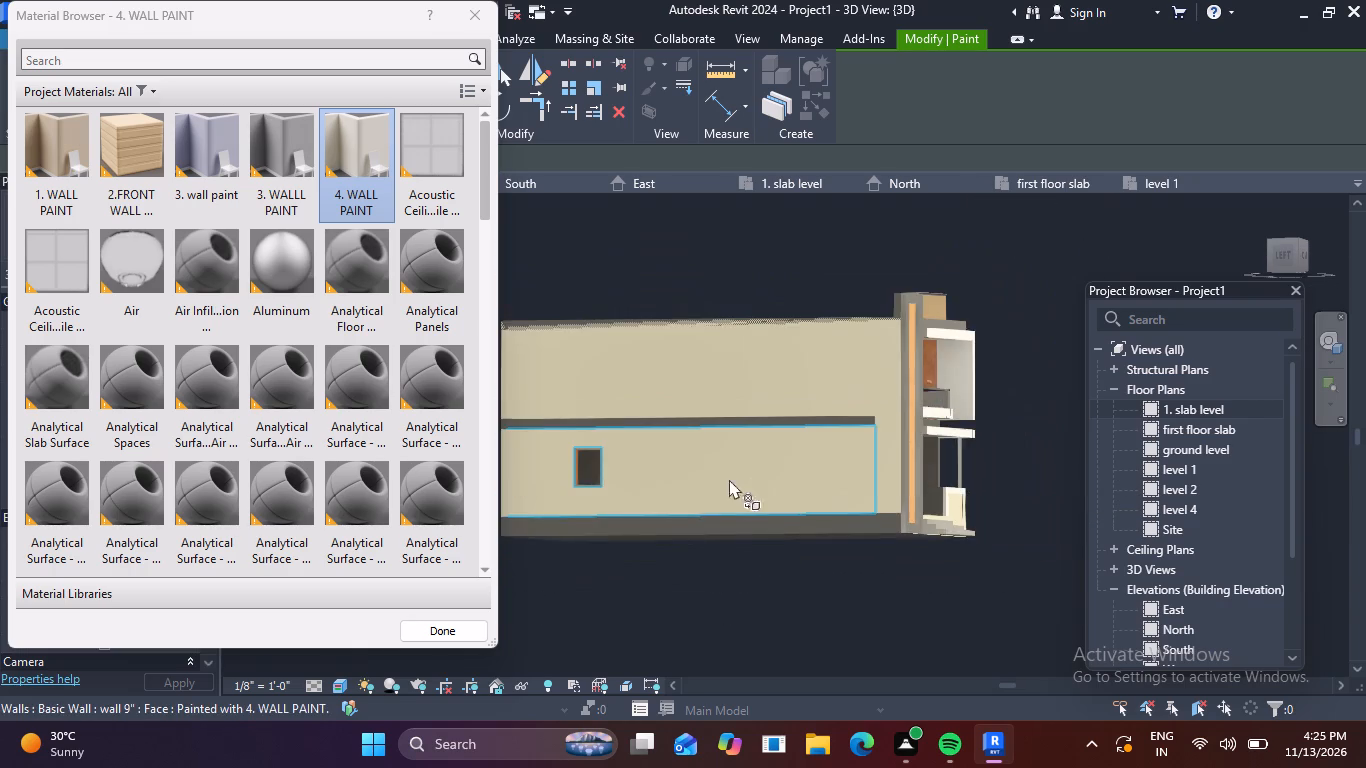
pyautogui.moveTo(682, 492); pyautogui.dragTo(876, 501, button='middle')
pyautogui.keyDown('shift'); pyautogui.moveTo(695, 513); pyautogui.dragTo(899, 522, button='middle'); pyautogui.keyUp('shift')
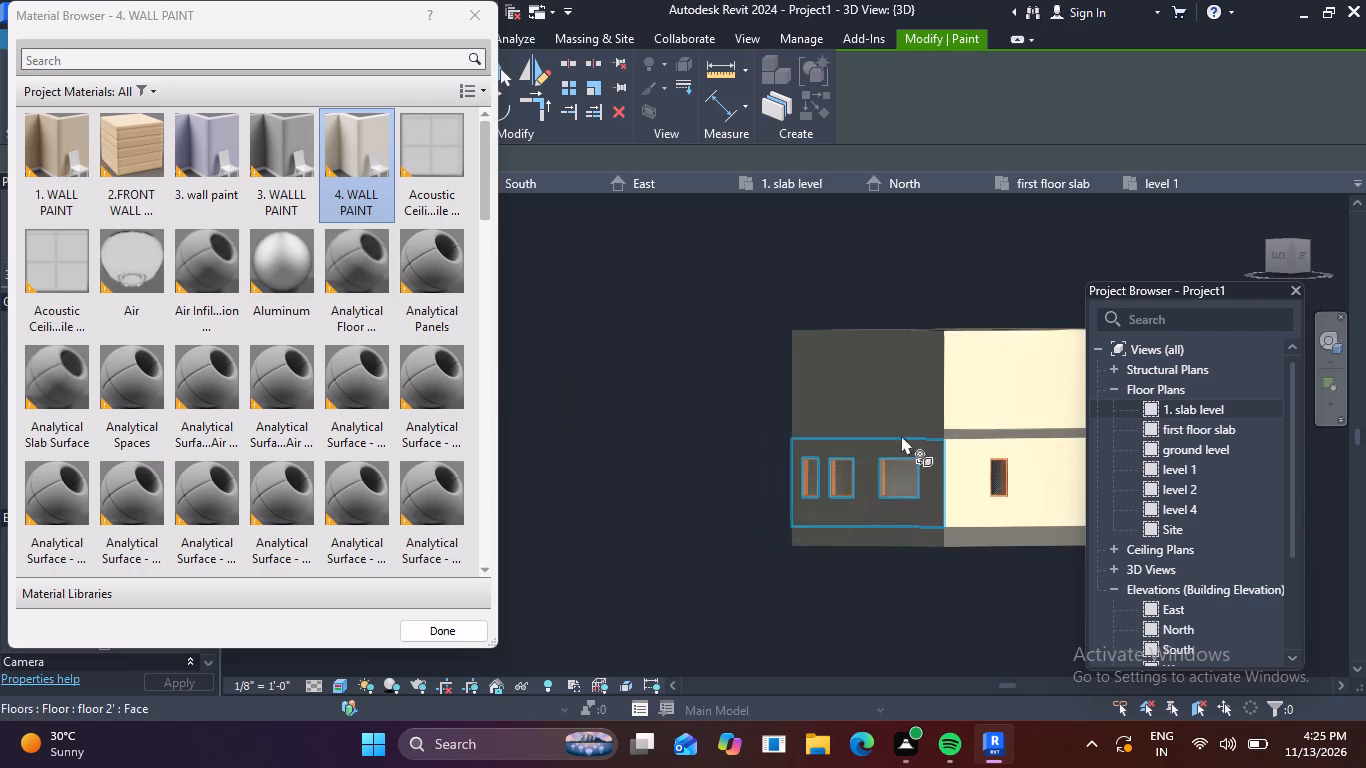
pyautogui.click(886, 387)
pyautogui.click(951, 495)
# Select the Door - Frame material and paint the roof slab's long side edge above the beige right-side wall.
pyautogui.scroll(-3, 840, 518)
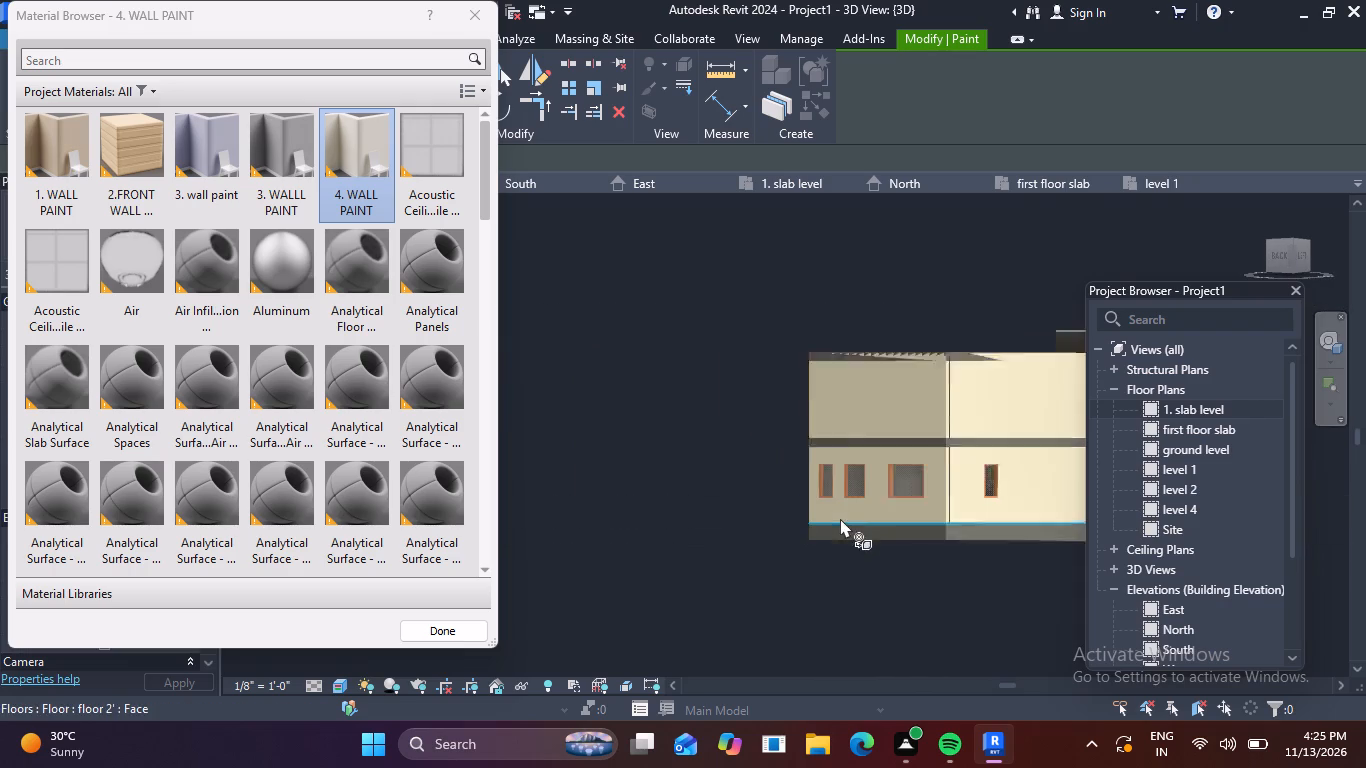
pyautogui.keyDown('shift'); pyautogui.moveTo(889, 507); pyautogui.dragTo(753, 508, button='middle'); pyautogui.keyUp('shift')
pyautogui.keyDown('shift'); pyautogui.moveTo(886, 486); pyautogui.dragTo(793, 492, button='middle'); pyautogui.keyUp('shift')
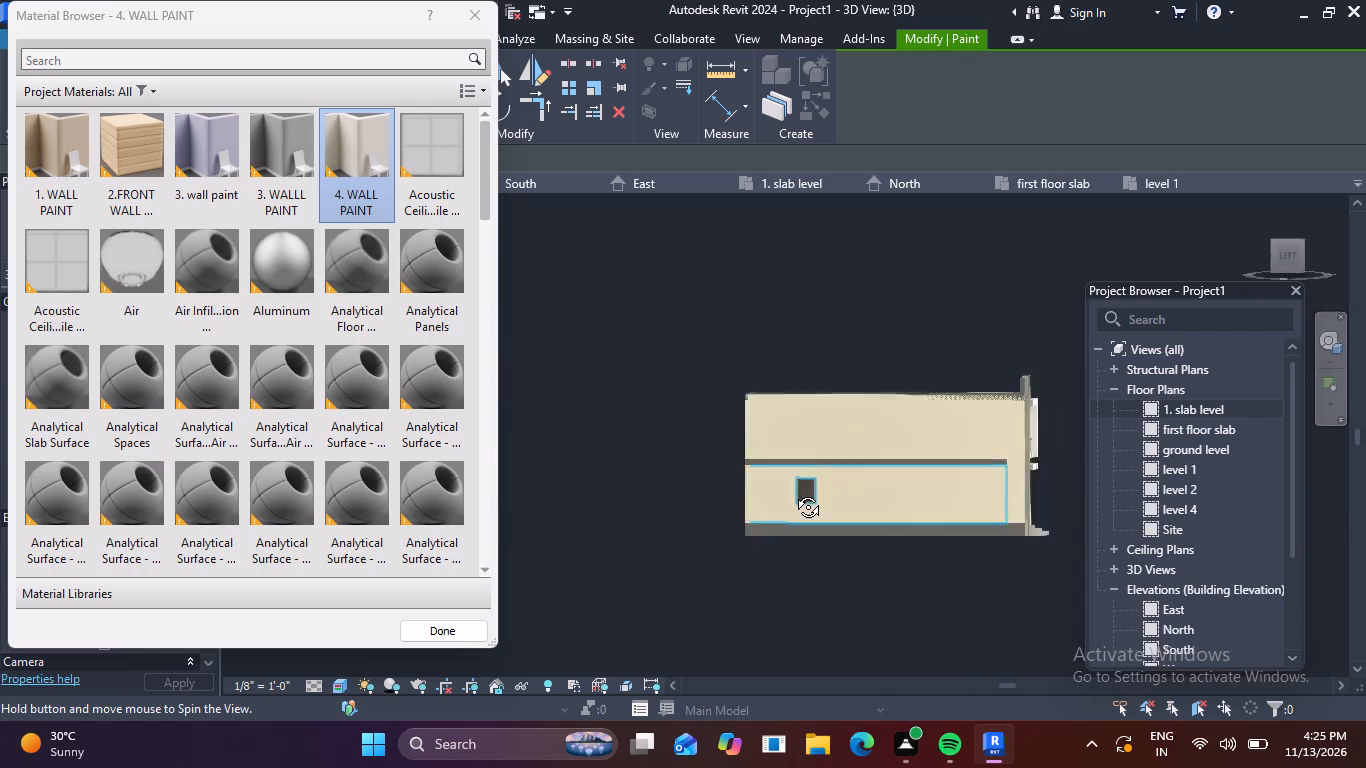
pyautogui.keyDown('shift'); pyautogui.moveTo(793, 492); pyautogui.dragTo(532, 501, button='middle'); pyautogui.keyUp('shift')
pyautogui.keyDown('shift'); pyautogui.moveTo(979, 483); pyautogui.dragTo(851, 483, button='middle'); pyautogui.keyUp('shift')
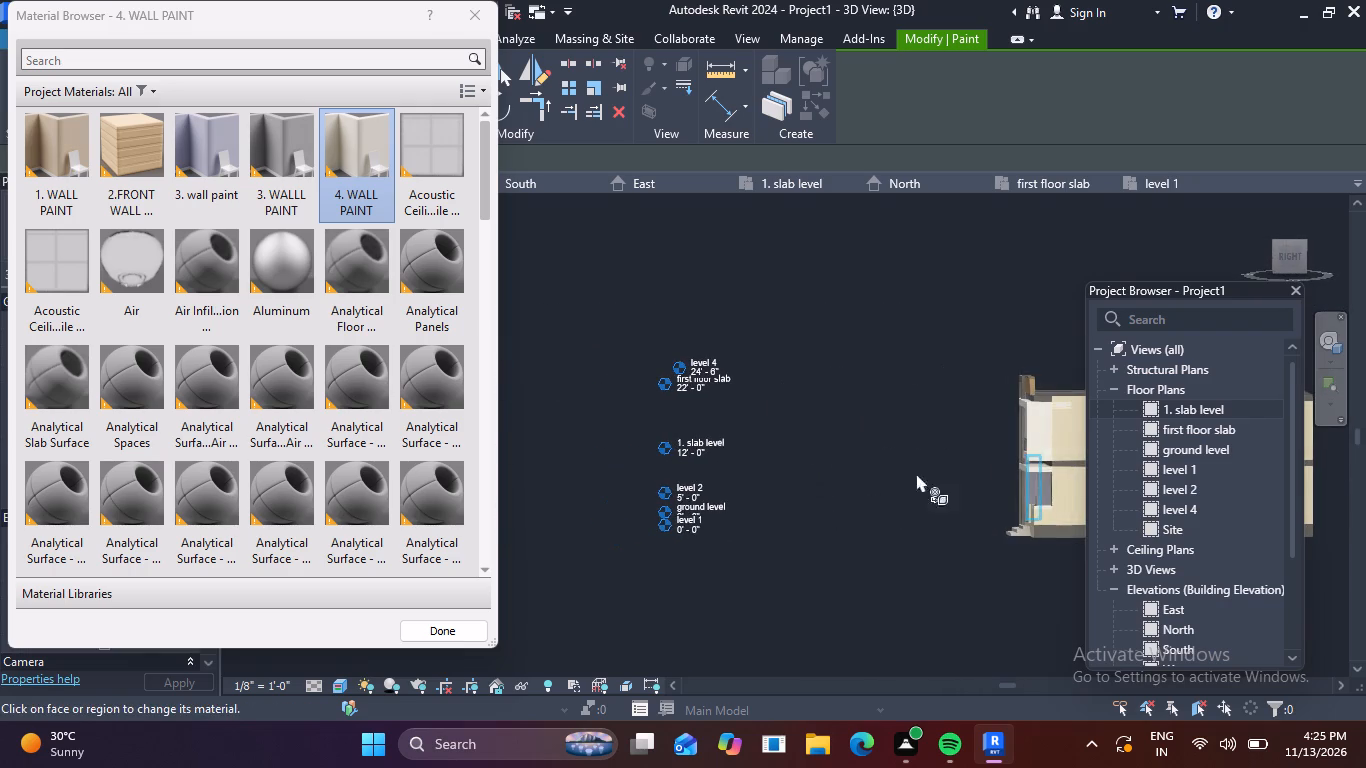
pyautogui.moveTo(950, 460); pyautogui.dragTo(523, 547, button='middle')
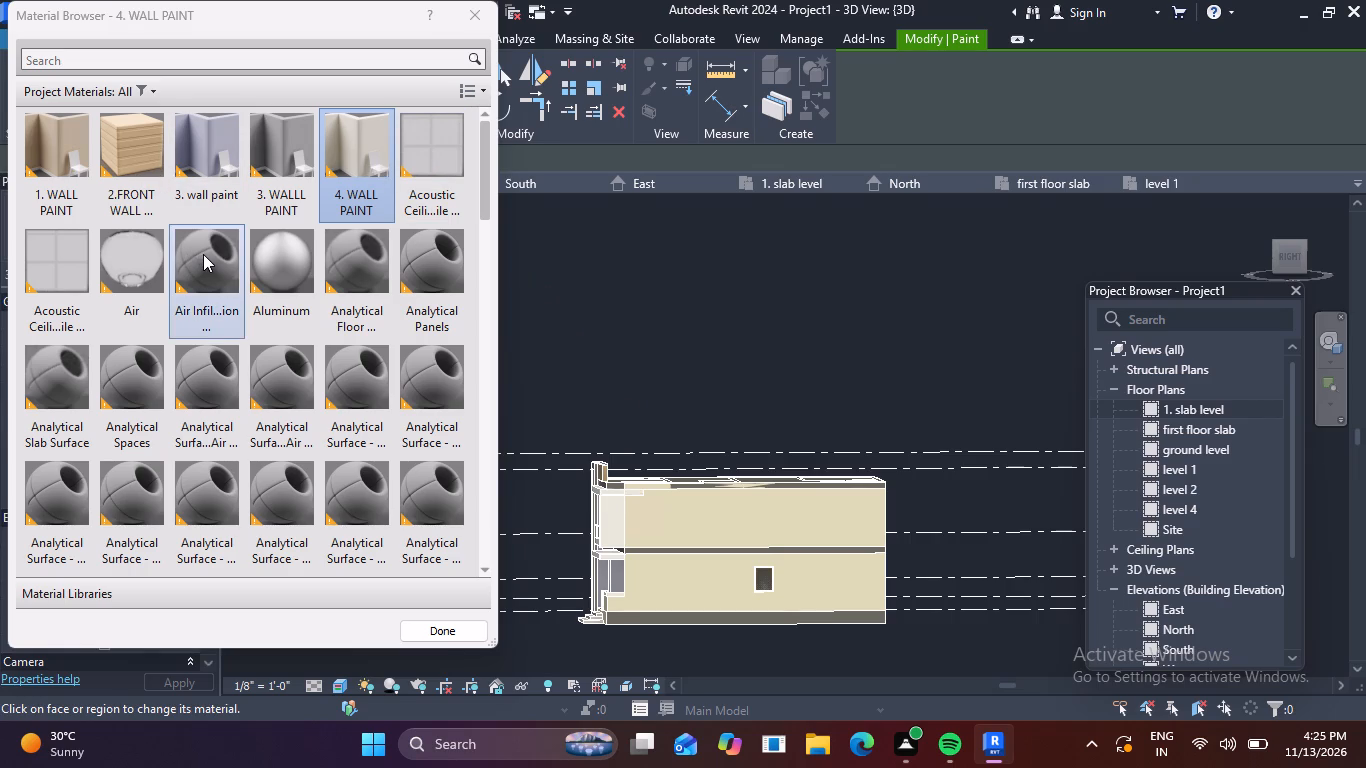
pyautogui.scroll(-3, 245, 329)
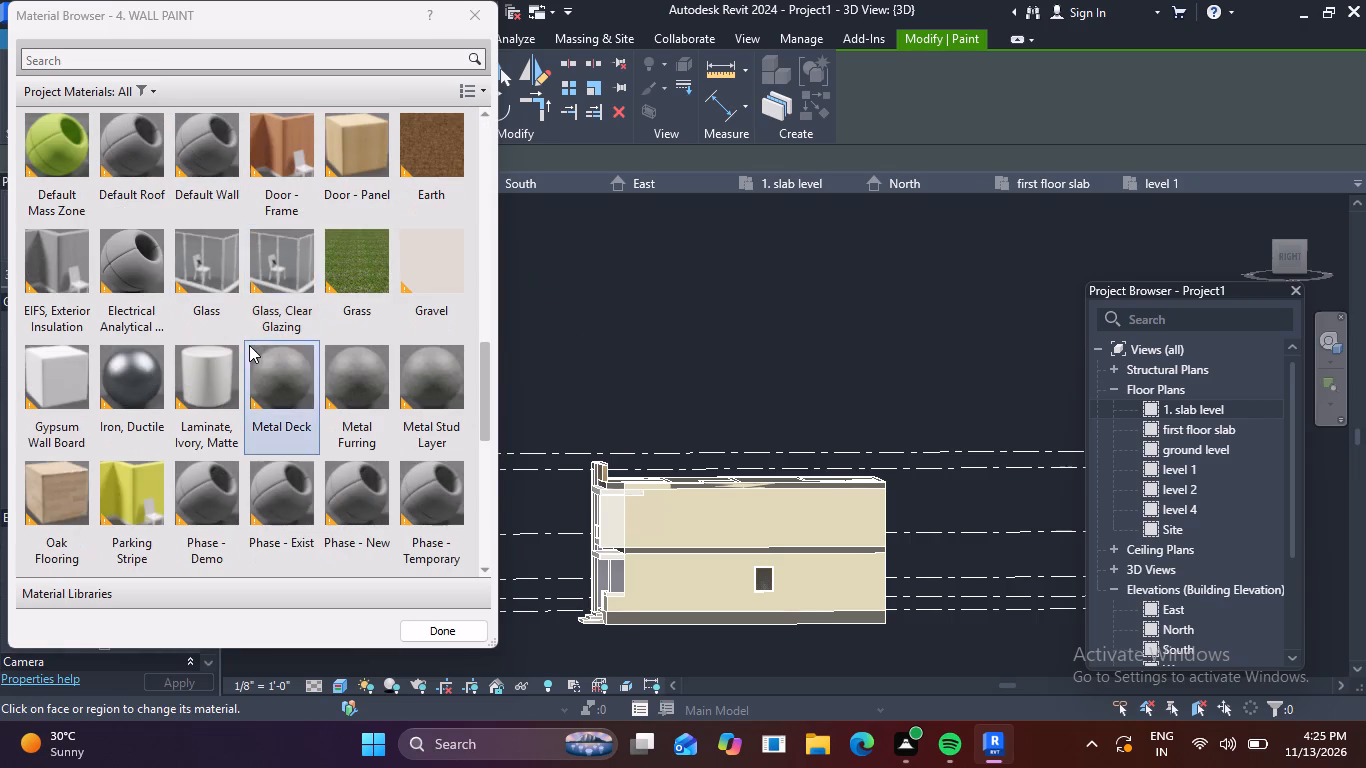
pyautogui.click(374, 153)
pyautogui.scroll(6, 731, 492)
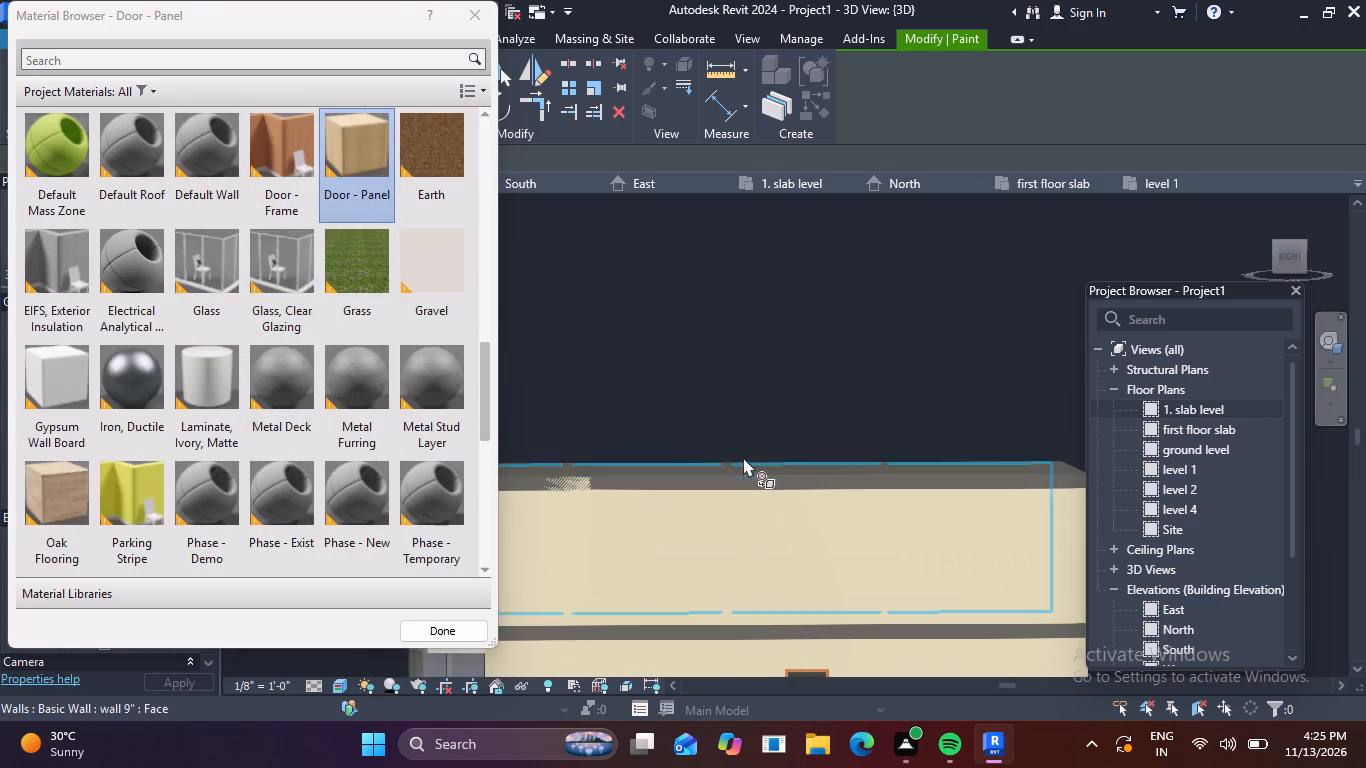
pyautogui.scroll(1, 689, 493)
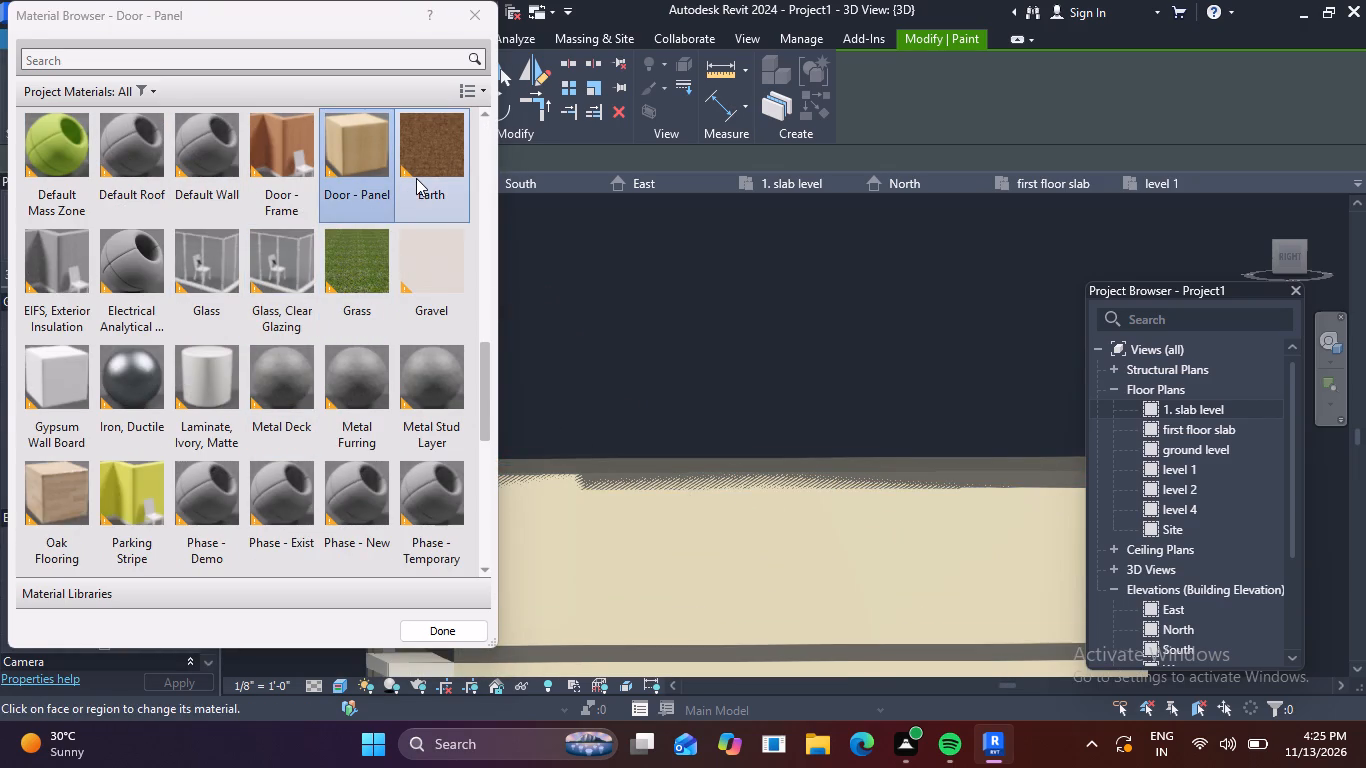
pyautogui.click(281, 142)
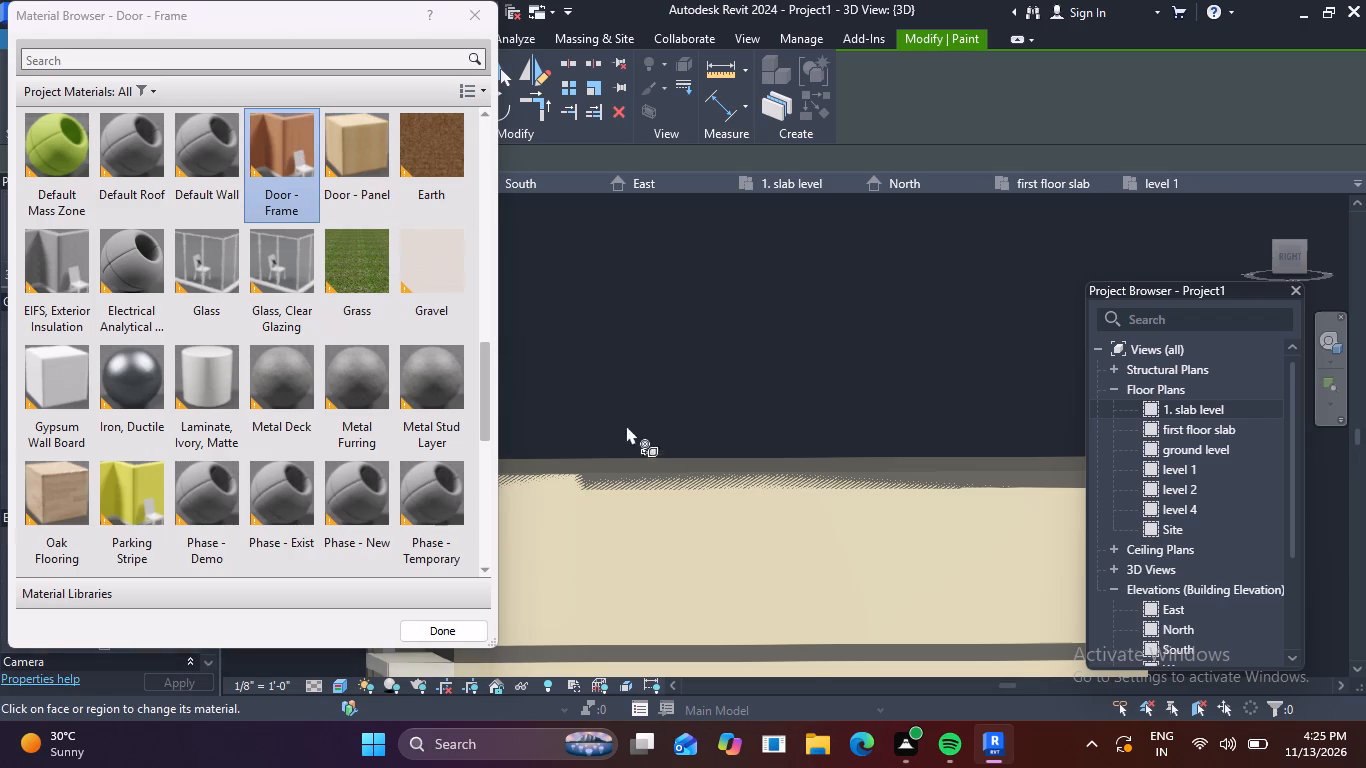
pyautogui.scroll(-2, 635, 436)
pyautogui.keyDown('shift'); pyautogui.moveTo(631, 541); pyautogui.dragTo(761, 528, button='middle'); pyautogui.keyUp('shift')
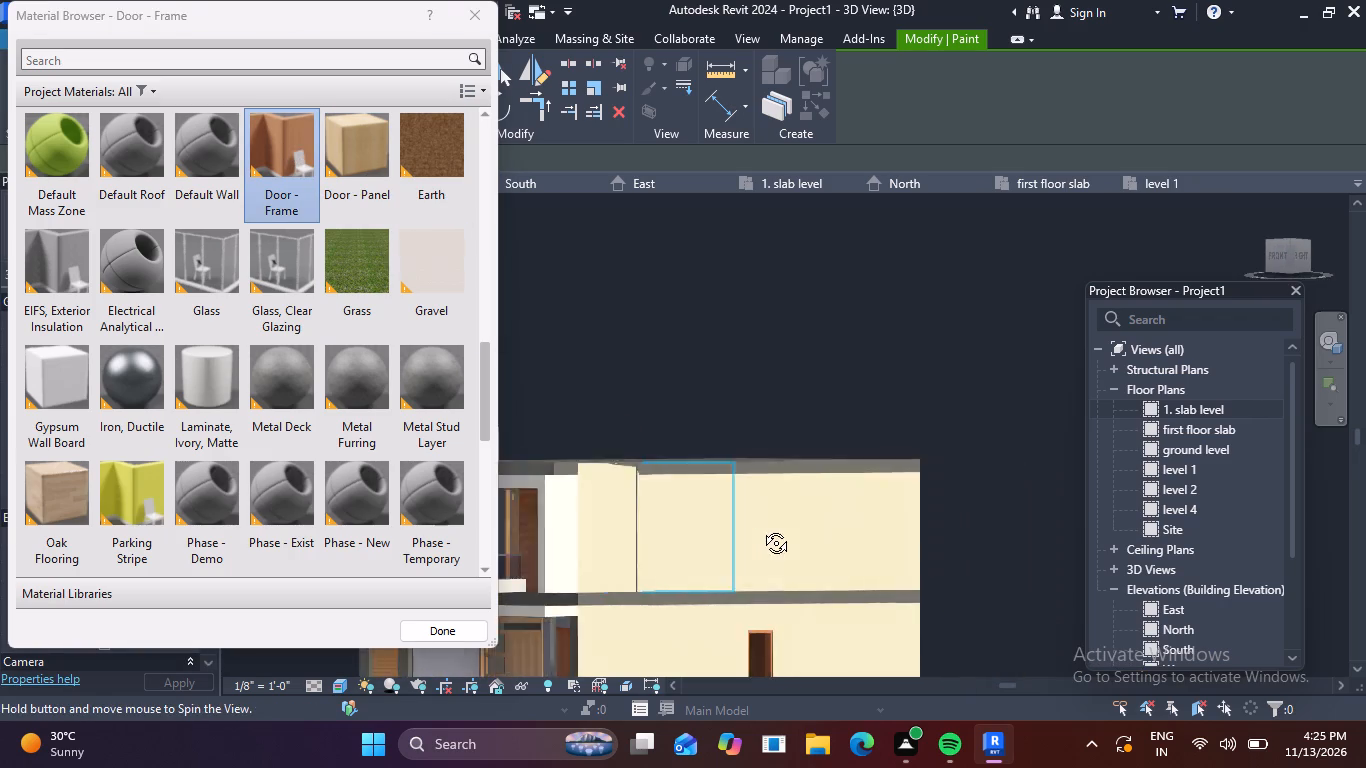
pyautogui.keyDown('shift'); pyautogui.moveTo(761, 528); pyautogui.dragTo(784, 524, button='middle'); pyautogui.keyUp('shift')
pyautogui.scroll(4, 586, 448)
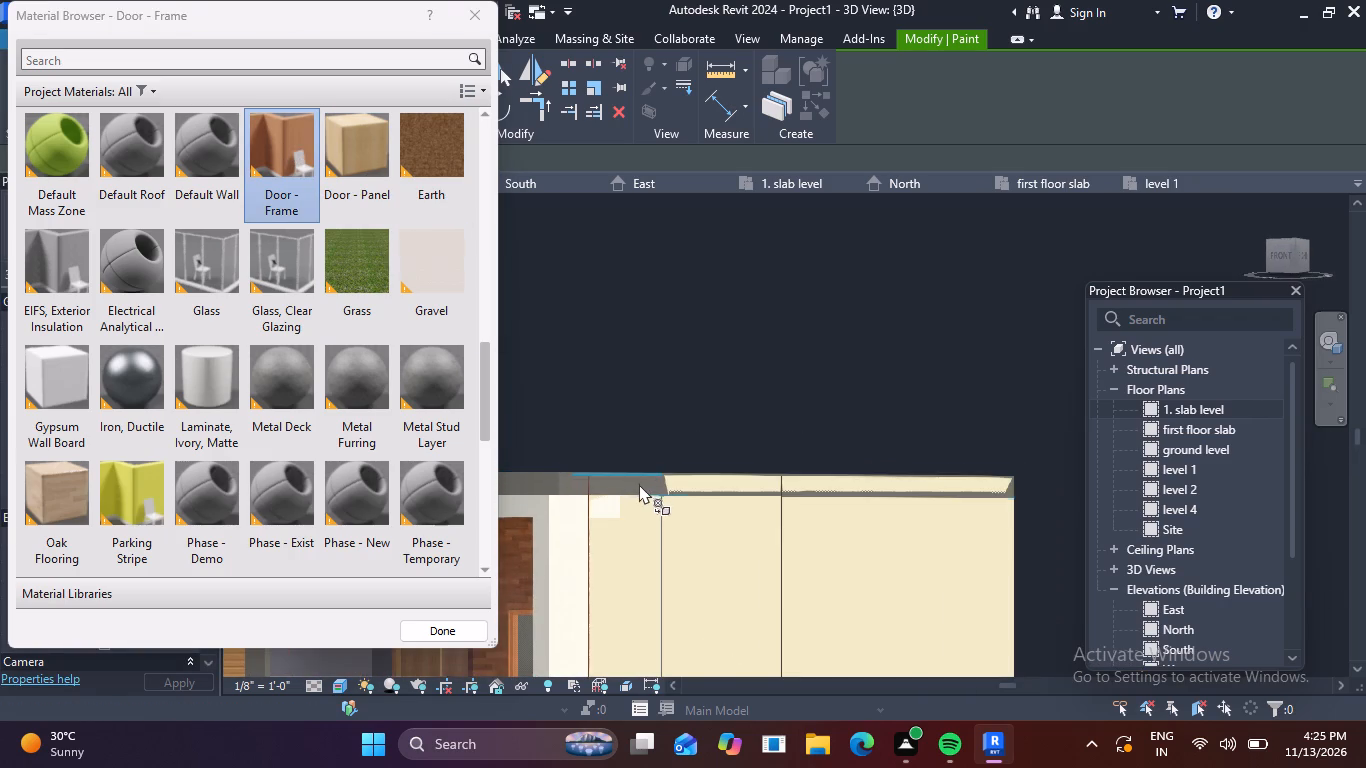
pyautogui.click(627, 485)
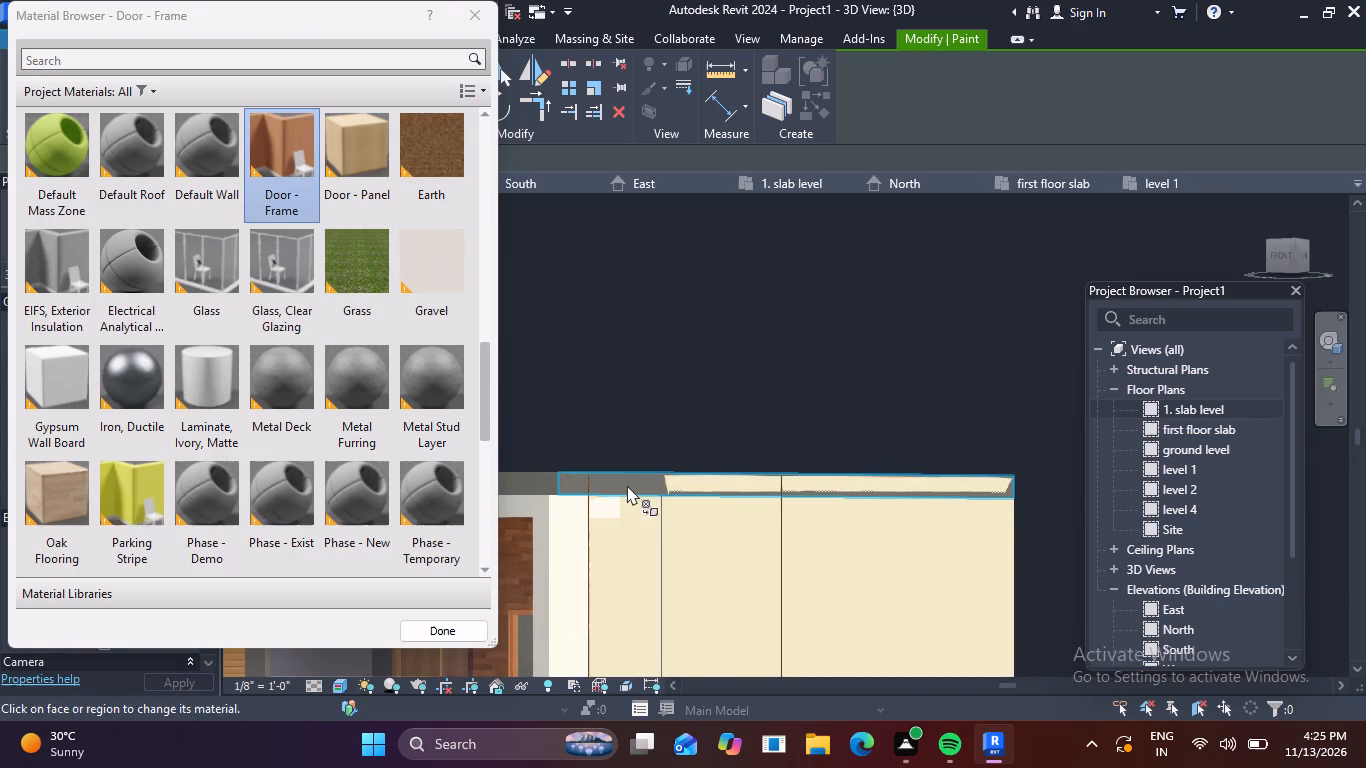
# Paint the front edge of the 6" roof slab above the upper balcony with Door - Frame.
pyautogui.scroll(-3, 567, 505)
pyautogui.scroll(-4, 720, 534)
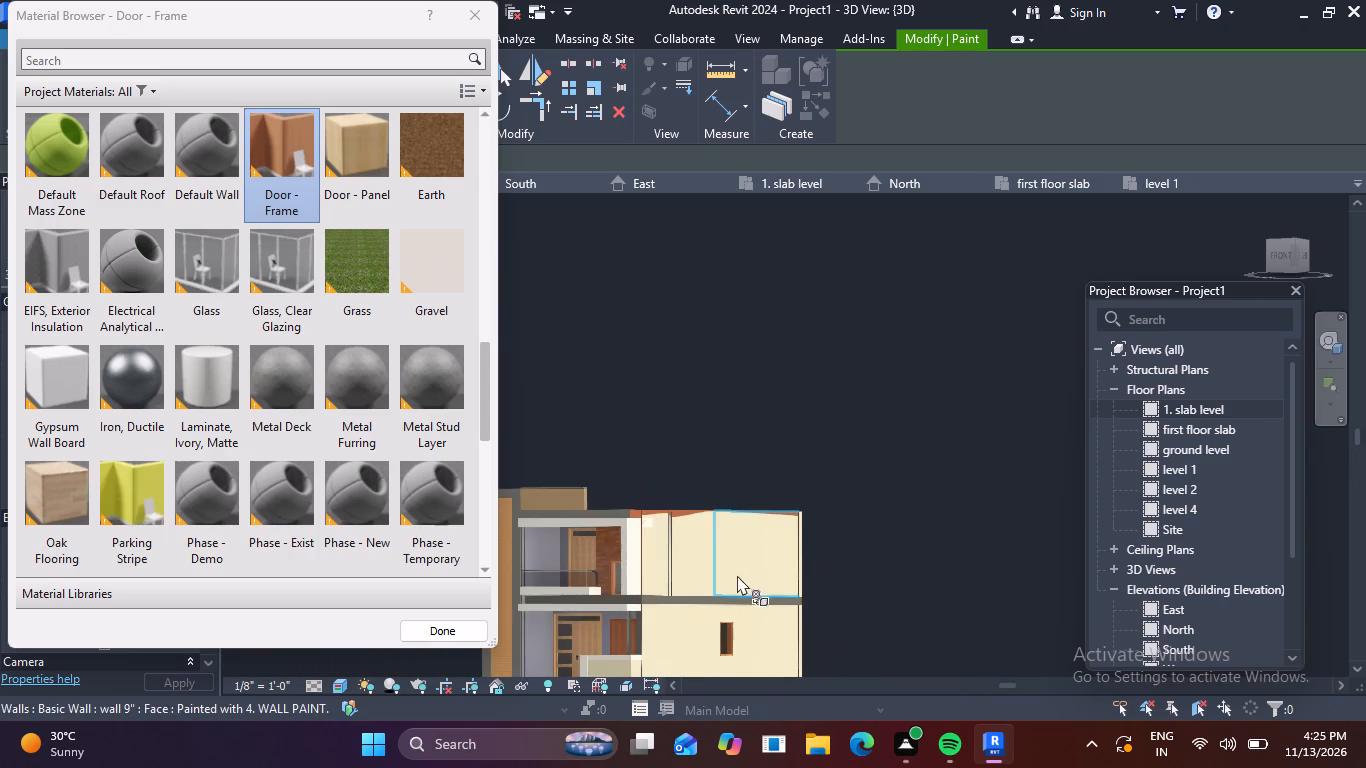
pyautogui.keyDown('shift'); pyautogui.moveTo(674, 604); pyautogui.dragTo(765, 612, button='middle'); pyautogui.keyUp('shift')
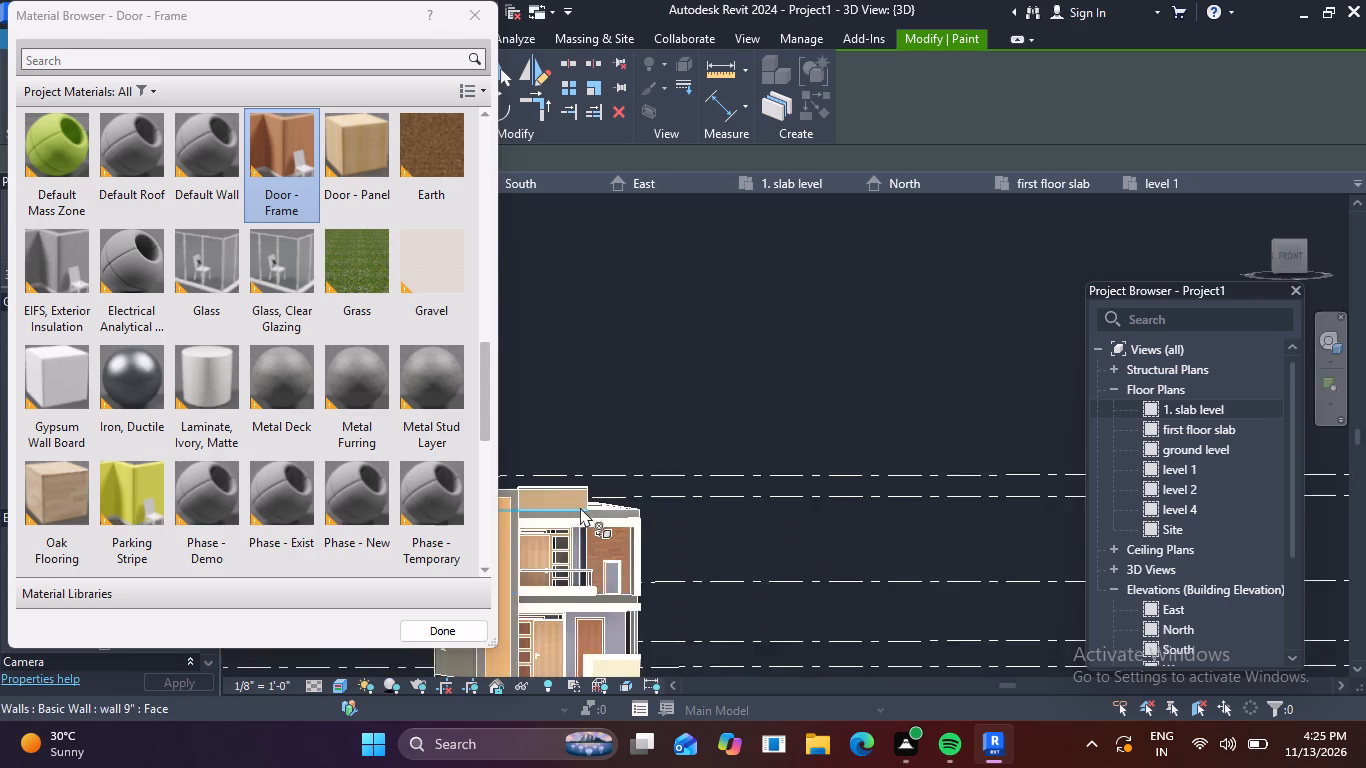
pyautogui.scroll(5, 582, 506)
pyautogui.moveTo(653, 526); pyautogui.dragTo(814, 521, button='middle')
pyautogui.scroll(3, 729, 538)
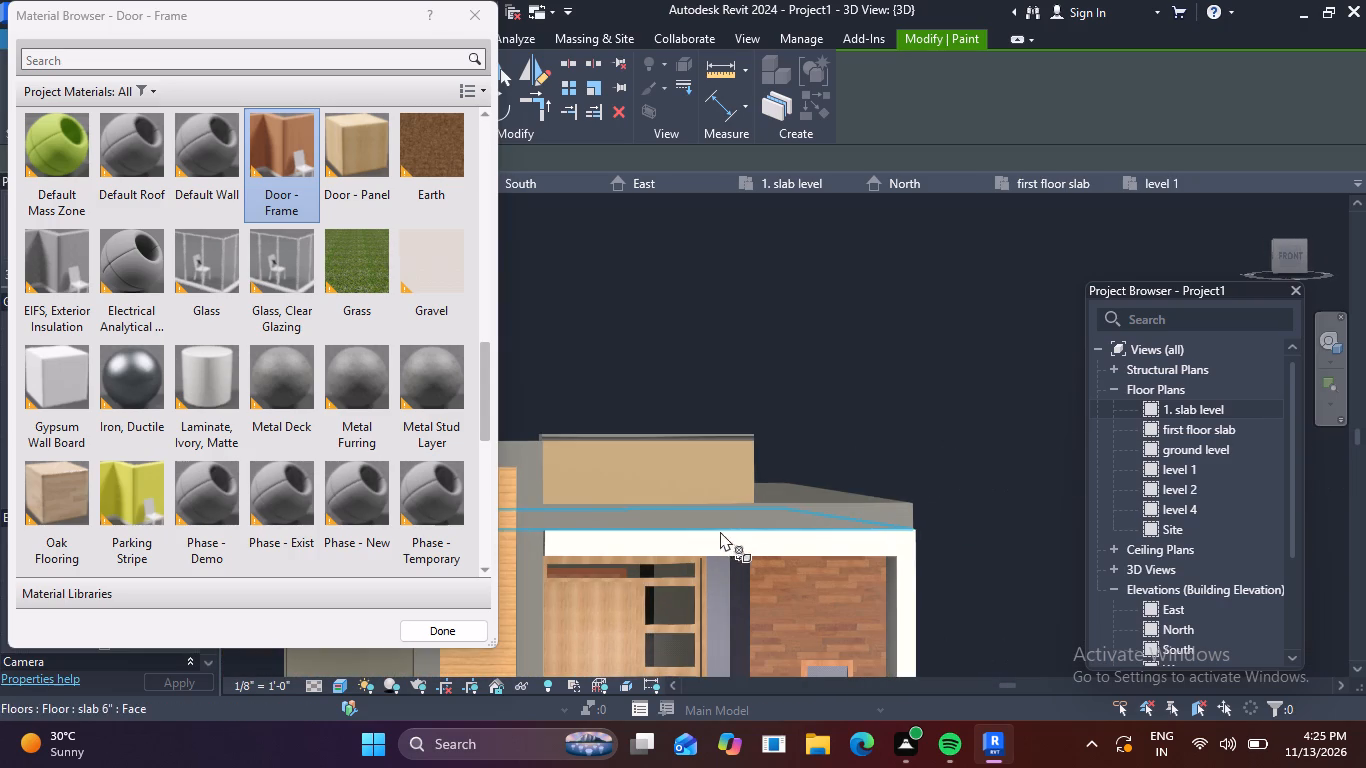
pyautogui.click(727, 519)
# Paint the front edge and right-side edge of the slab between the two storeys with Door - Frame.
pyautogui.scroll(-4, 668, 537)
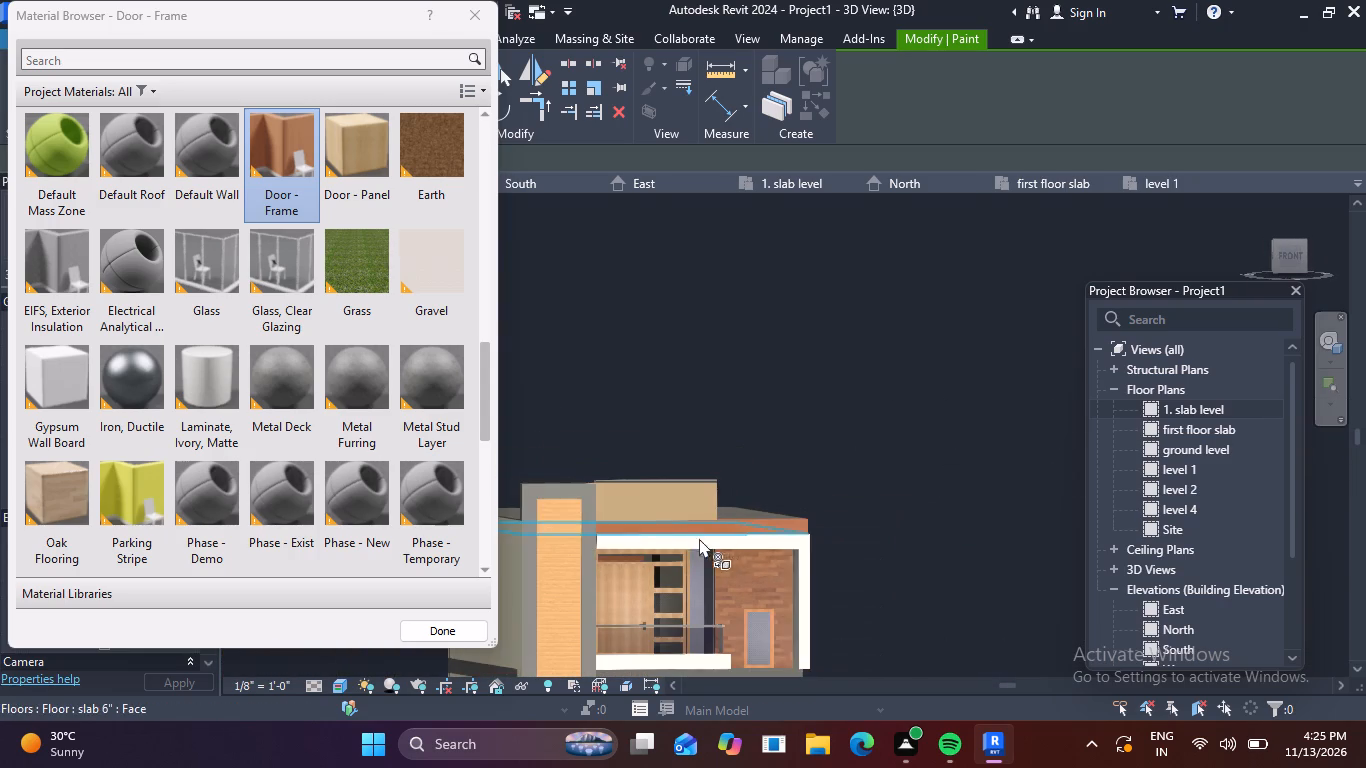
pyautogui.keyDown('shift'); pyautogui.moveTo(833, 572); pyautogui.dragTo(803, 535, button='middle'); pyautogui.keyUp('shift')
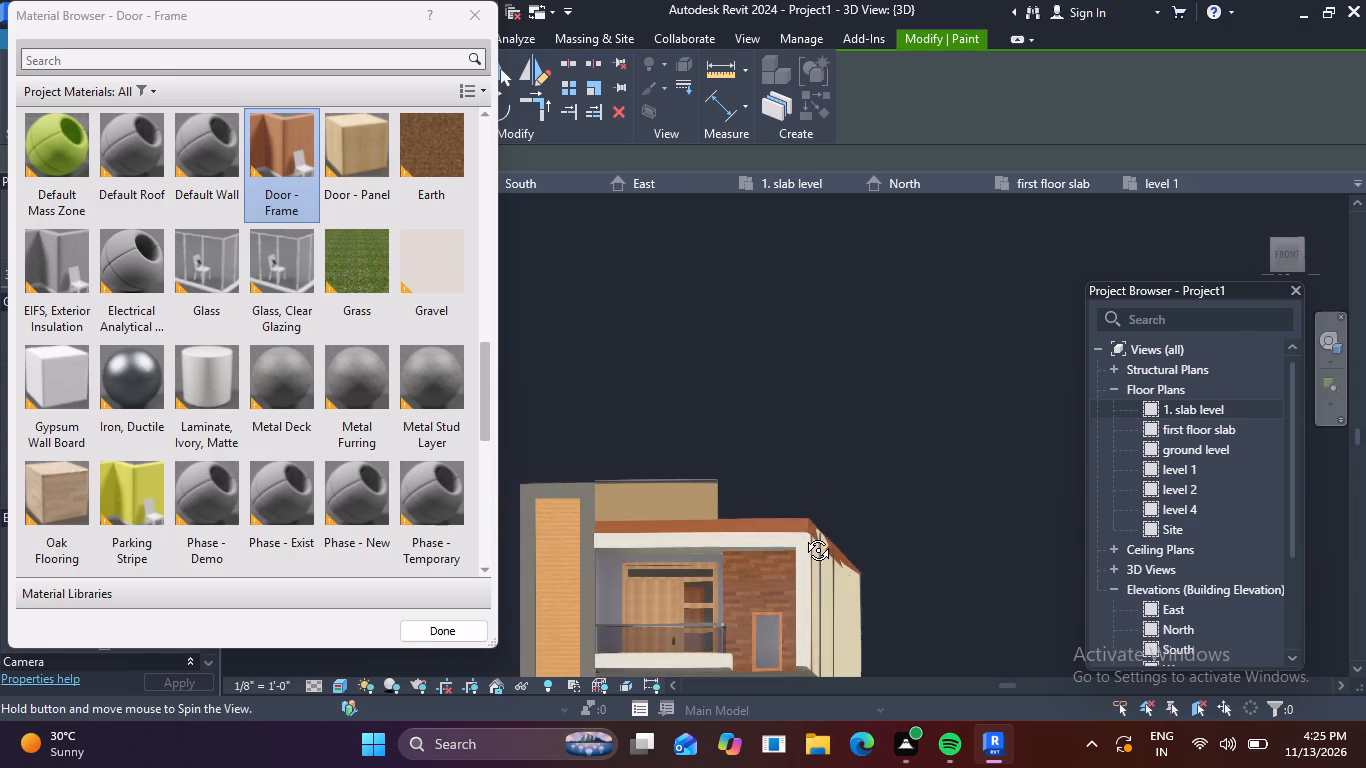
pyautogui.keyDown('shift'); pyautogui.moveTo(803, 535); pyautogui.dragTo(797, 531, button='middle'); pyautogui.keyUp('shift')
pyautogui.moveTo(800, 596); pyautogui.dragTo(745, 497, button='middle')
pyautogui.scroll(4, 725, 599)
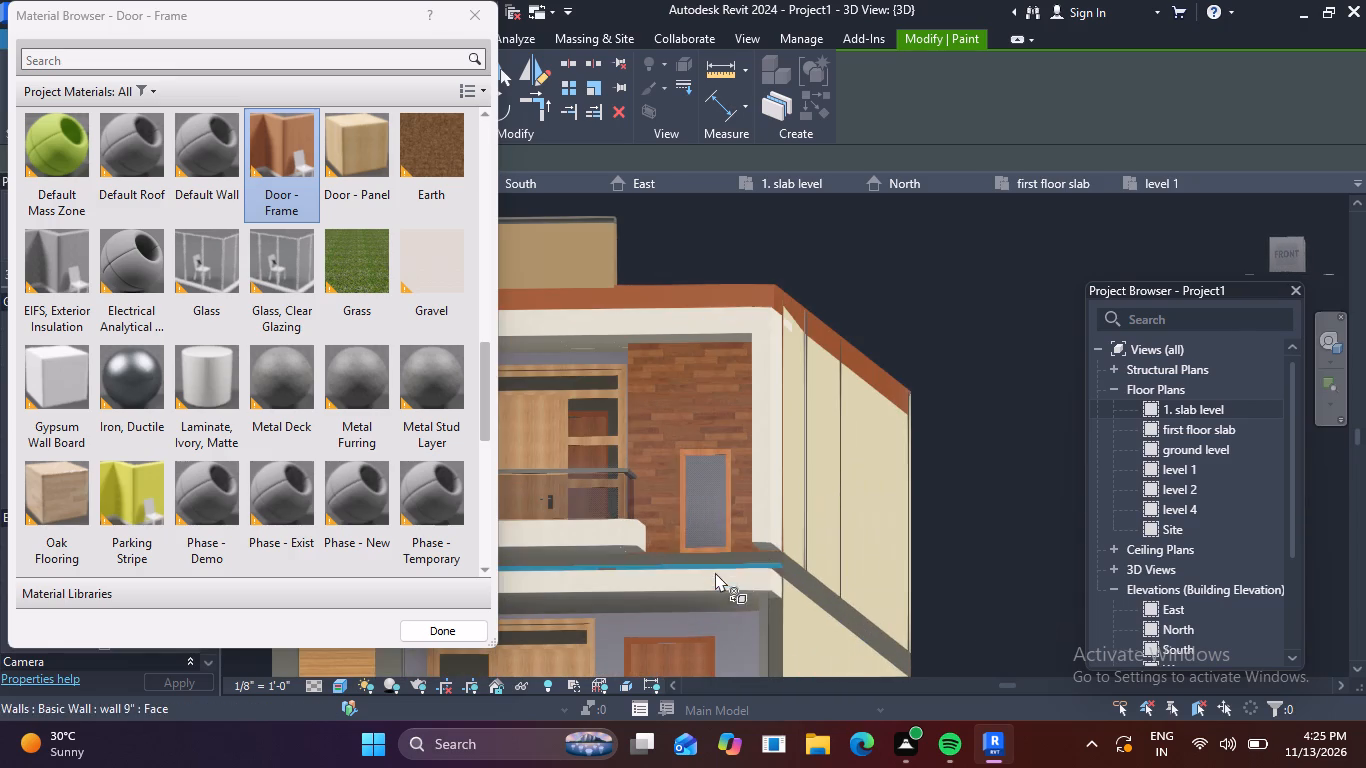
pyautogui.keyDown('shift'); pyautogui.moveTo(764, 563); pyautogui.dragTo(772, 622, button='middle'); pyautogui.keyUp('shift')
pyautogui.scroll(3, 769, 565)
pyautogui.click(773, 562)
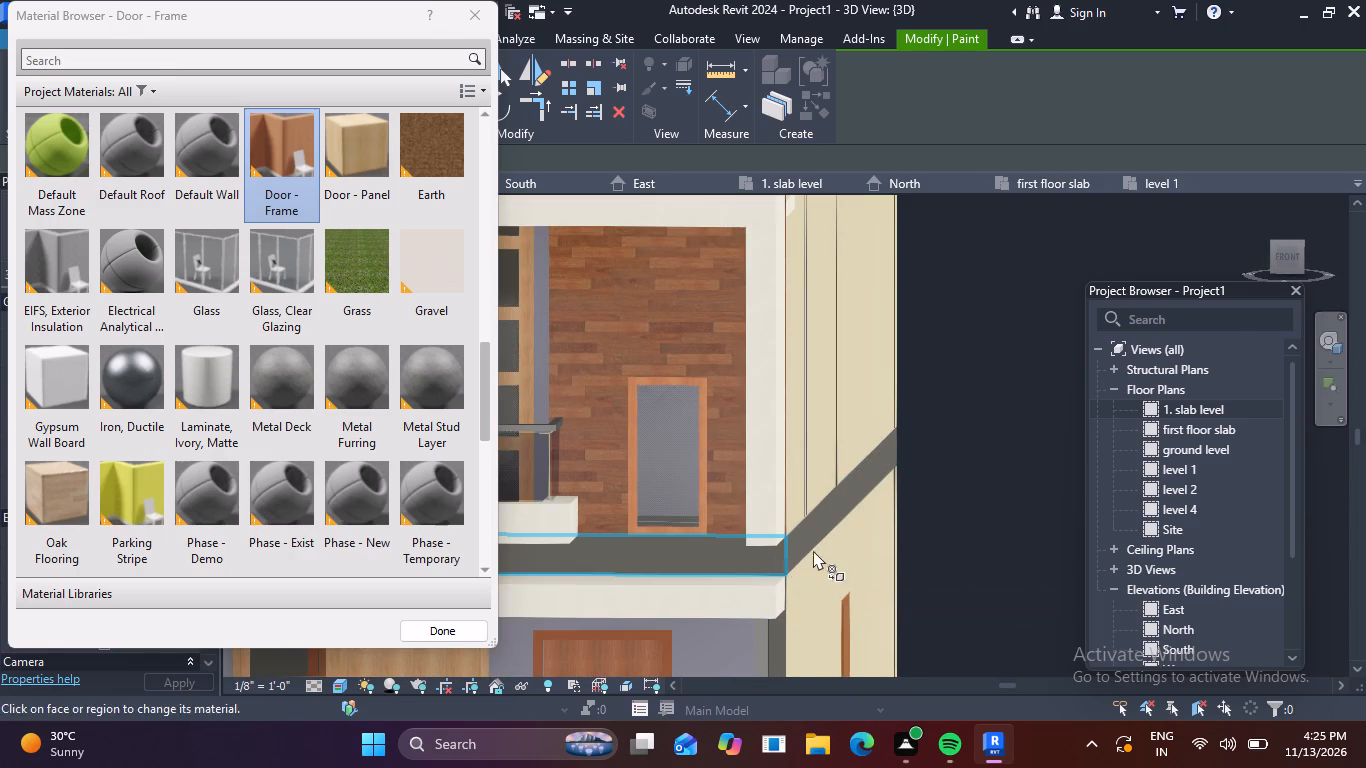
pyautogui.click(795, 543)
# Inspect the painted house exterior from the front and both sides, look through the project materials, and end painting.
pyautogui.scroll(-5, 840, 528)
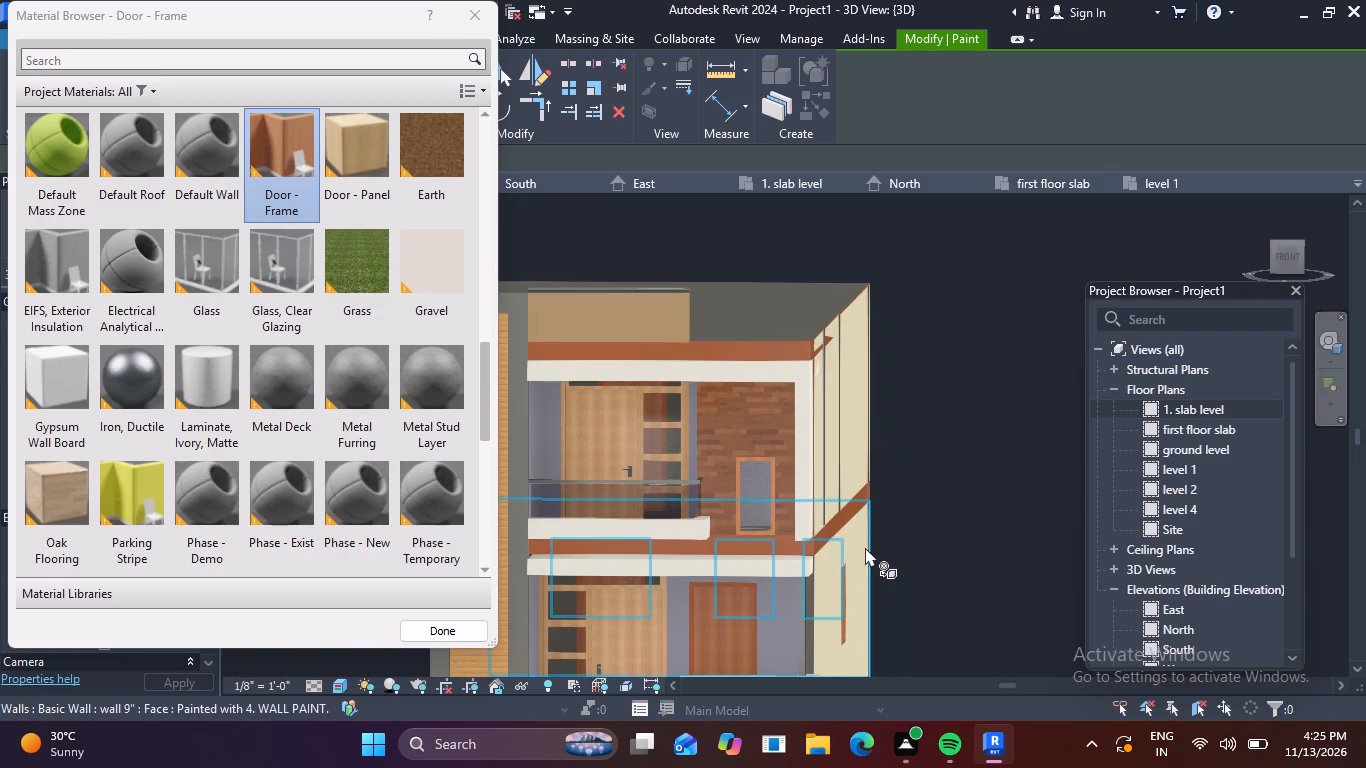
pyautogui.keyDown('shift'); pyautogui.moveTo(854, 548); pyautogui.dragTo(746, 567, button='middle'); pyautogui.keyUp('shift')
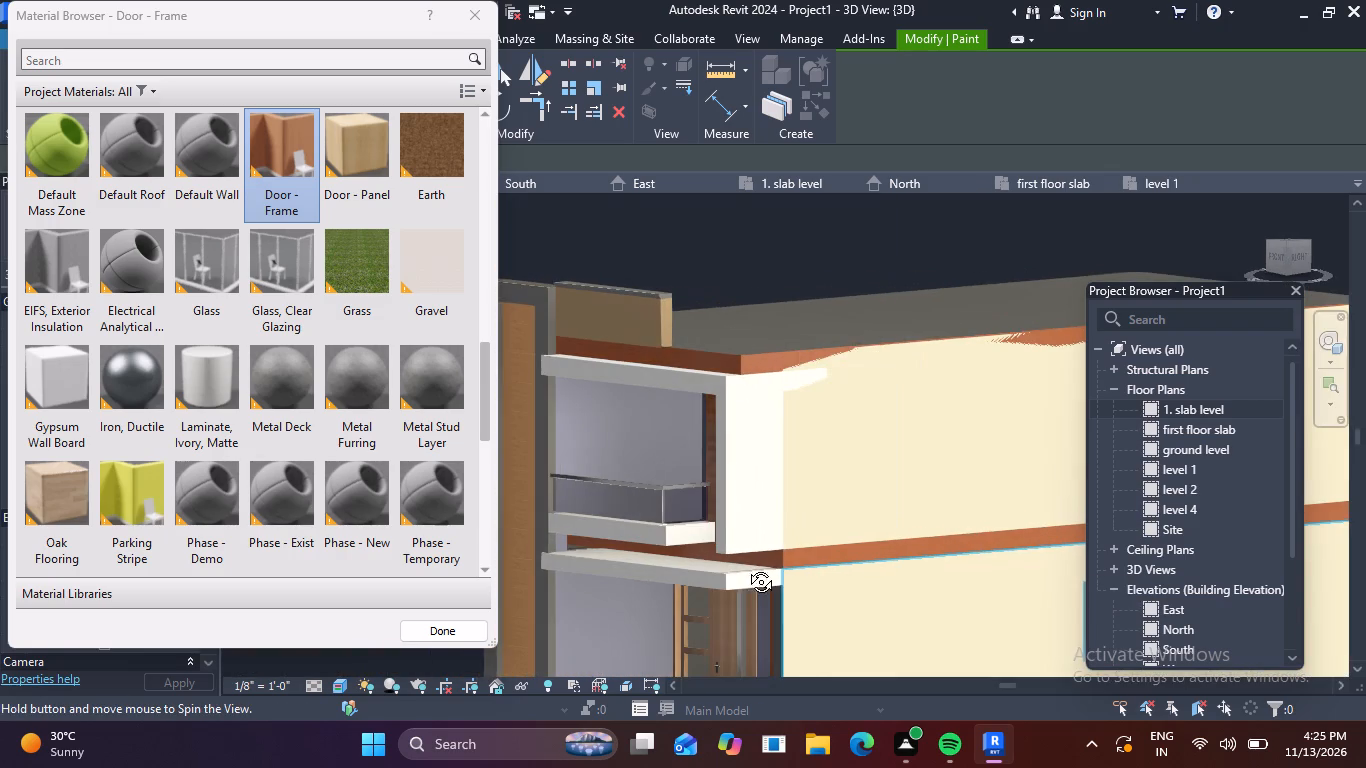
pyautogui.keyDown('shift'); pyautogui.moveTo(746, 567); pyautogui.dragTo(812, 561, button='middle'); pyautogui.keyUp('shift')
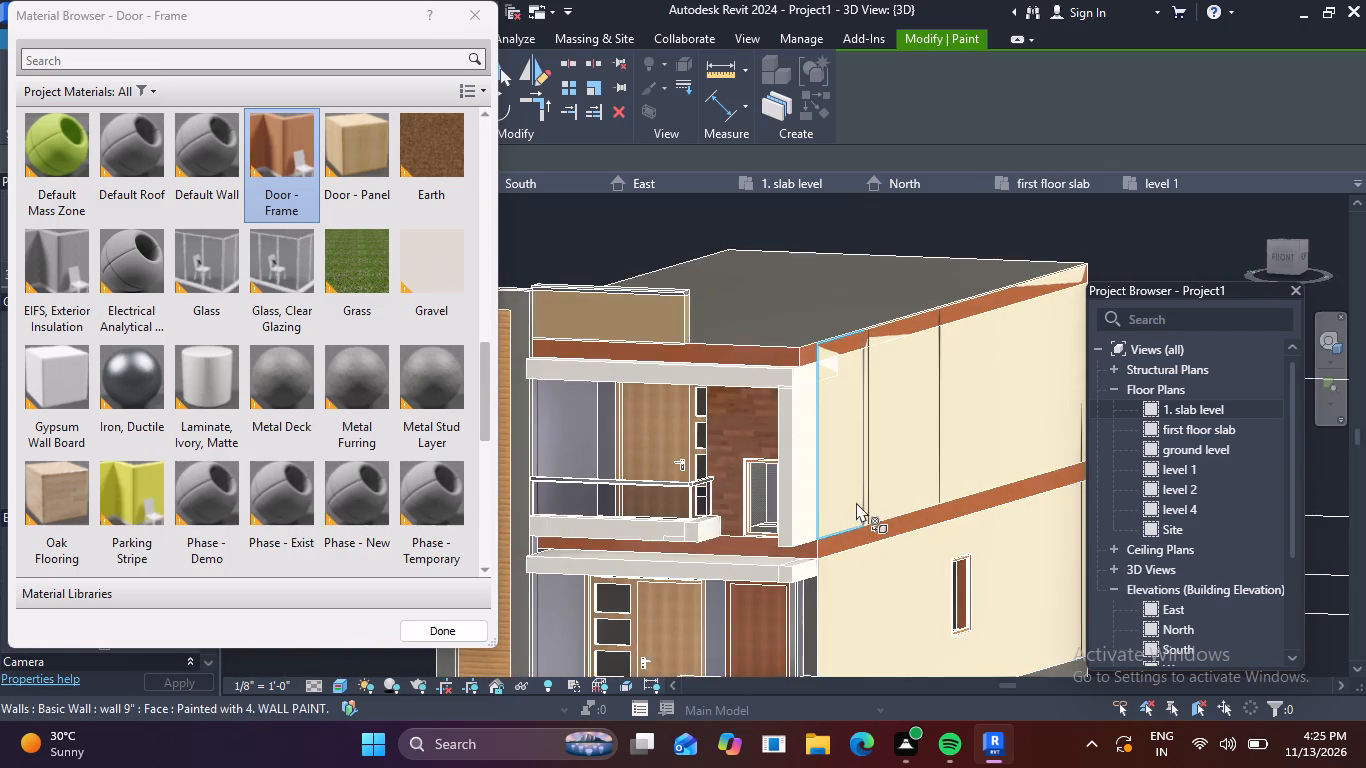
pyautogui.scroll(-3, 857, 502)
pyautogui.moveTo(865, 577); pyautogui.dragTo(827, 470, button='middle')
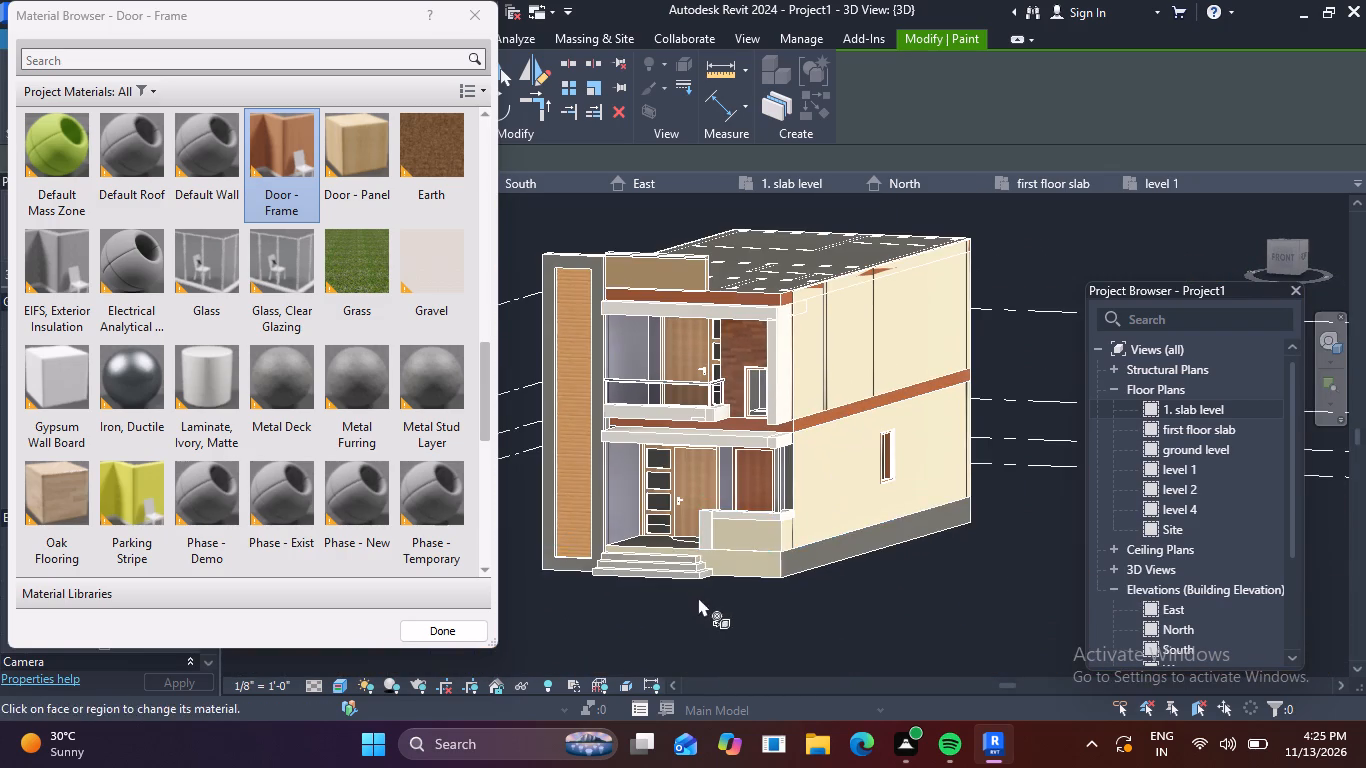
pyautogui.keyDown('shift'); pyautogui.moveTo(750, 587); pyautogui.dragTo(930, 552, button='middle'); pyautogui.keyUp('shift')
pyautogui.scroll(-3, 758, 579)
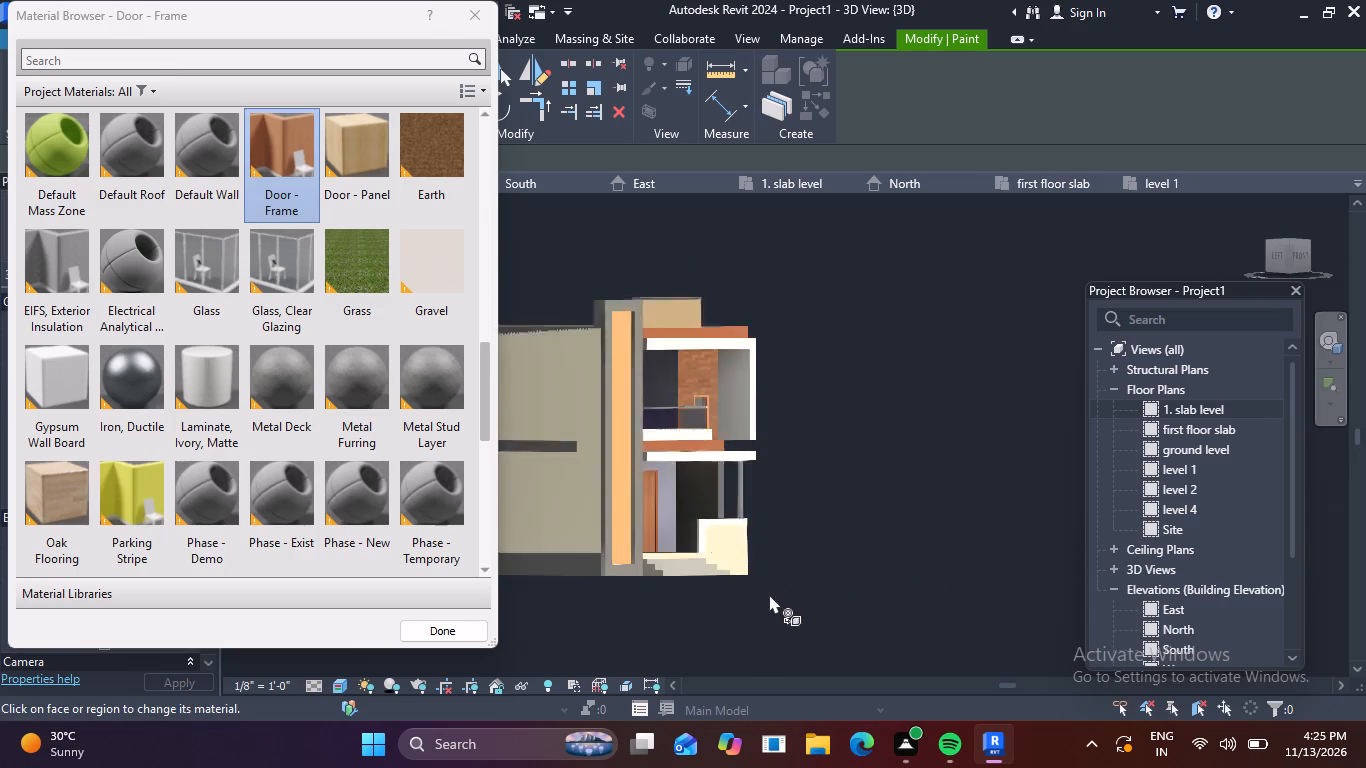
pyautogui.moveTo(783, 599); pyautogui.dragTo(976, 570, button='middle')
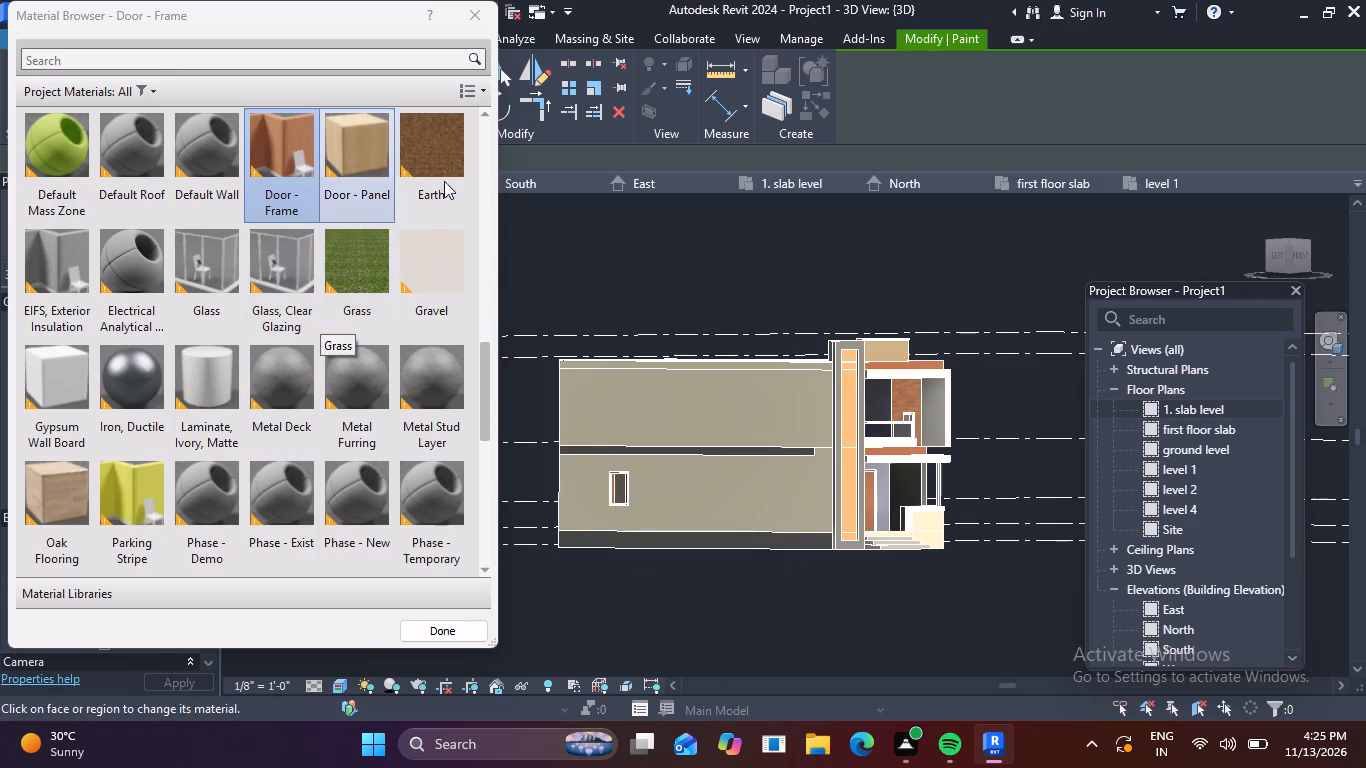
pyautogui.scroll(5, 360, 181)
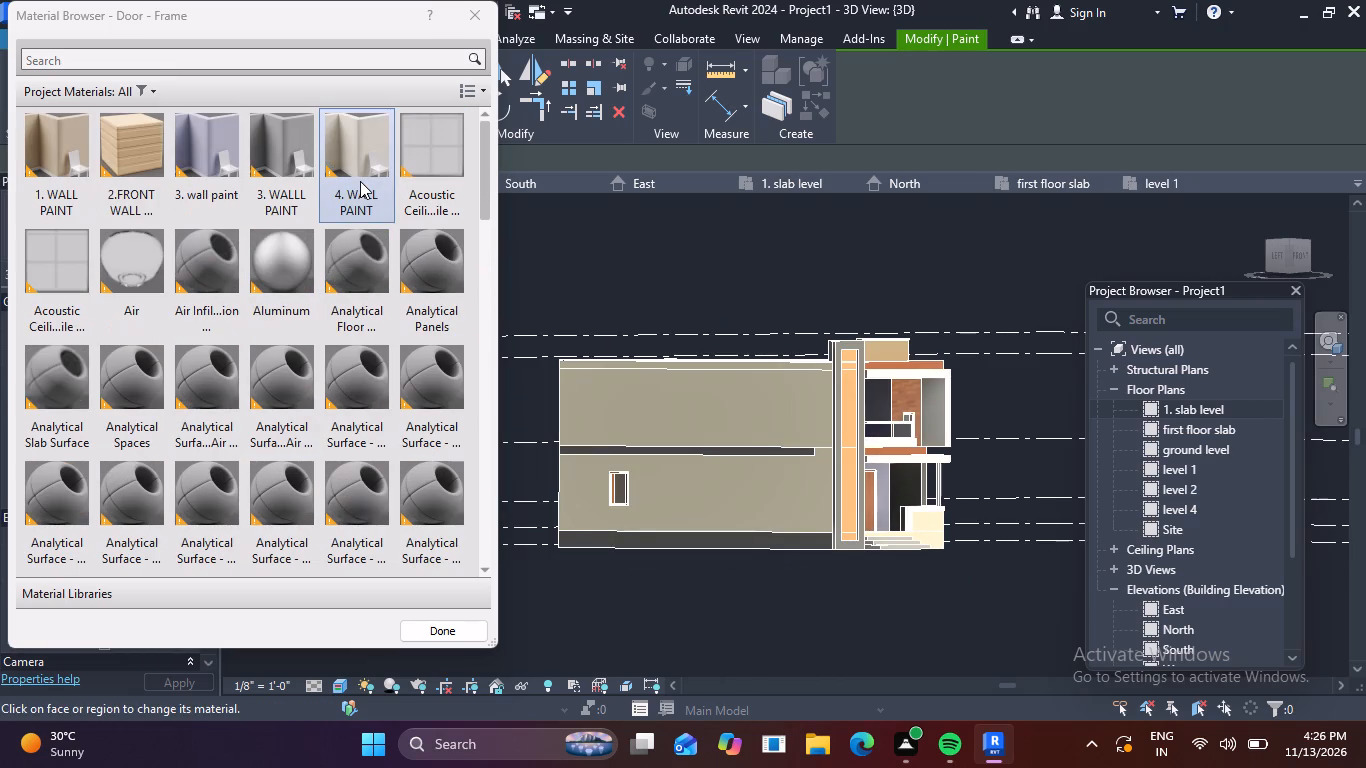
pyautogui.scroll(-10, 167, 209)
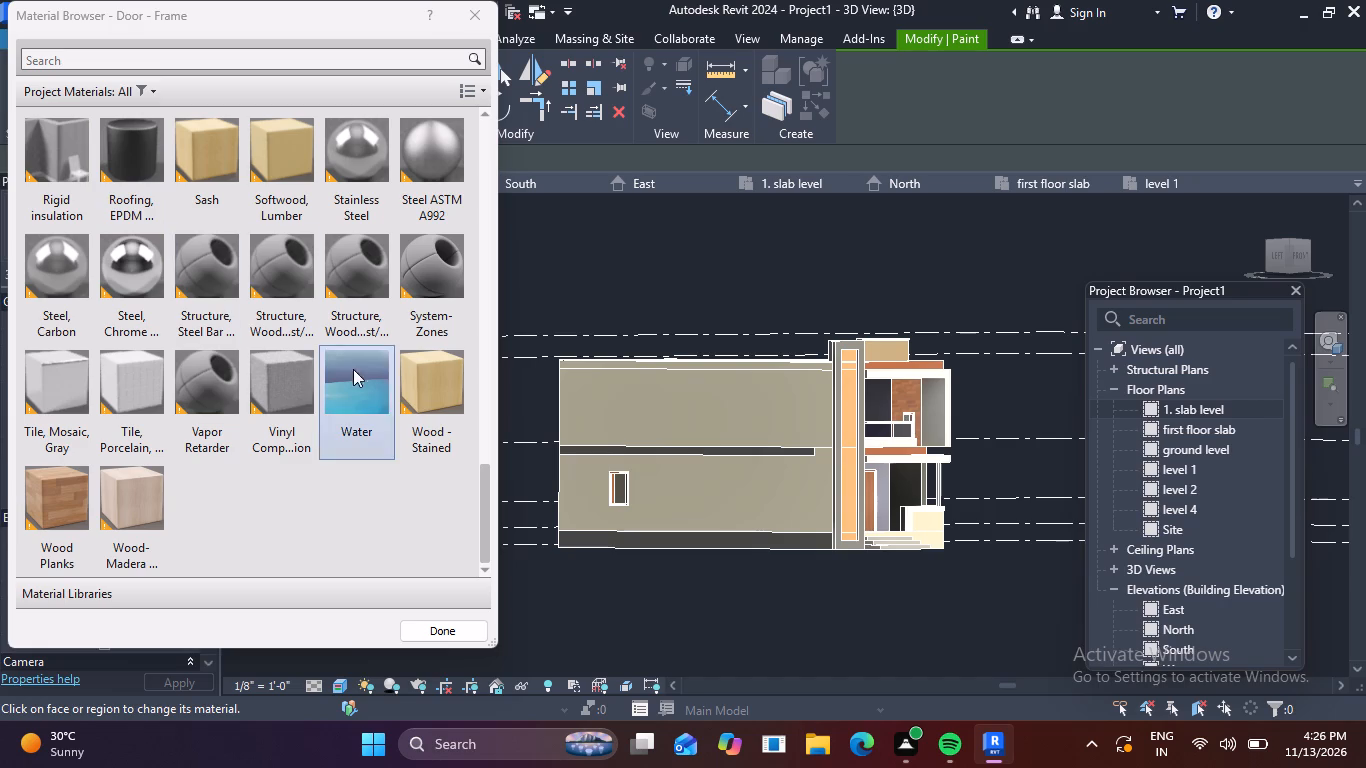
pyautogui.click(485, 22)
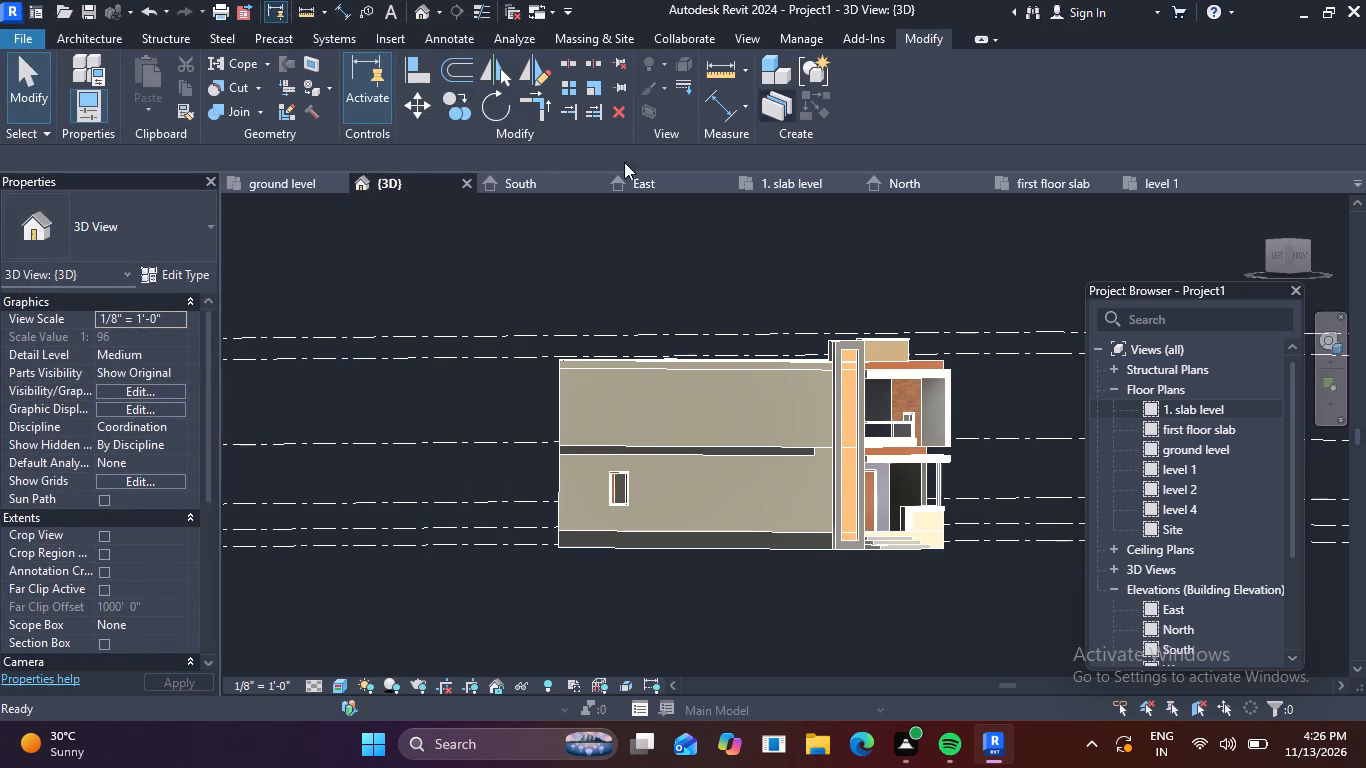
# Create a new project material and name it 5. GRAVEL.
pyautogui.click(800, 41)
pyautogui.click(90, 72)
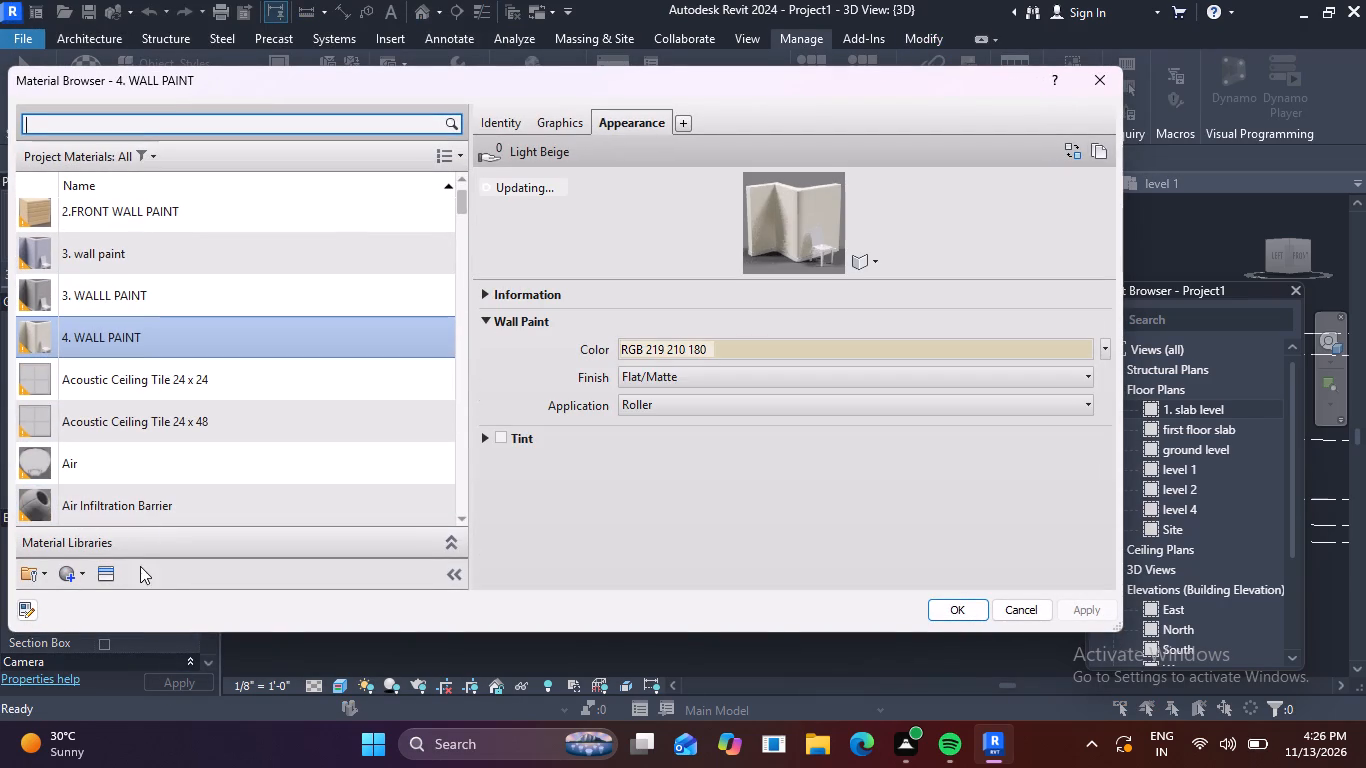
pyautogui.click(77, 575)
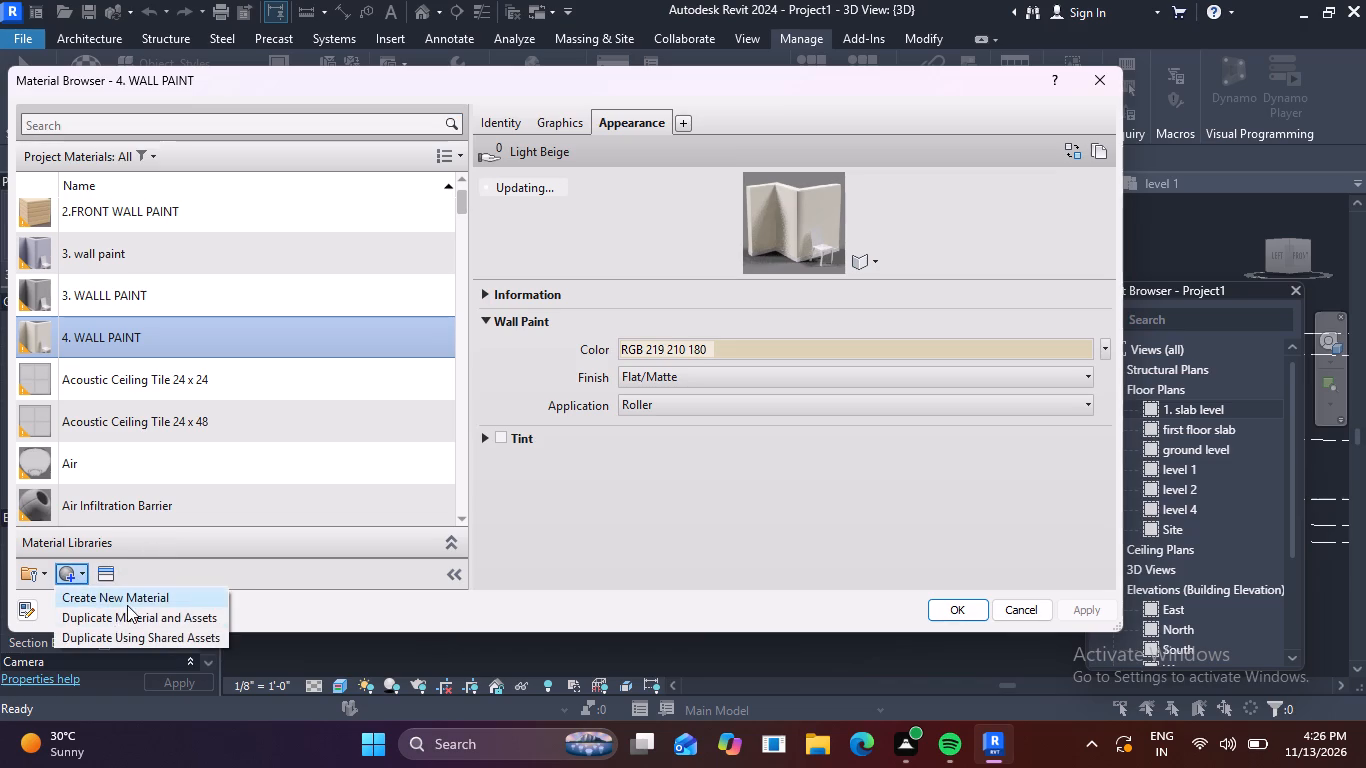
pyautogui.click(130, 597)
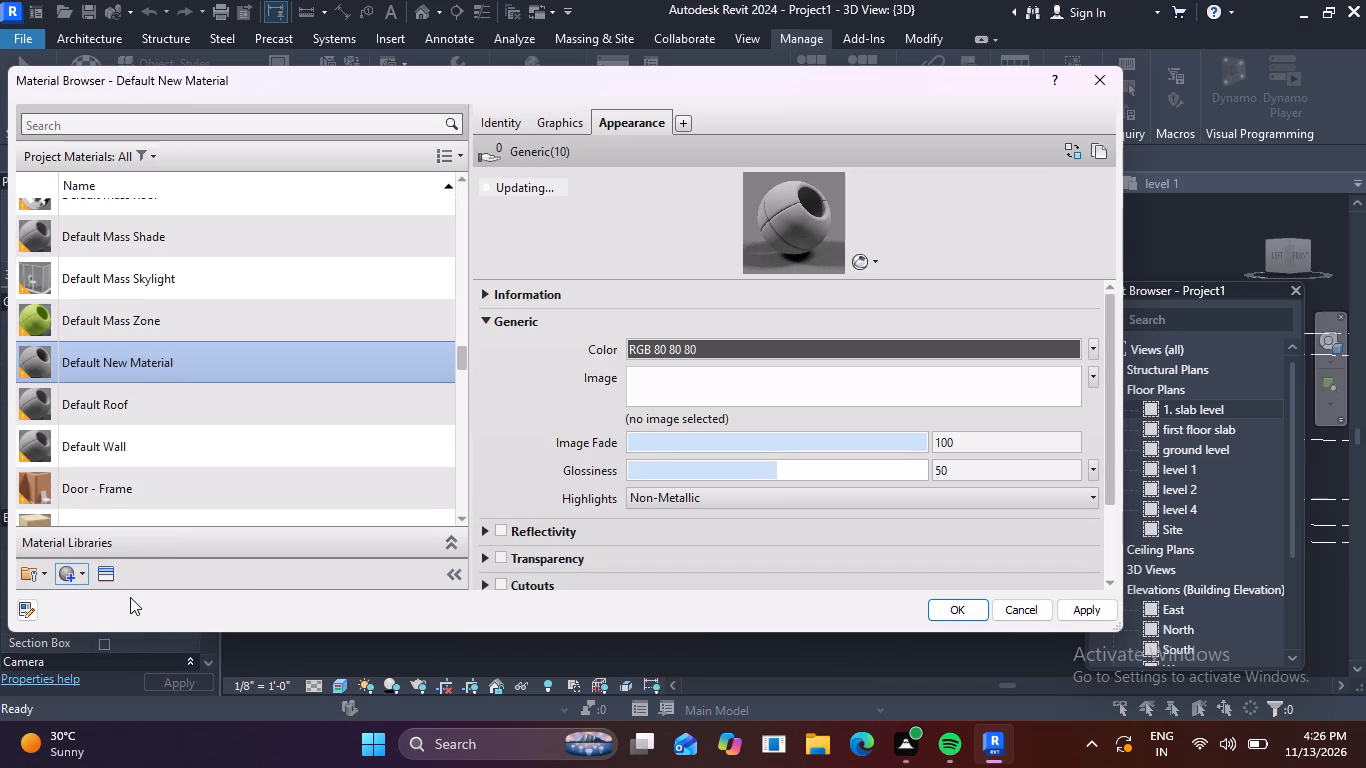
pyautogui.rightClick(293, 341)
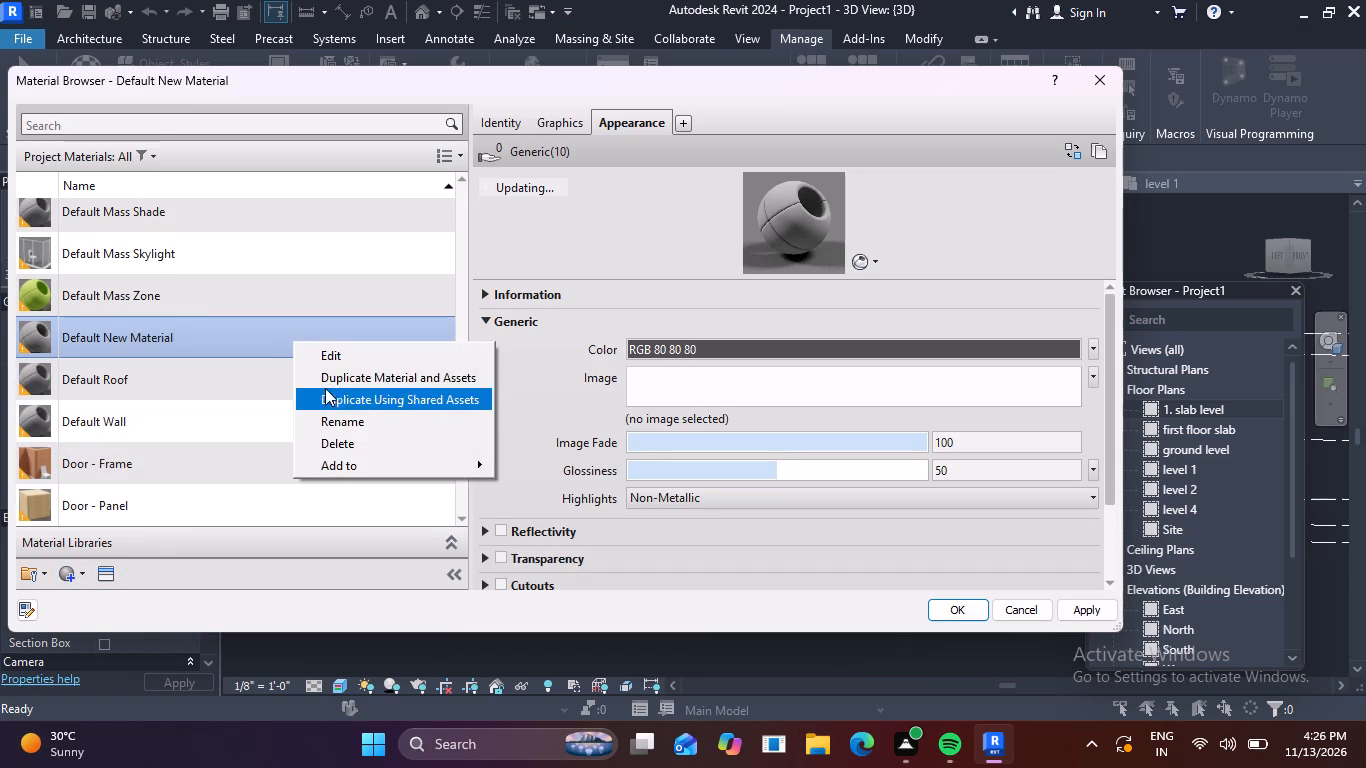
pyautogui.click(363, 422)
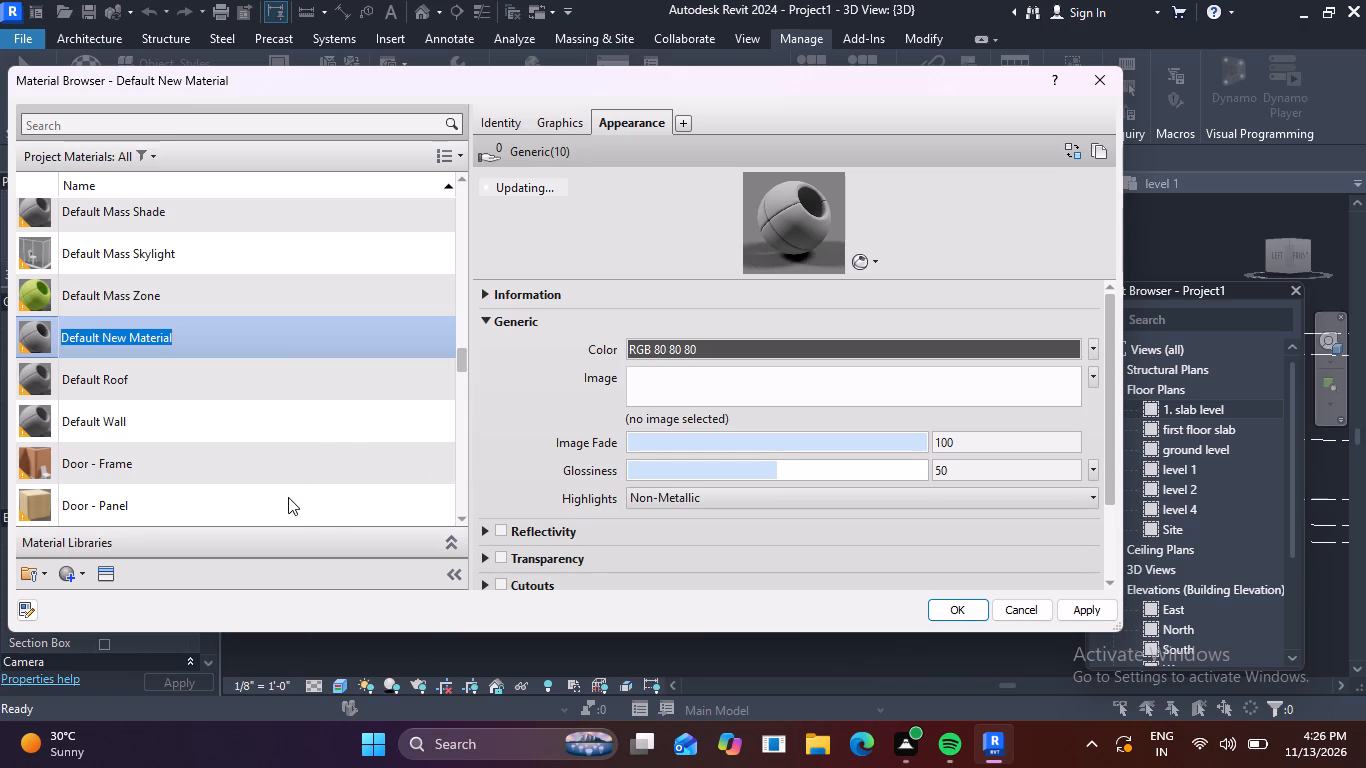
pyautogui.press('BackSpace')
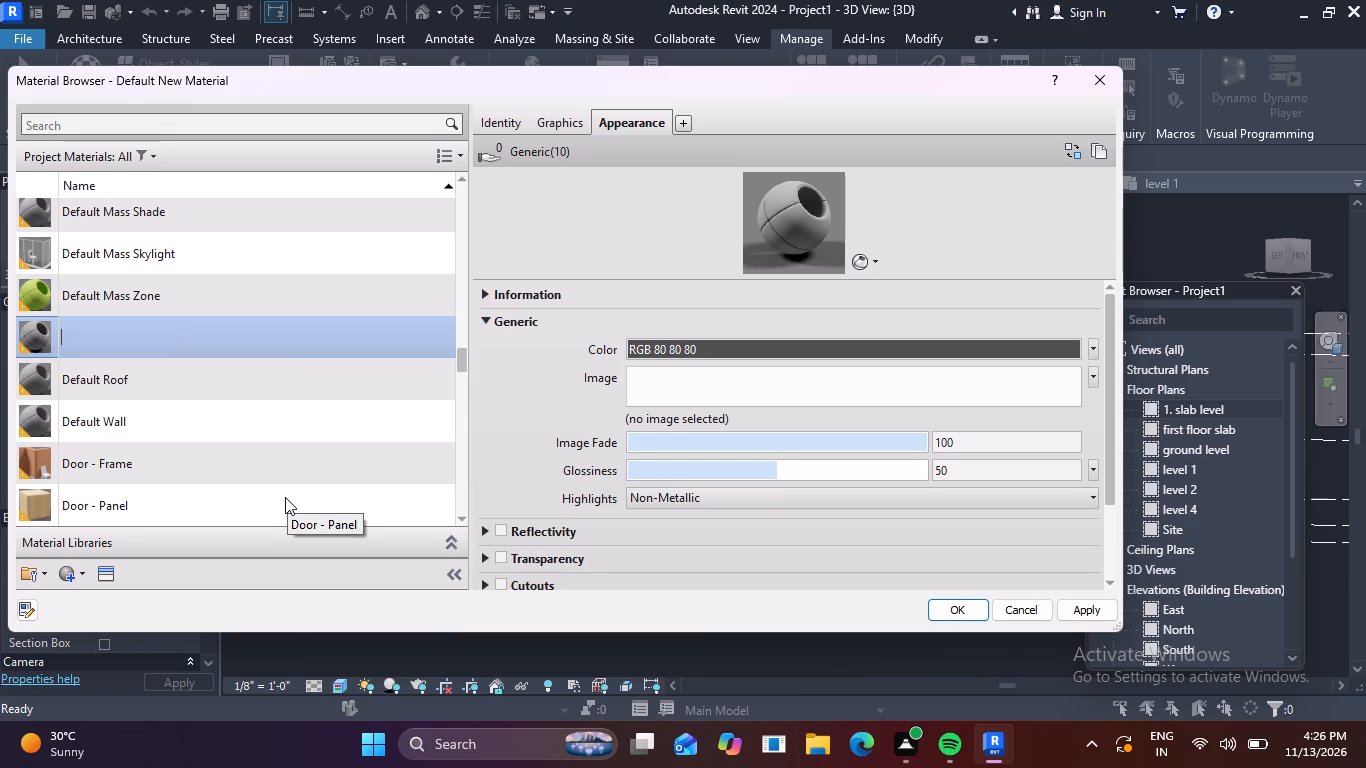
pyautogui.write('5.')
pyautogui.press('space')
pyautogui.write('GRAVEL')
pyautogui.click(602, 239)
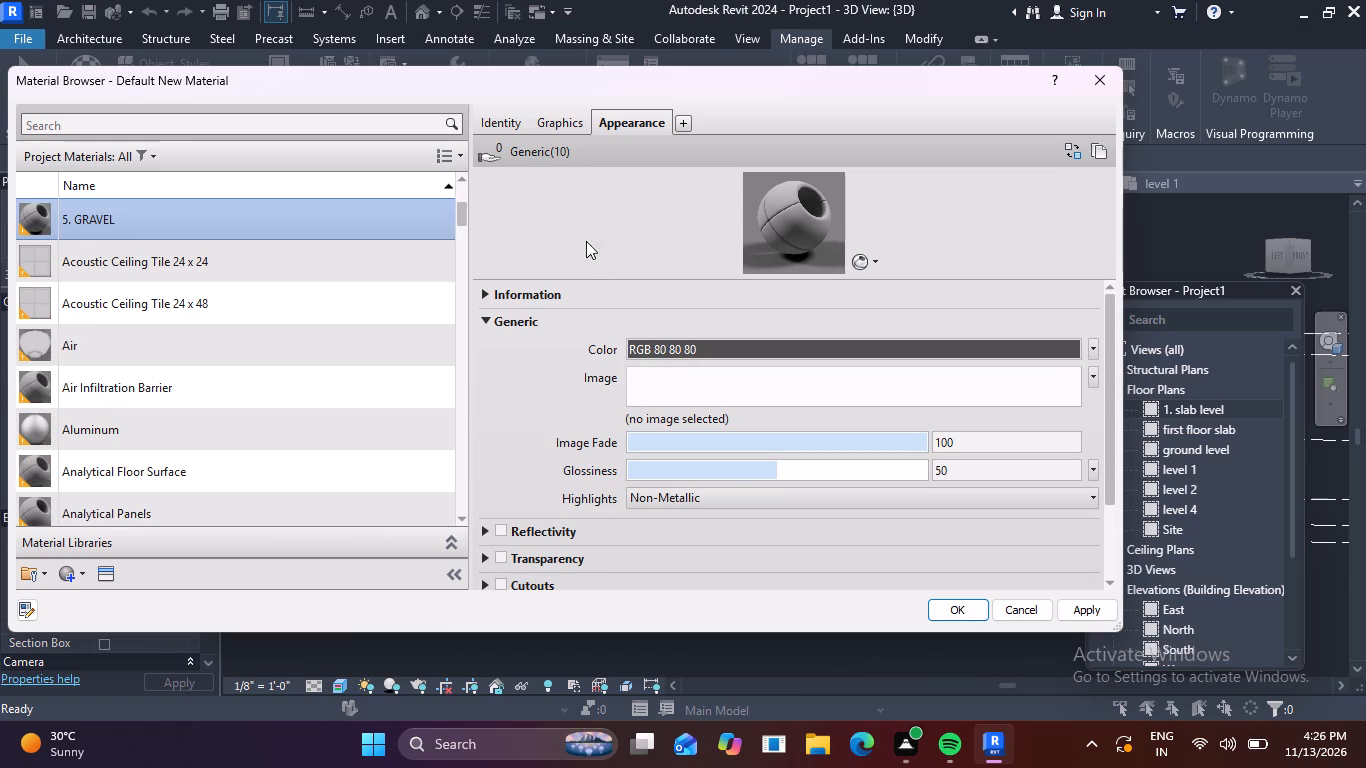
# Give 5. GRAVEL the Concrete - Cast in Place appearance from the Appearance Library's Cast-In-Place concrete assets and save the material.
pyautogui.click(102, 575)
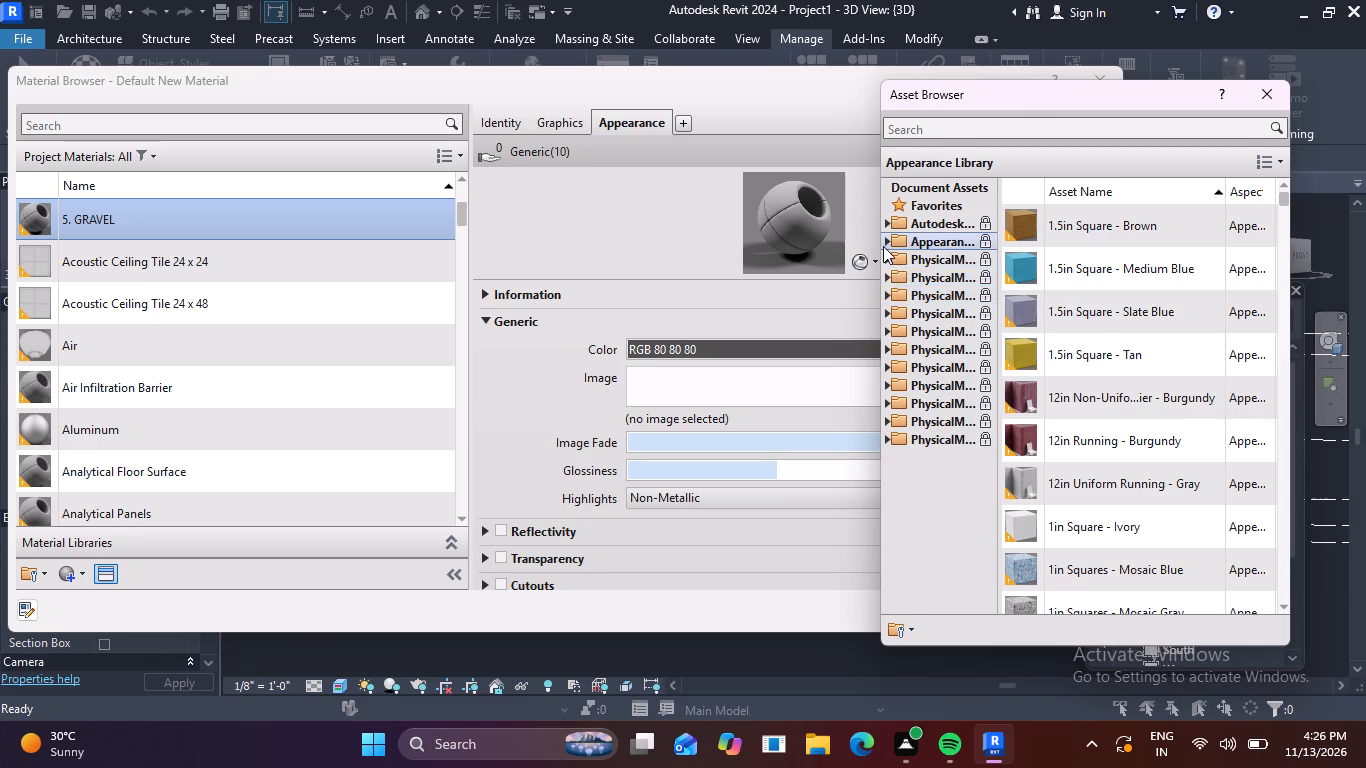
pyautogui.doubleClick(883, 246)
pyautogui.scroll(-1, 920, 435)
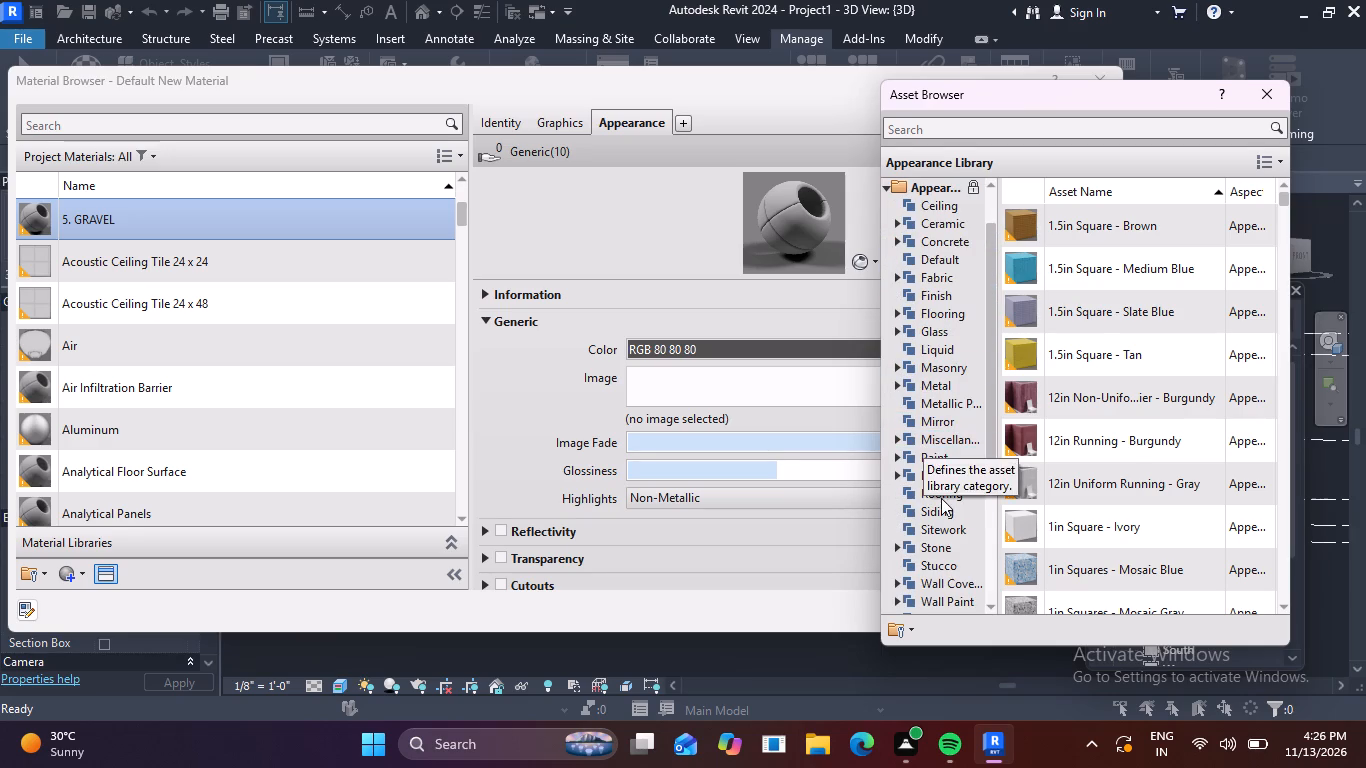
pyautogui.click(894, 554)
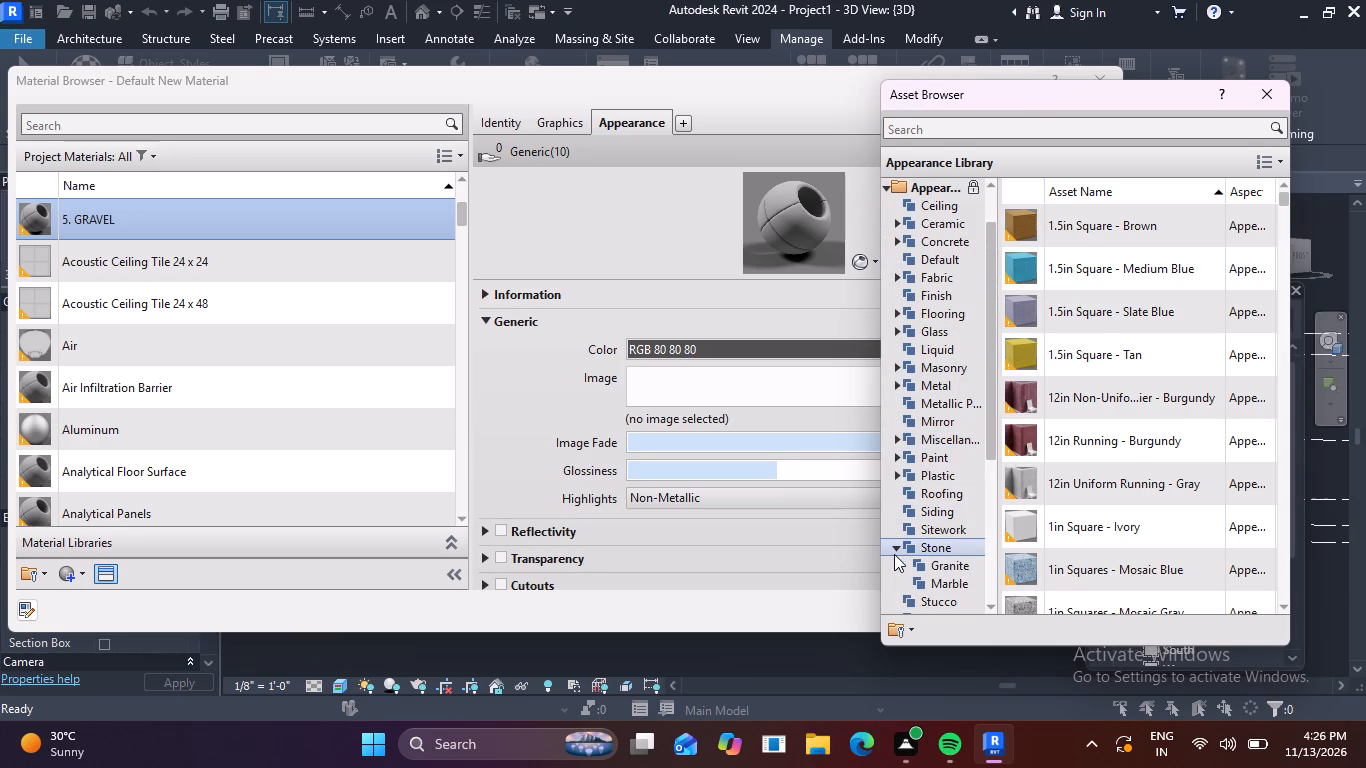
pyautogui.doubleClick(887, 550)
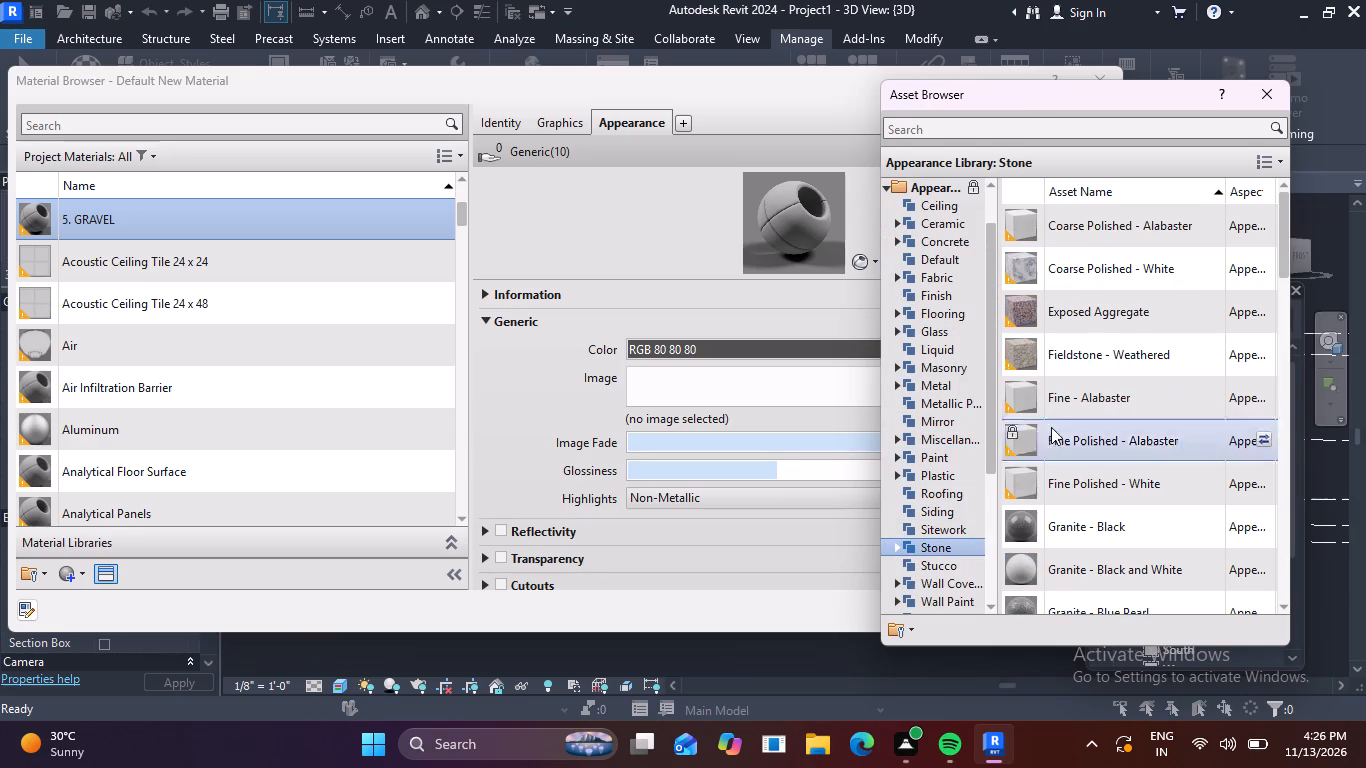
pyautogui.scroll(4, 1047, 302)
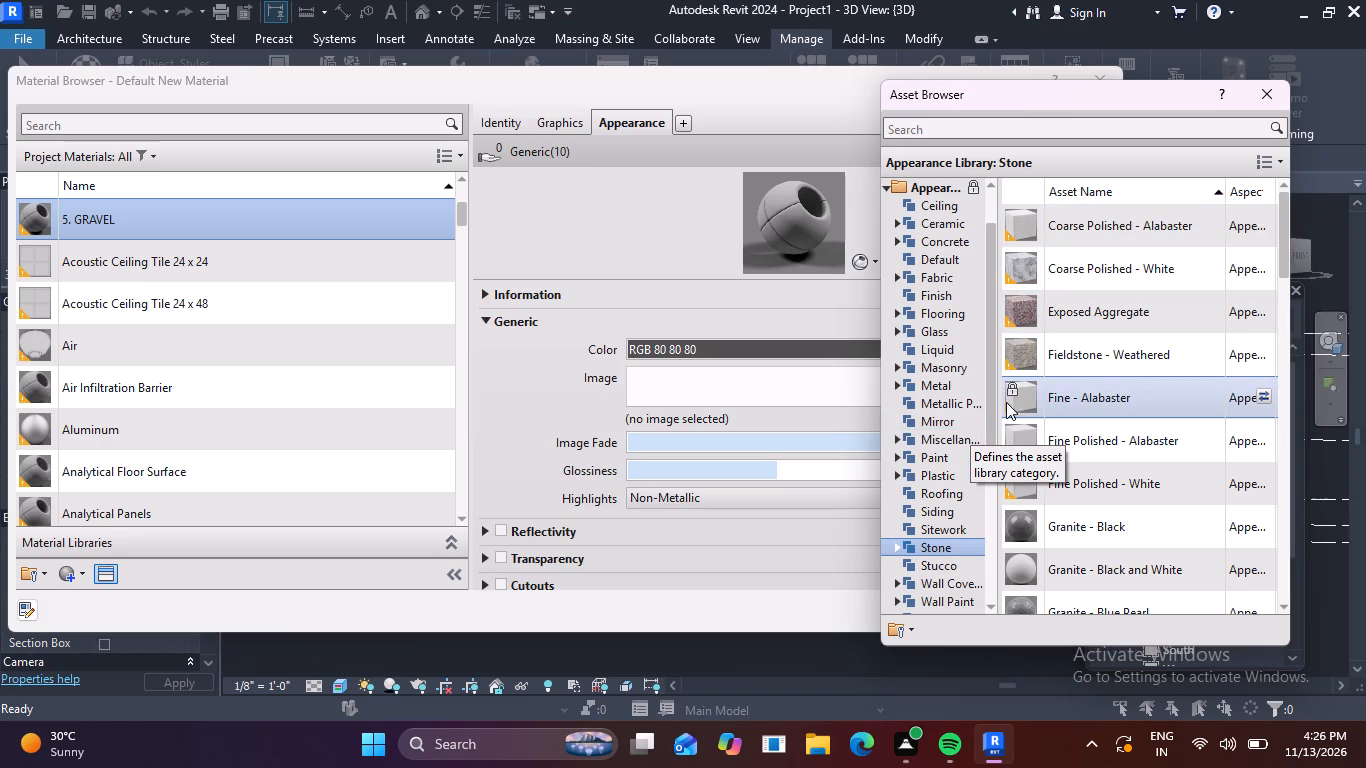
pyautogui.doubleClick(891, 239)
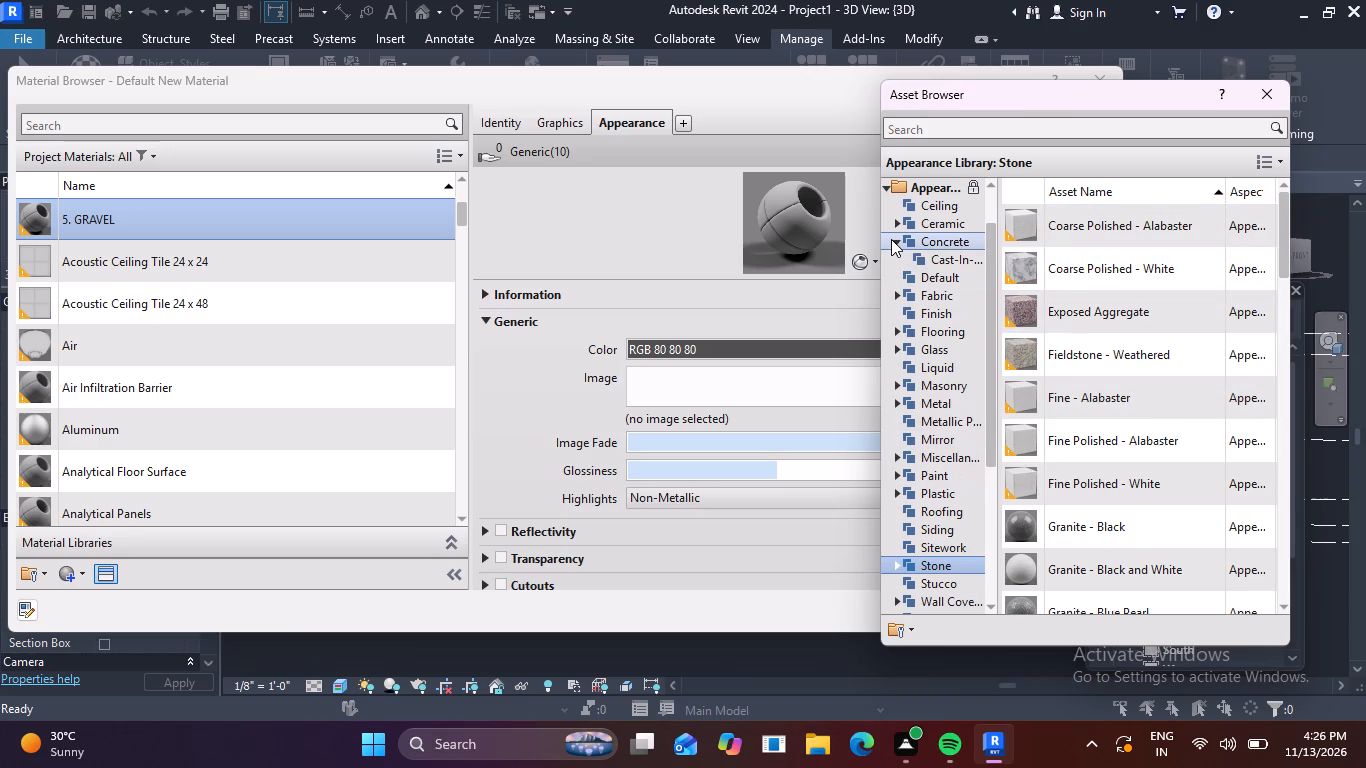
pyautogui.doubleClick(891, 239)
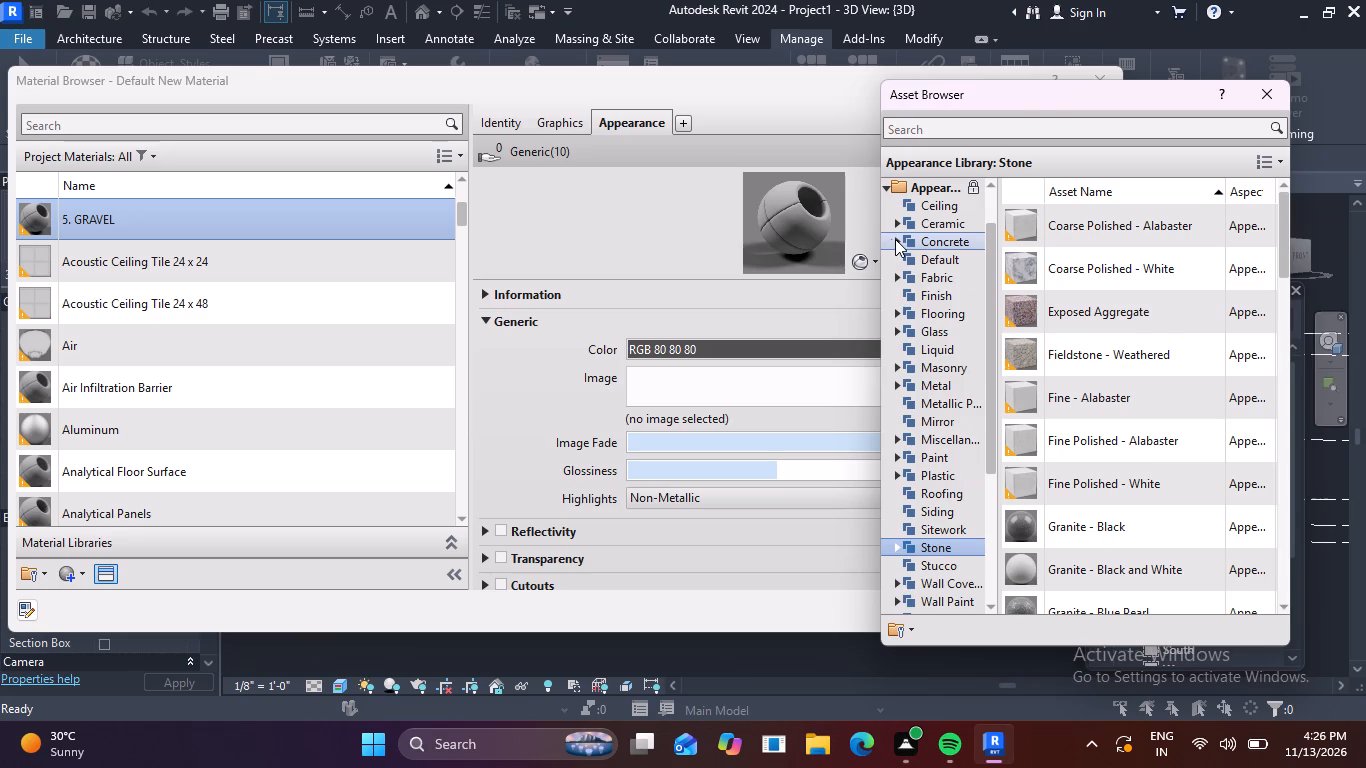
pyautogui.doubleClick(895, 239)
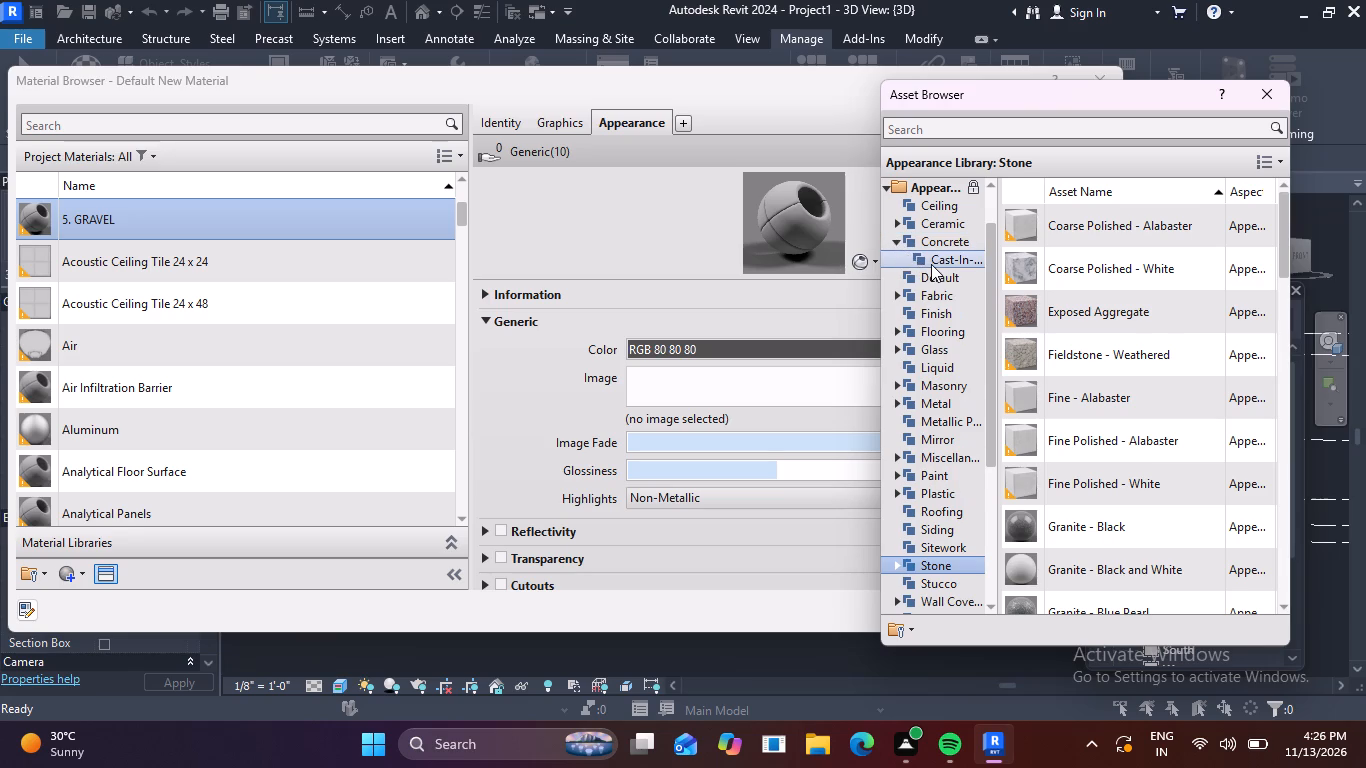
pyautogui.doubleClick(930, 257)
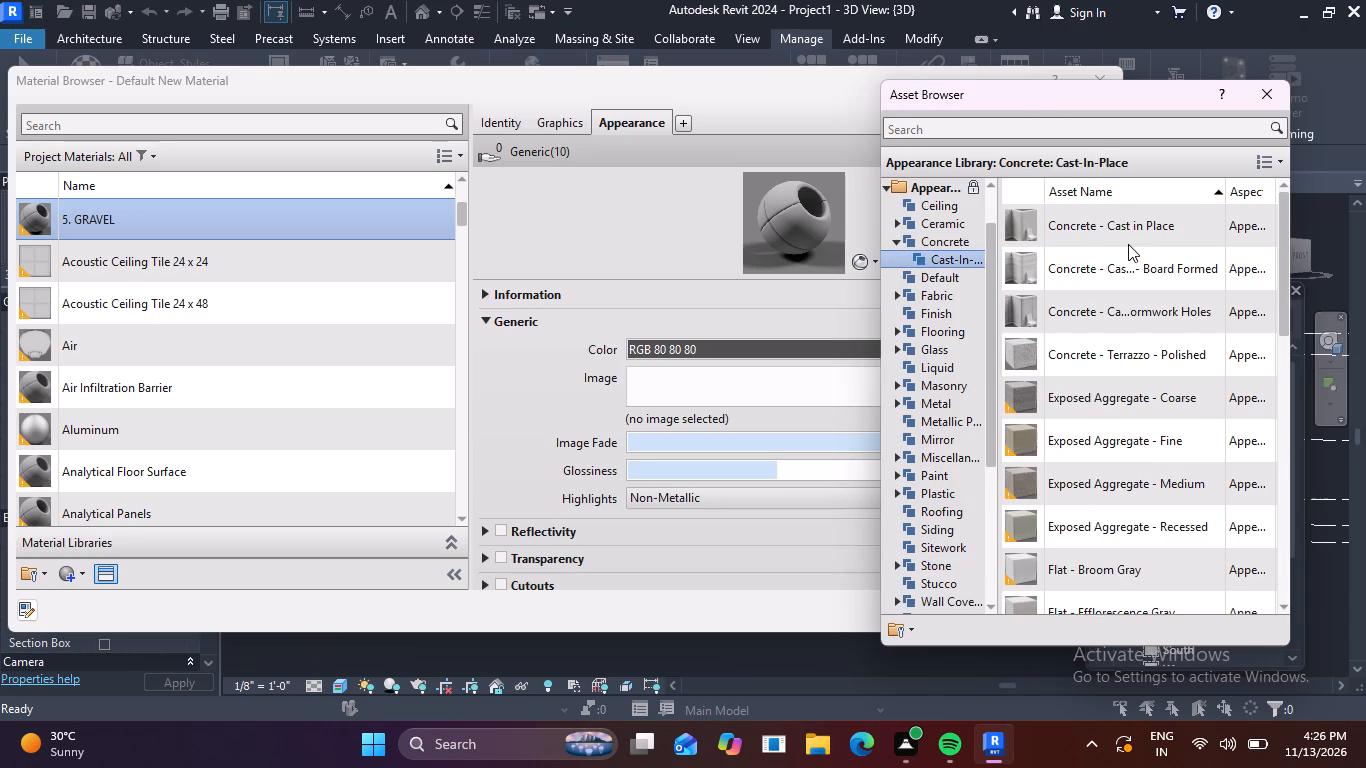
pyautogui.scroll(3, 1101, 237)
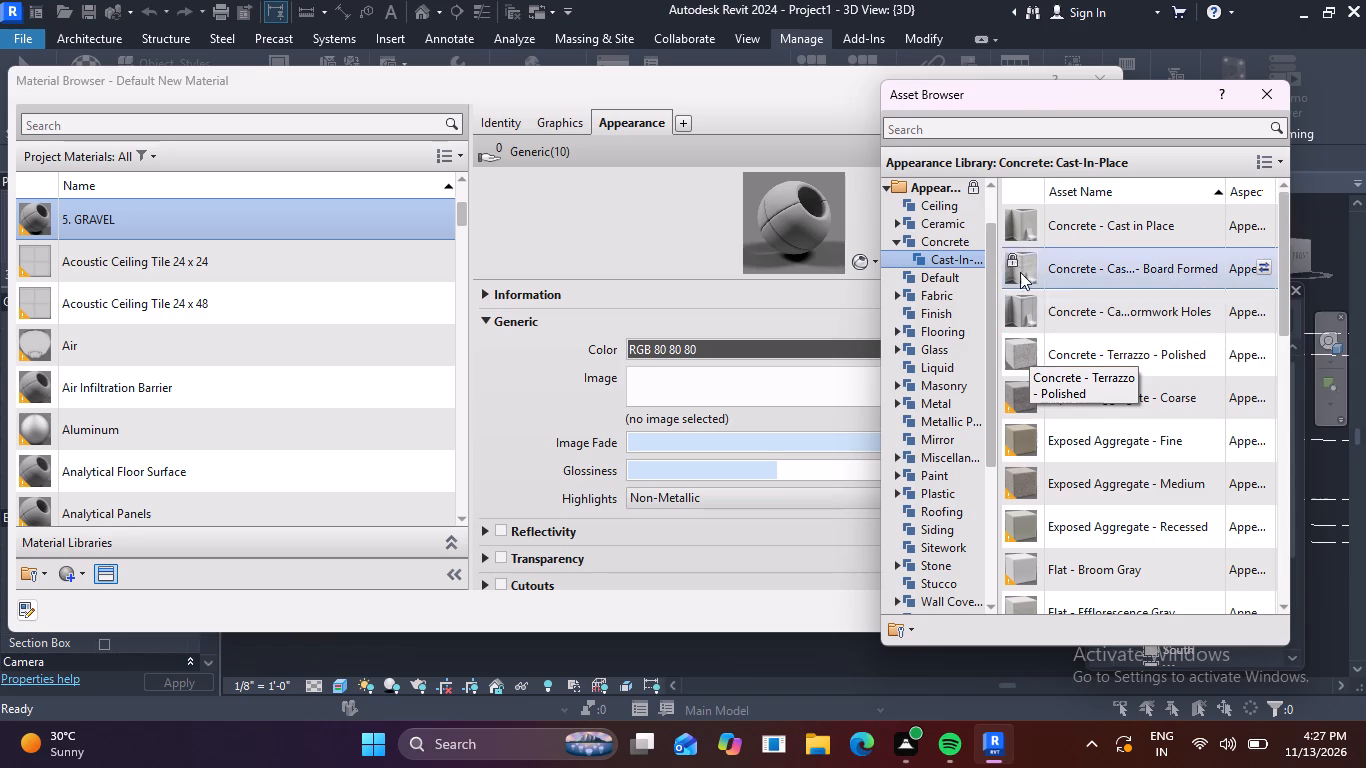
pyautogui.scroll(-2, 1043, 324)
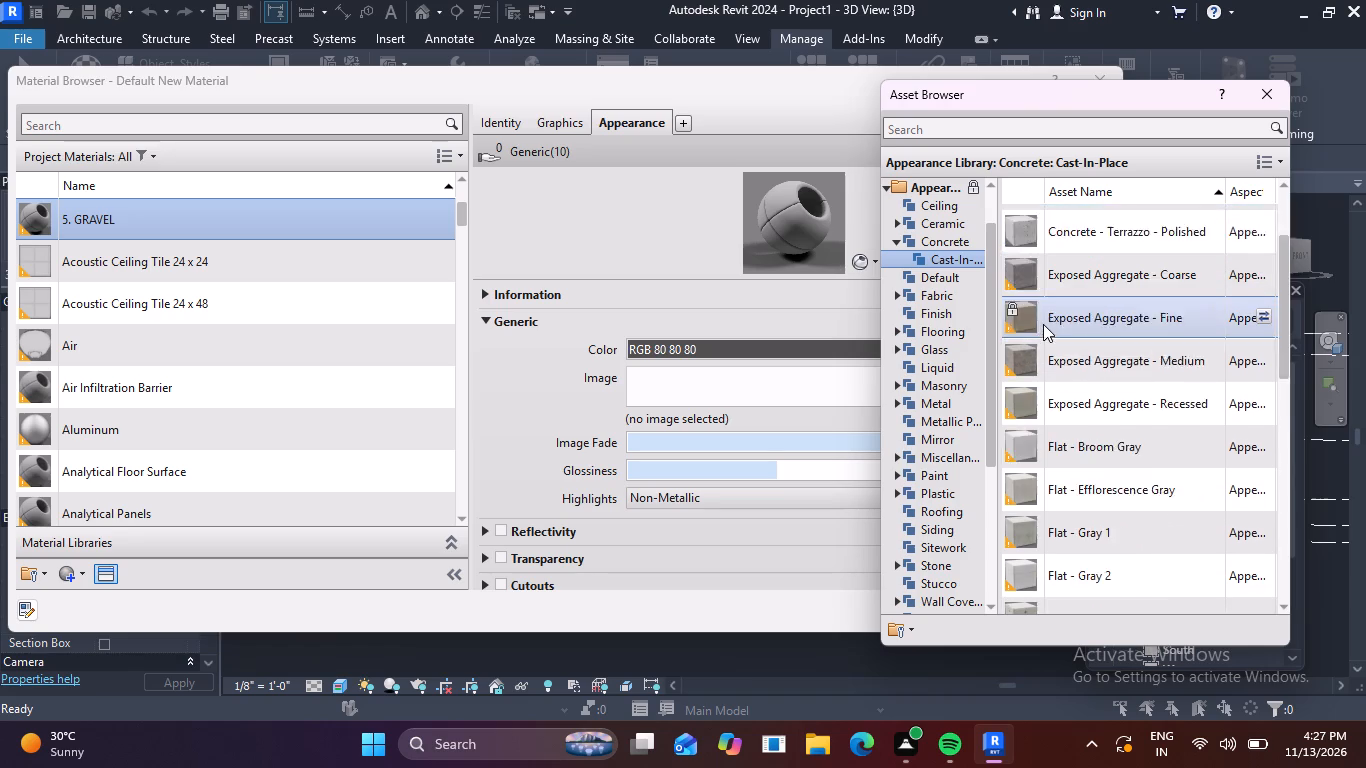
pyautogui.scroll(-7, 1043, 324)
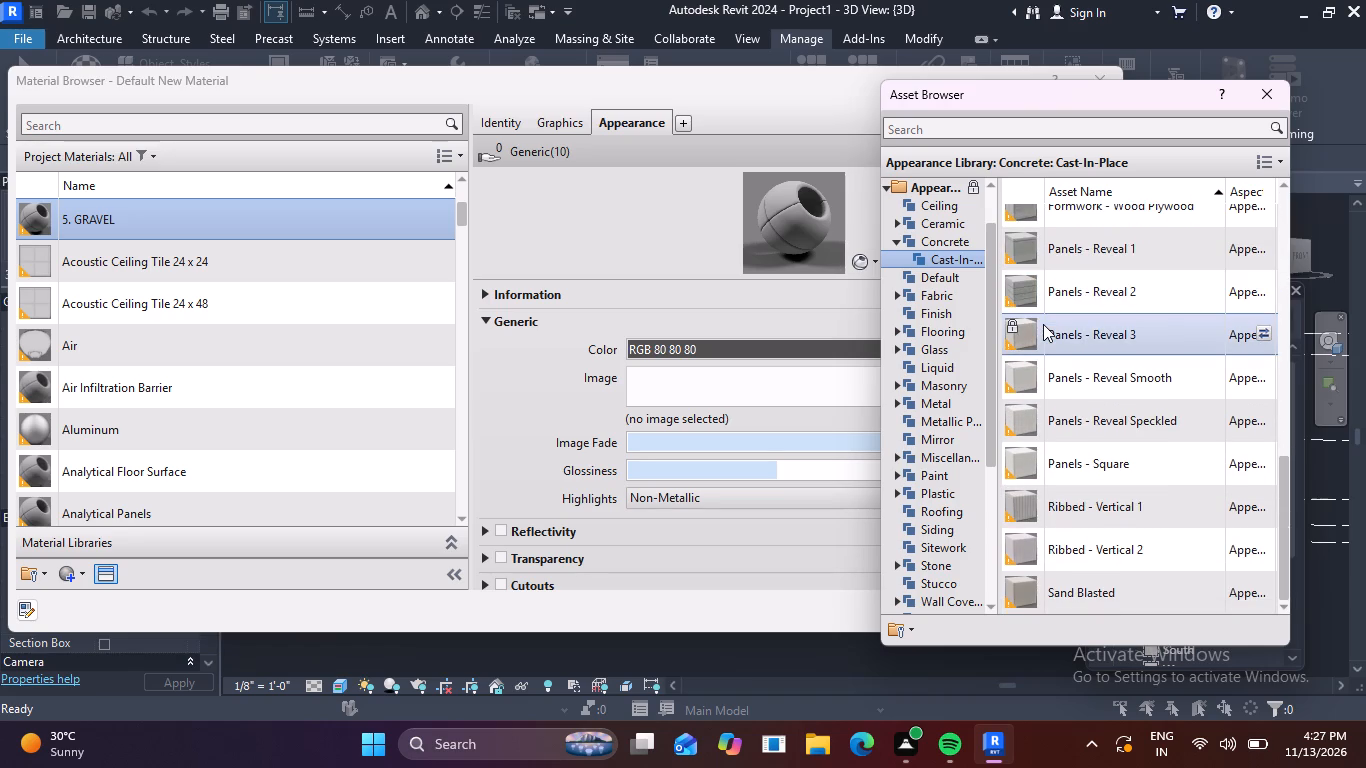
pyautogui.scroll(8, 1038, 301)
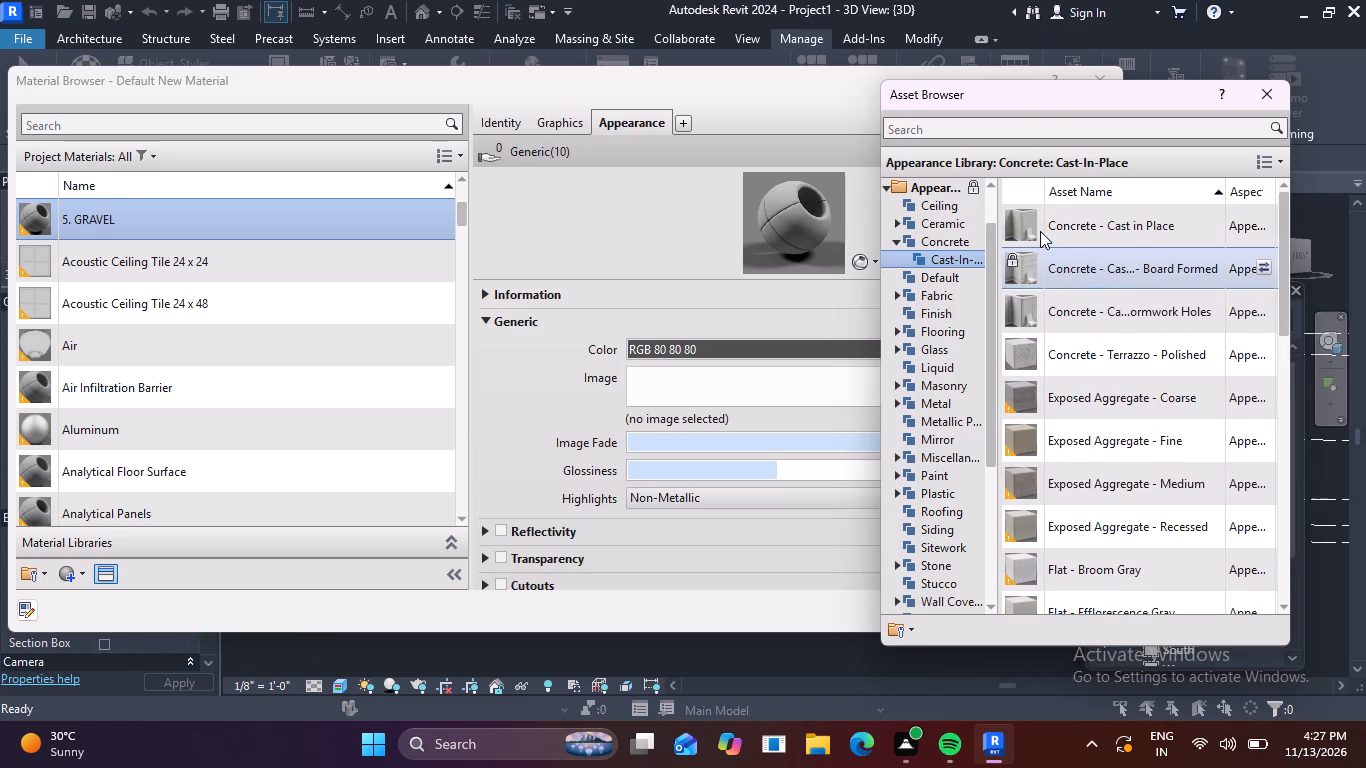
pyautogui.scroll(4, 1027, 222)
pyautogui.doubleClick(1027, 222)
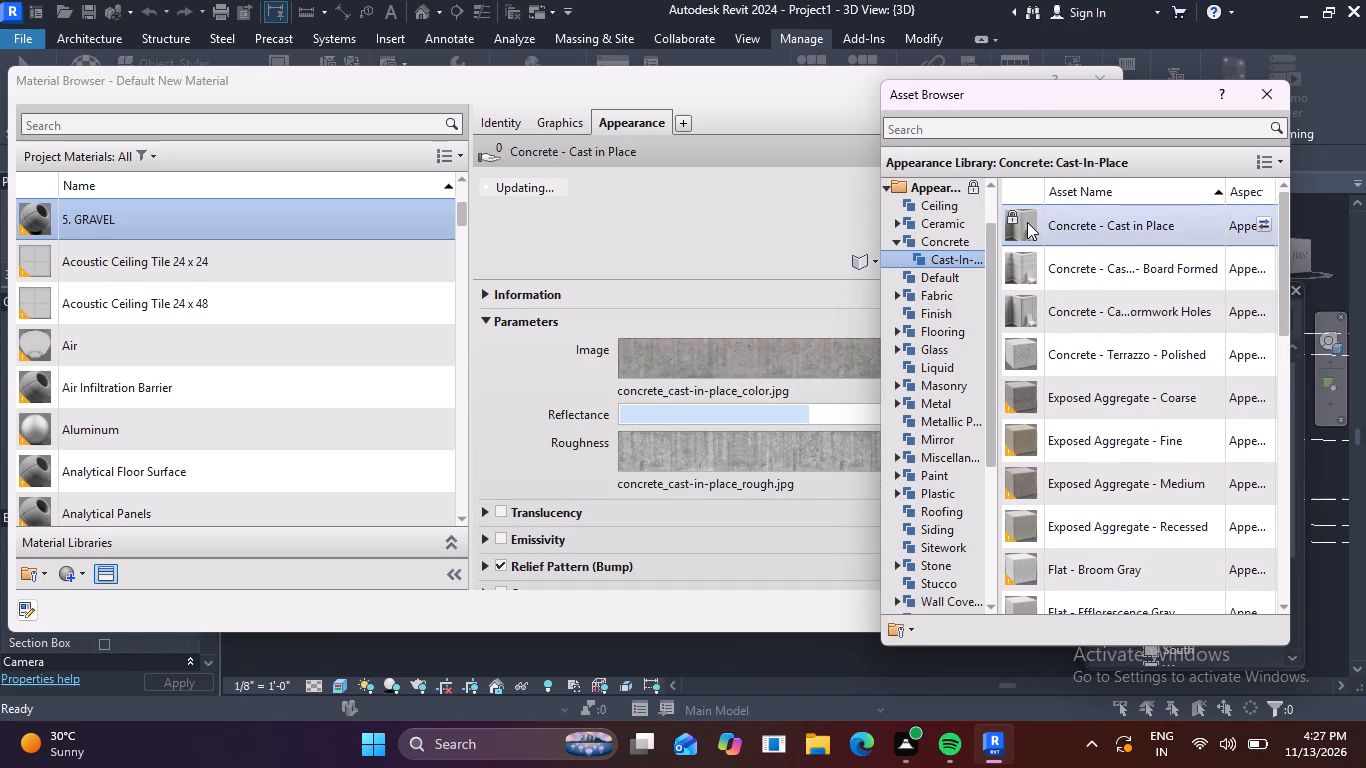
pyautogui.click(1272, 89)
pyautogui.click(952, 609)
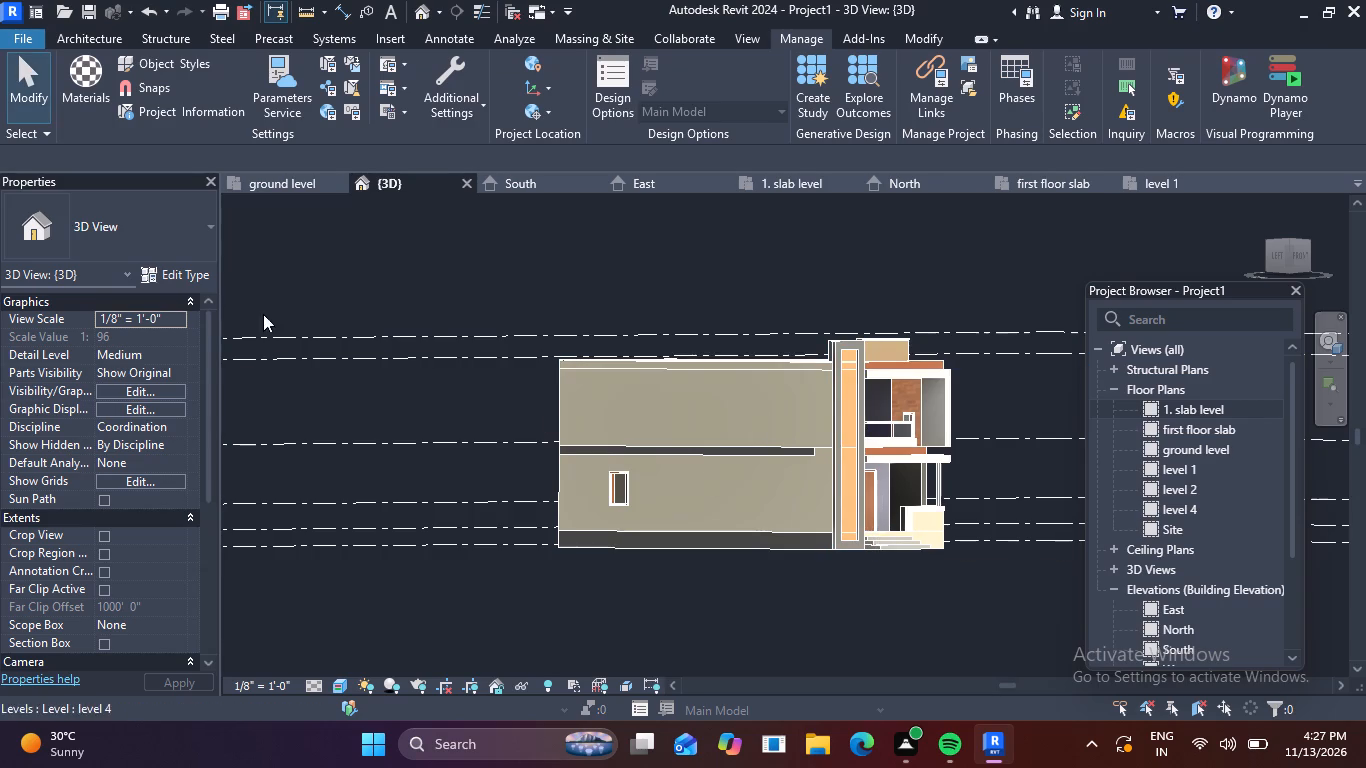
# Paint the left-side edge face of the ground-floor base slab with the 5. GRAVEL material.
pyautogui.click(911, 36)
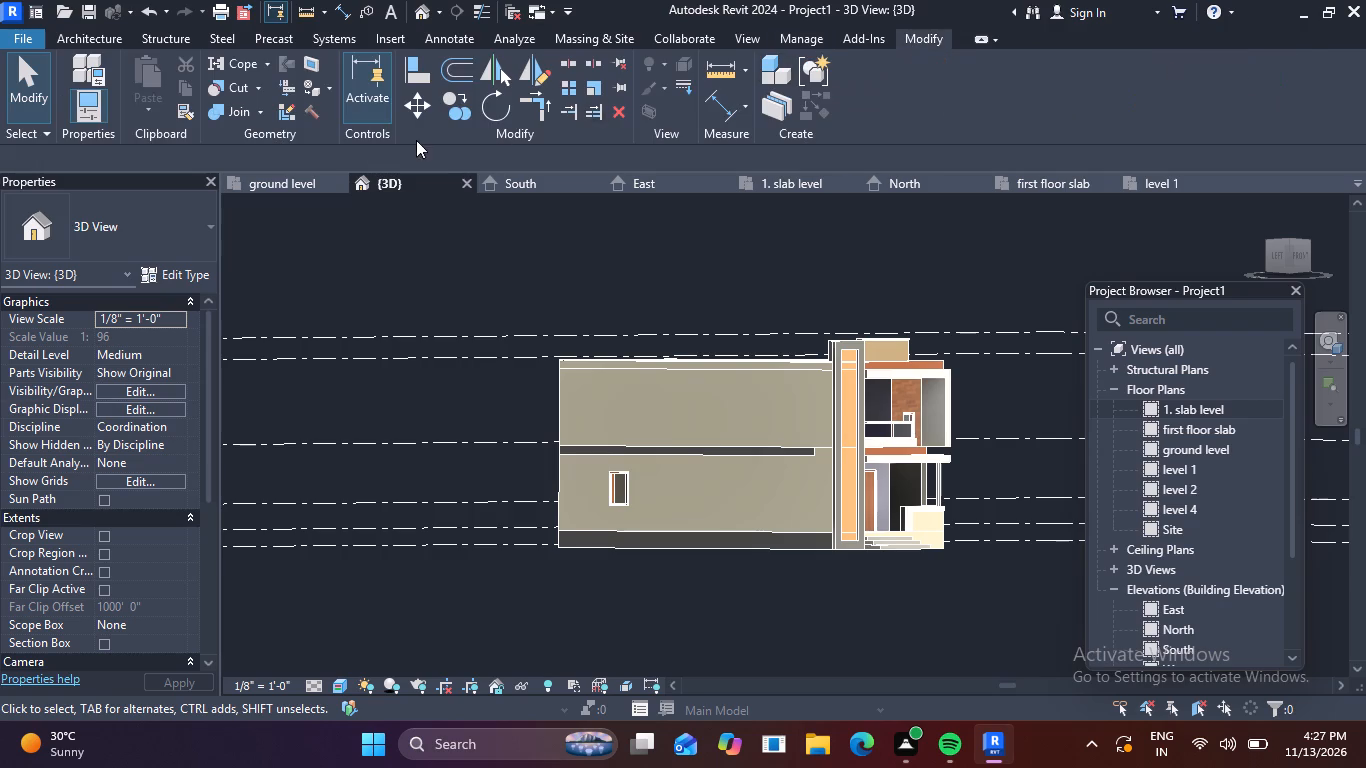
pyautogui.click(333, 88)
pyautogui.click(342, 115)
pyautogui.scroll(16, 244, 193)
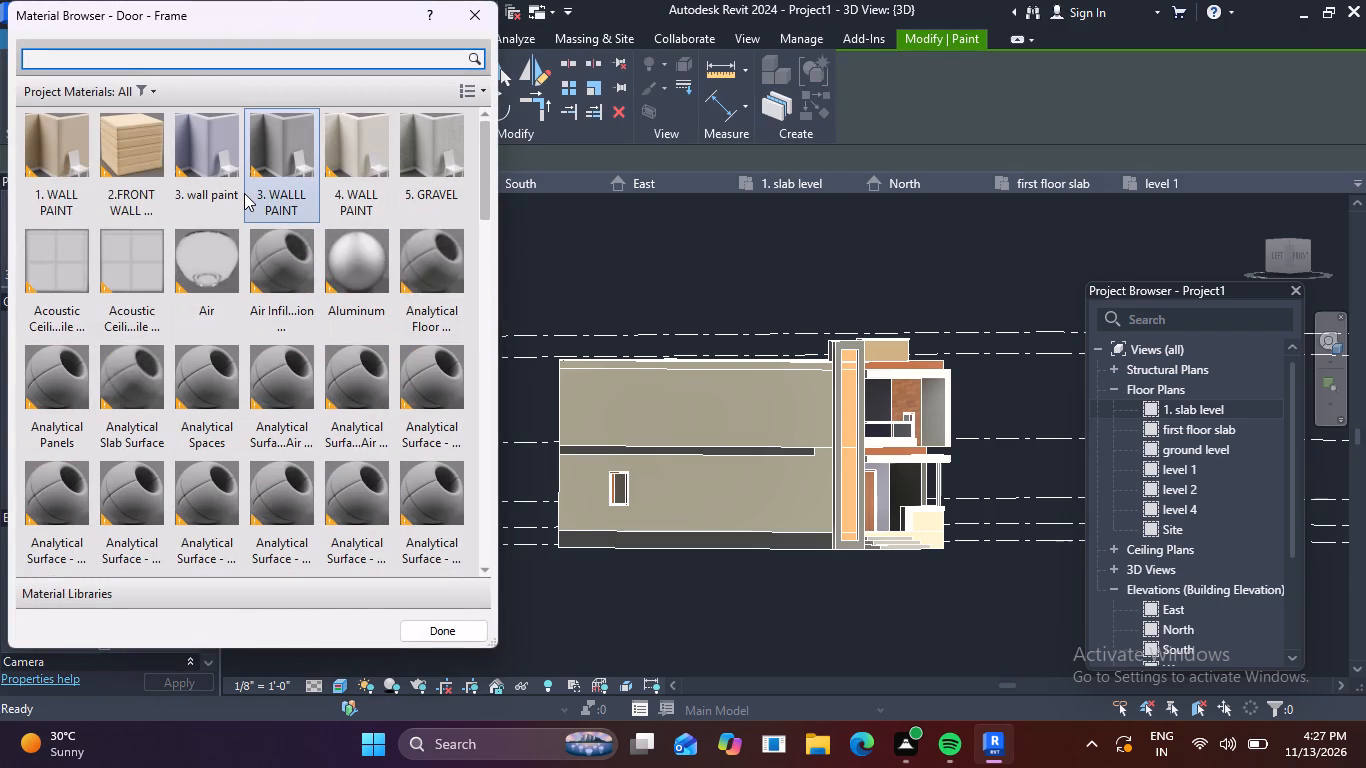
pyautogui.scroll(1, 244, 193)
pyautogui.click(428, 153)
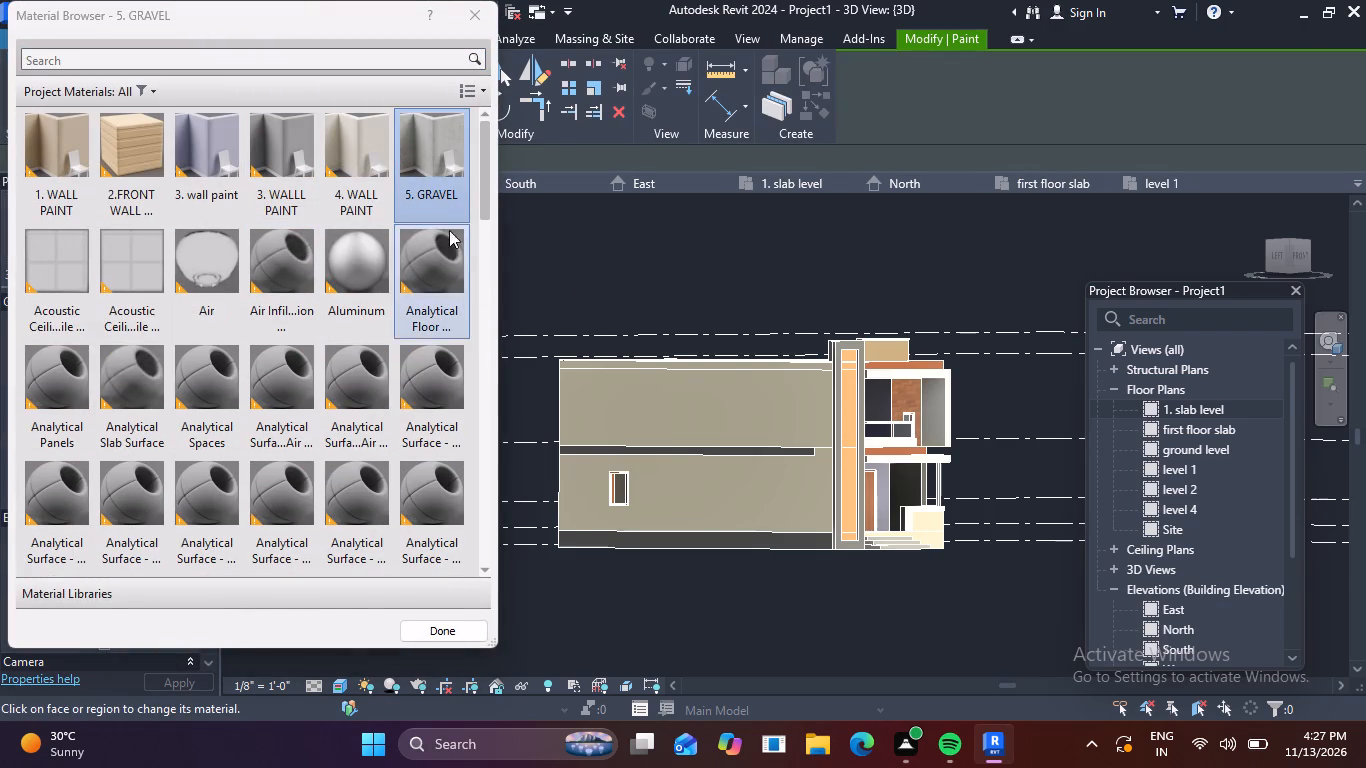
pyautogui.scroll(6, 701, 535)
pyautogui.click(906, 554)
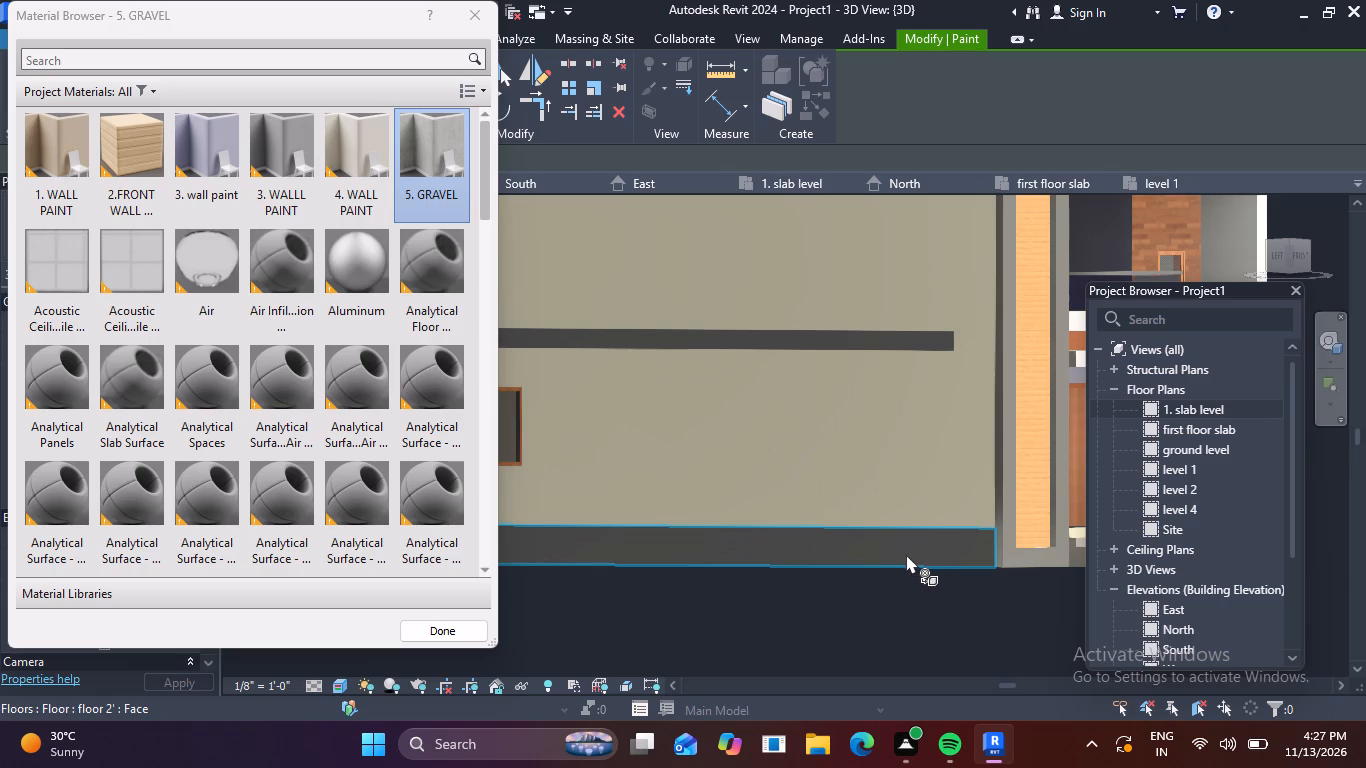
# Paint the right-side edge face and the underside of the ground-floor base slab with 5. GRAVEL.
pyautogui.scroll(-4, 959, 605)
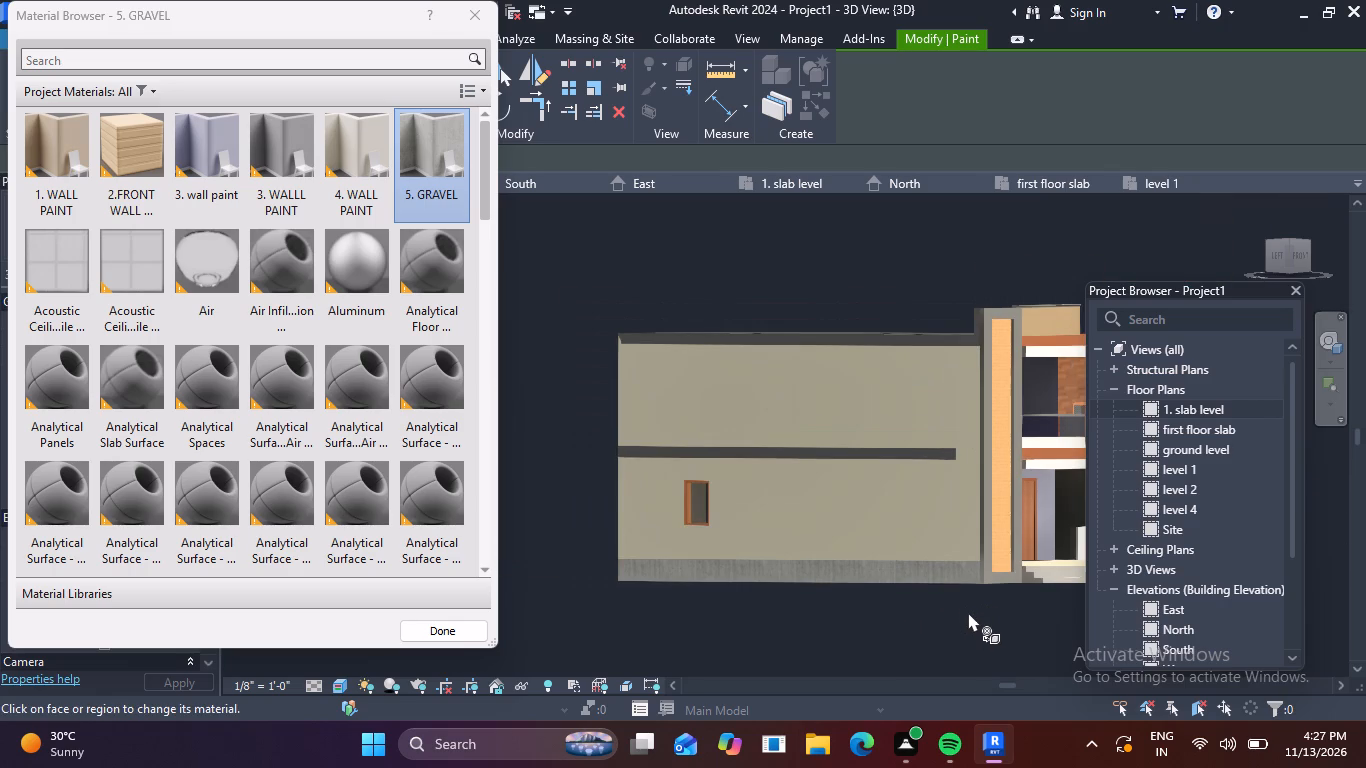
pyautogui.keyDown('shift'); pyautogui.moveTo(967, 613); pyautogui.dragTo(626, 582, button='middle'); pyautogui.keyUp('shift')
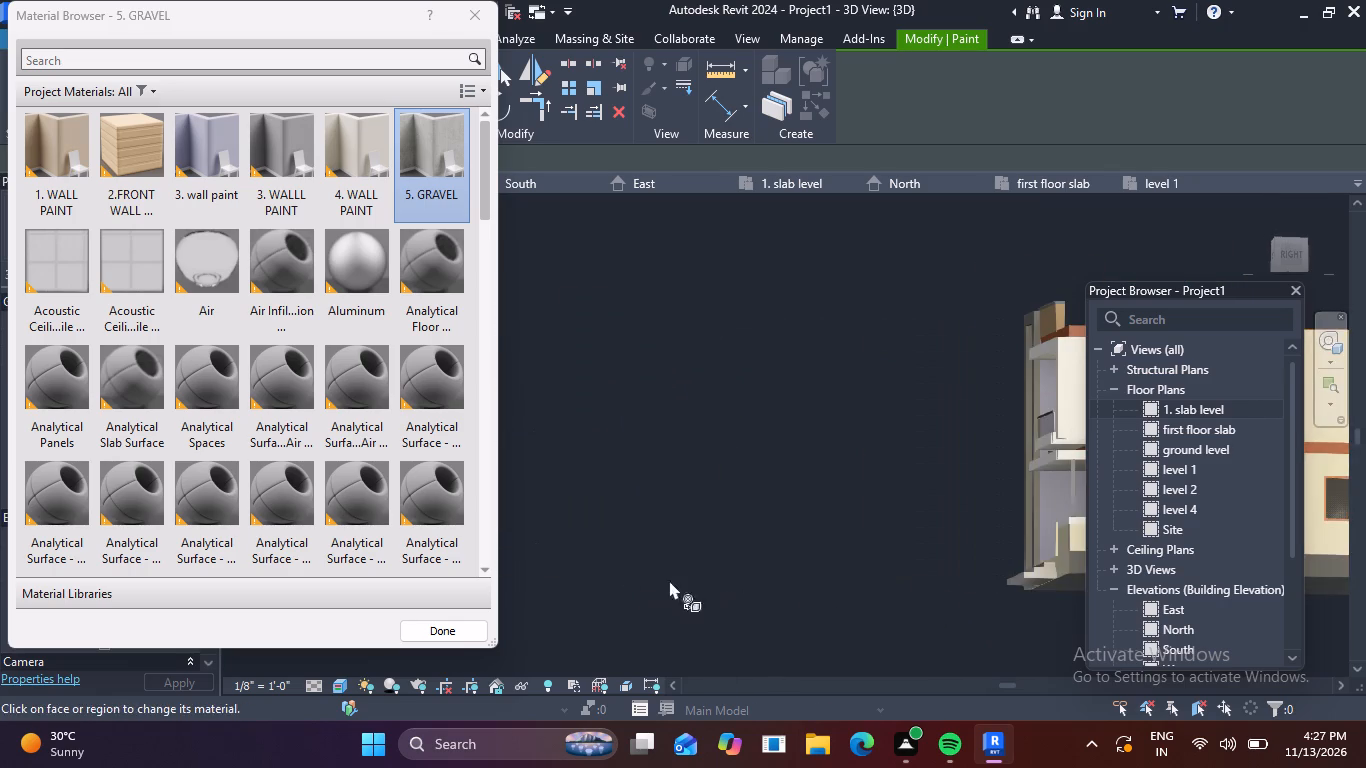
pyautogui.moveTo(909, 578); pyautogui.dragTo(446, 581, button='middle')
pyautogui.scroll(1, 446, 582)
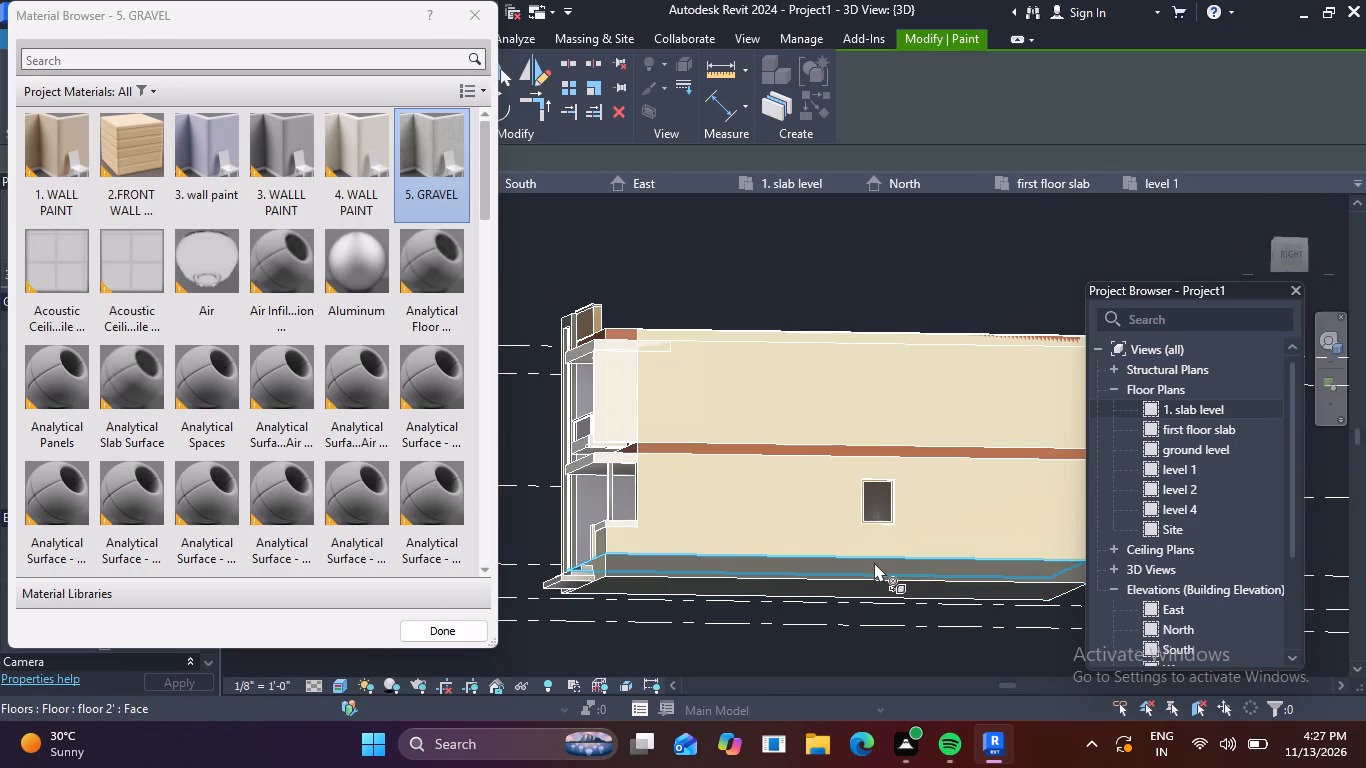
pyautogui.click(872, 570)
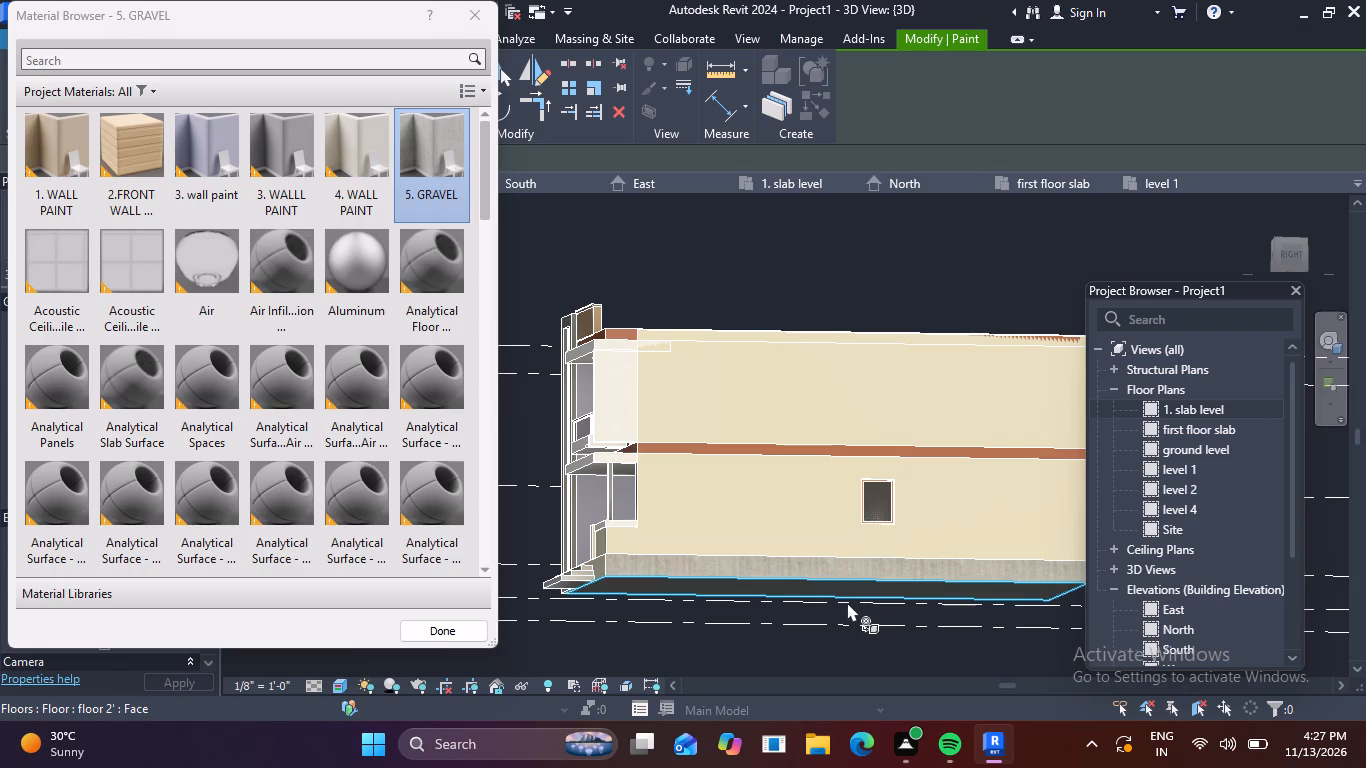
pyautogui.moveTo(847, 602); pyautogui.dragTo(857, 488, button='middle')
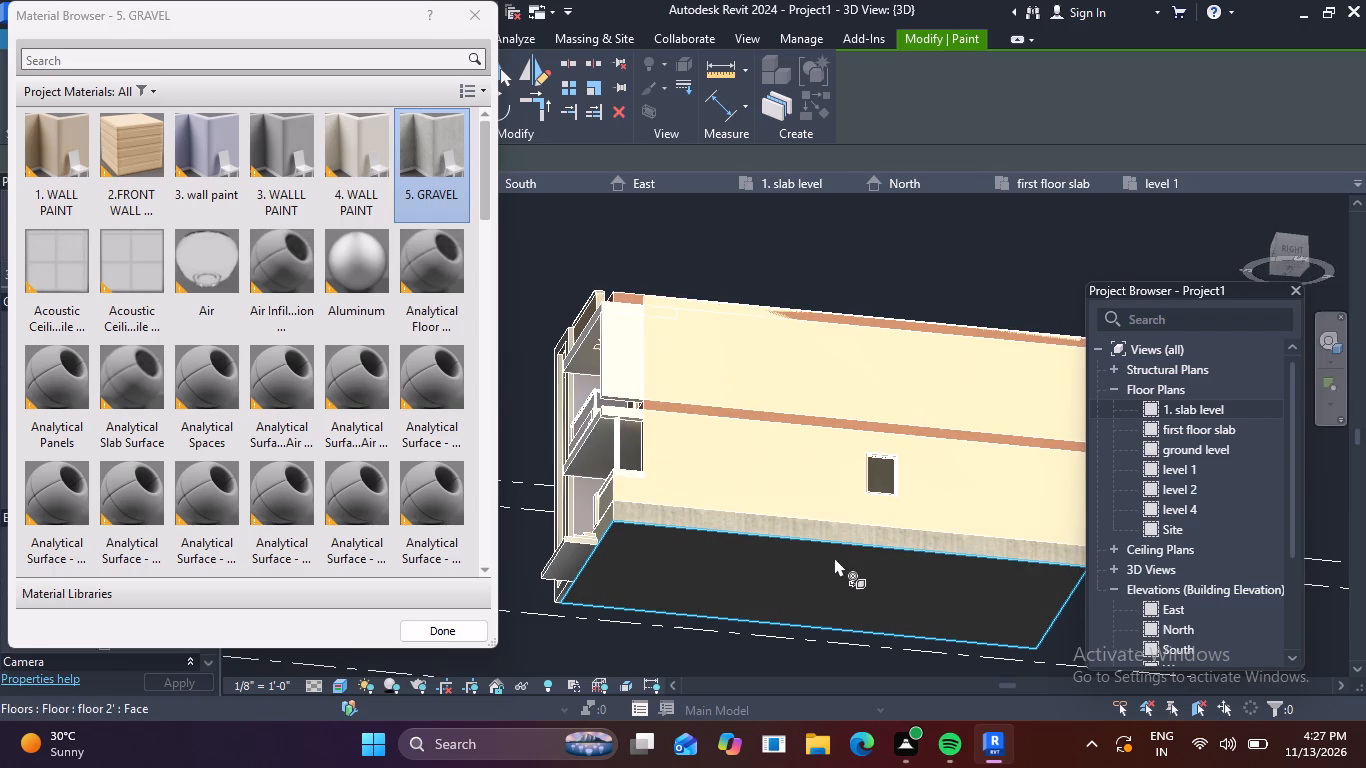
pyautogui.click(834, 557)
# Paint the front edge face of the base slab, below the porch wall and behind the entrance steps, with 5. GRAVEL.
pyautogui.scroll(-3, 824, 572)
pyautogui.keyDown('shift'); pyautogui.moveTo(774, 593); pyautogui.dragTo(921, 767, button='middle'); pyautogui.keyUp('shift')
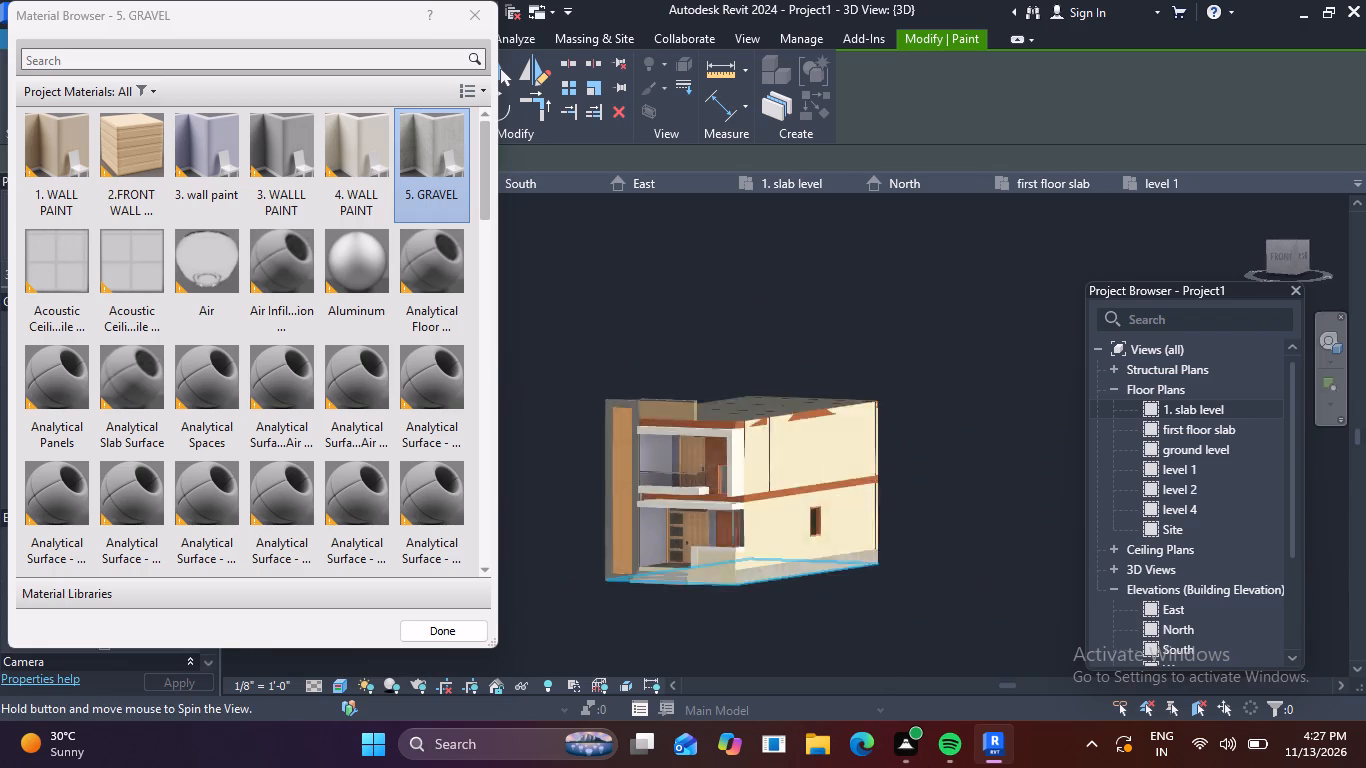
pyautogui.keyDown('shift'); pyautogui.moveTo(921, 767); pyautogui.dragTo(949, 767, button='middle'); pyautogui.keyUp('shift')
pyautogui.scroll(5, 715, 581)
pyautogui.keyDown('shift'); pyautogui.moveTo(701, 601); pyautogui.dragTo(779, 622, button='middle'); pyautogui.keyUp('shift')
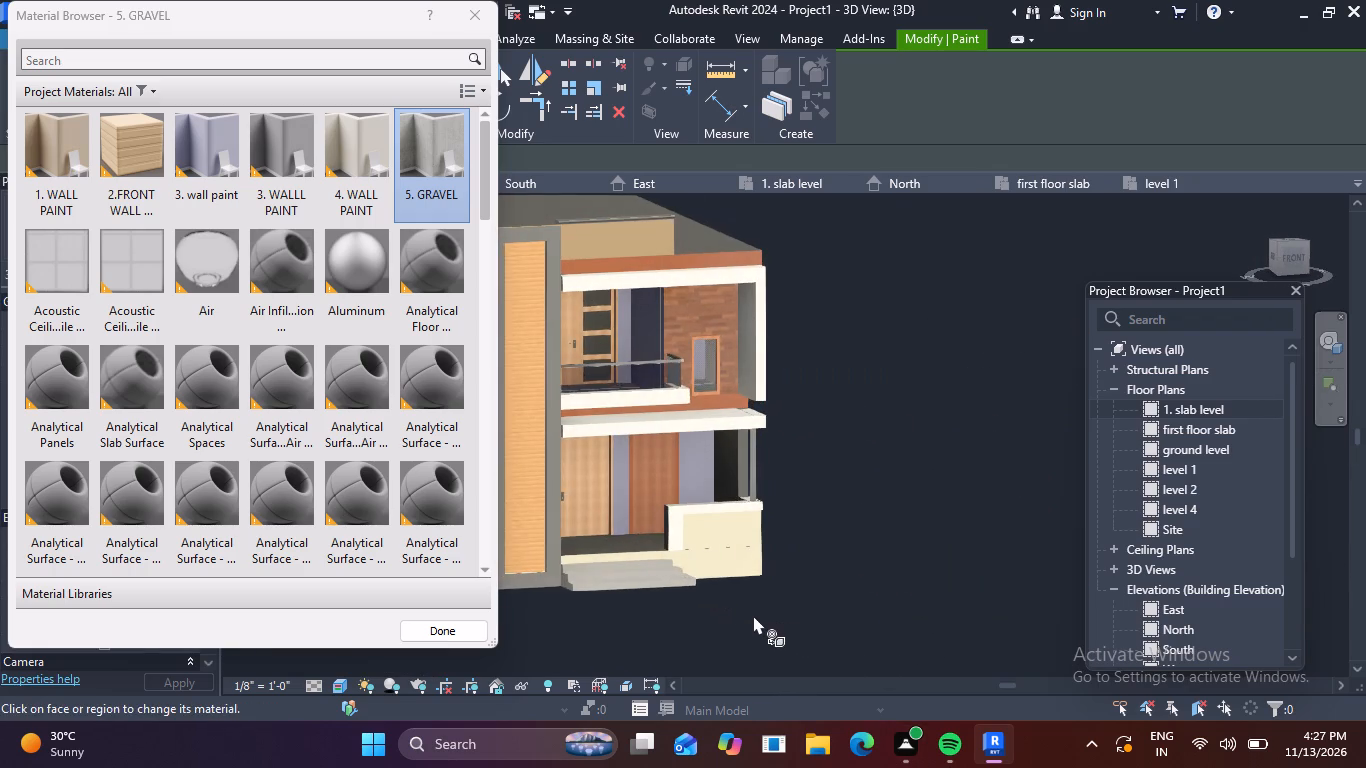
pyautogui.scroll(-2, 748, 613)
pyautogui.moveTo(758, 595); pyautogui.dragTo(777, 659, button='middle')
pyautogui.keyDown('shift'); pyautogui.moveTo(773, 659); pyautogui.dragTo(712, 622, button='middle'); pyautogui.keyUp('shift')
pyautogui.keyDown('shift'); pyautogui.scroll(1, 736, 661); pyautogui.keyUp('shift')
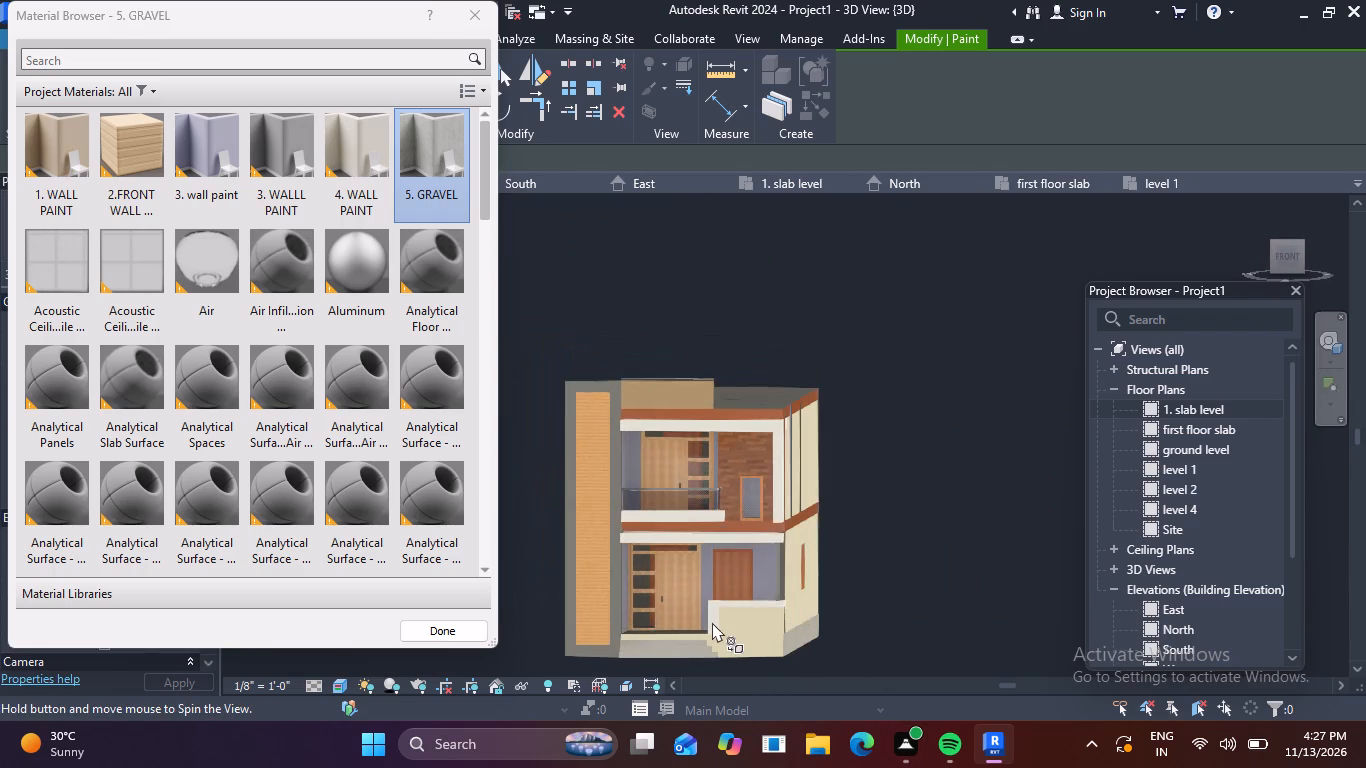
pyautogui.scroll(5, 764, 649)
pyautogui.click(768, 641)
# Inspect the painted base slab, porch floor and entrance steps from the front and front-right corner, and end painting.
pyautogui.scroll(-3, 665, 675)
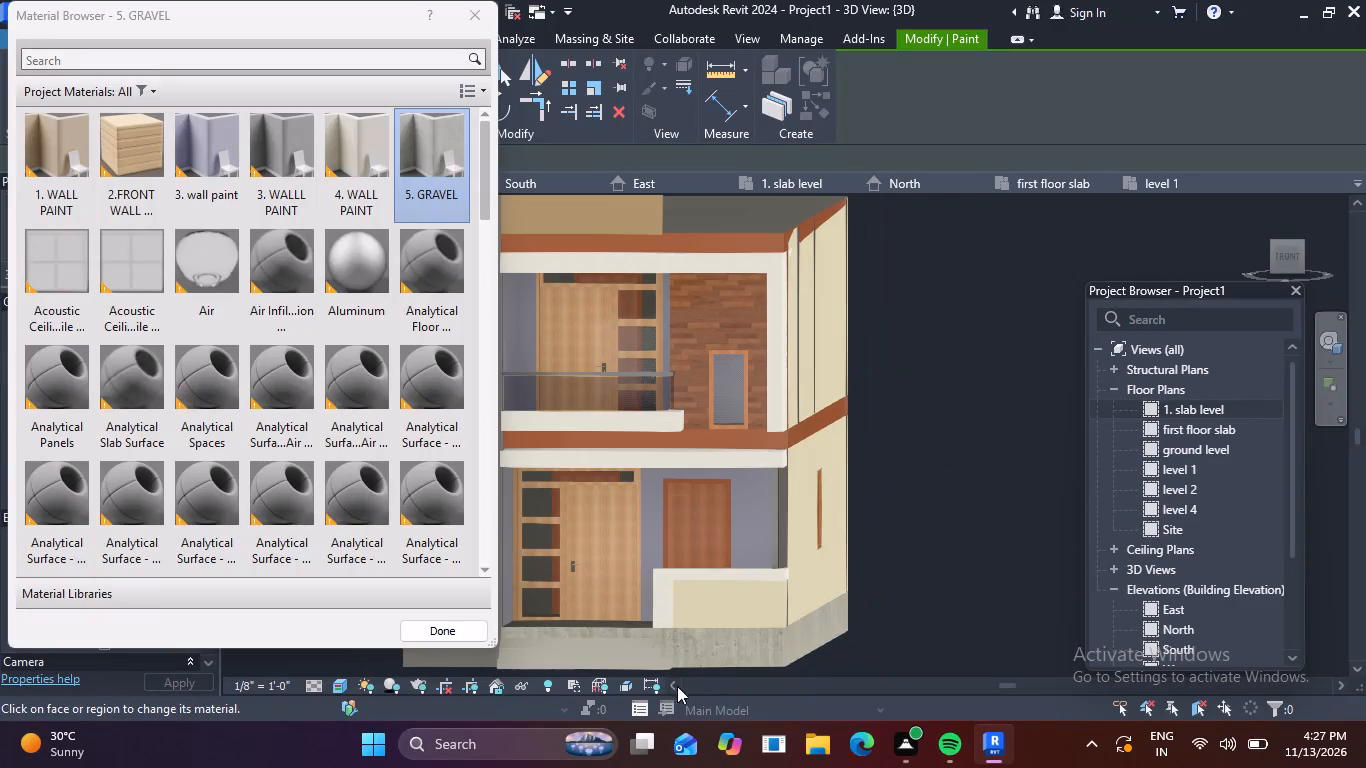
pyautogui.moveTo(677, 686); pyautogui.dragTo(819, 719, button='middle')
pyautogui.moveTo(725, 663); pyautogui.dragTo(882, 637, button='middle')
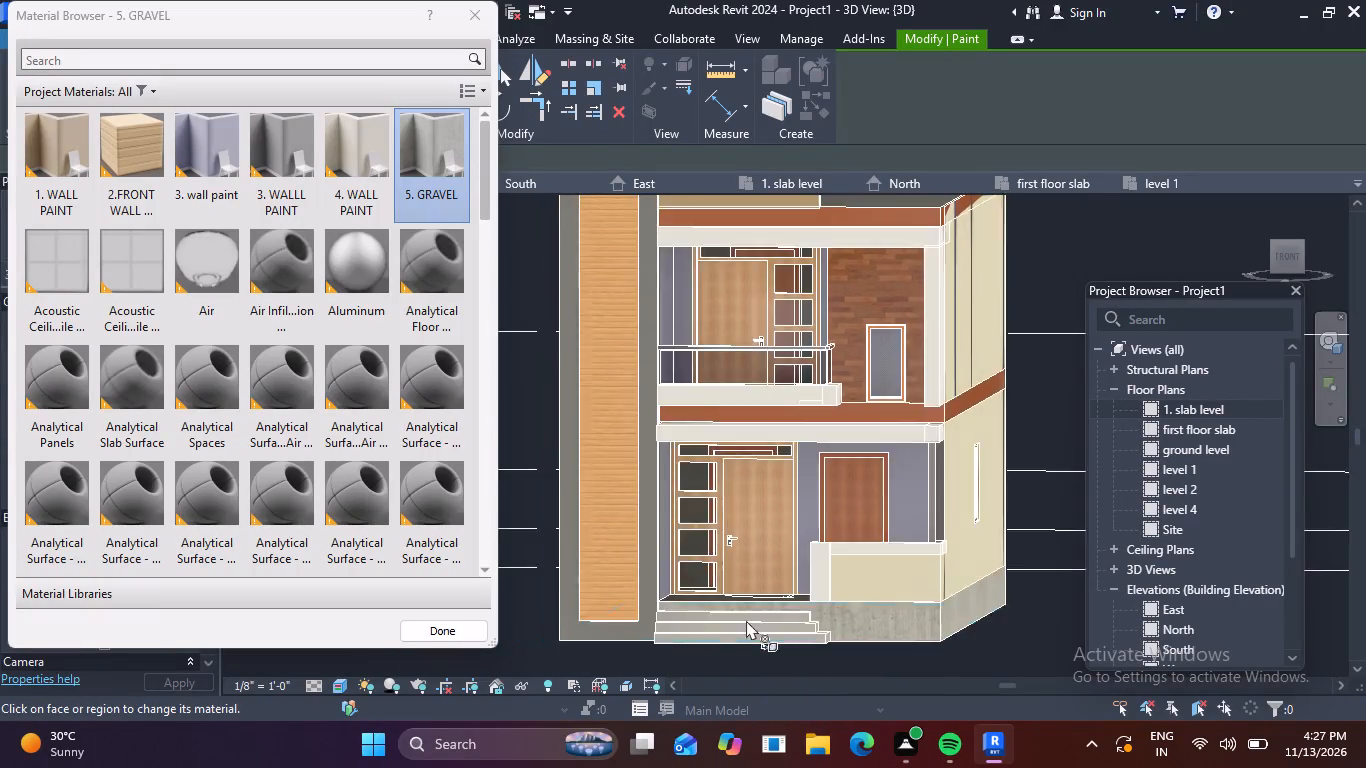
pyautogui.scroll(3, 741, 617)
pyautogui.keyDown('shift'); pyautogui.moveTo(817, 645); pyautogui.dragTo(768, 713, button='middle'); pyautogui.keyUp('shift')
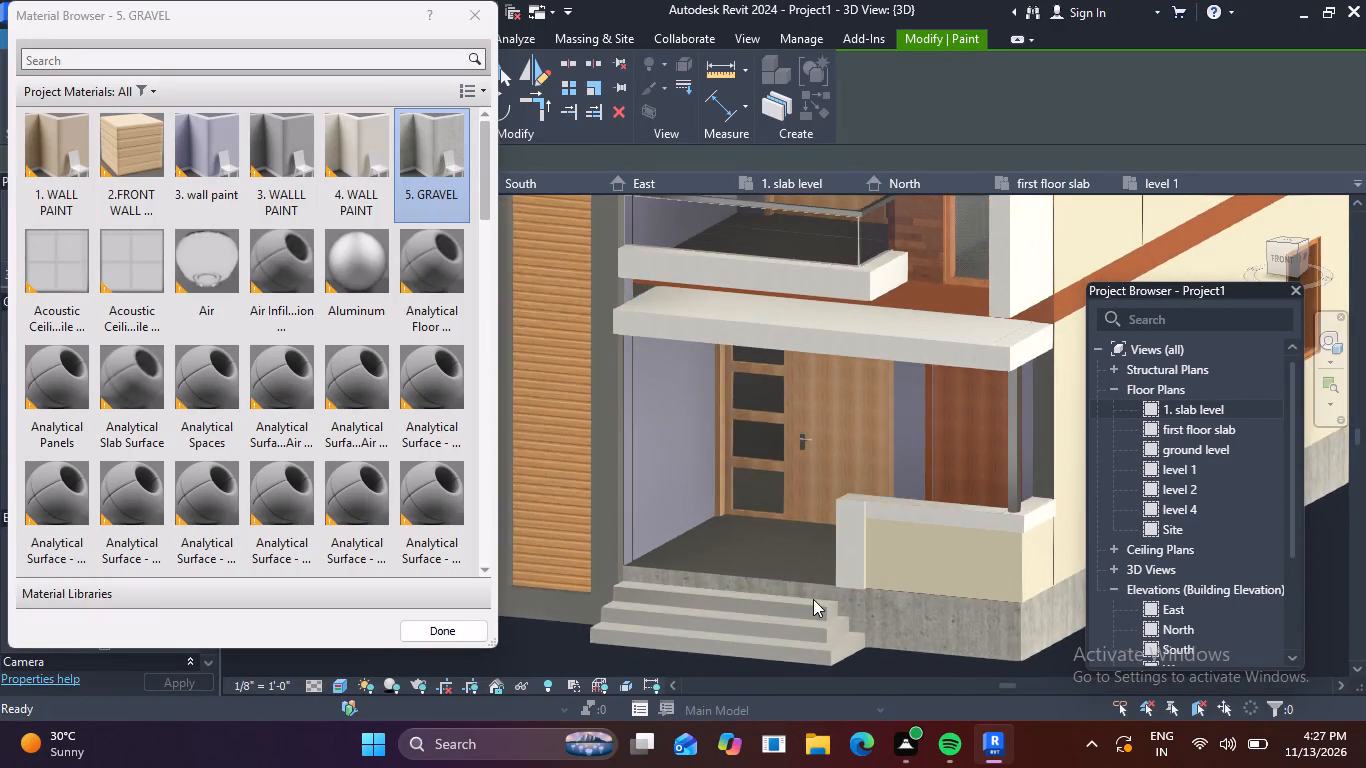
pyautogui.moveTo(813, 599); pyautogui.dragTo(827, 667, button='middle')
pyautogui.scroll(-2, 885, 641)
pyautogui.moveTo(893, 651); pyautogui.dragTo(912, 573, button='middle')
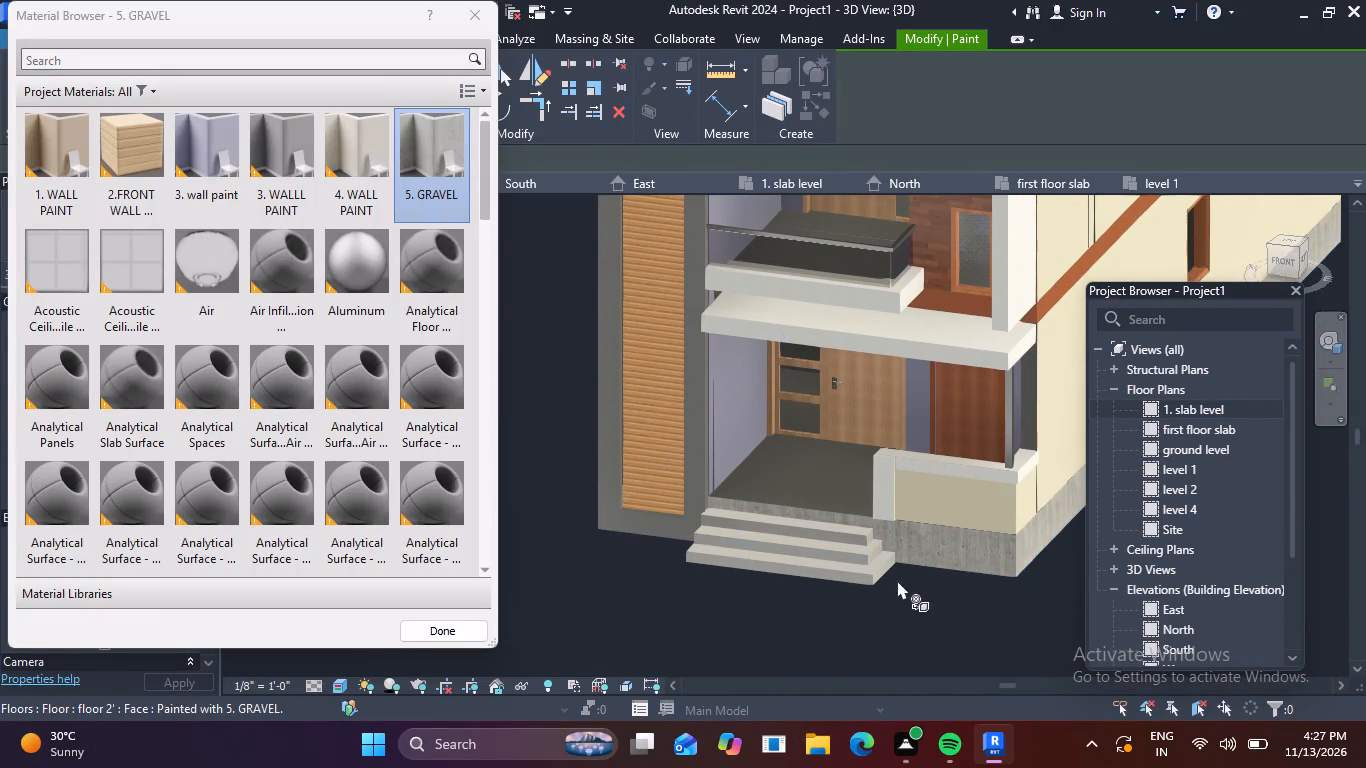
pyautogui.press('Escape')
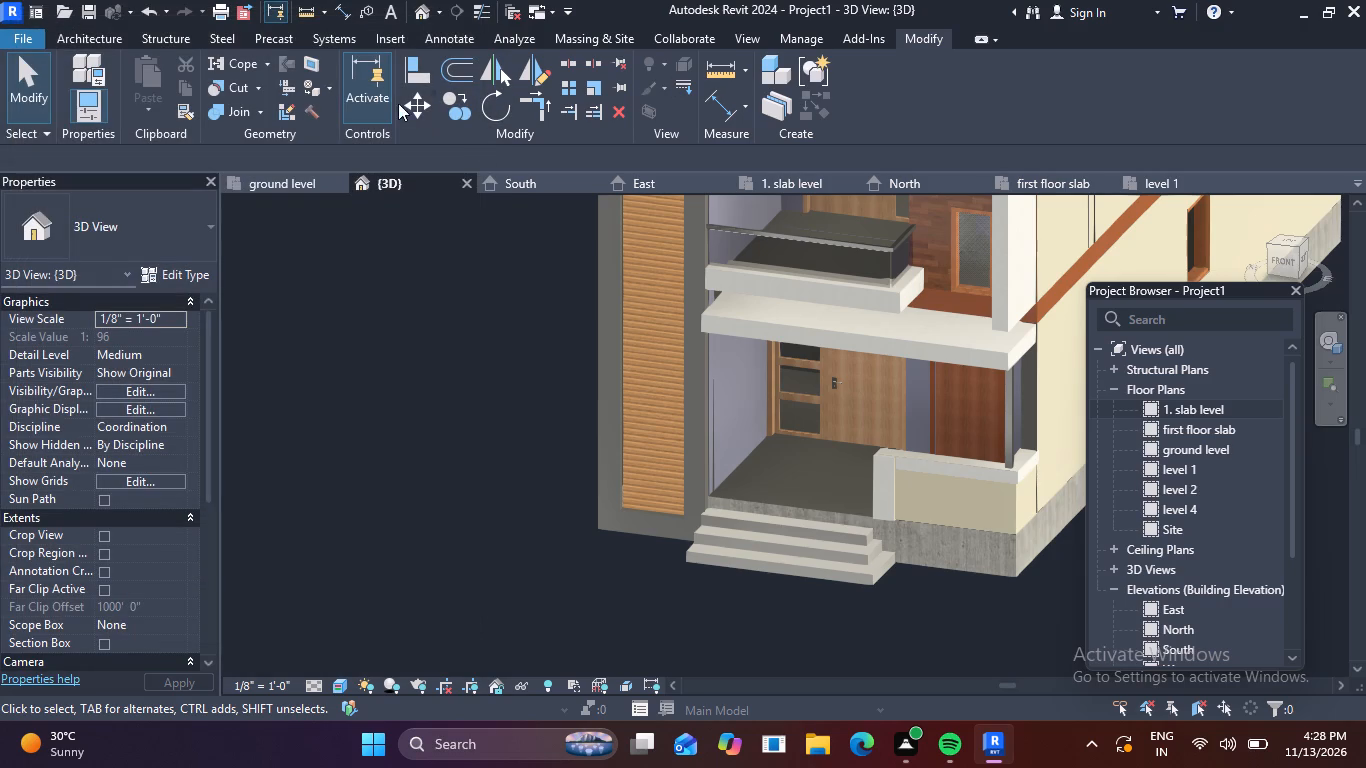
# Create a new project material and name it 6. TITES.
pyautogui.click(816, 39)
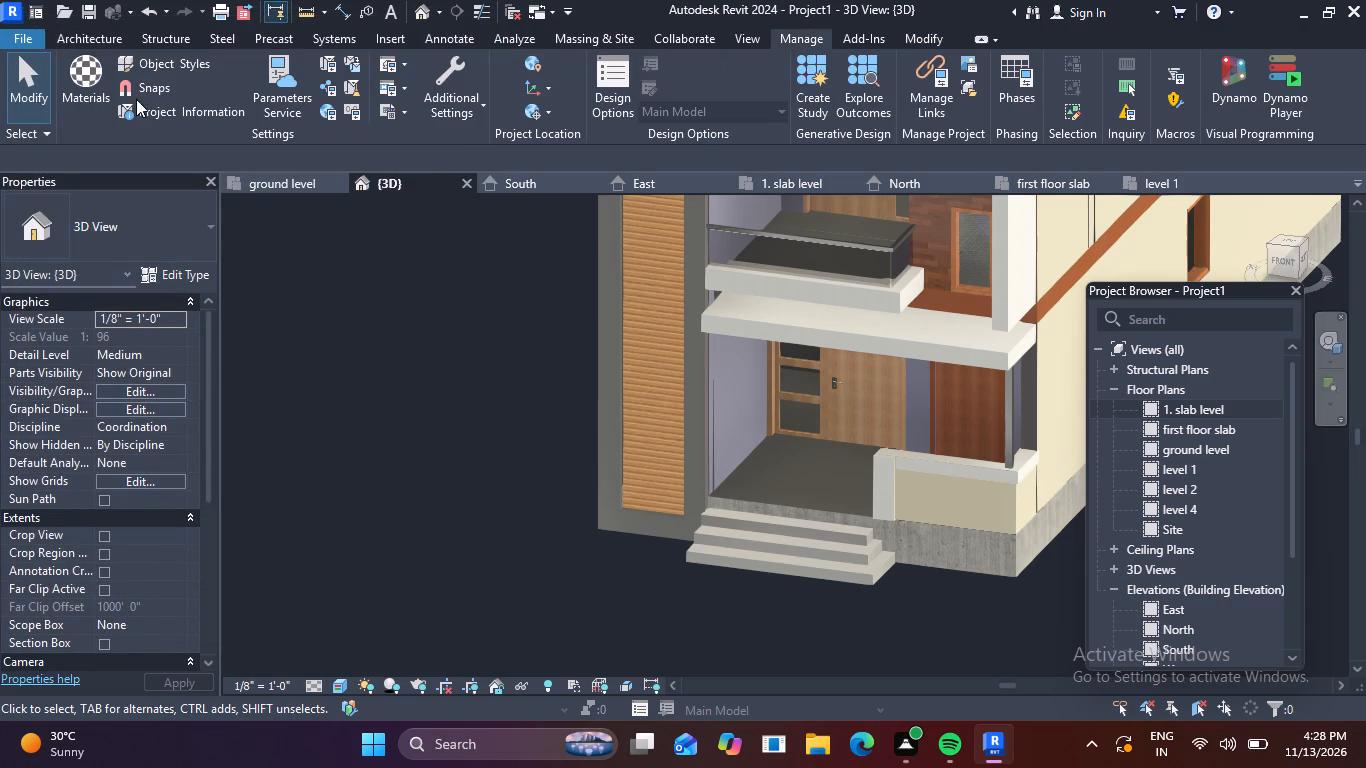
pyautogui.click(60, 92)
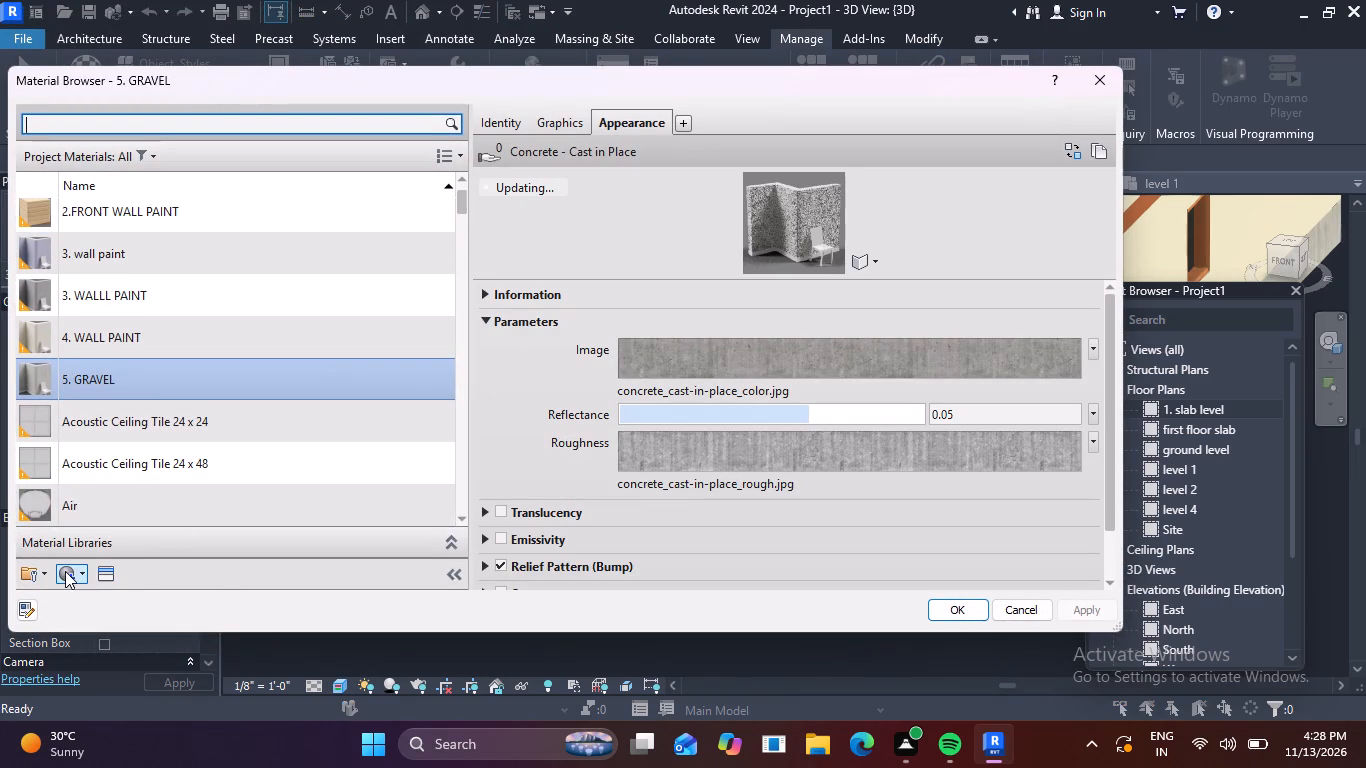
pyautogui.click(65, 571)
pyautogui.click(136, 597)
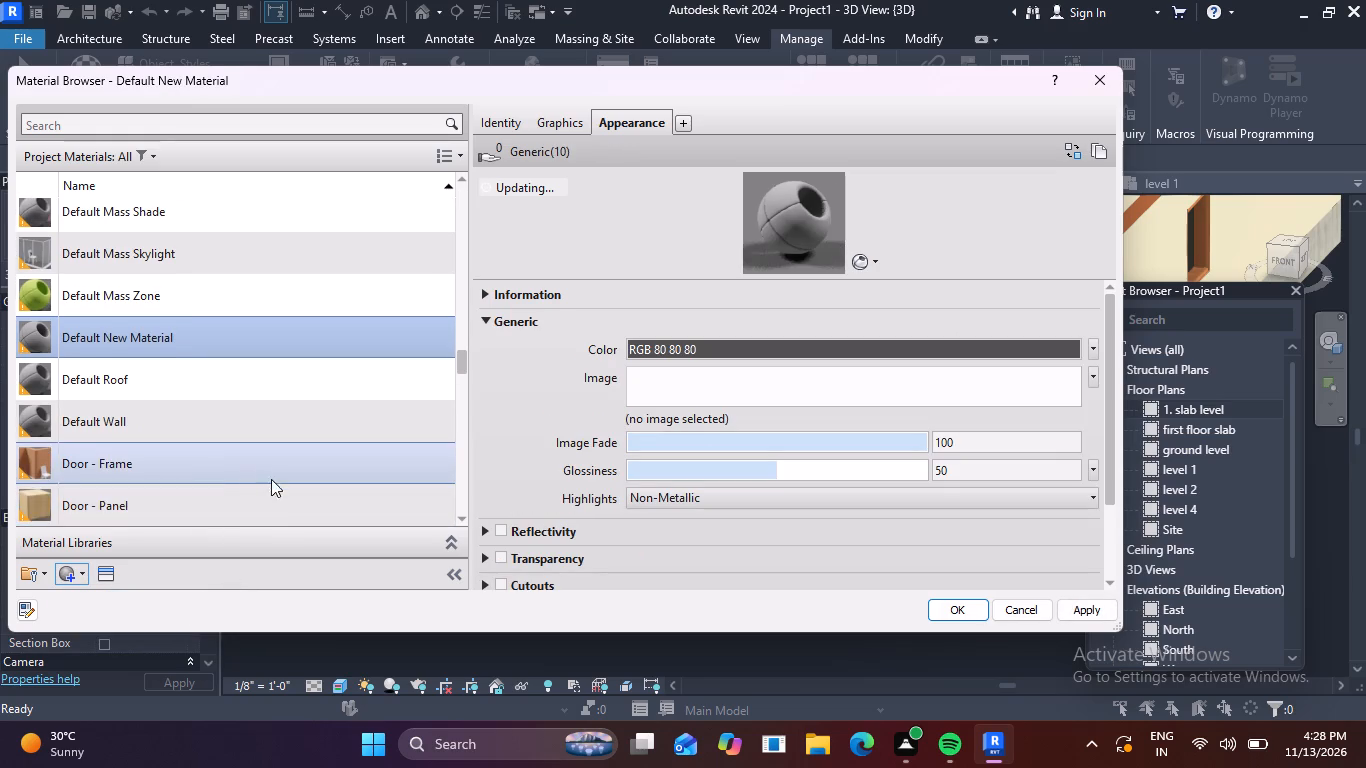
pyautogui.click(339, 331)
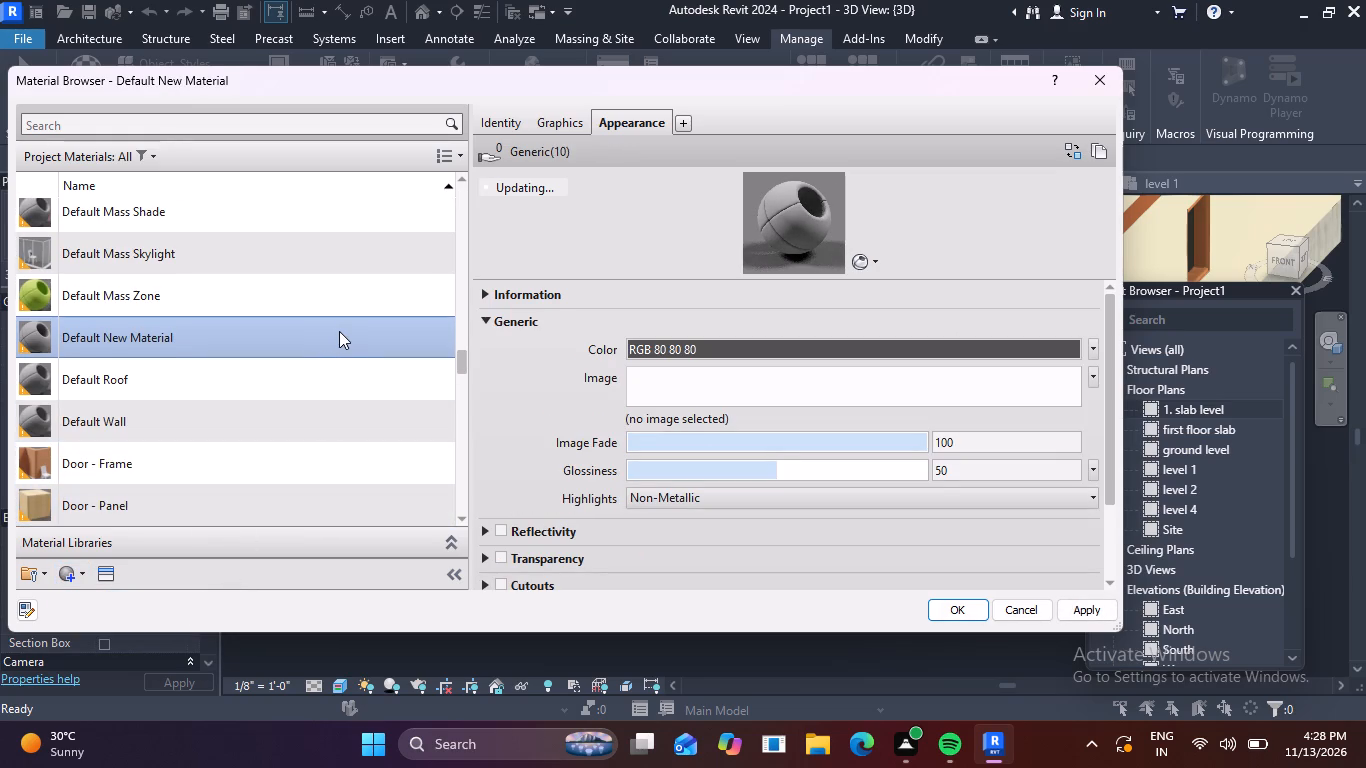
pyautogui.click(339, 331)
pyautogui.rightClick(348, 355)
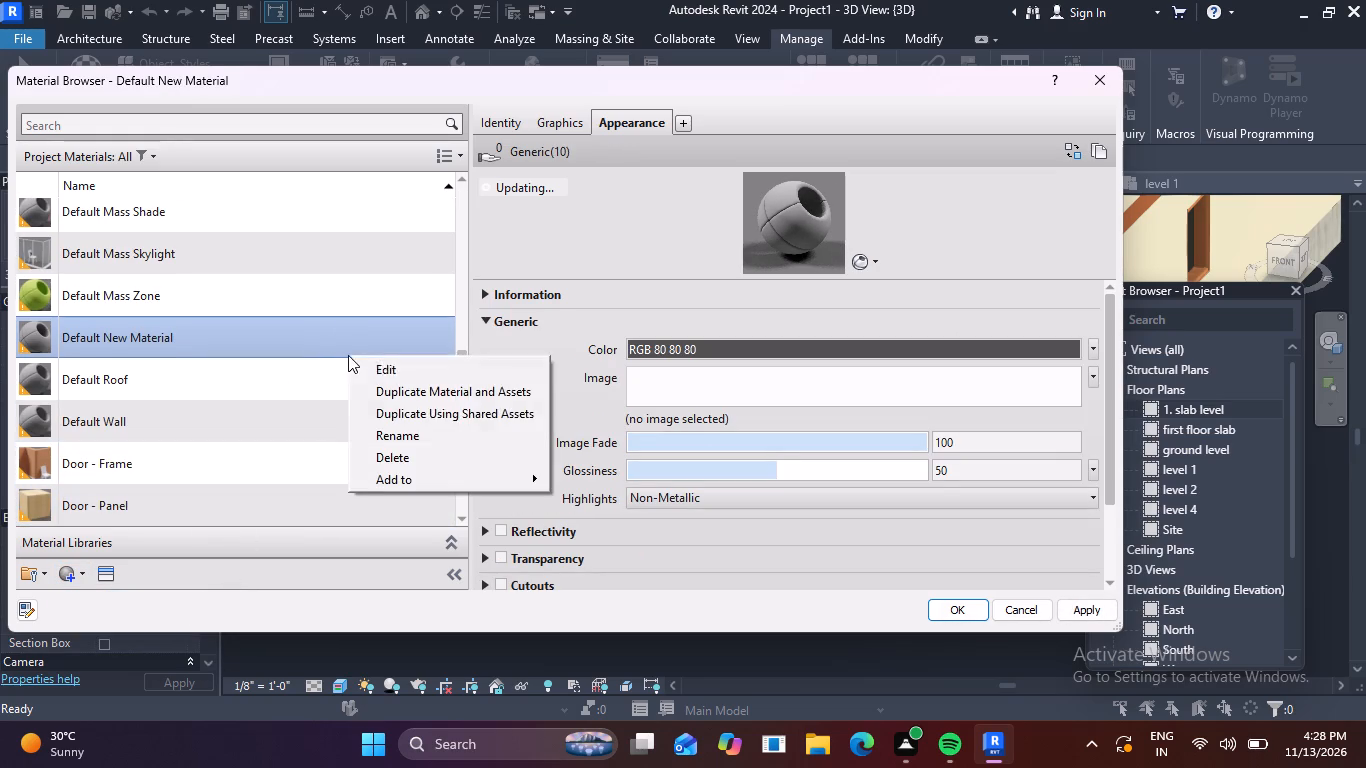
pyautogui.click(420, 432)
pyautogui.press('BackSpace')
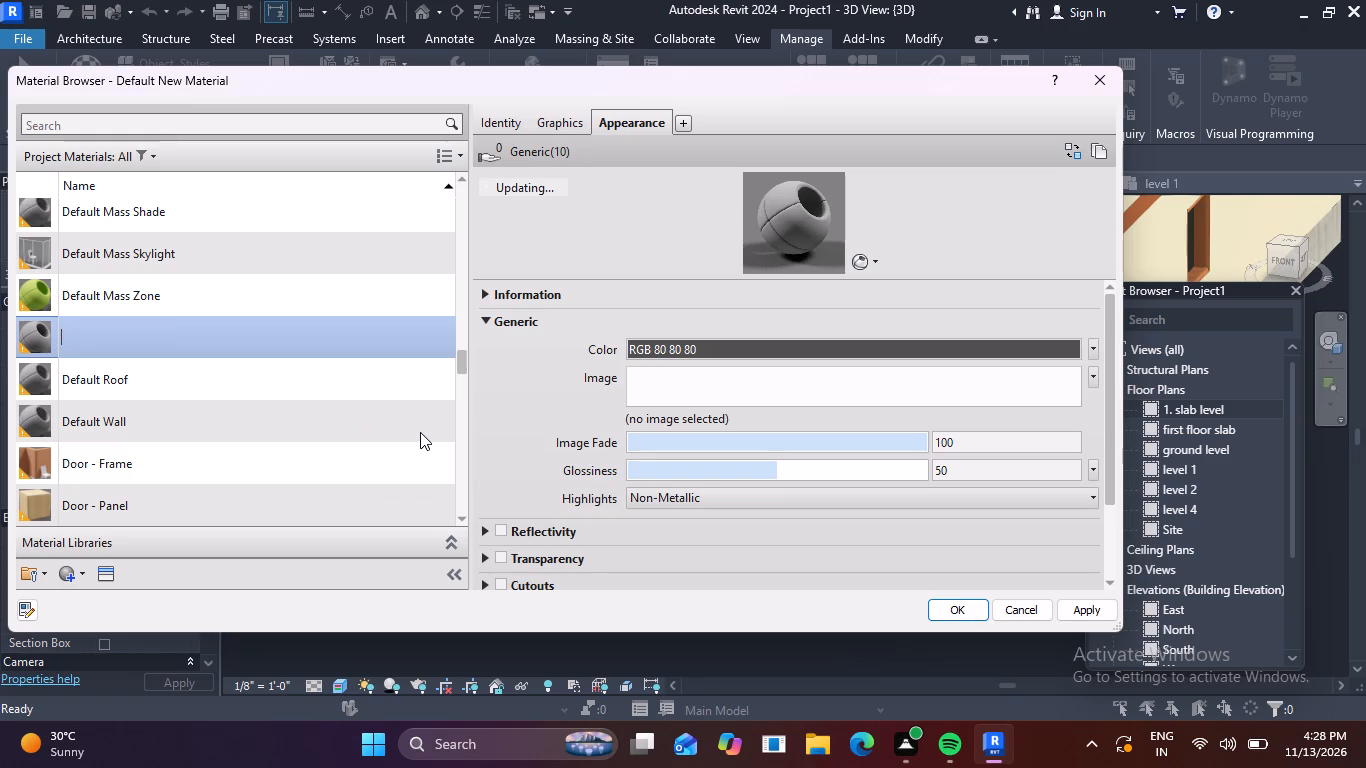
pyautogui.write('6. TITE')
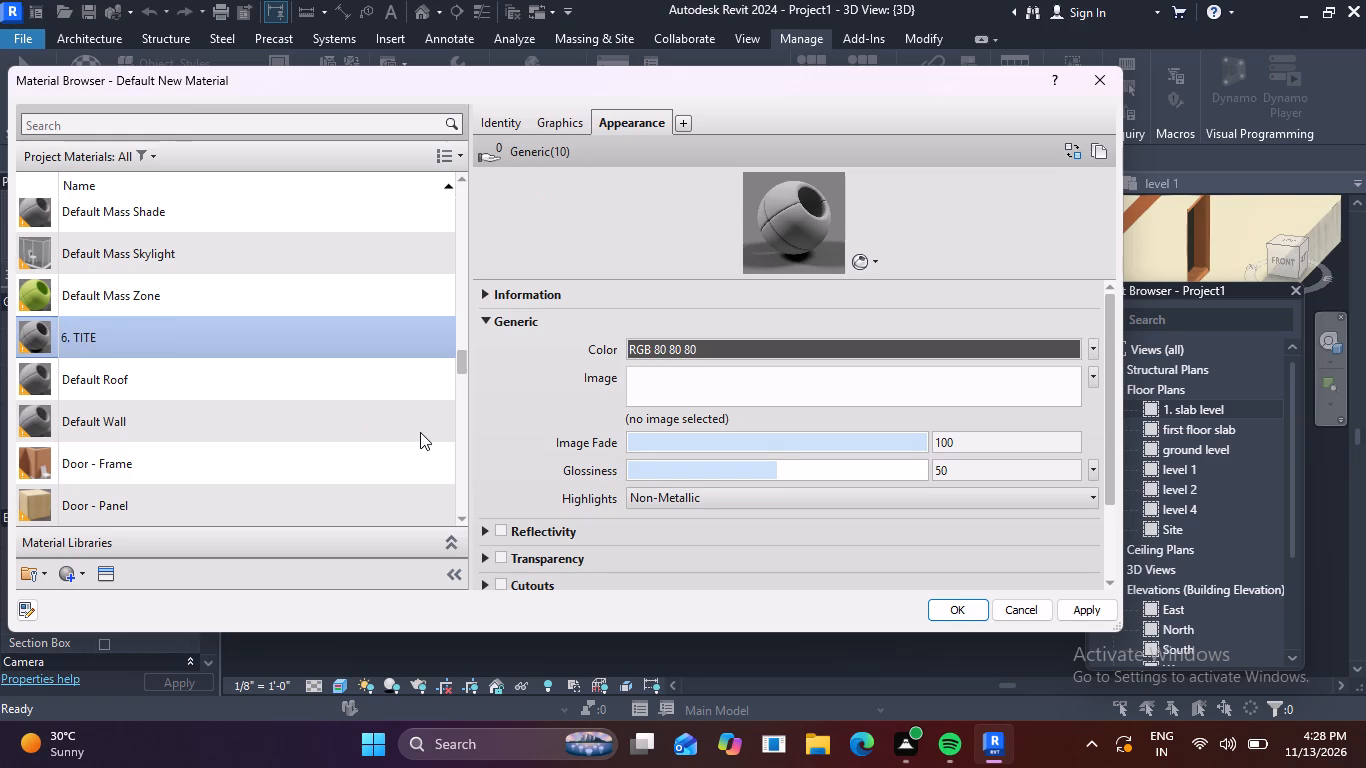
pyautogui.press('s')
# Give 6. TITES the Granite - Red appearance from the Appearance Library's Stone: Granite assets.
pyautogui.click(104, 570)
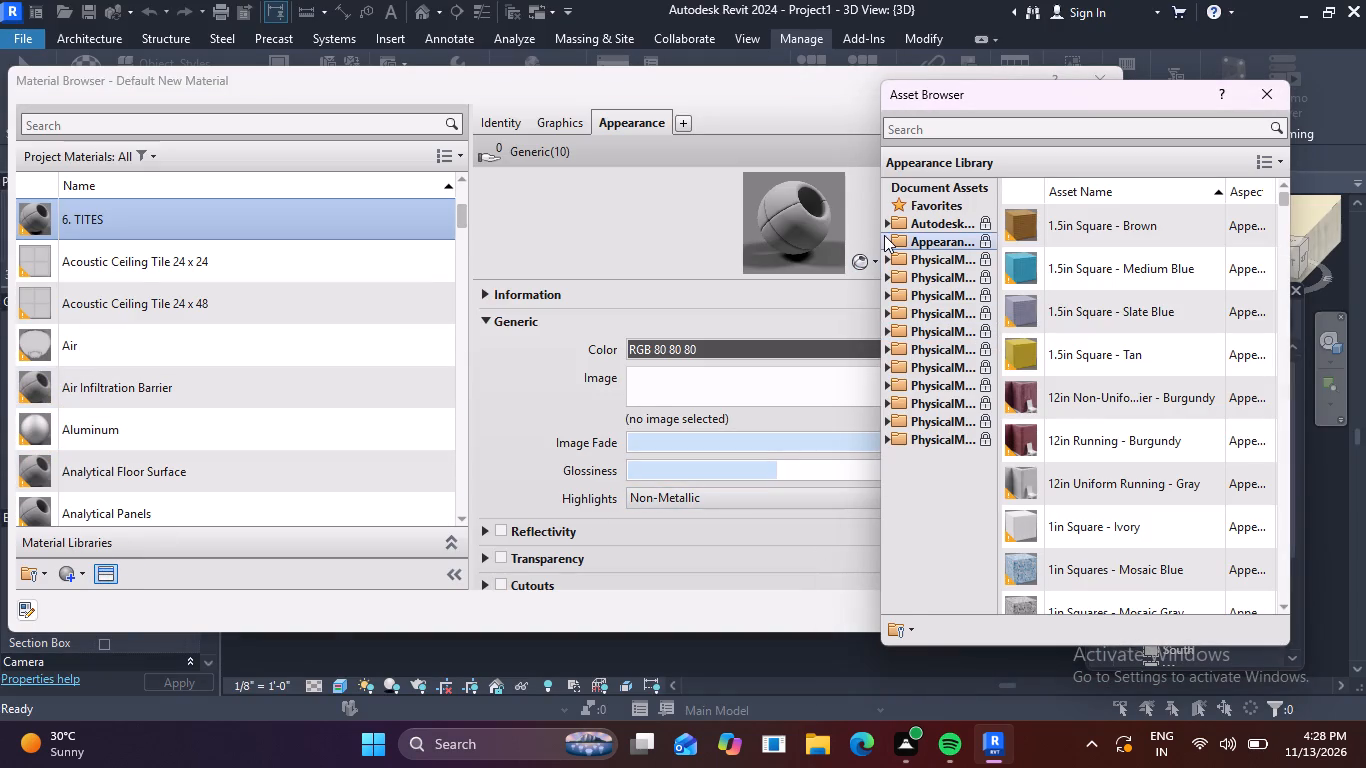
pyautogui.doubleClick(884, 235)
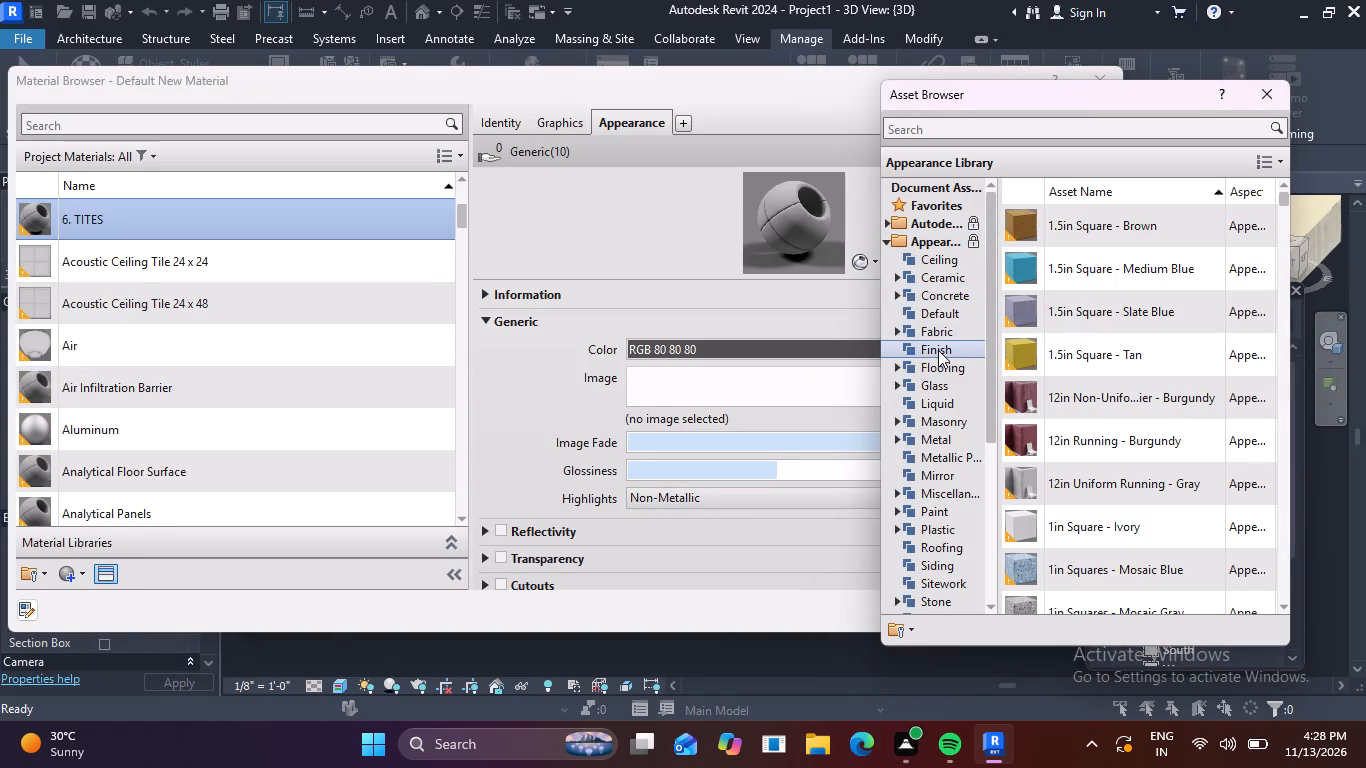
pyautogui.scroll(-2, 936, 362)
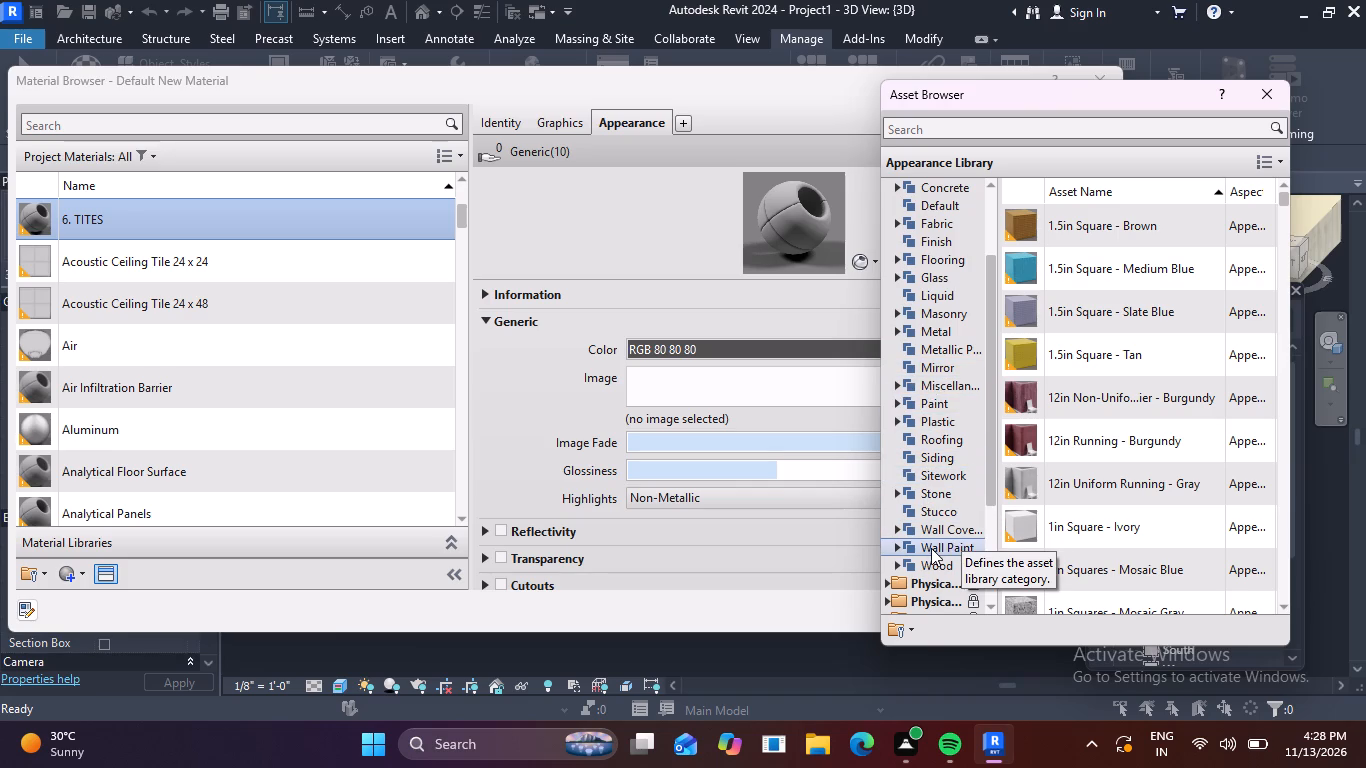
pyautogui.scroll(1, 930, 538)
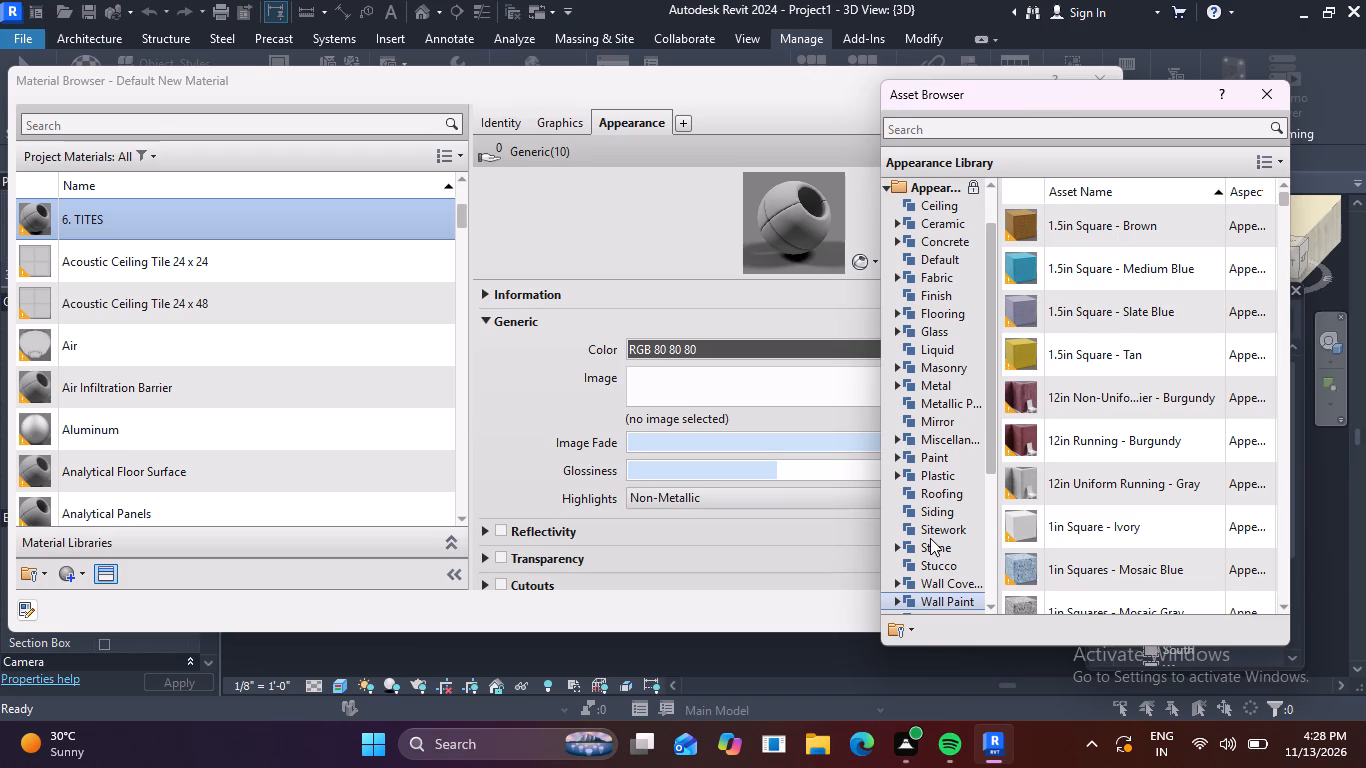
pyautogui.click(901, 548)
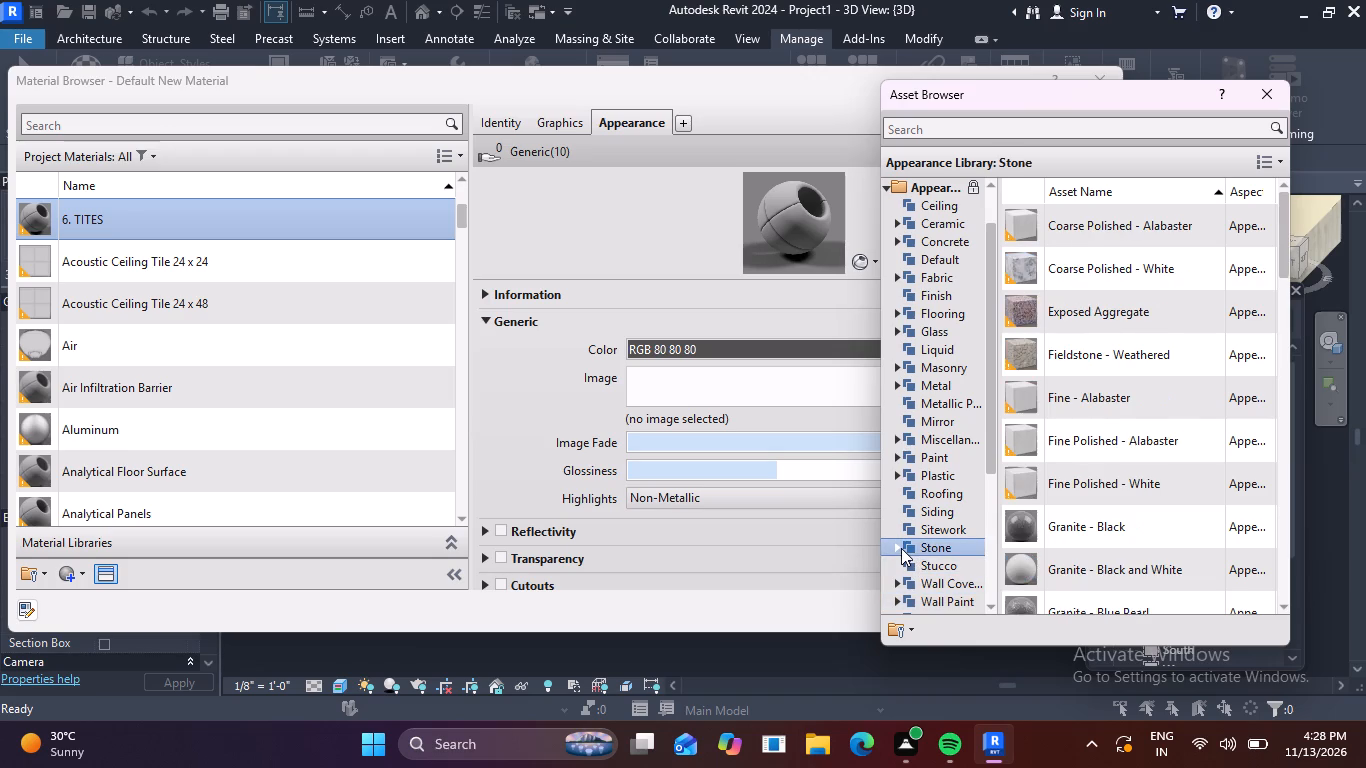
pyautogui.click(901, 548)
pyautogui.doubleClick(901, 548)
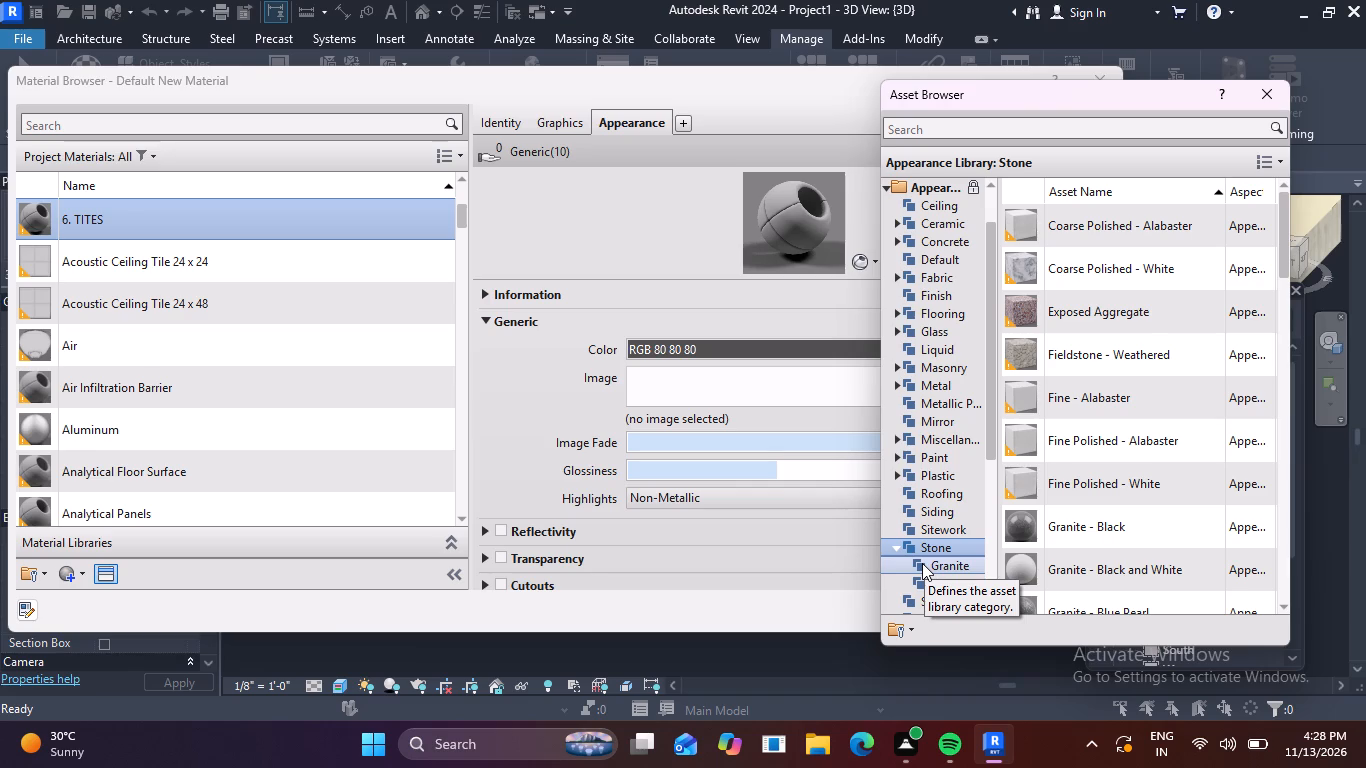
pyautogui.click(922, 563)
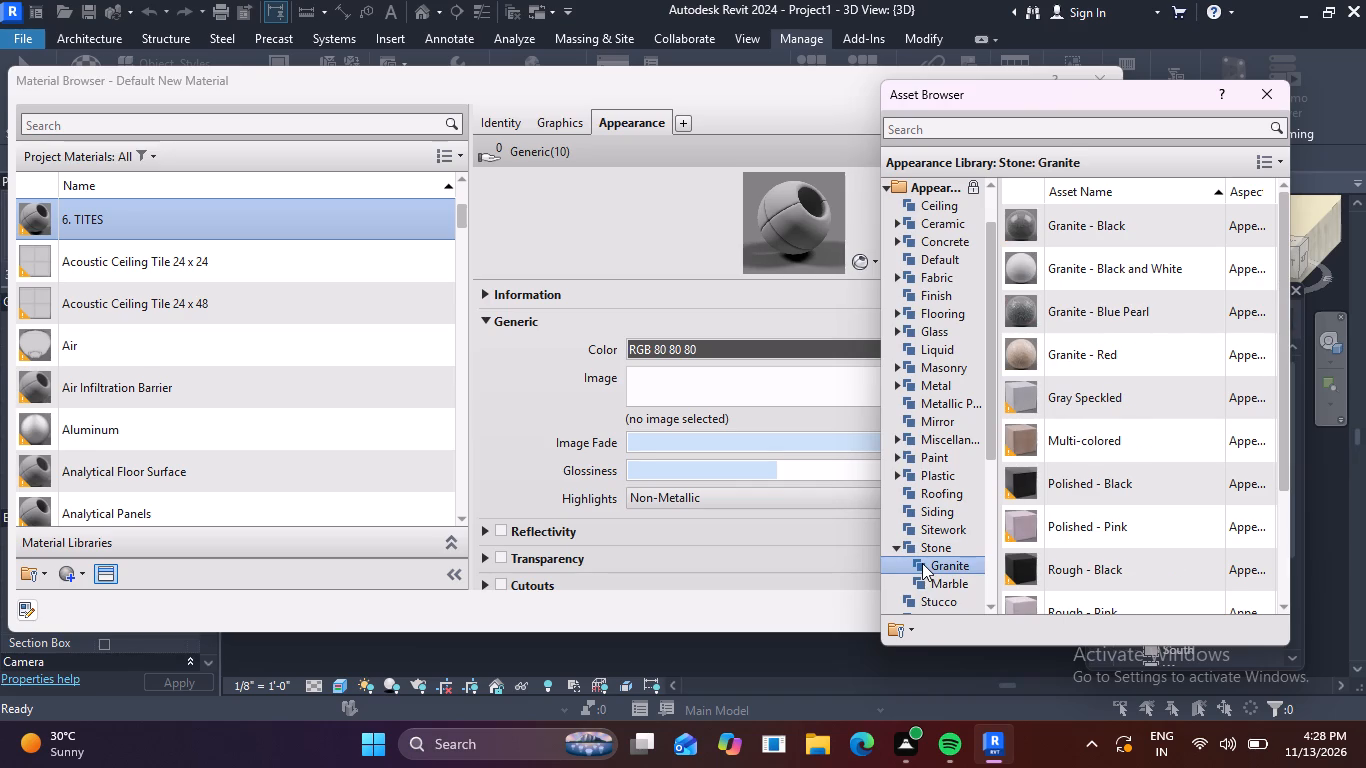
pyautogui.click(1057, 354)
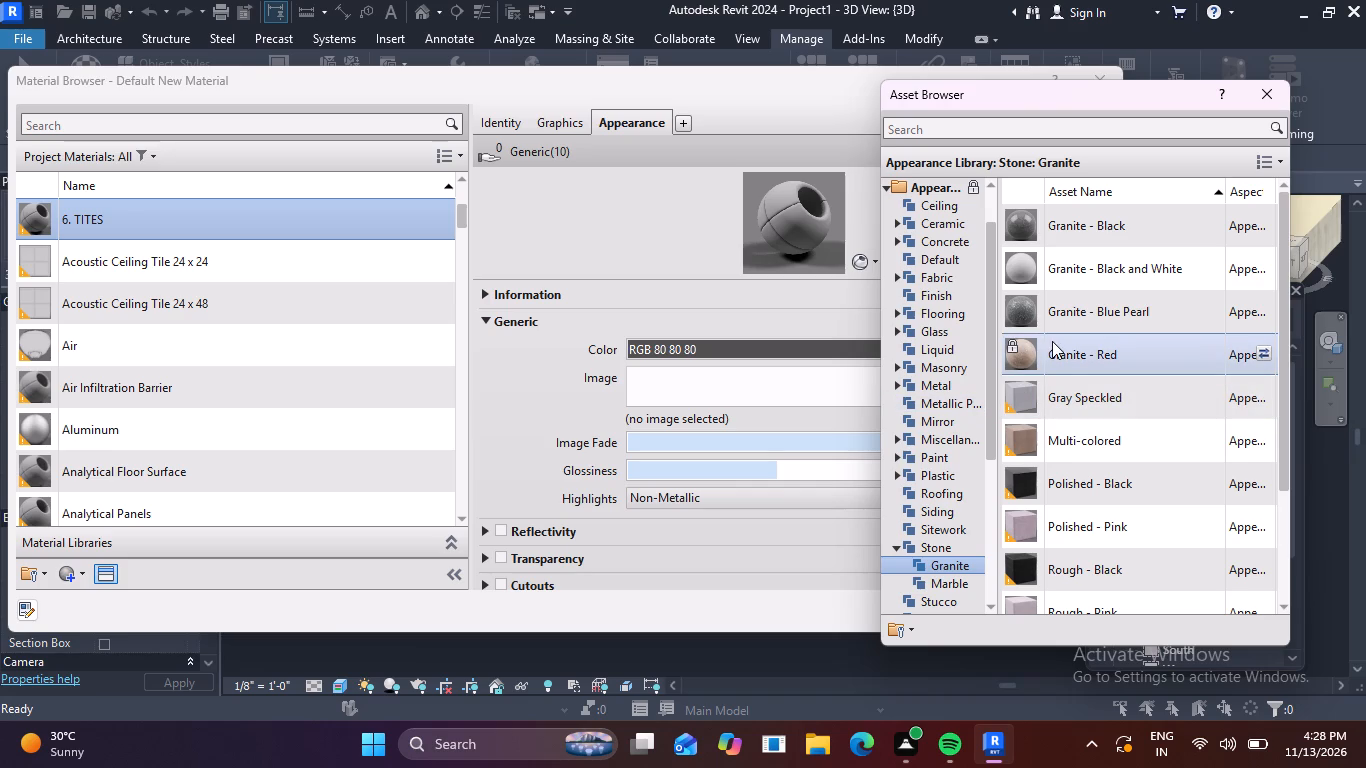
pyautogui.doubleClick(1058, 353)
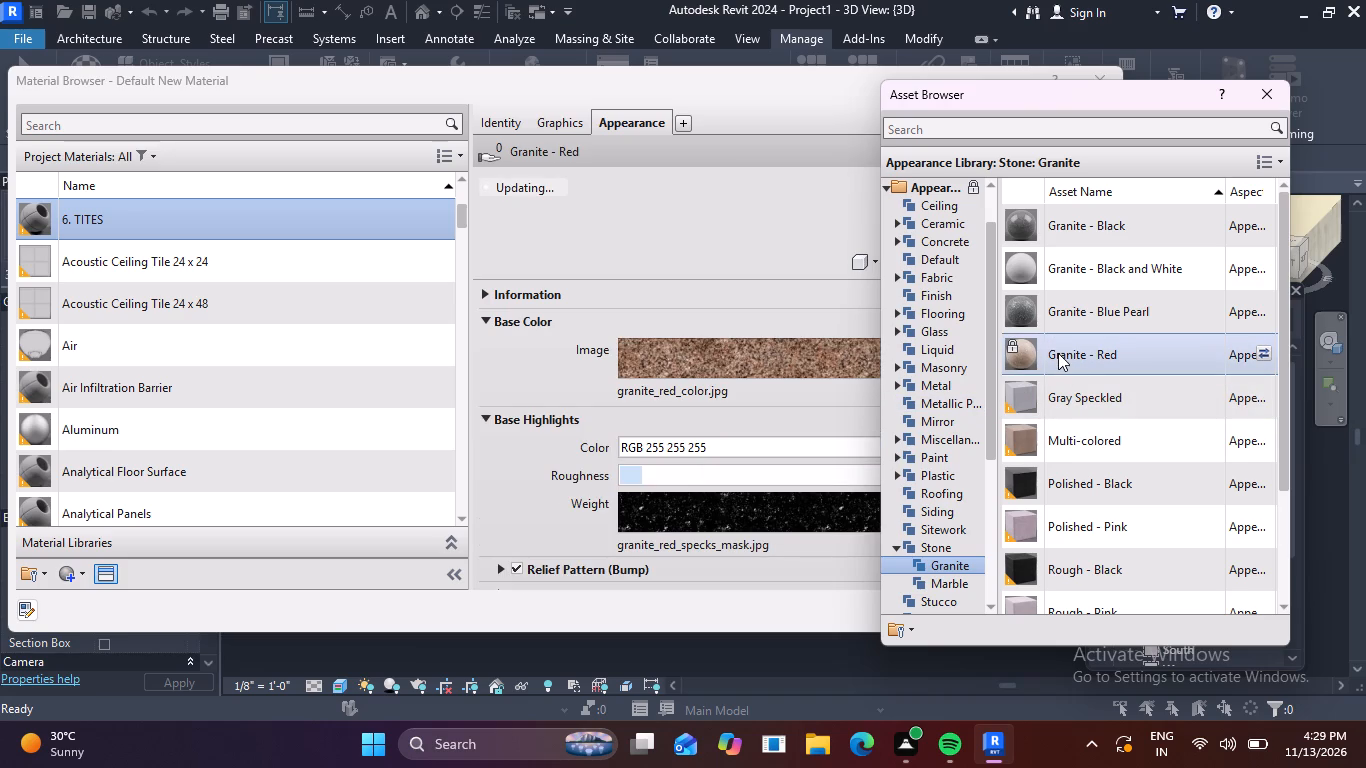
# Save 6. TITES with its Granite - Red appearance and close the material editing windows.
pyautogui.click(1269, 95)
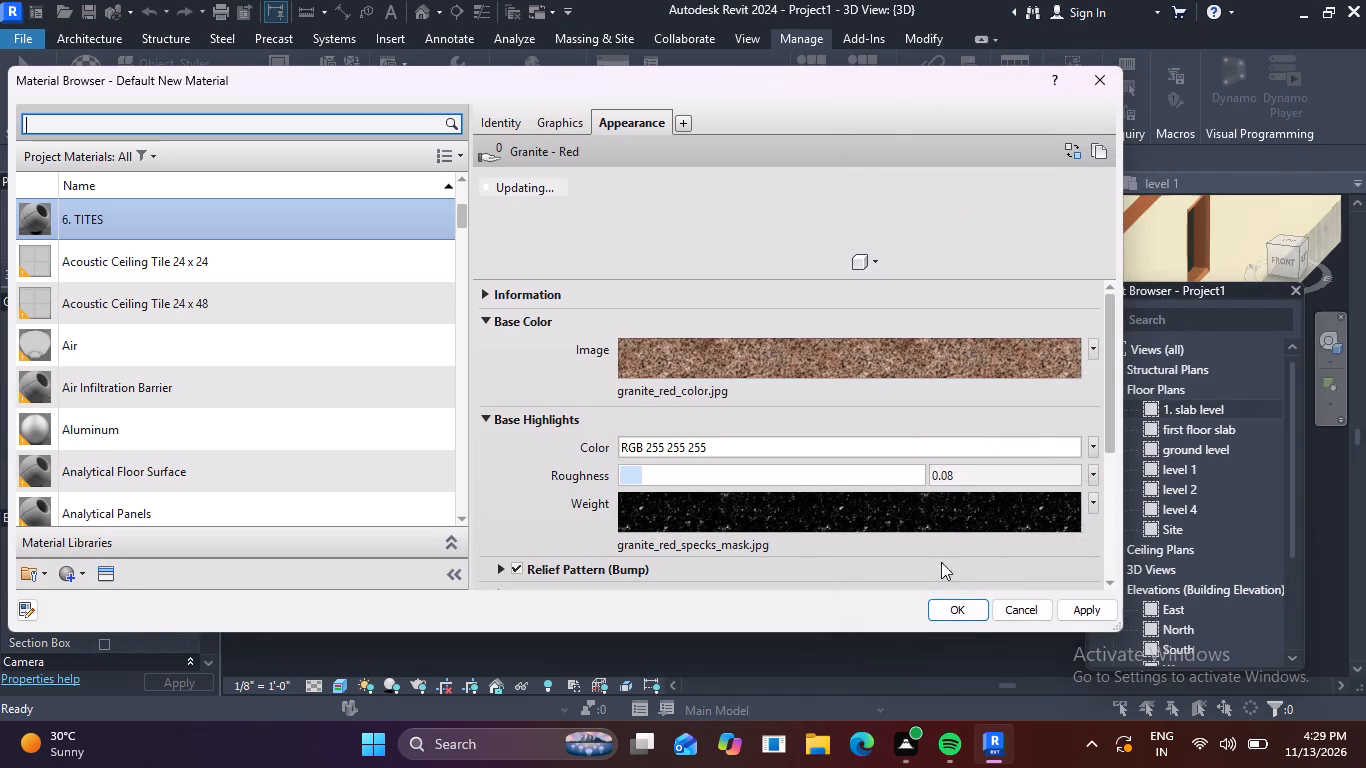
pyautogui.click(964, 607)
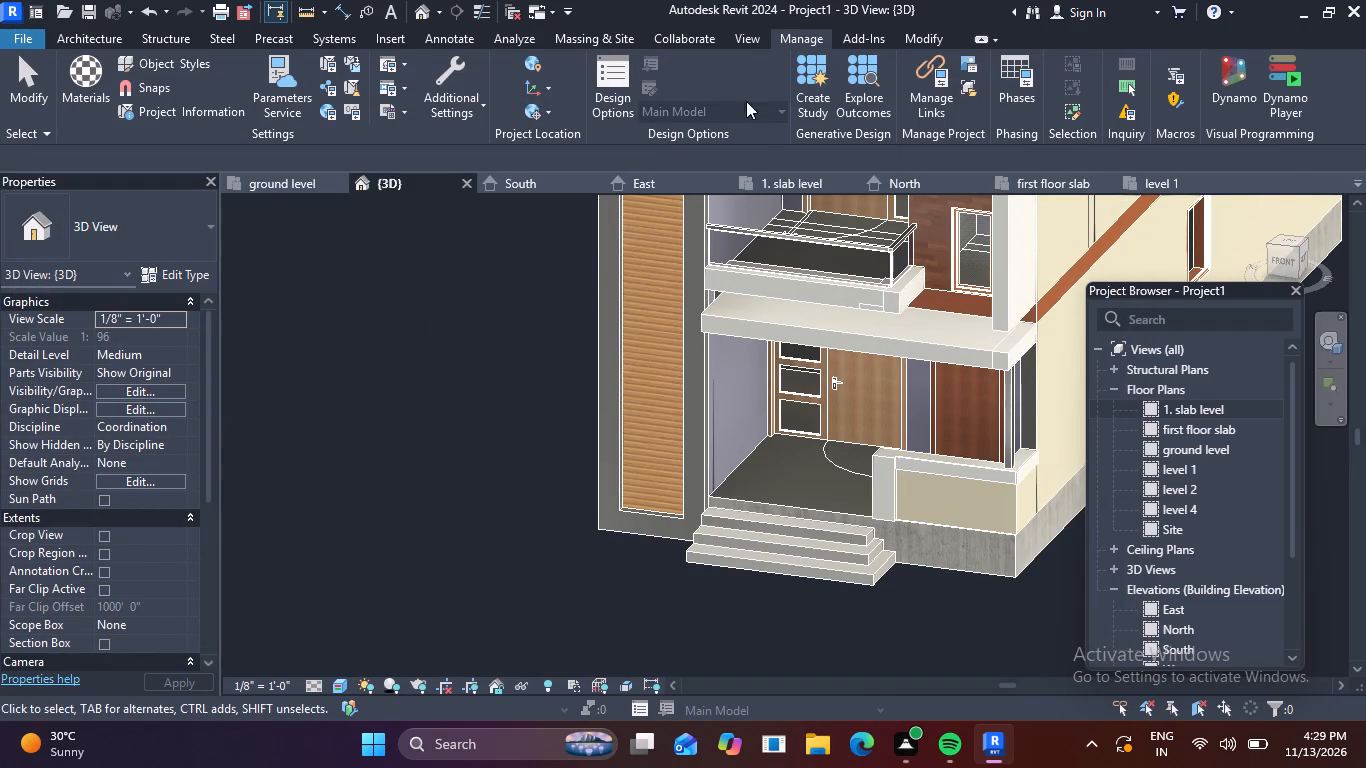
# Edit the top entrance step in place and paint its front and top faces with 6. TITES.
pyautogui.click(830, 549)
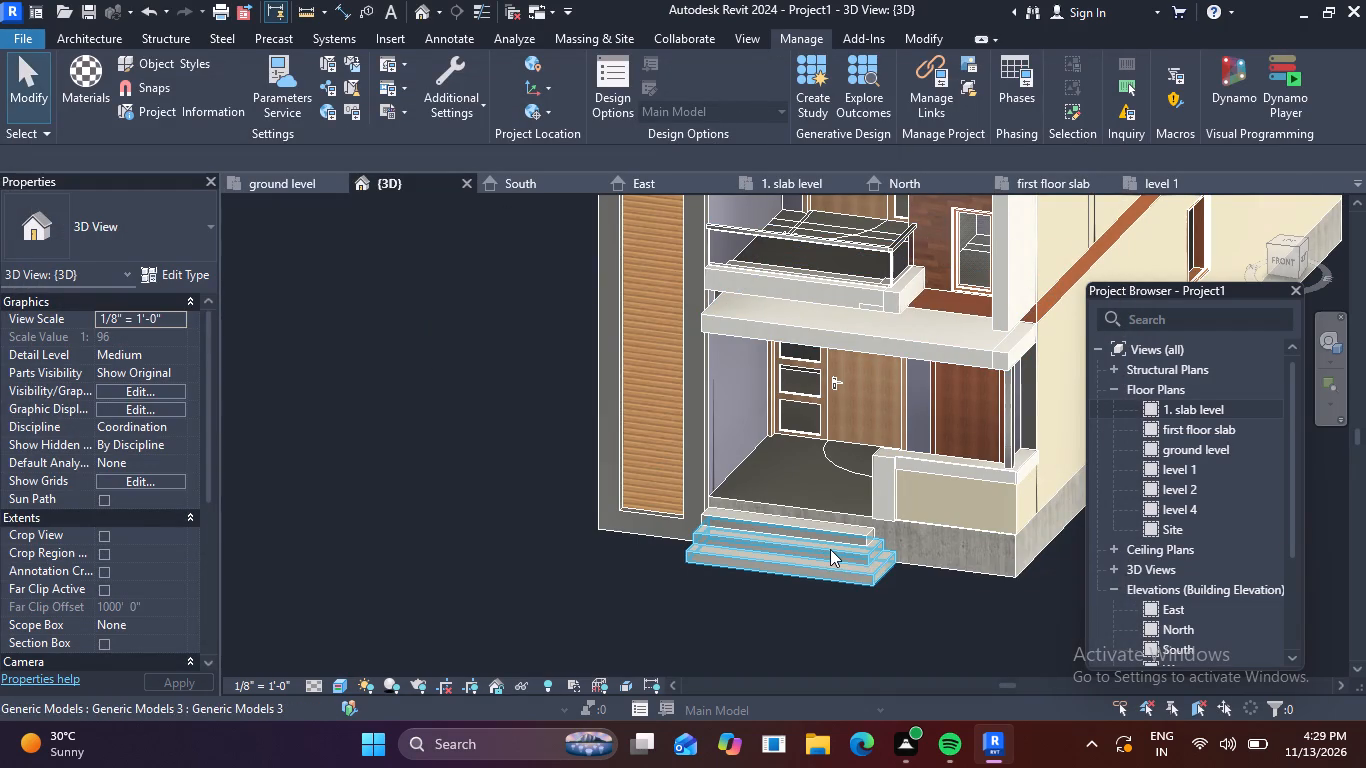
pyautogui.scroll(3, 809, 515)
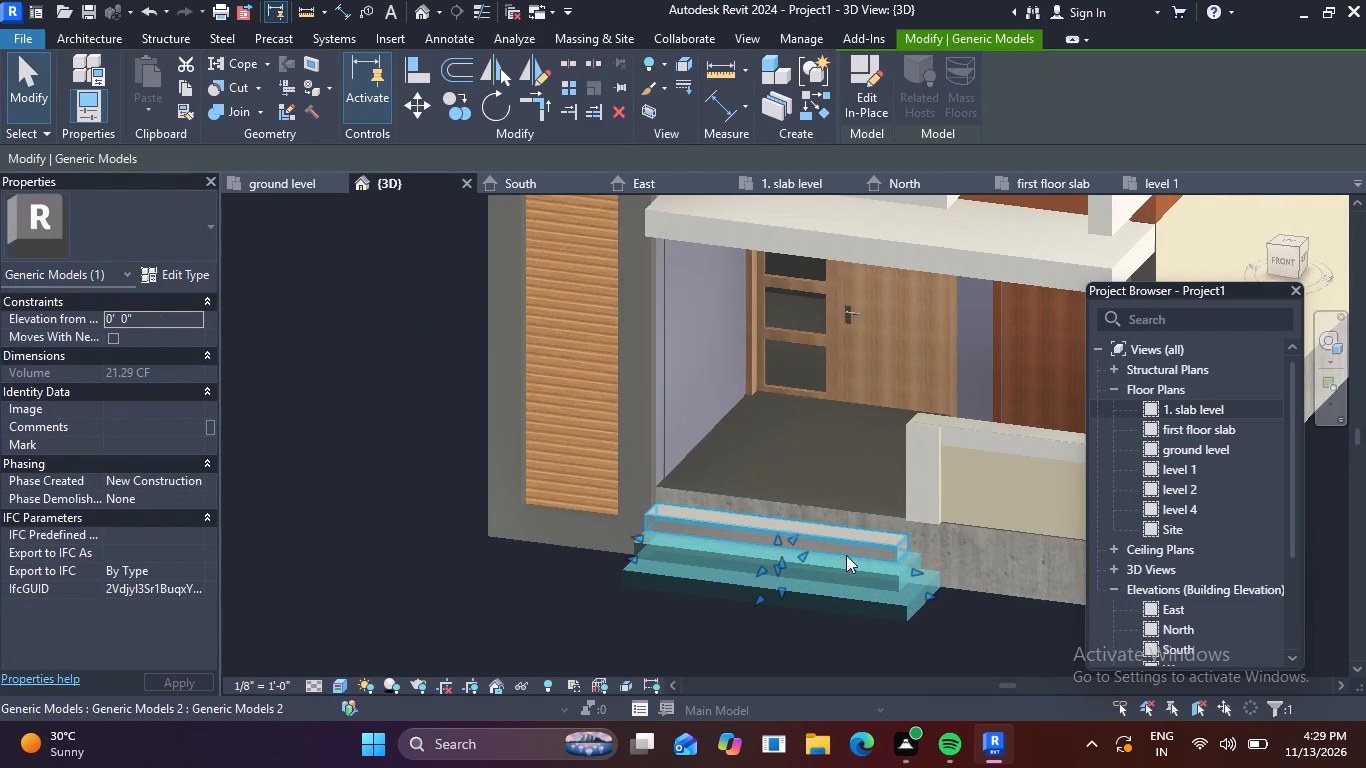
pyautogui.click(852, 545)
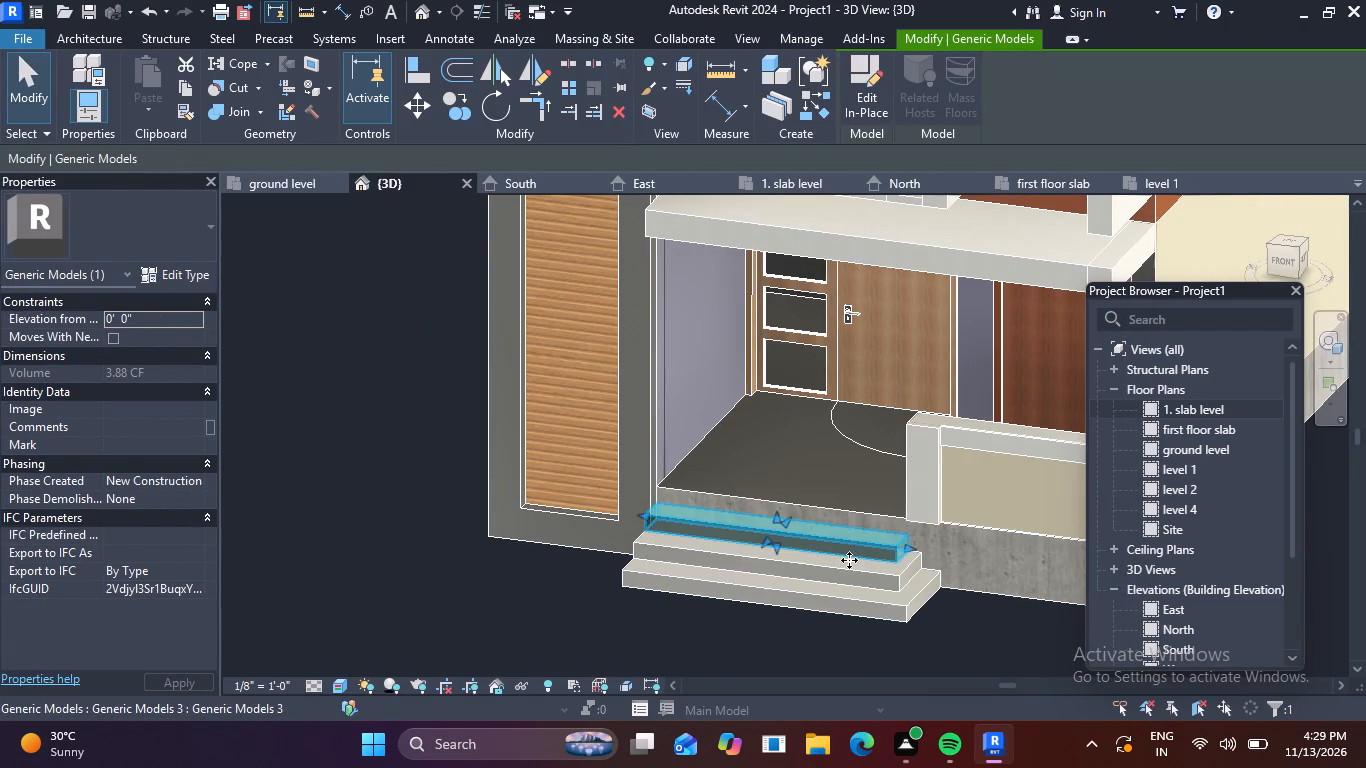
pyautogui.click(850, 89)
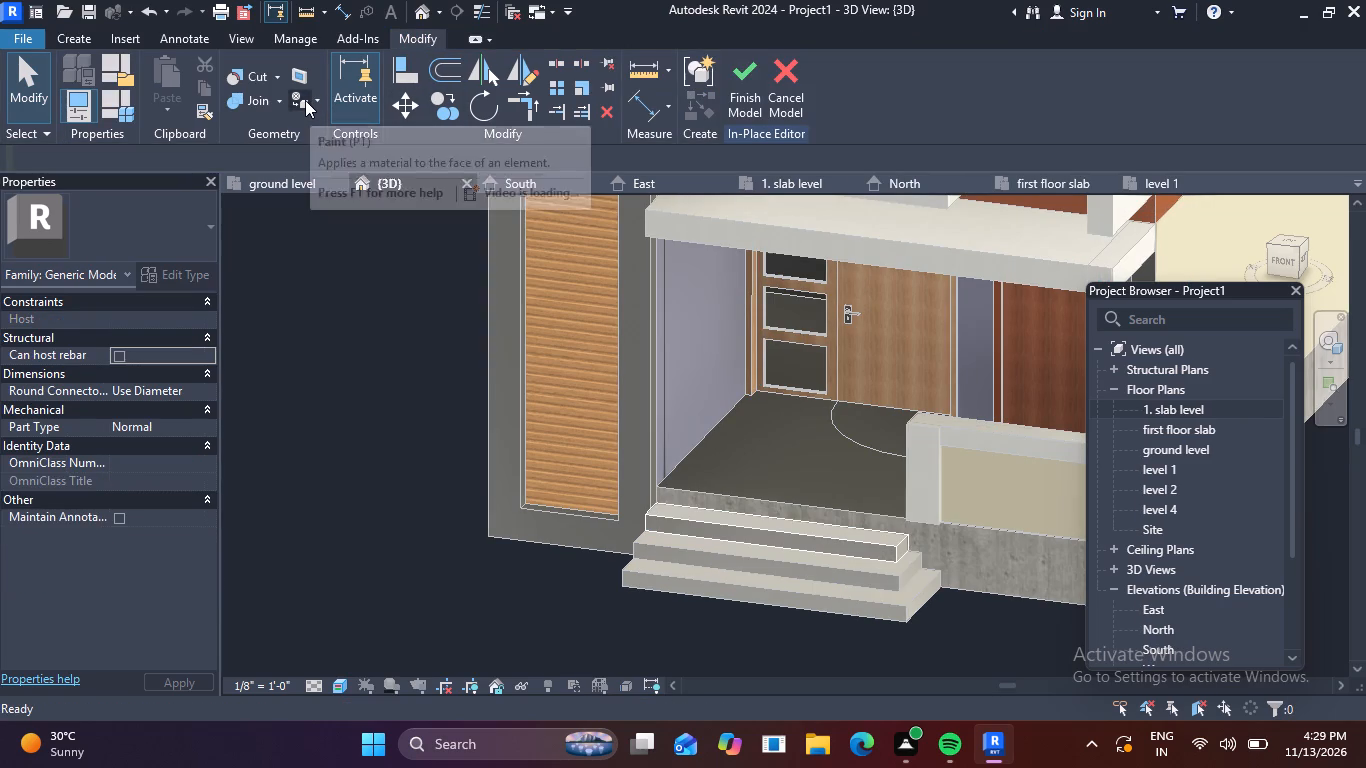
pyautogui.click(305, 100)
pyautogui.scroll(4, 181, 224)
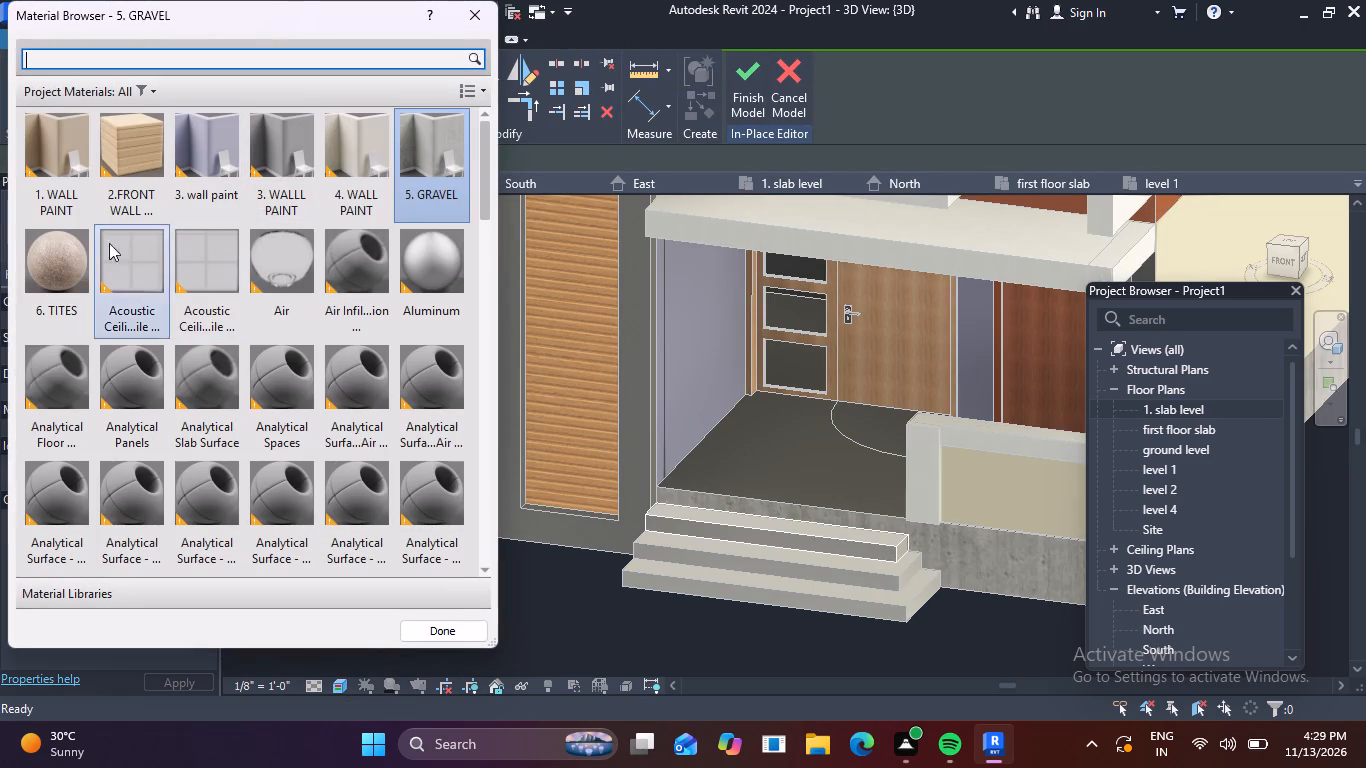
pyautogui.click(31, 255)
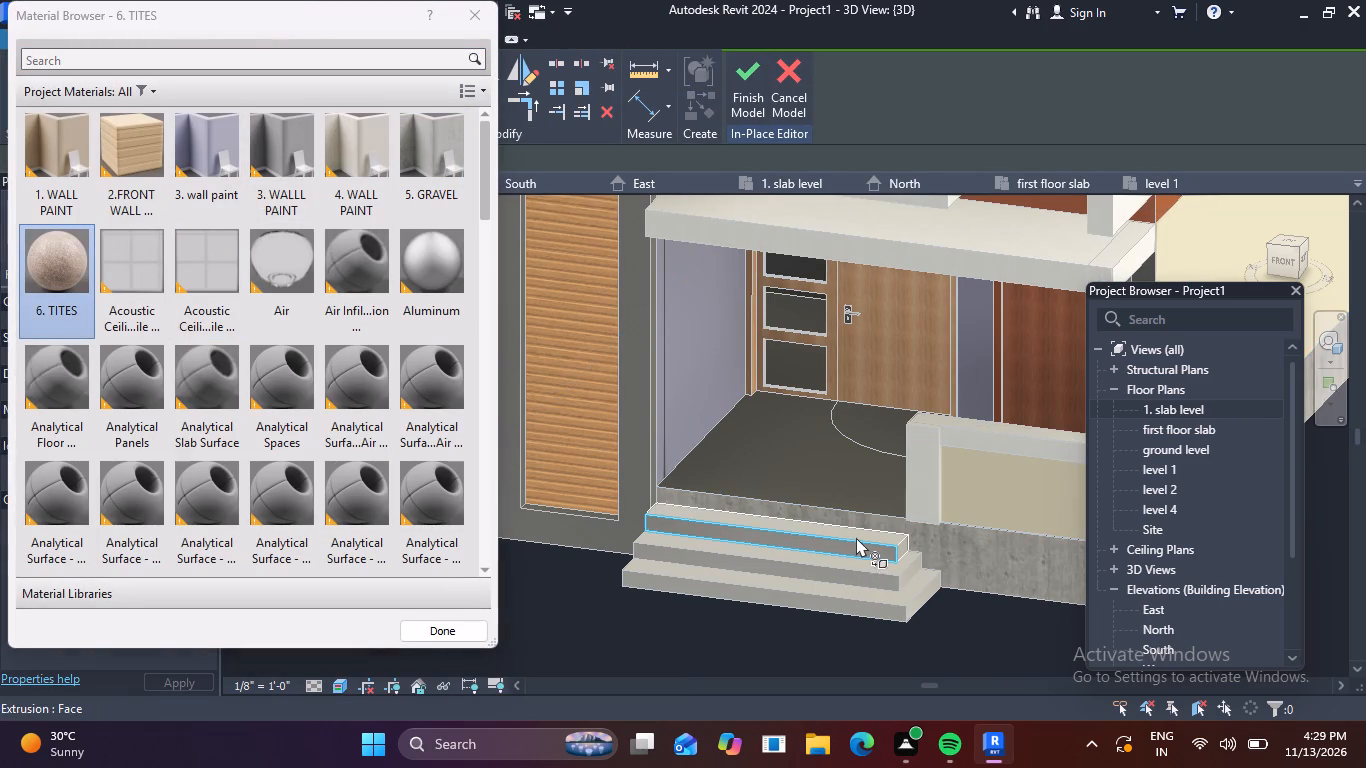
pyautogui.scroll(4, 861, 536)
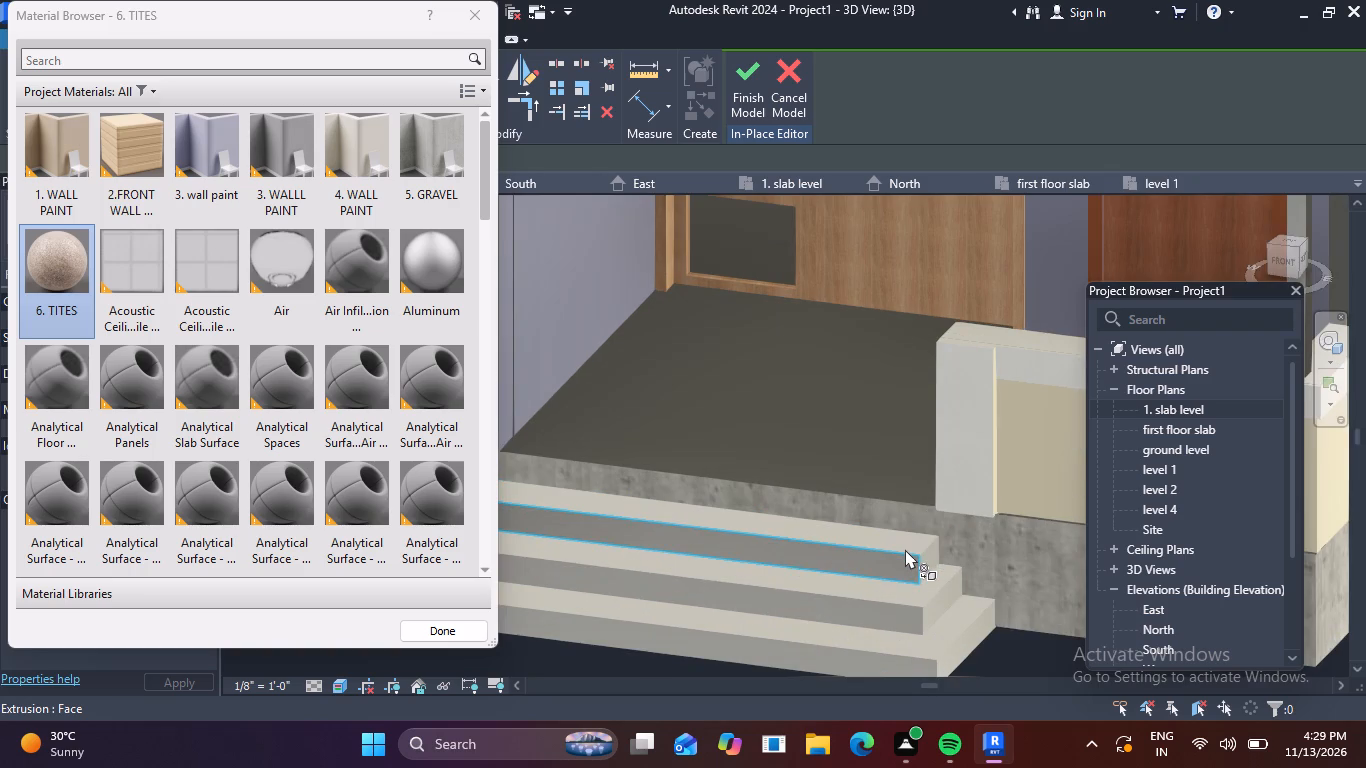
pyautogui.click(920, 545)
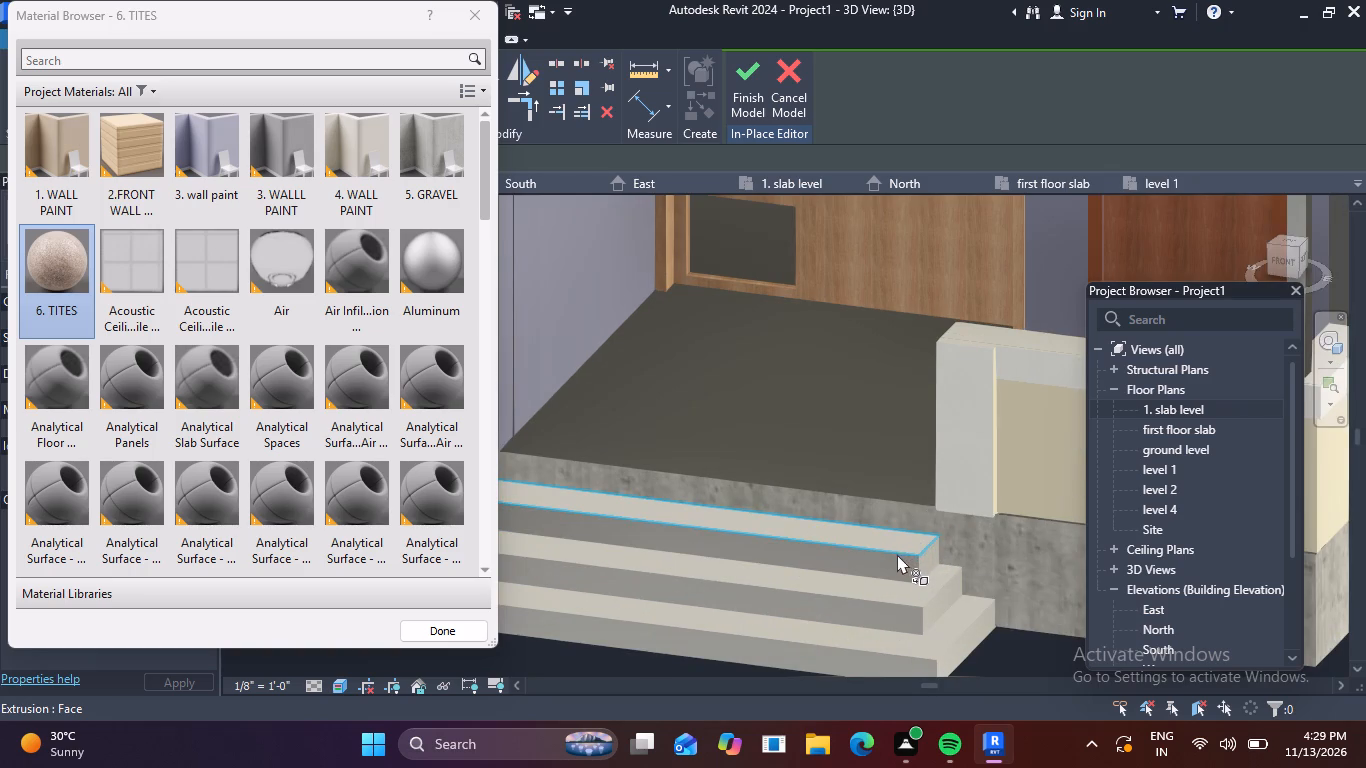
pyautogui.scroll(-1, 842, 562)
pyautogui.click(848, 558)
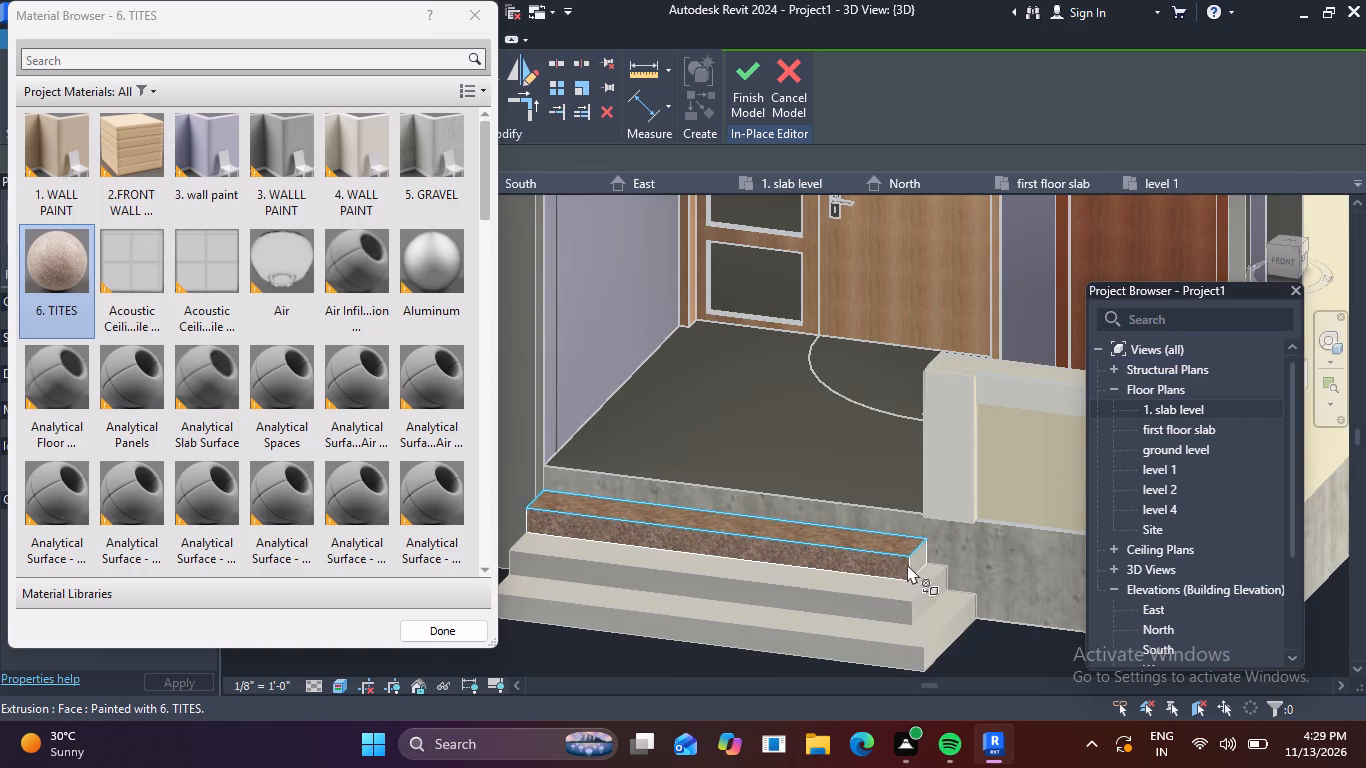
pyautogui.click(919, 556)
# Paint both end faces of the top entrance step with 6. TITES and finish the in-place model.
pyautogui.keyDown('shift'); pyautogui.moveTo(913, 559); pyautogui.dragTo(836, 562, button='middle'); pyautogui.keyUp('shift')
pyautogui.scroll(5, 851, 577)
pyautogui.click(859, 582)
pyautogui.scroll(-4, 756, 596)
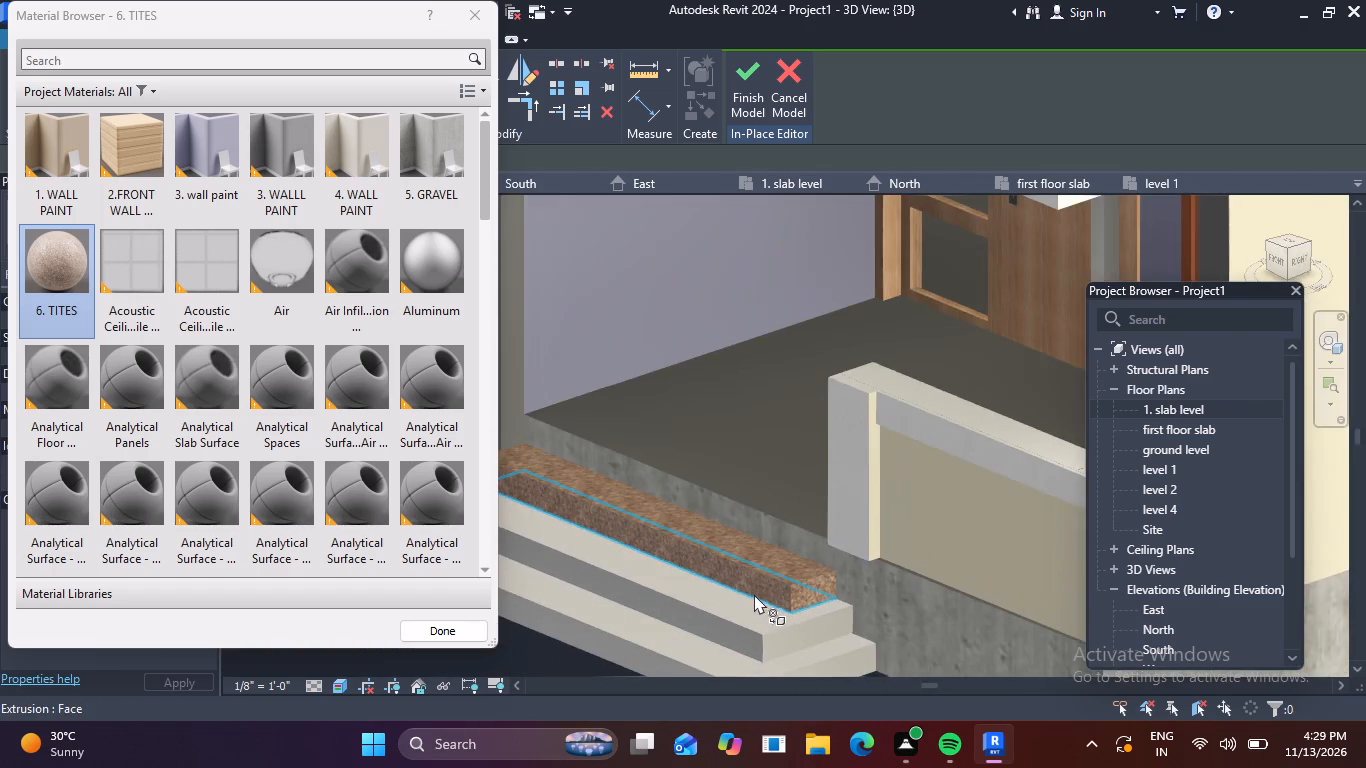
pyautogui.keyDown('shift'); pyautogui.moveTo(753, 594); pyautogui.dragTo(1024, 600, button='middle'); pyautogui.keyUp('shift')
pyautogui.scroll(4, 560, 621)
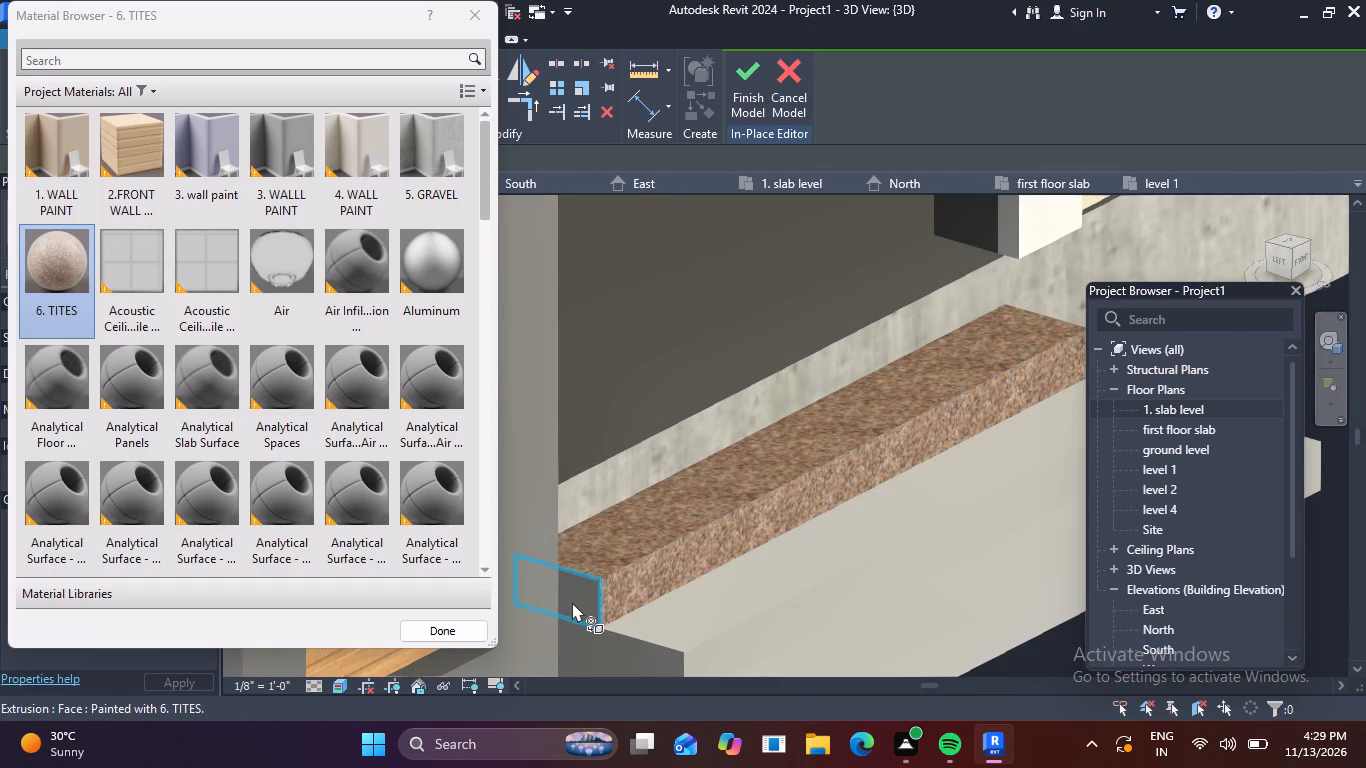
pyautogui.click(572, 602)
pyautogui.scroll(-2, 702, 601)
pyautogui.moveTo(698, 597); pyautogui.dragTo(698, 481, button='middle')
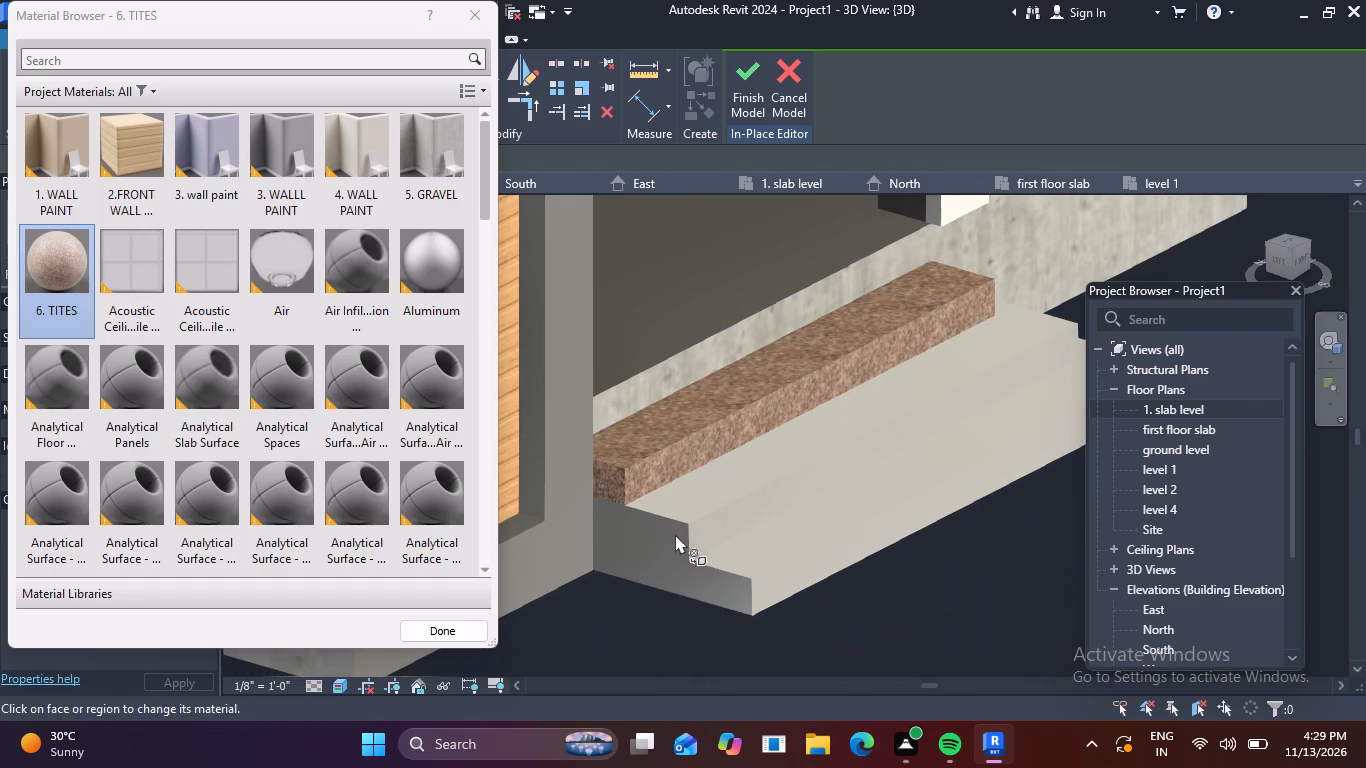
pyautogui.click(760, 80)
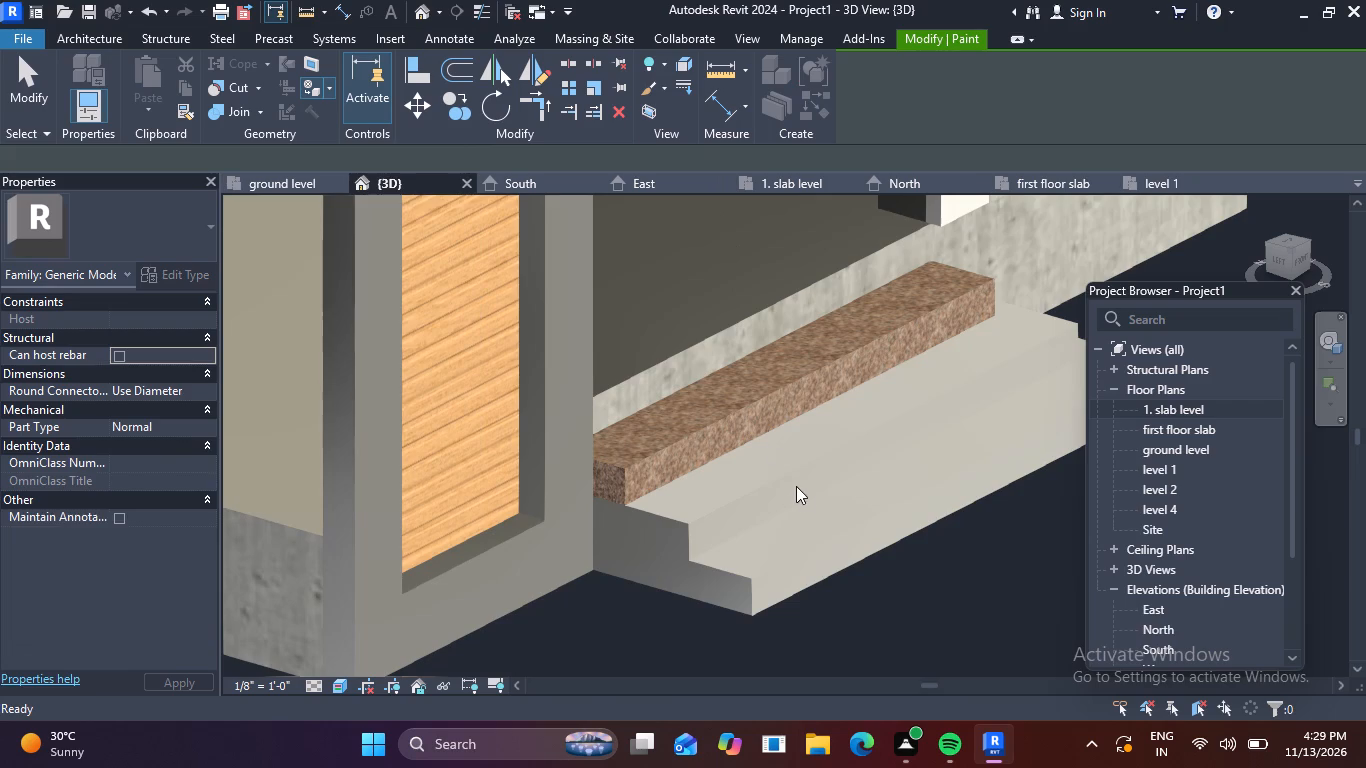
# Edit the two lower entrance steps in place and paint their treads, front faces and garage-panel-side ends with 6. TITES.
pyautogui.click(796, 473)
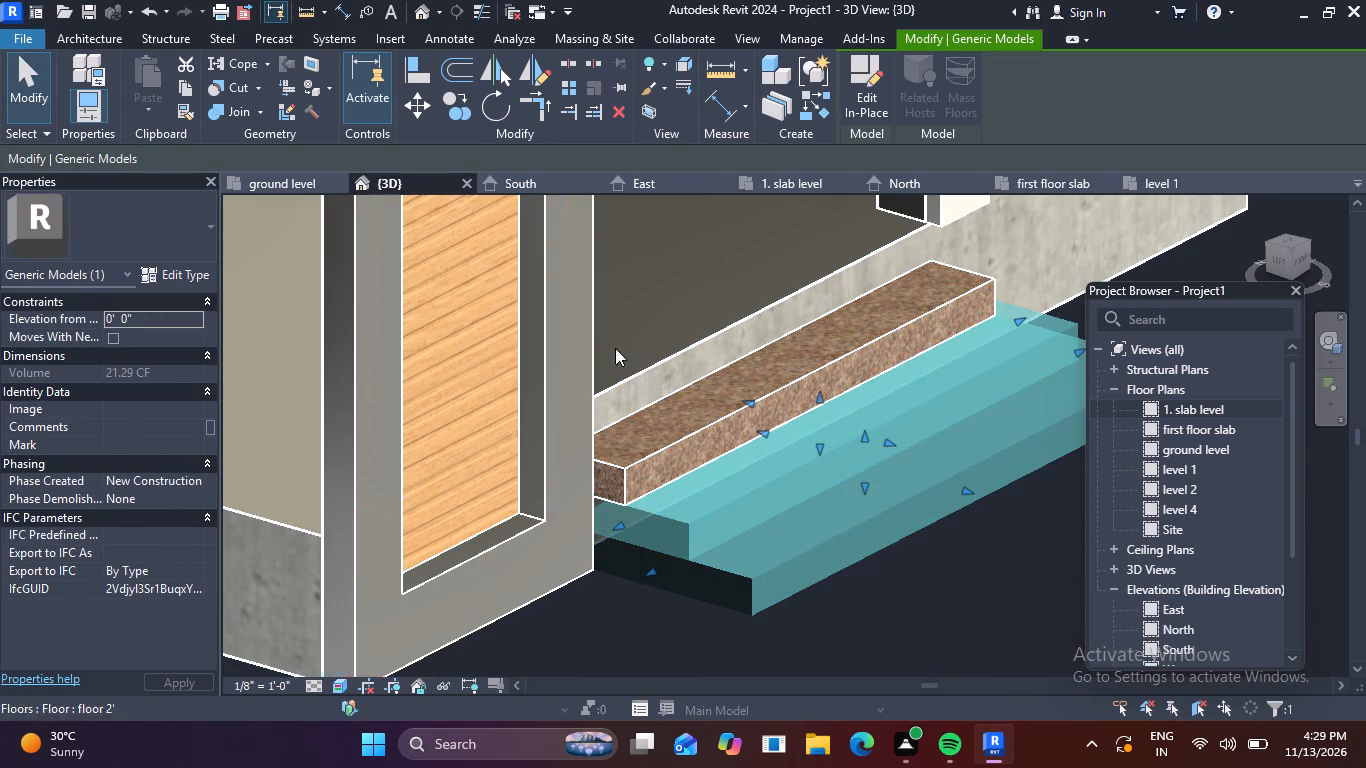
pyautogui.click(871, 89)
pyautogui.click(301, 95)
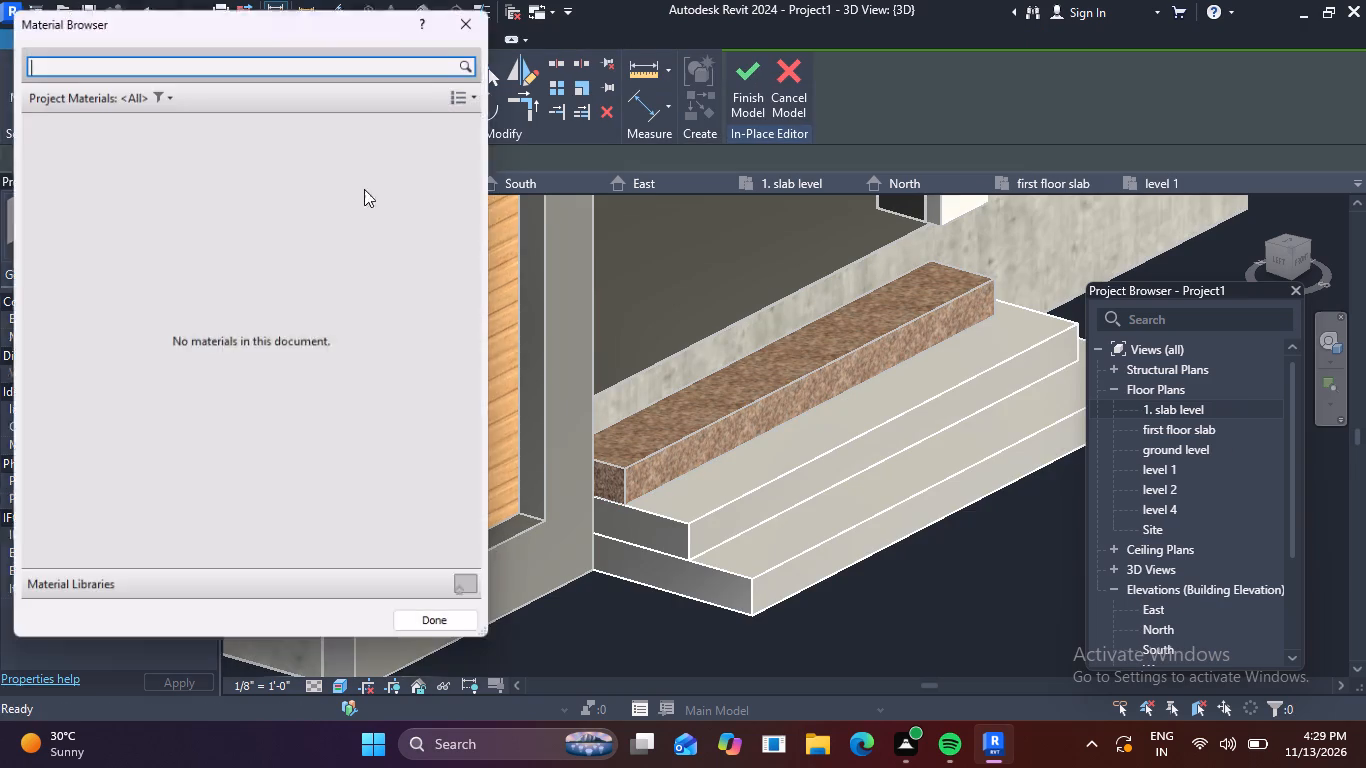
pyautogui.click(43, 250)
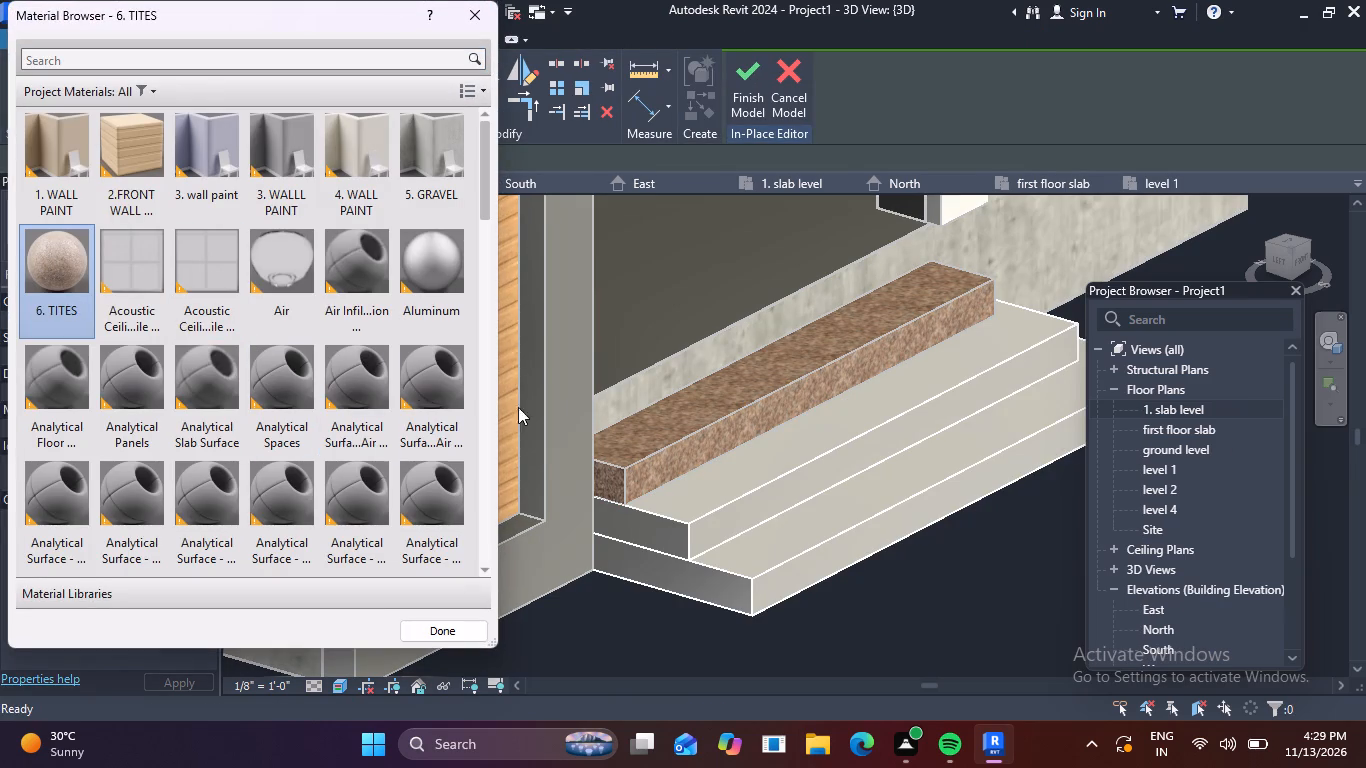
pyautogui.click(700, 495)
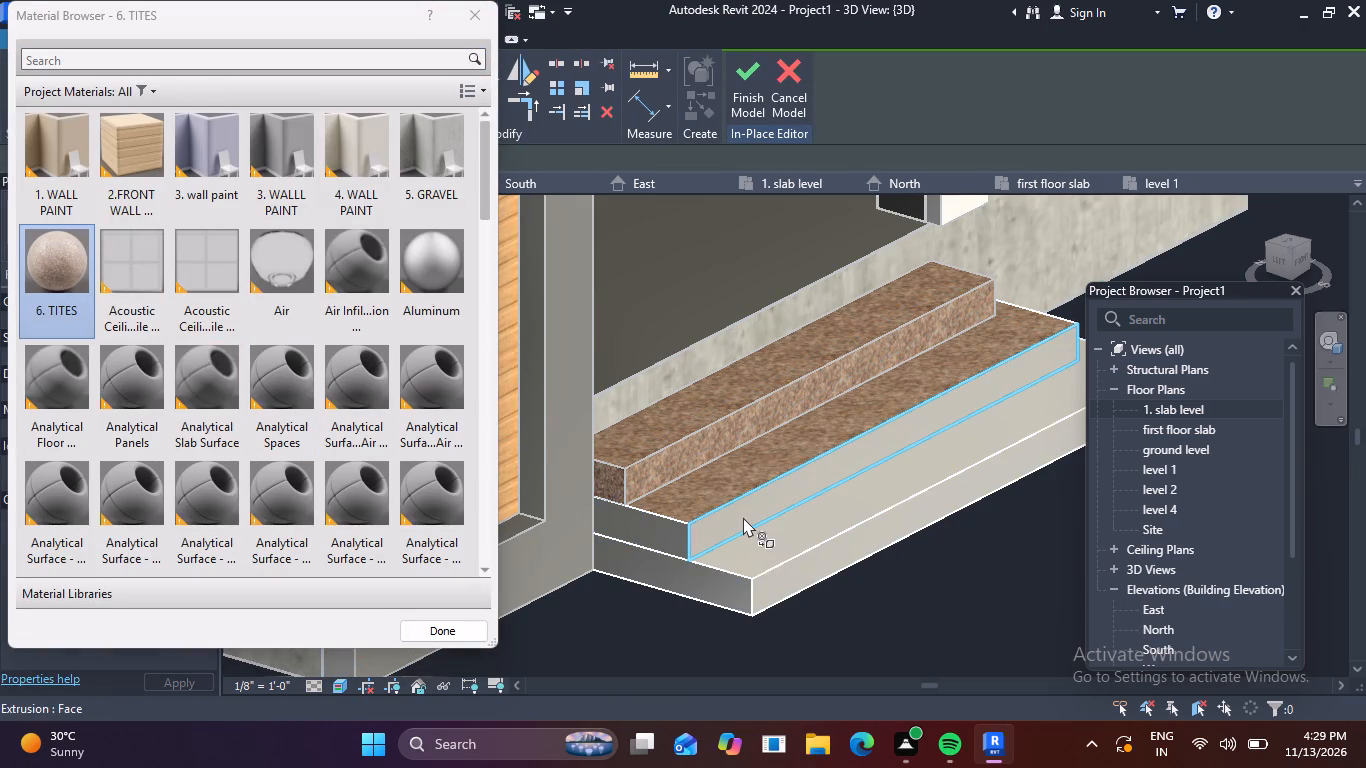
pyautogui.click(743, 517)
pyautogui.click(753, 545)
pyautogui.click(786, 575)
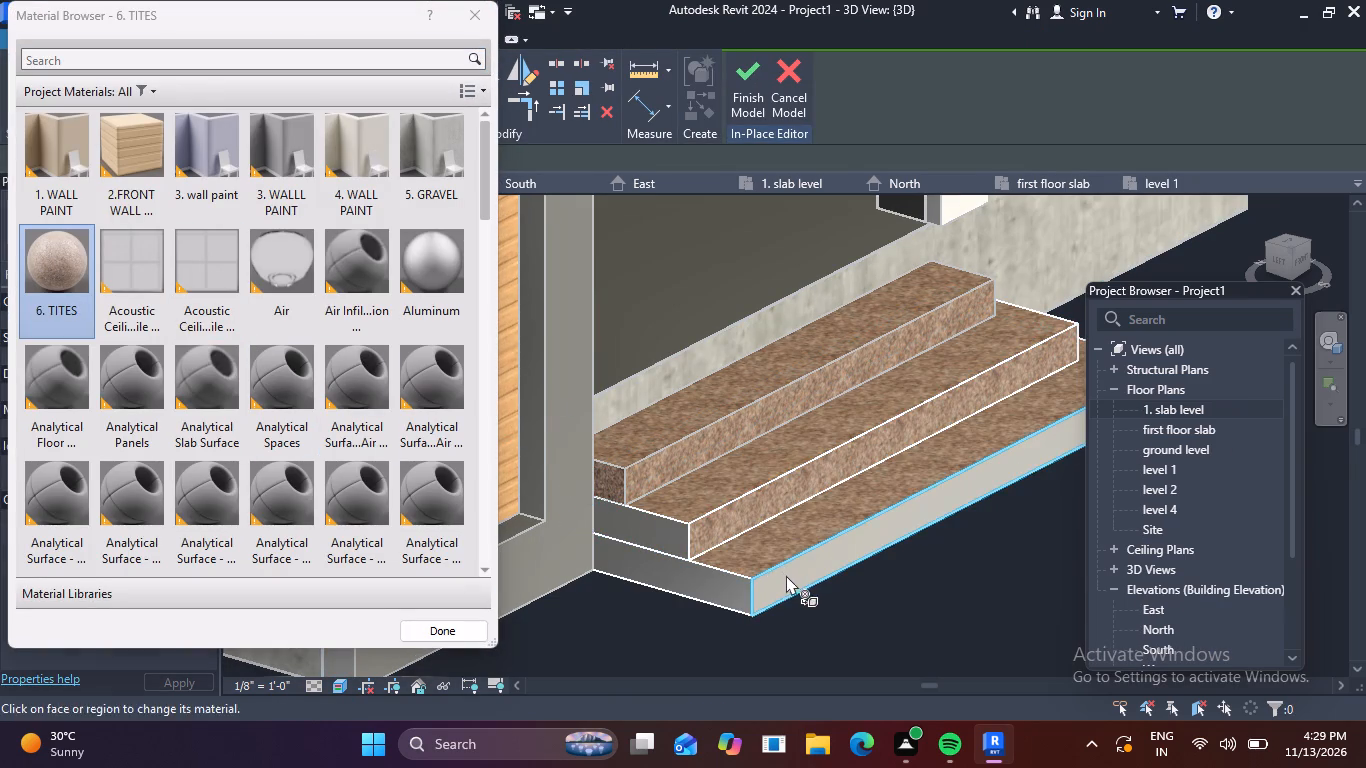
pyautogui.click(706, 586)
pyautogui.click(666, 536)
# Paint the two lower entrance steps' end faces on the porch-wall side with 6. TITES.
pyautogui.scroll(-3, 807, 503)
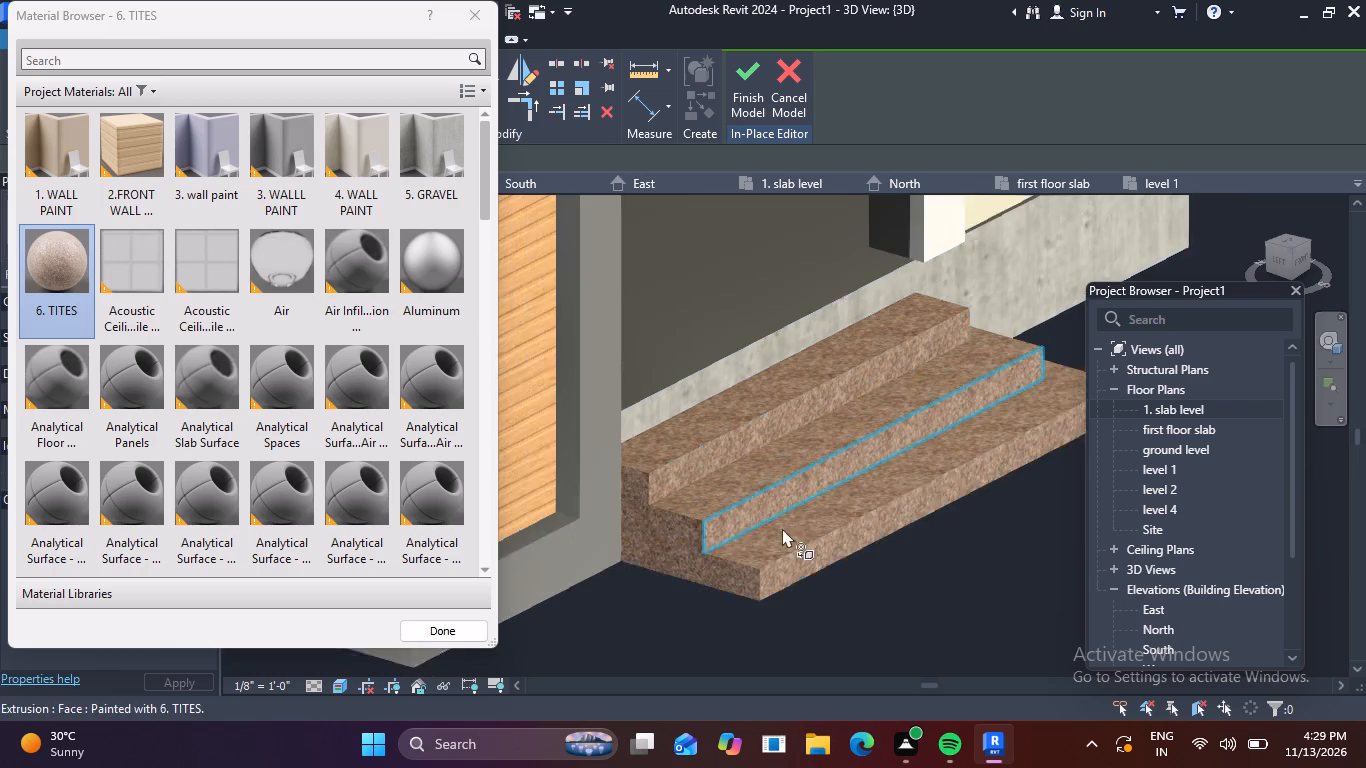
pyautogui.keyDown('shift'); pyautogui.moveTo(841, 514); pyautogui.dragTo(572, 530, button='middle'); pyautogui.keyUp('shift')
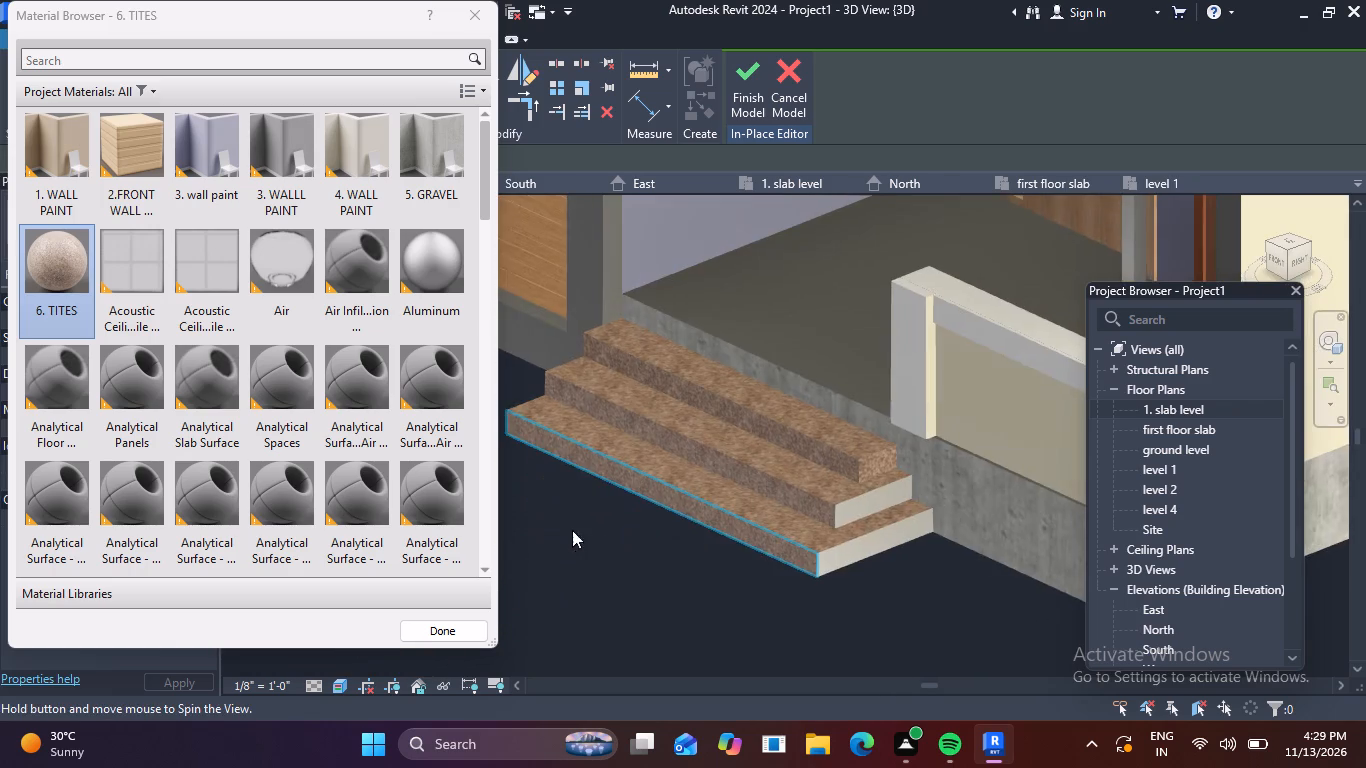
pyautogui.click(876, 491)
pyautogui.click(885, 544)
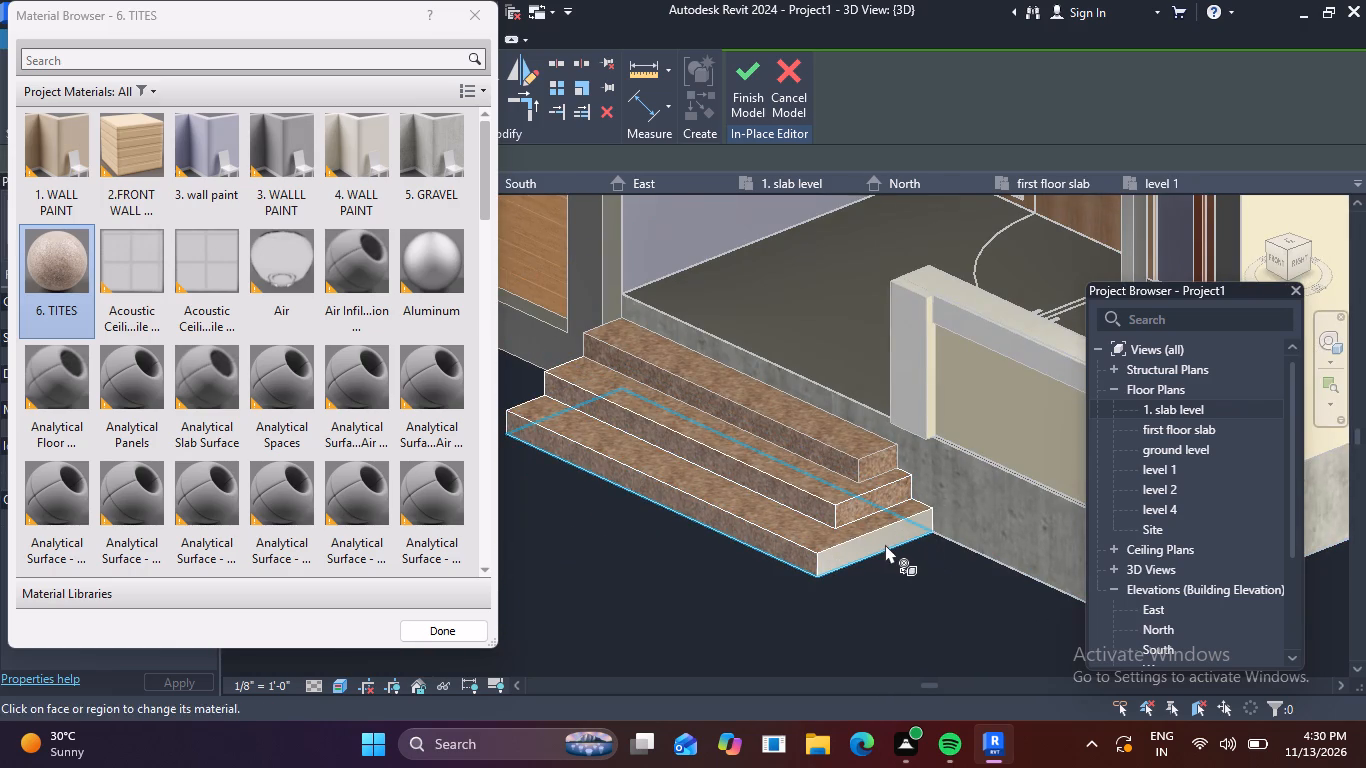
pyautogui.click(861, 542)
# Paint the base slab's front edge face behind the entrance steps with 6. TITES and finish the in-place model.
pyautogui.scroll(-3, 747, 556)
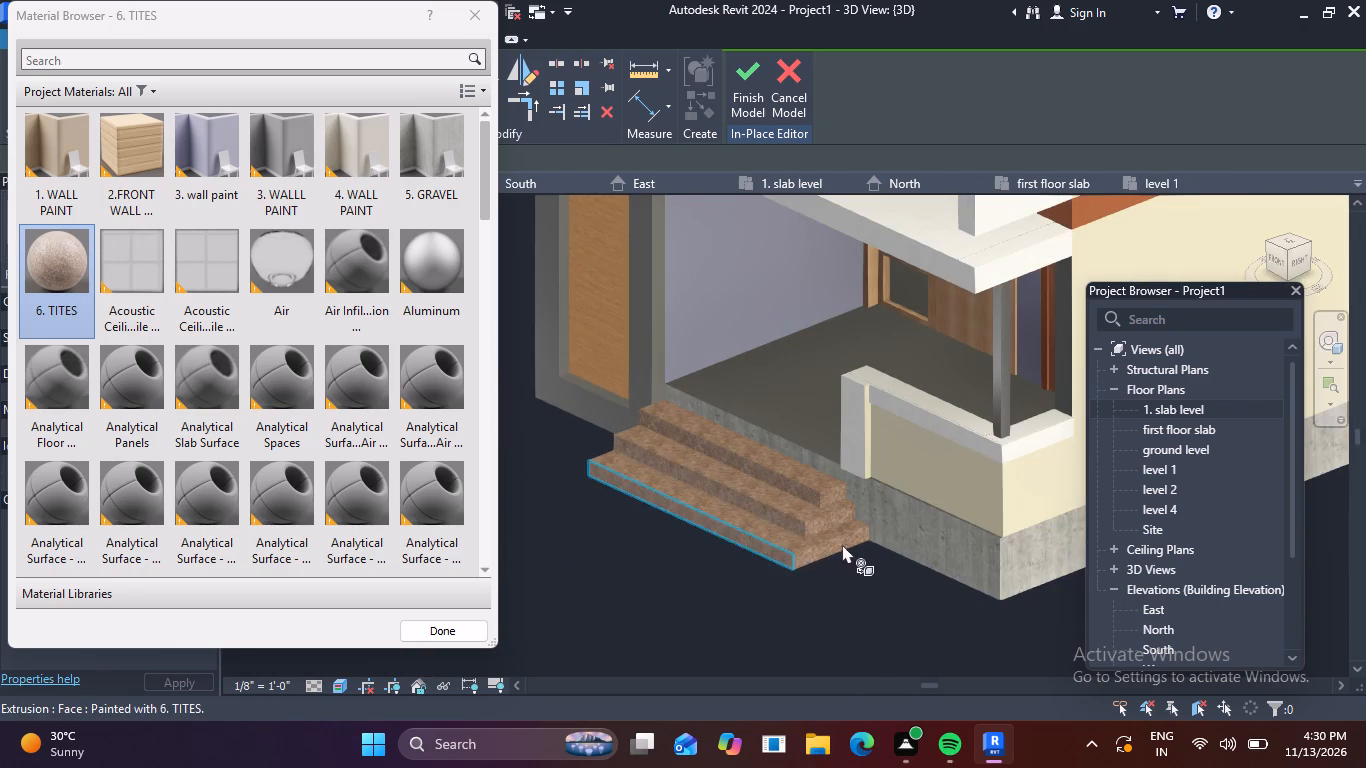
pyautogui.click(968, 537)
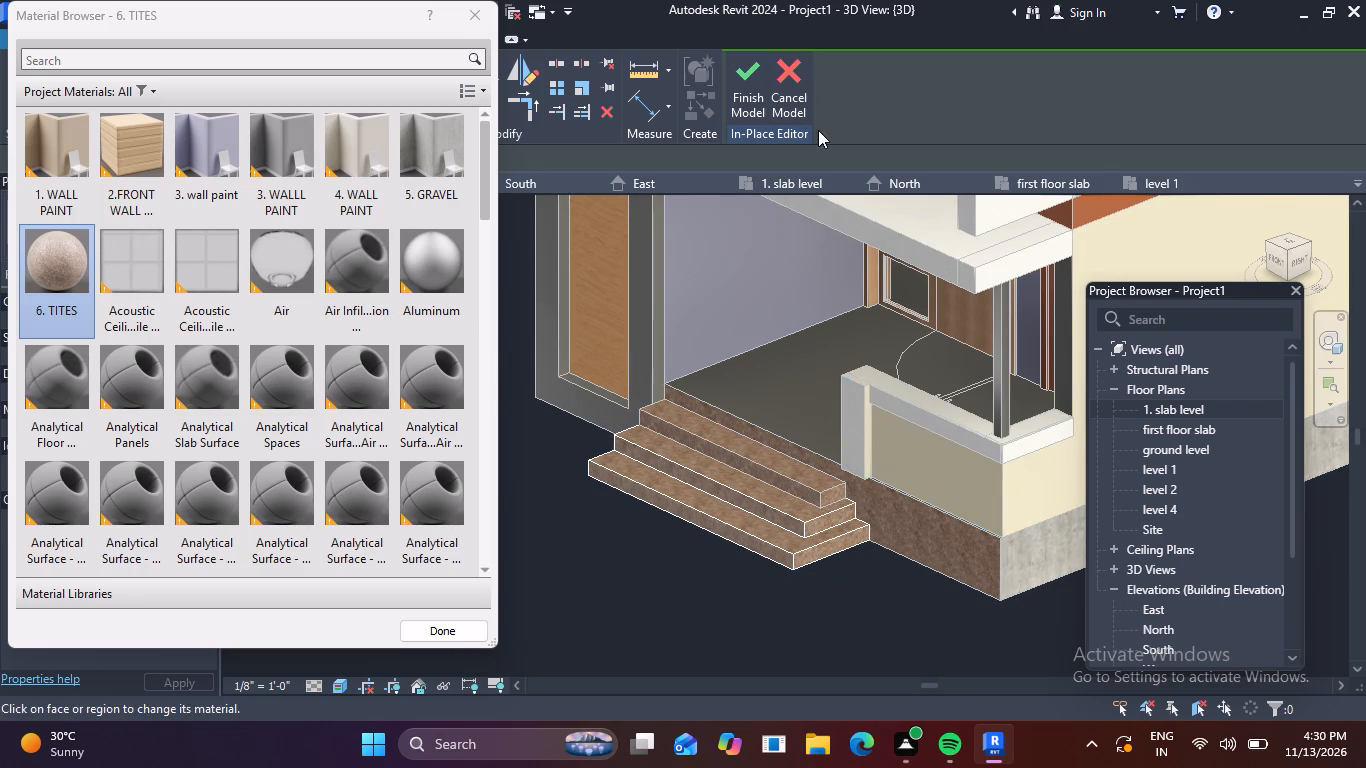
pyautogui.click(740, 79)
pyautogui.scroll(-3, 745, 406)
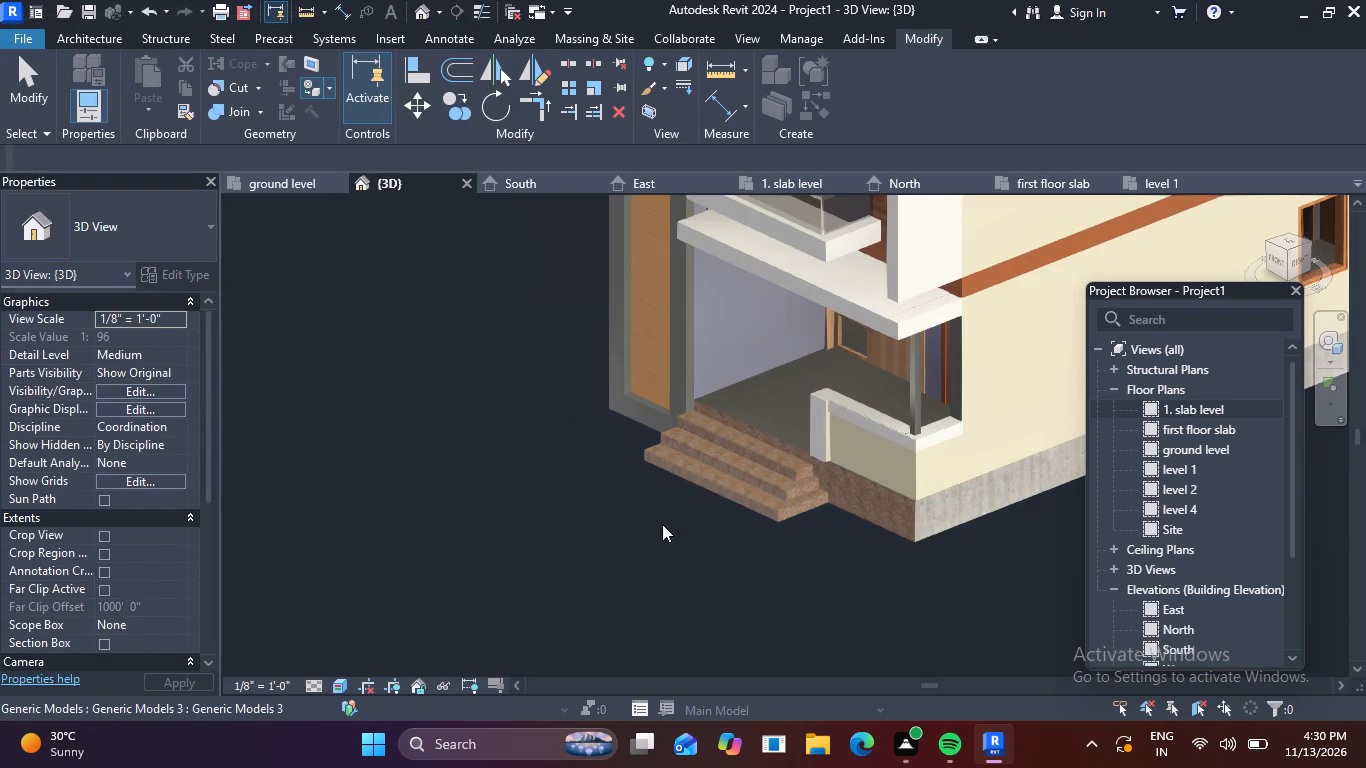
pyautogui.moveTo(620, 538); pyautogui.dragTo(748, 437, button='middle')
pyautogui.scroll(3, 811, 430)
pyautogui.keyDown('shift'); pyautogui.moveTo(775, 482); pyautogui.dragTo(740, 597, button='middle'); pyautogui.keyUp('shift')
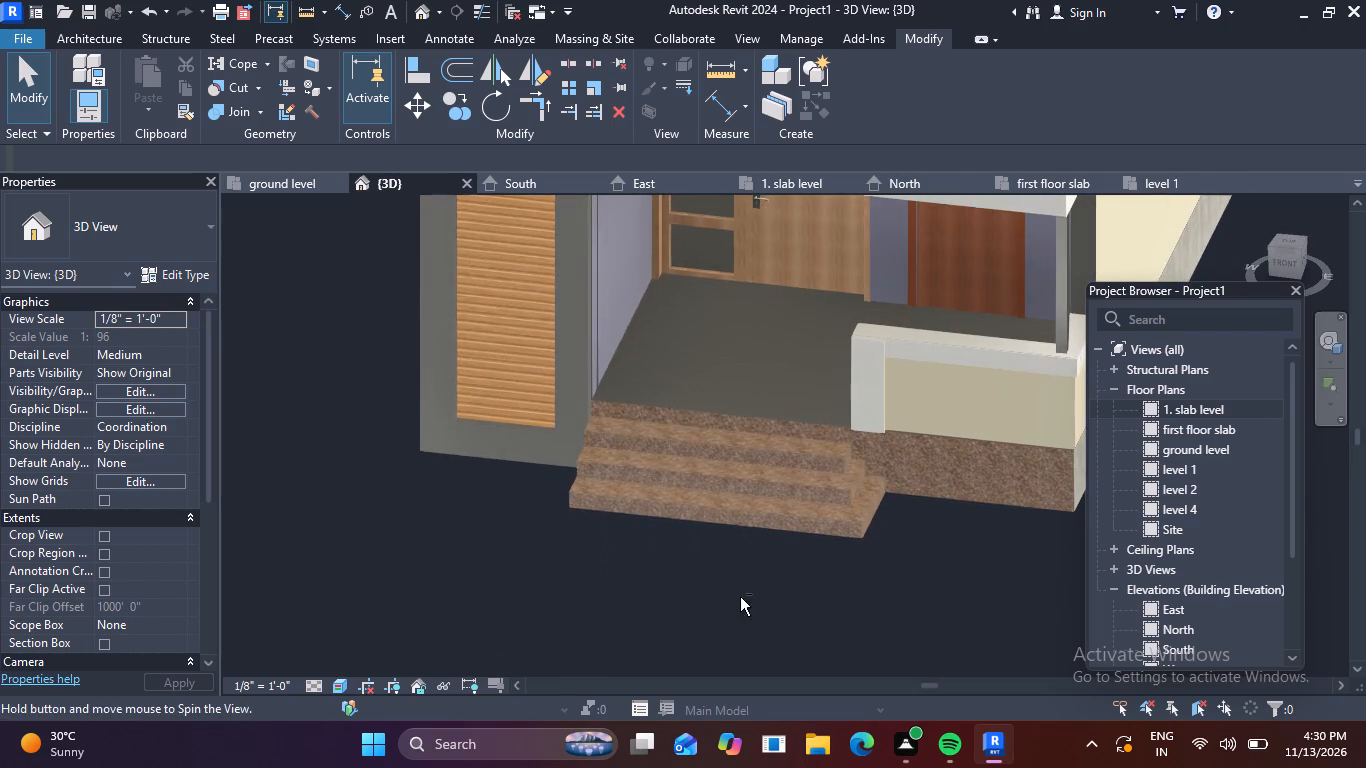
# Create a new project material and name it 7. TITES 2.
pyautogui.click(787, 38)
pyautogui.click(92, 78)
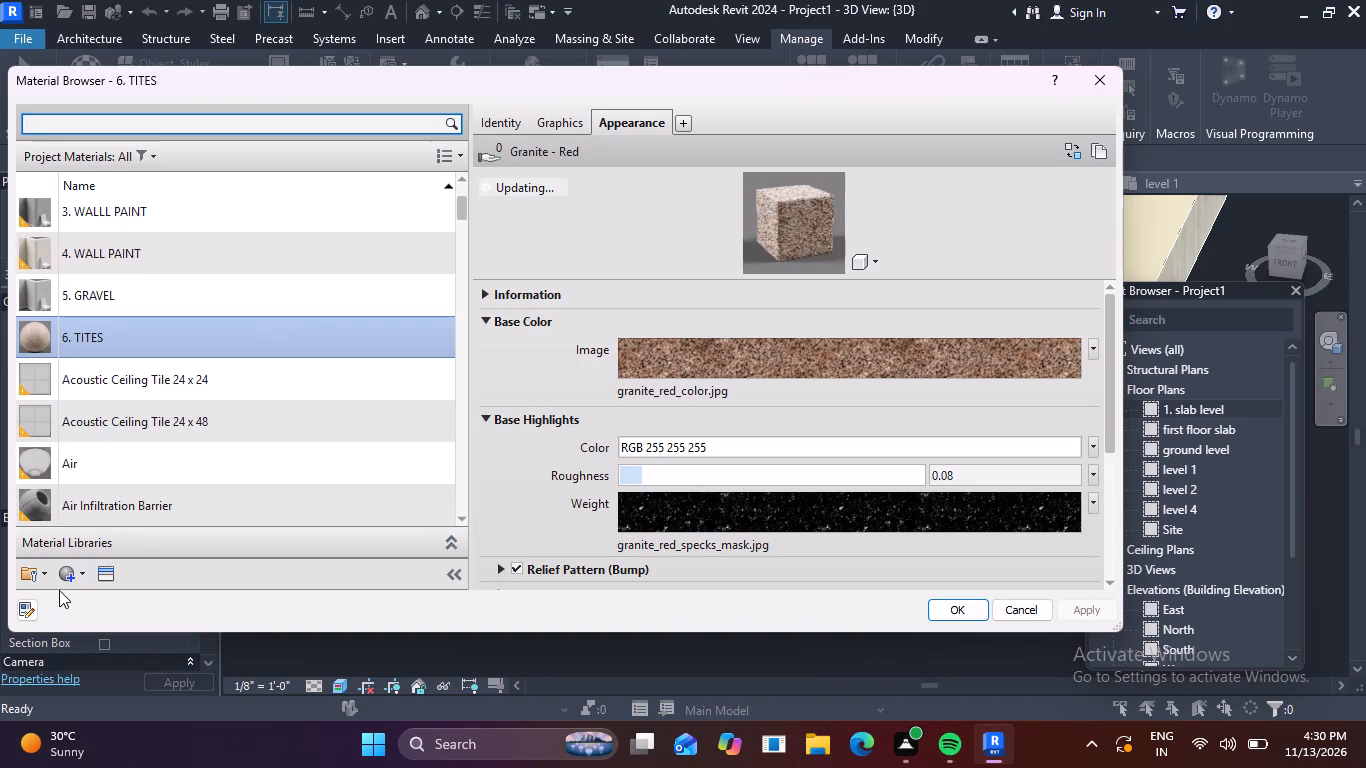
pyautogui.click(76, 576)
pyautogui.click(109, 602)
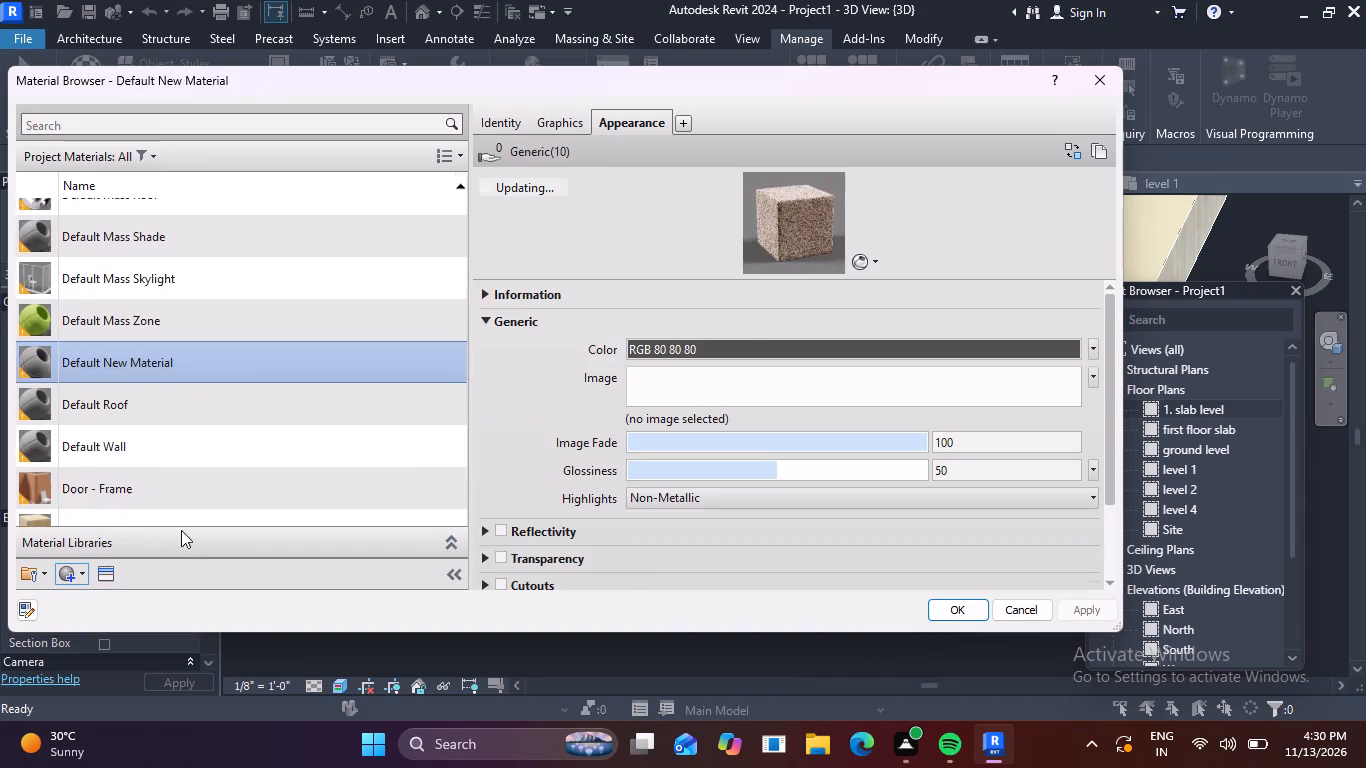
pyautogui.rightClick(291, 342)
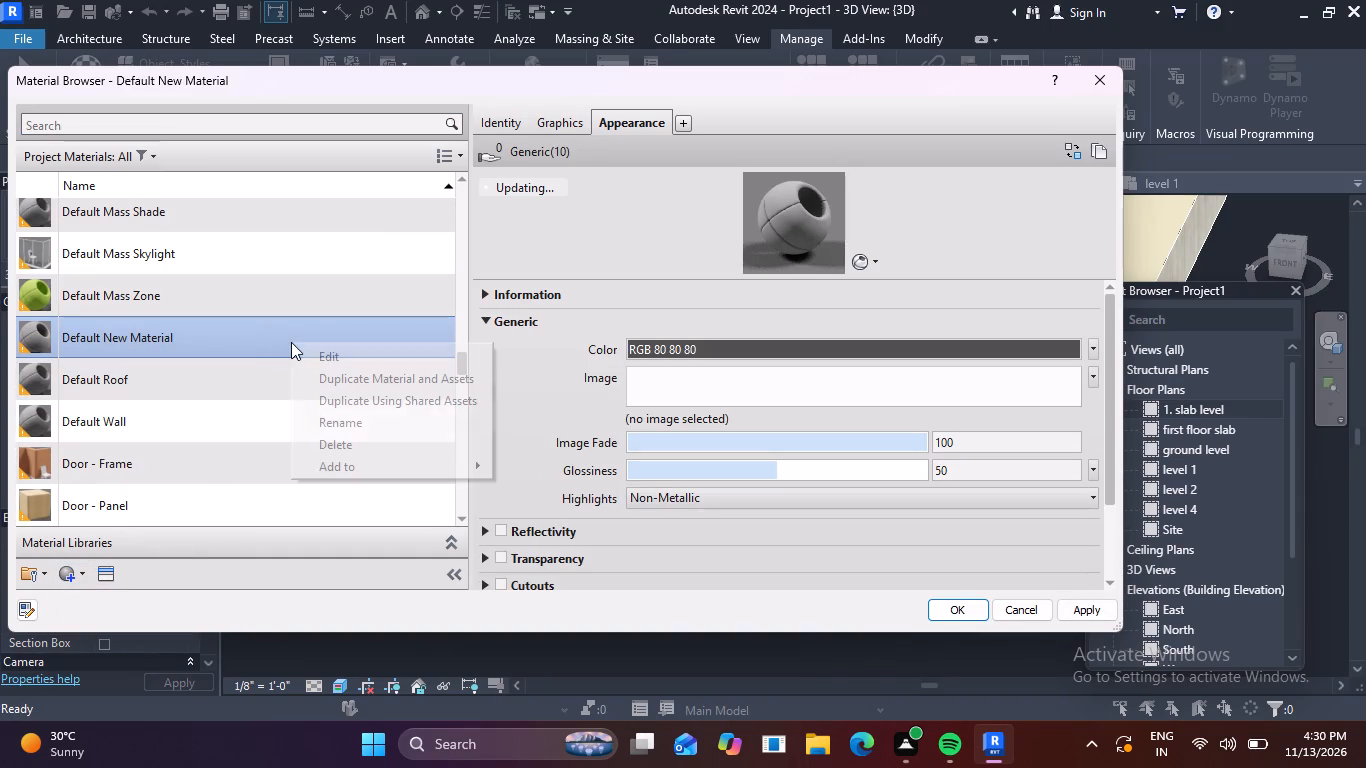
pyautogui.click(332, 422)
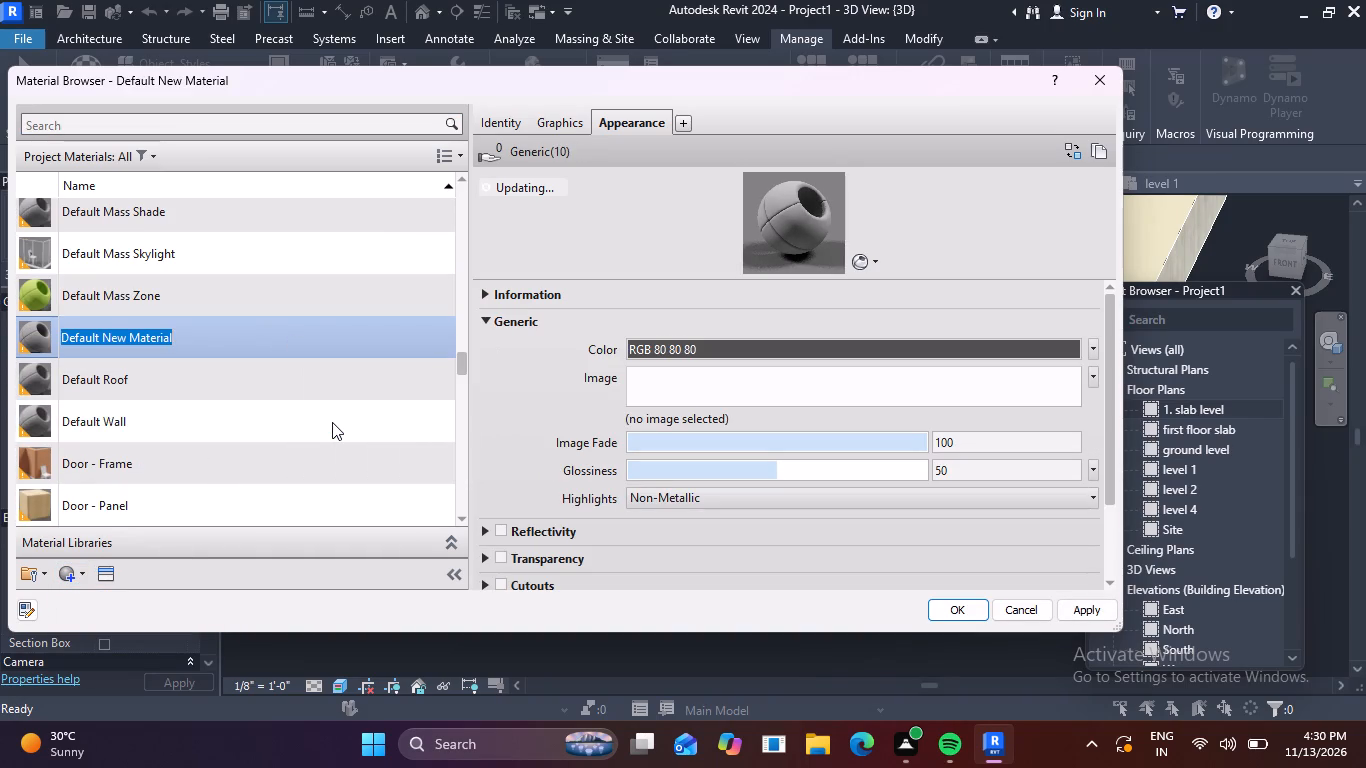
pyautogui.press('BackSpace')
pyautogui.press('7')
pyautogui.press('.')
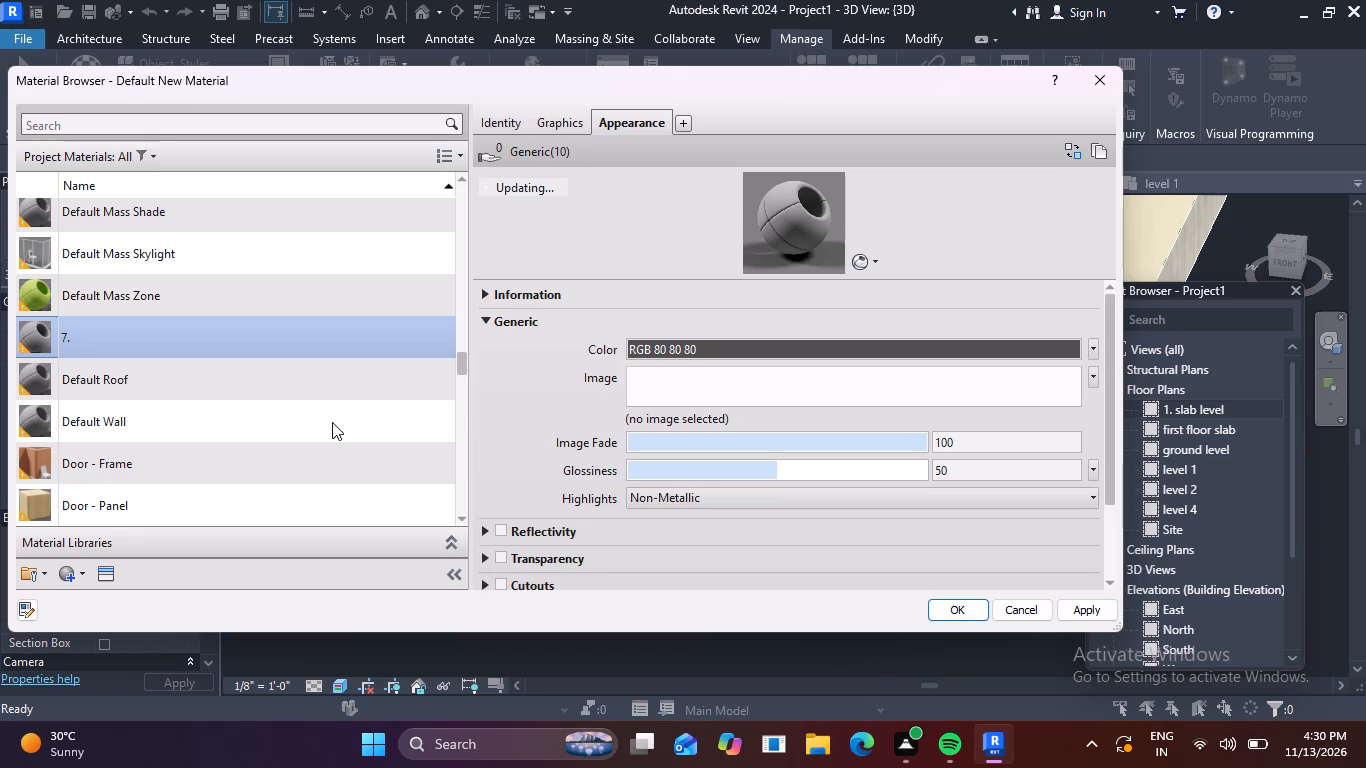
pyautogui.press('space')
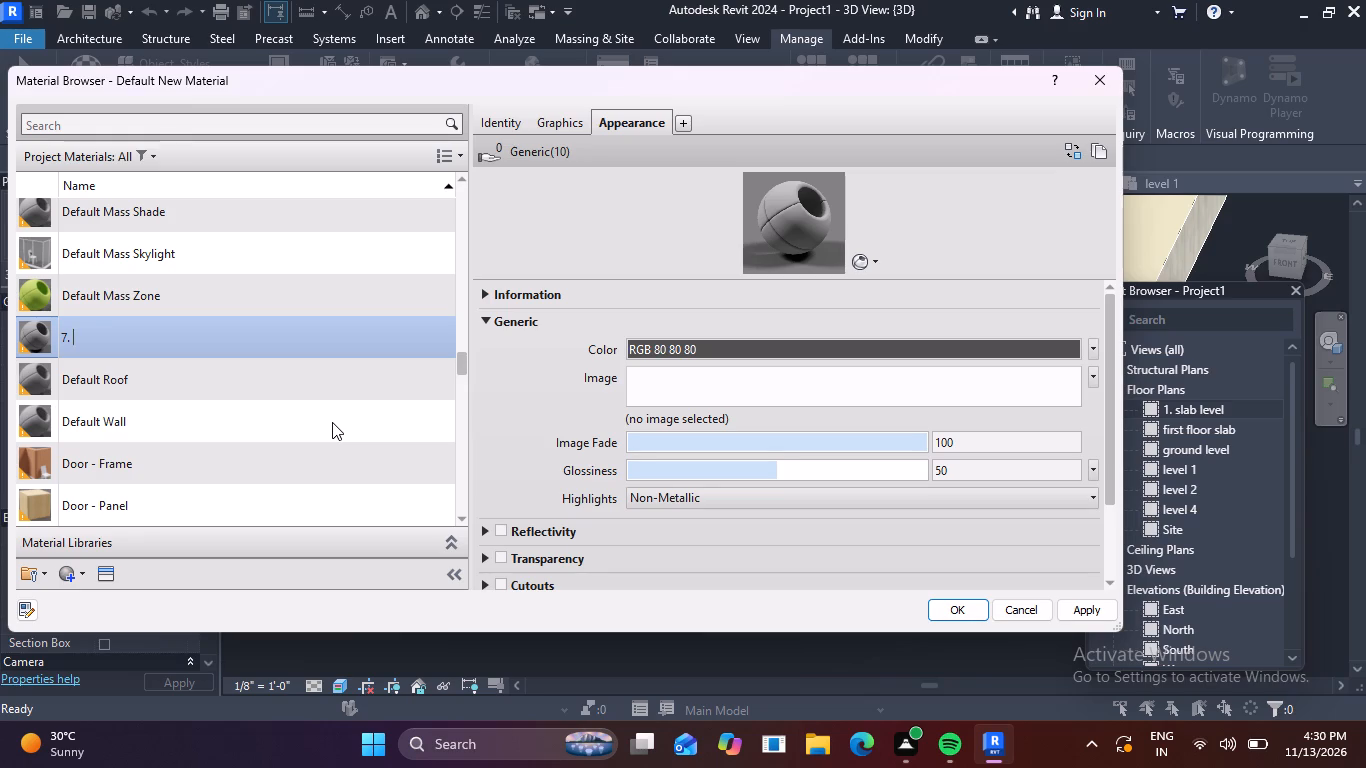
pyautogui.write('TIT')
pyautogui.write('ES 2')
pyautogui.click(555, 177)
# Bring up the Flooring: Tile assets of the Appearance Library for the 7. TITES 2 material.
pyautogui.click(102, 575)
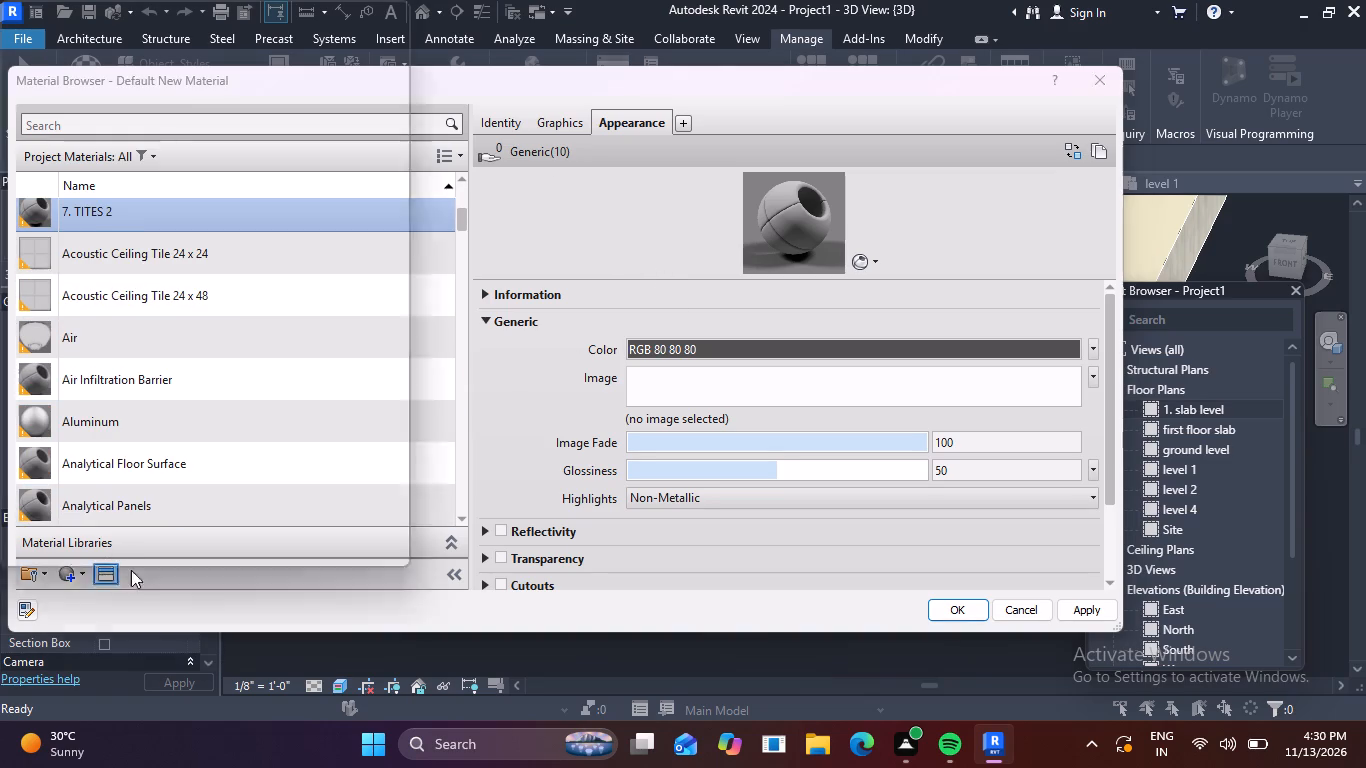
pyautogui.doubleClick(887, 240)
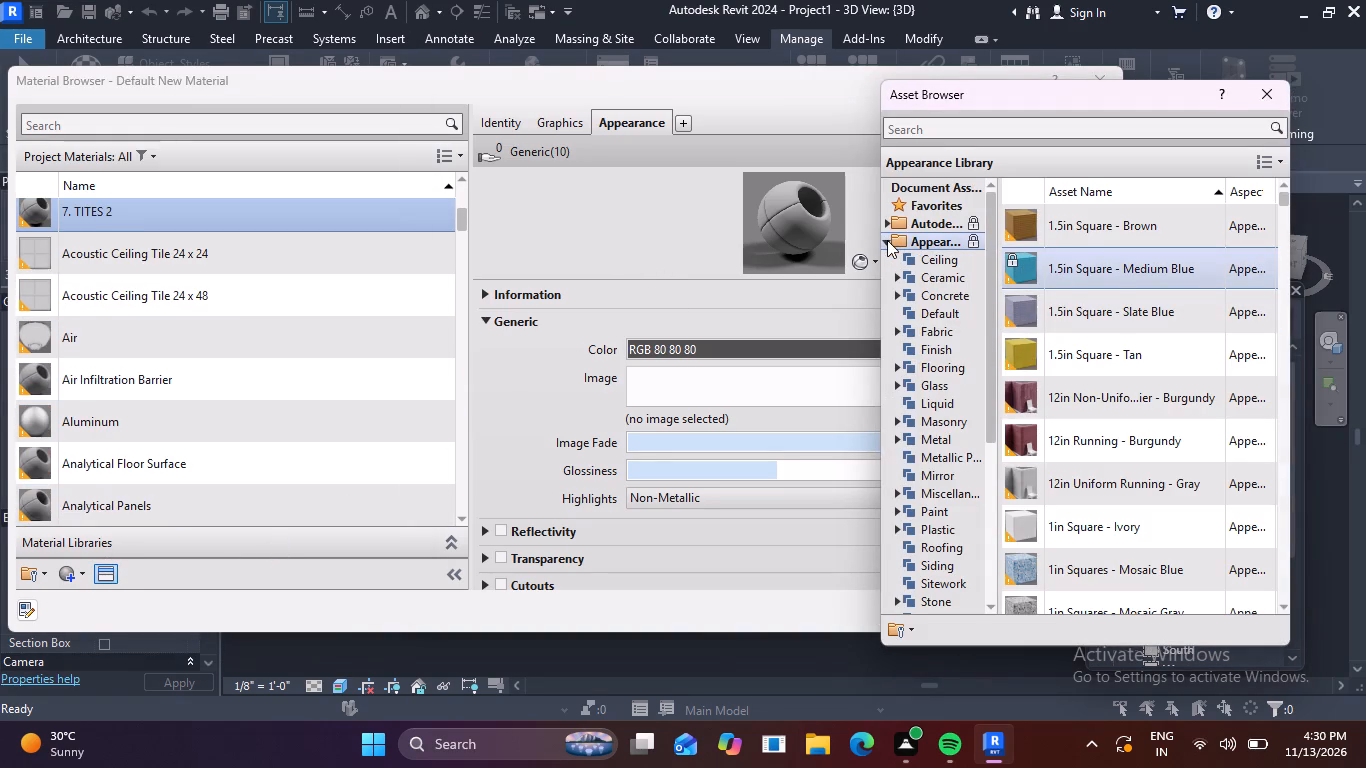
pyautogui.click(898, 312)
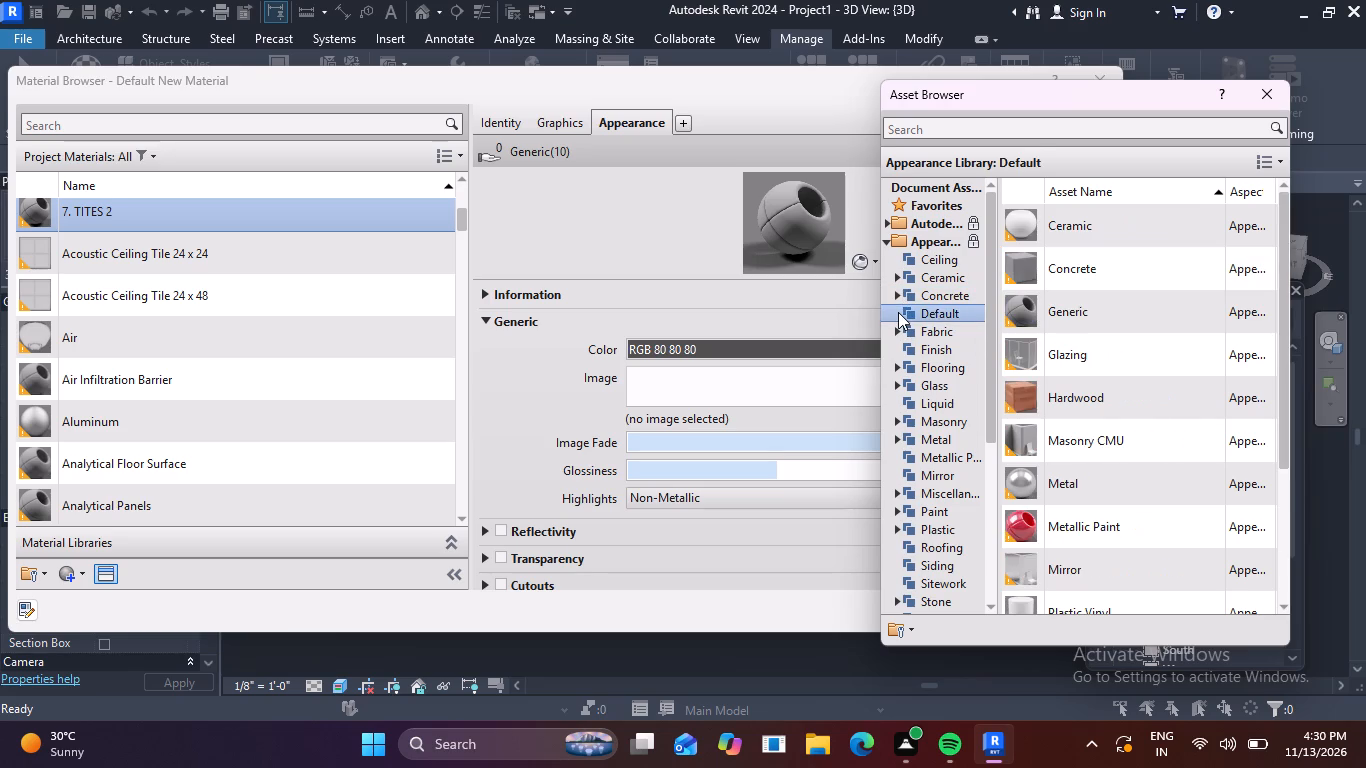
pyautogui.click(901, 328)
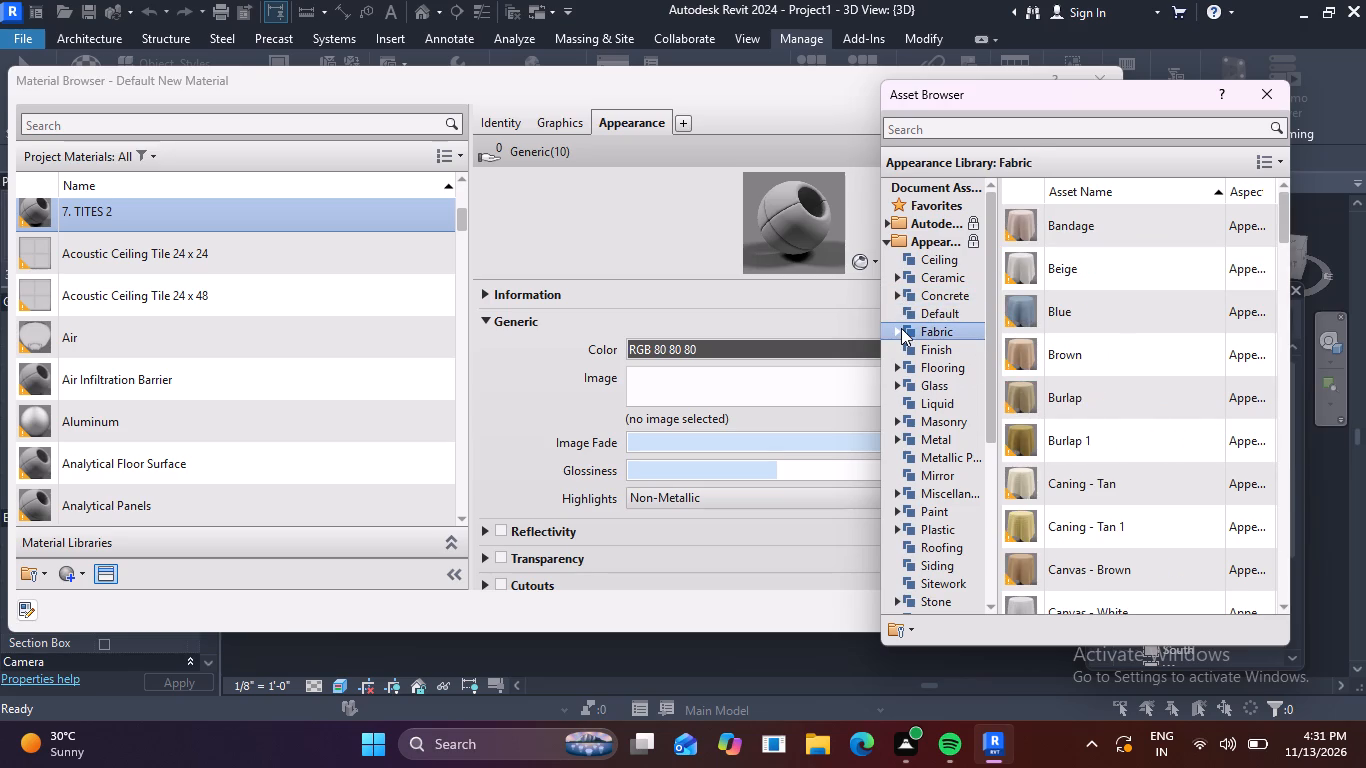
pyautogui.click(896, 344)
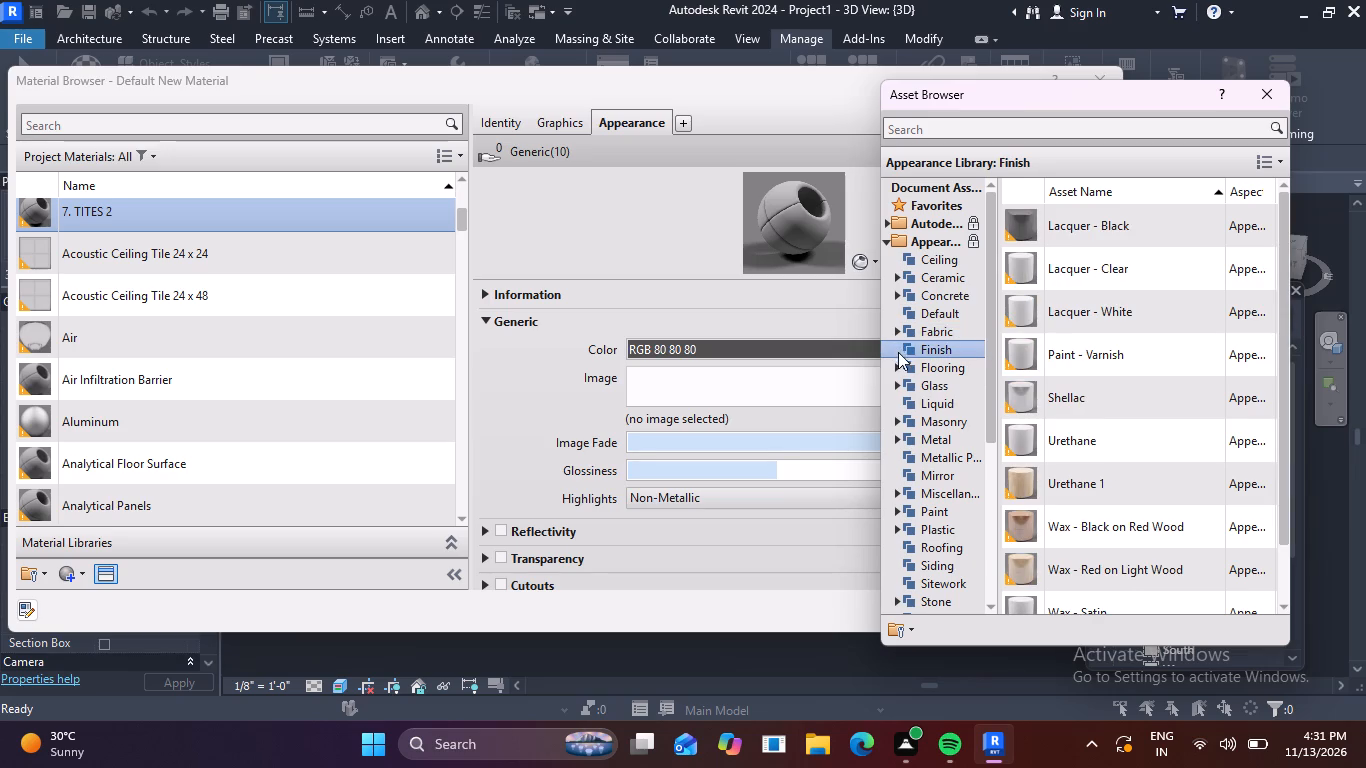
pyautogui.click(898, 365)
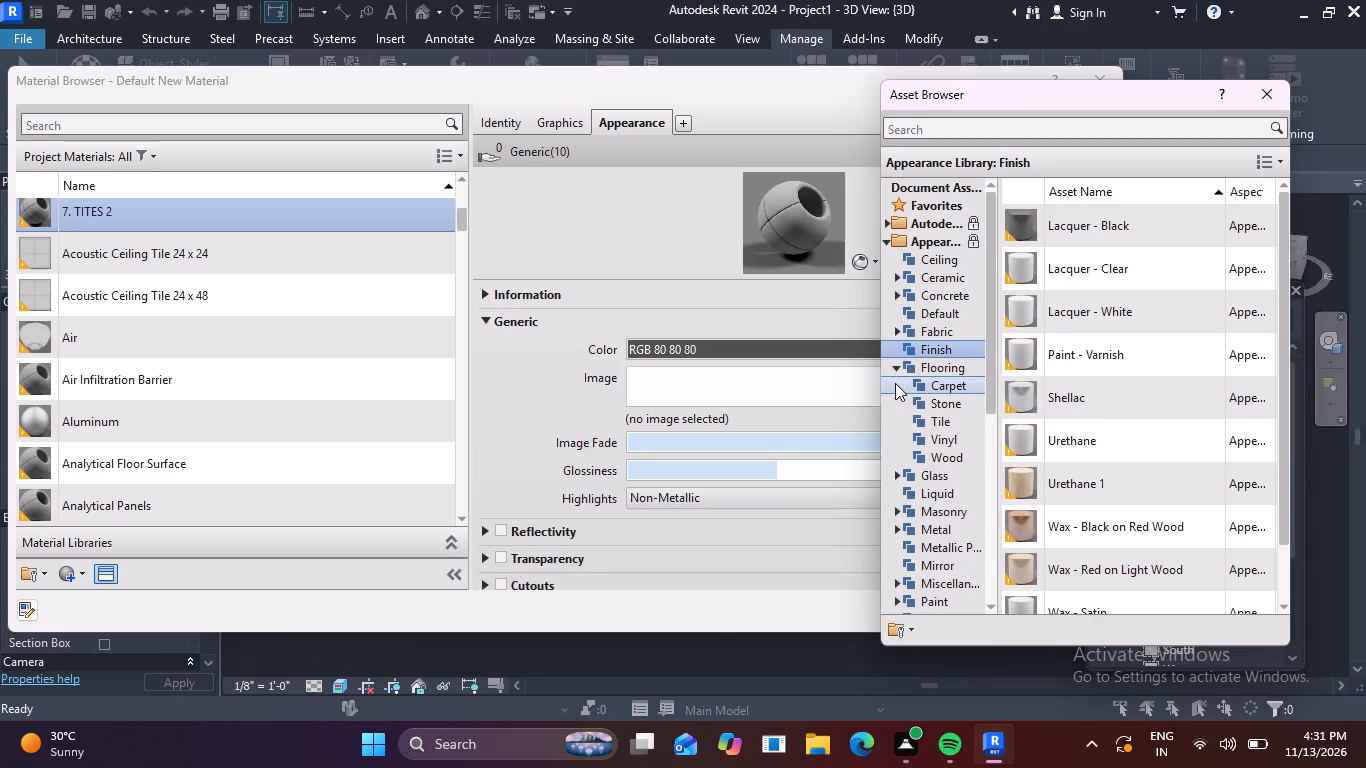
pyautogui.doubleClick(901, 419)
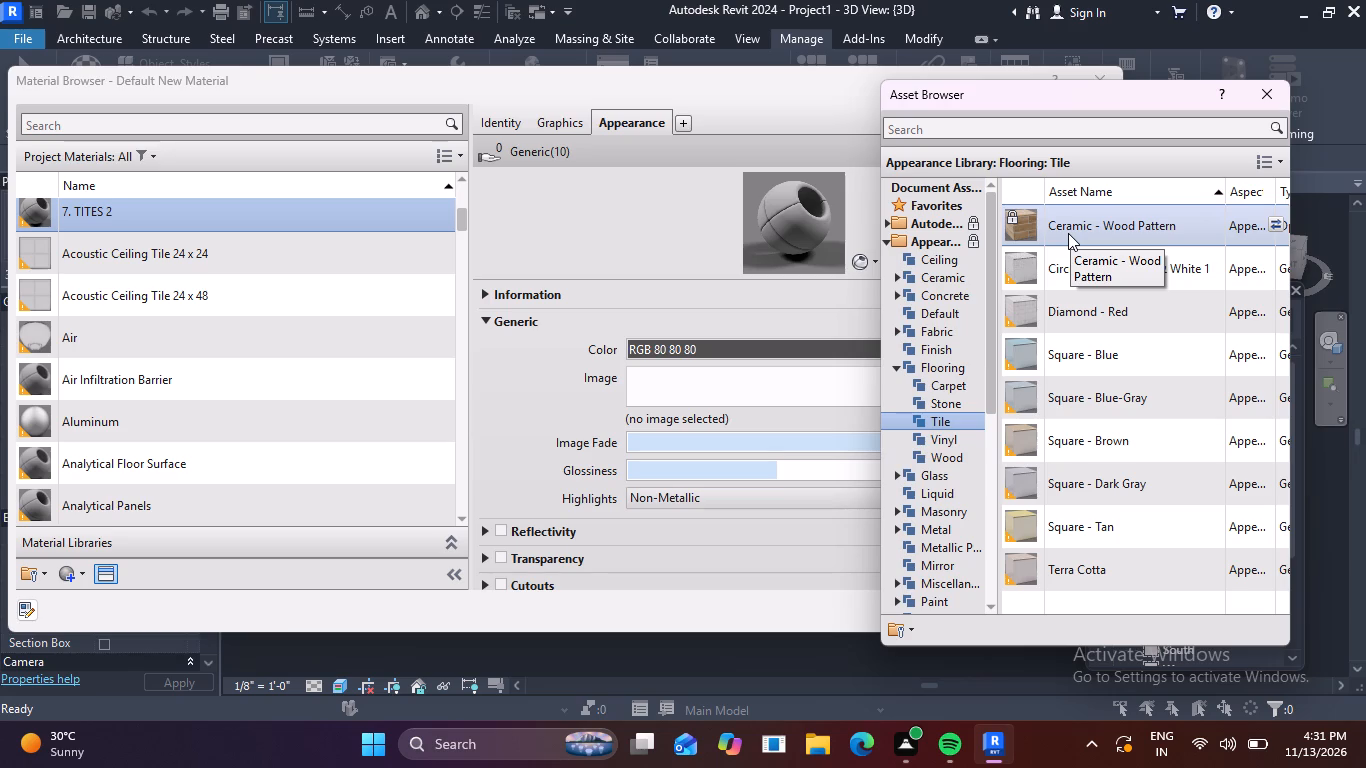
pyautogui.scroll(-1, 1067, 243)
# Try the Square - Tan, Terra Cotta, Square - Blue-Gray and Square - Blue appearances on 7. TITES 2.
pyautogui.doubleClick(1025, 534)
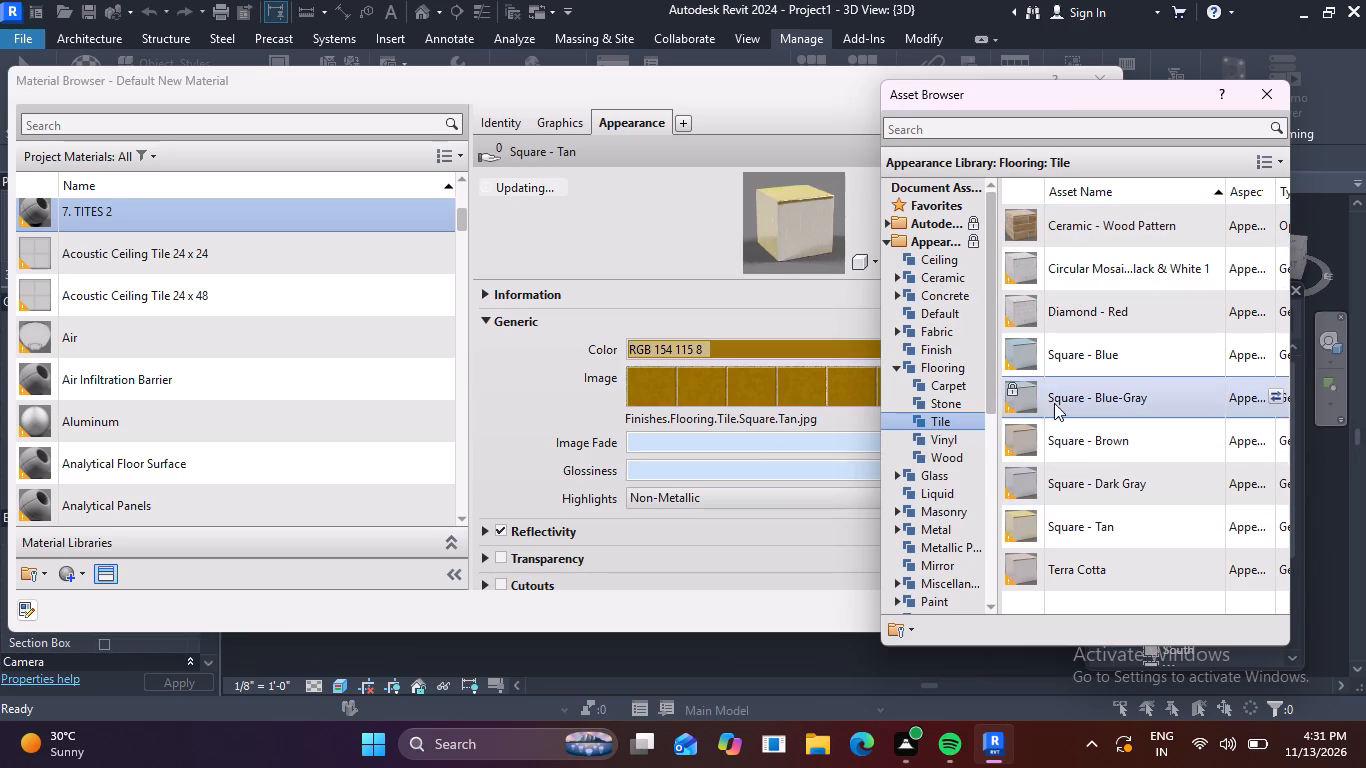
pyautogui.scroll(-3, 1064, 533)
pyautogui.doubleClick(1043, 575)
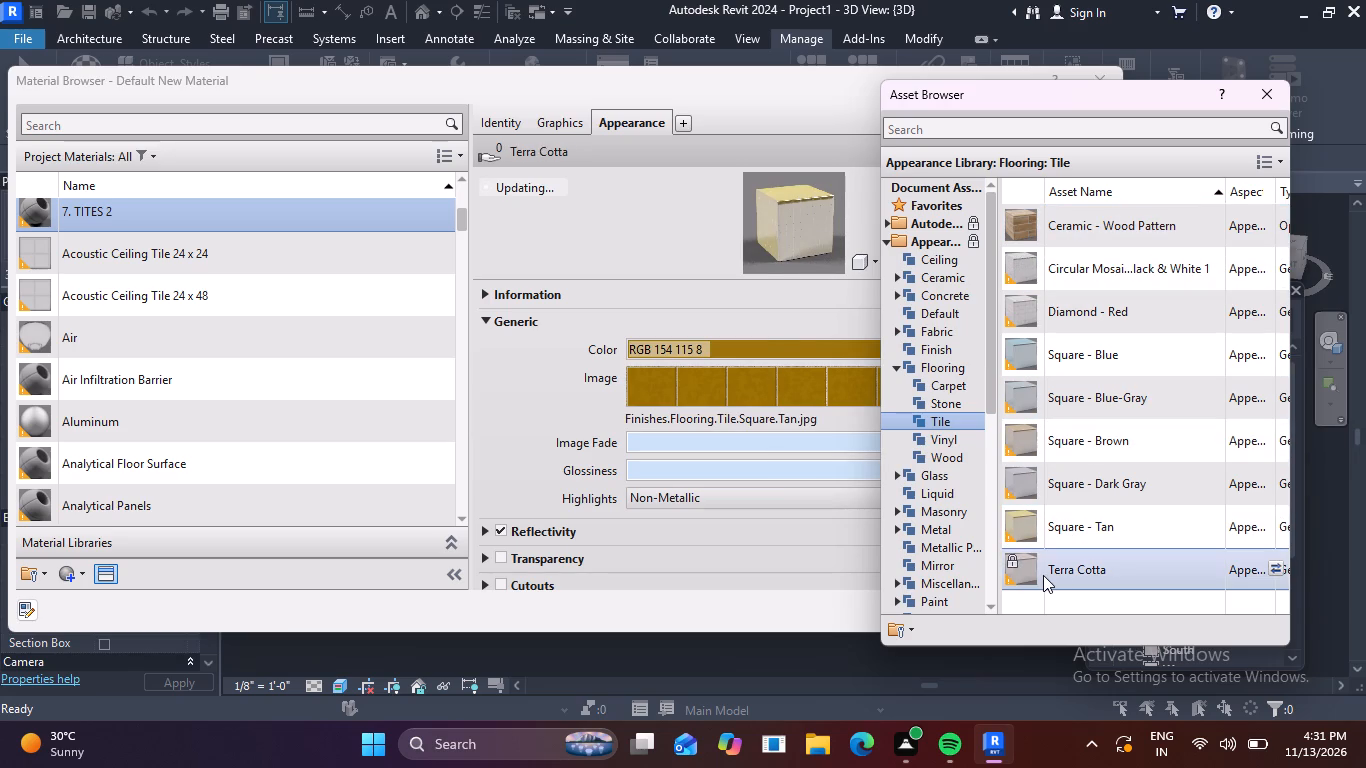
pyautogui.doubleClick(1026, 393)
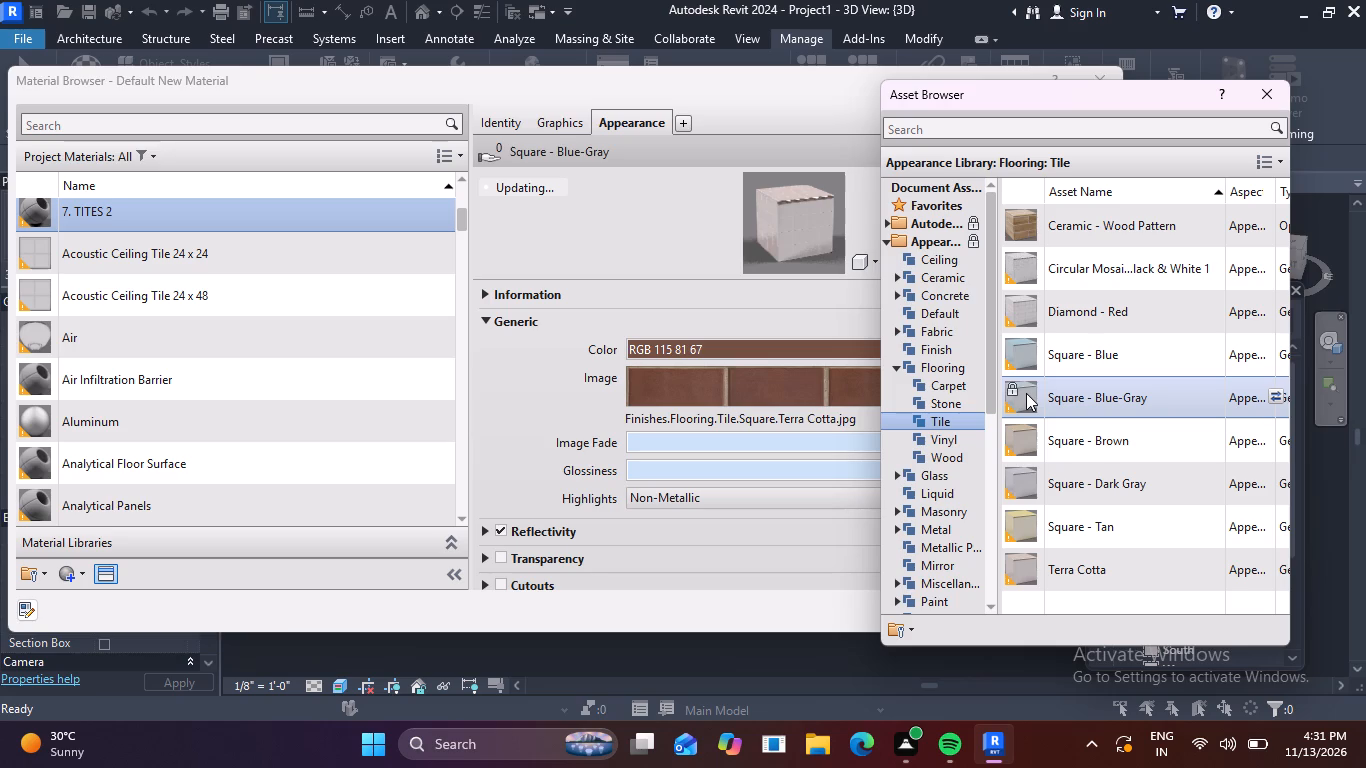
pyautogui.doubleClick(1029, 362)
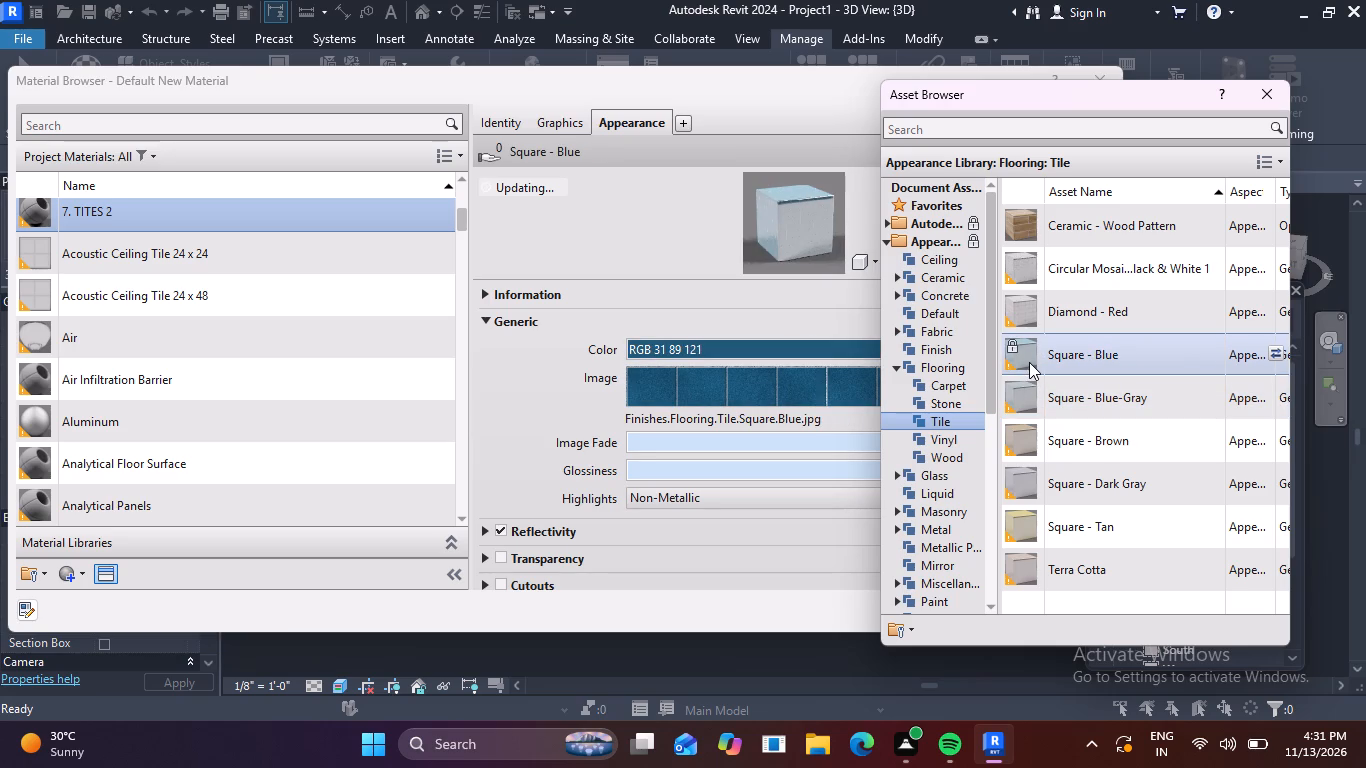
# Assign the Diamond - Red tile appearance to 7. TITES 2 and accept the material.
pyautogui.doubleClick(1020, 313)
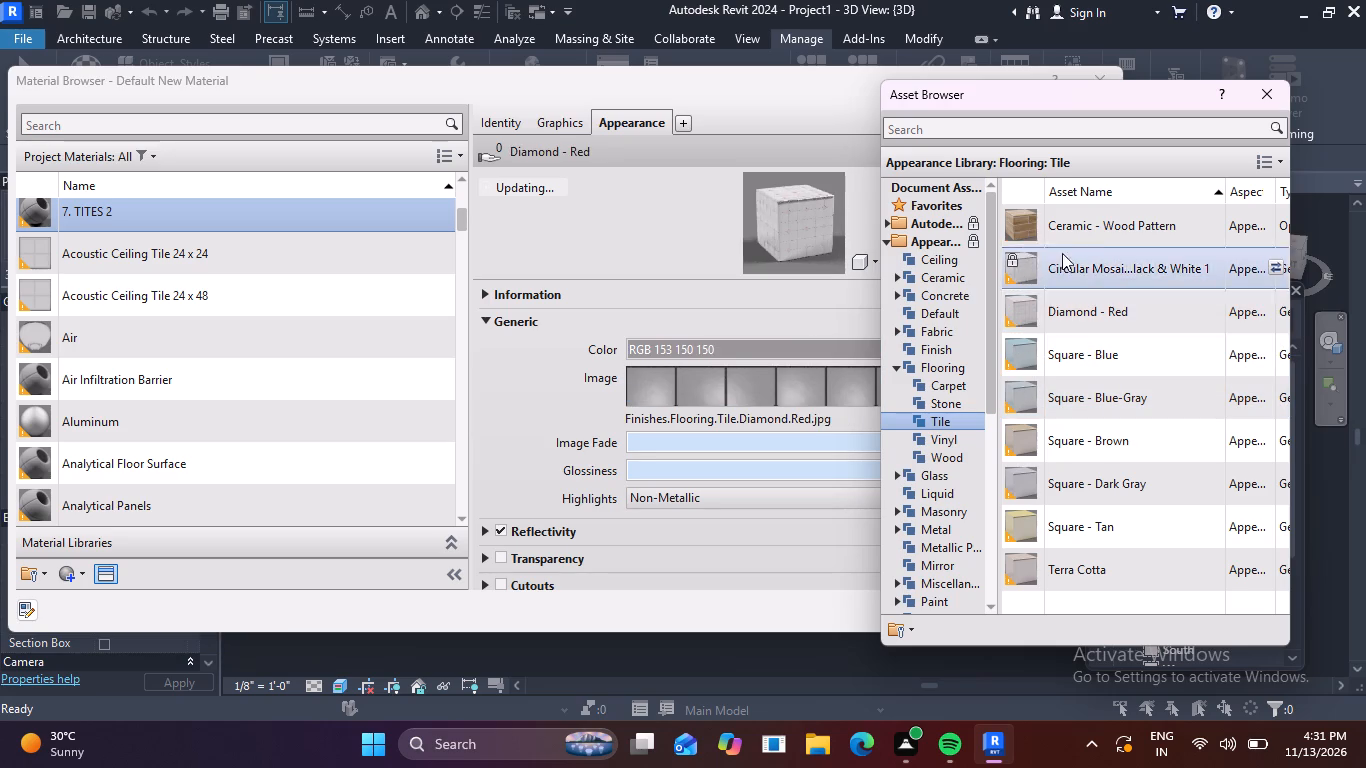
pyautogui.click(1275, 93)
pyautogui.click(956, 609)
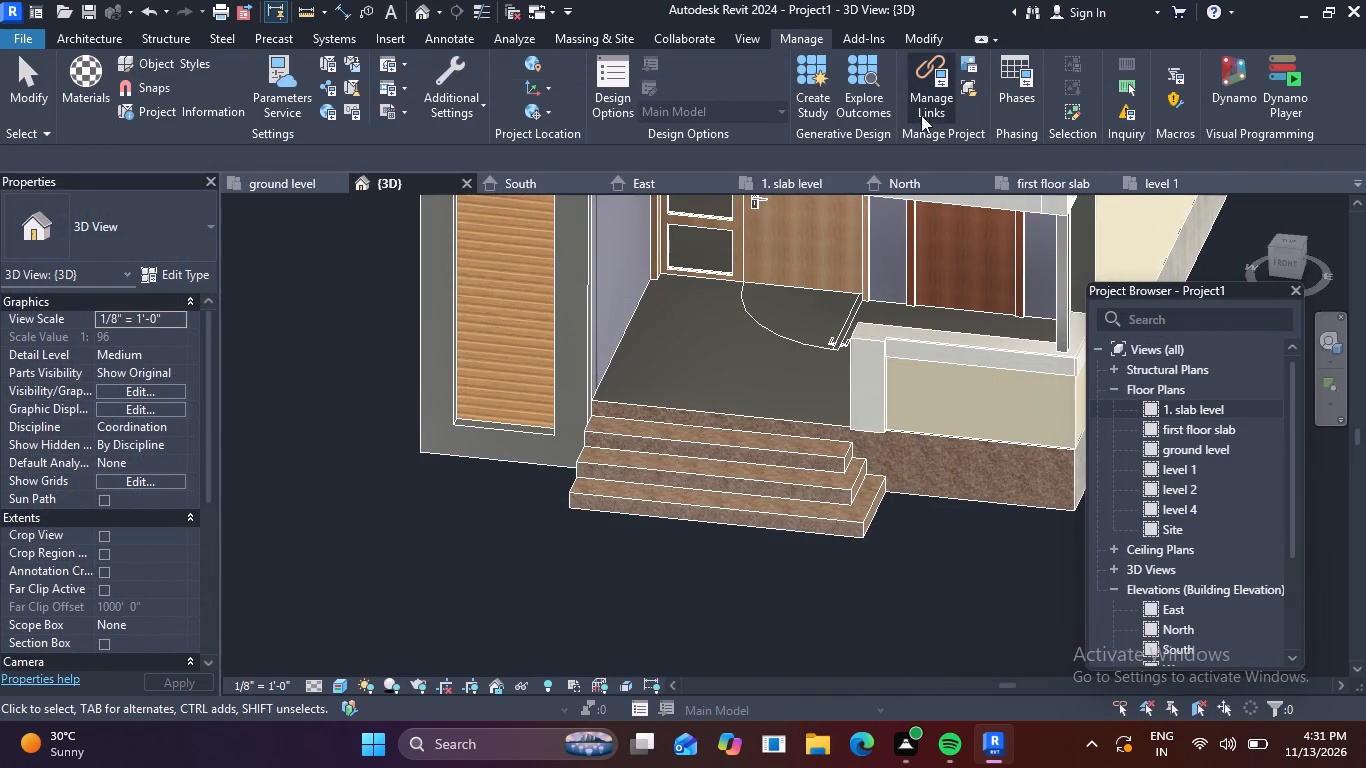
# Paint the porch floor's top face behind the entrance steps with 7. TITES 2.
pyautogui.click(924, 42)
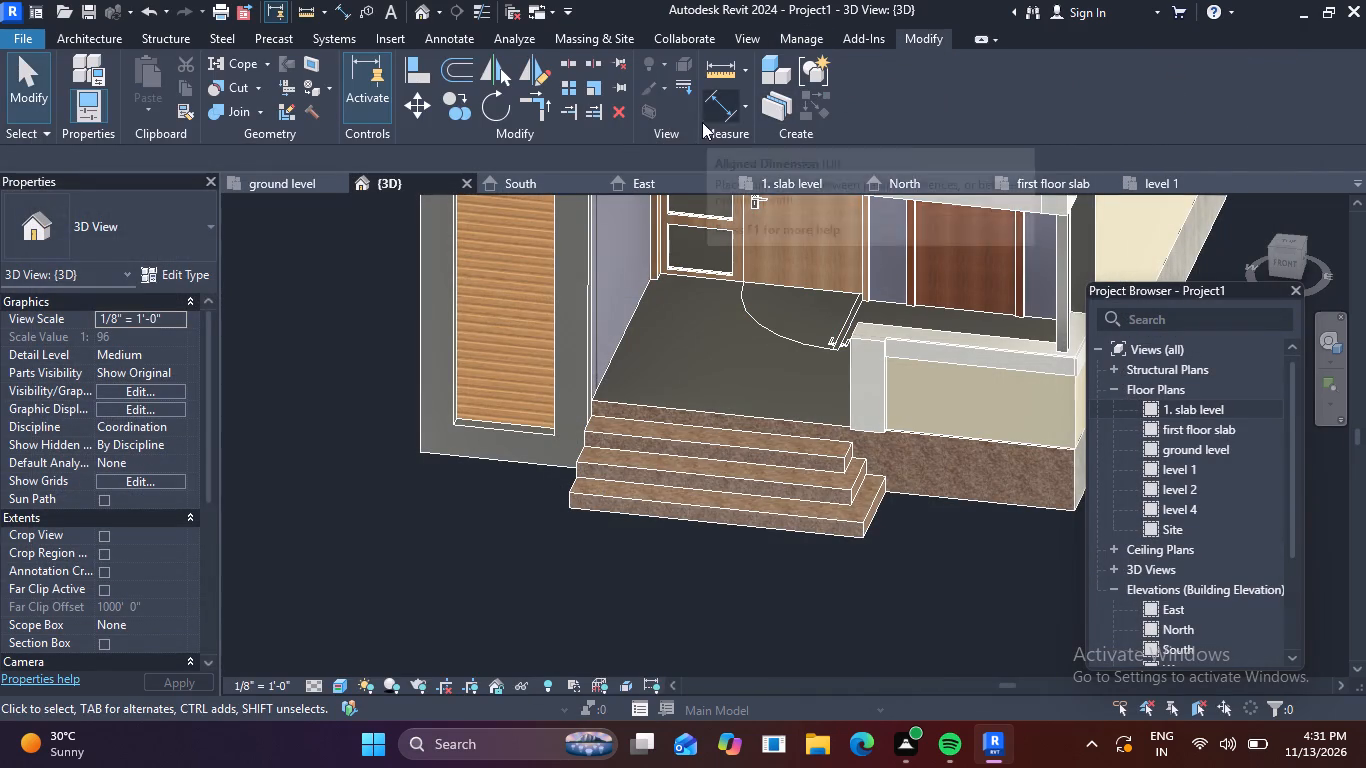
pyautogui.click(321, 88)
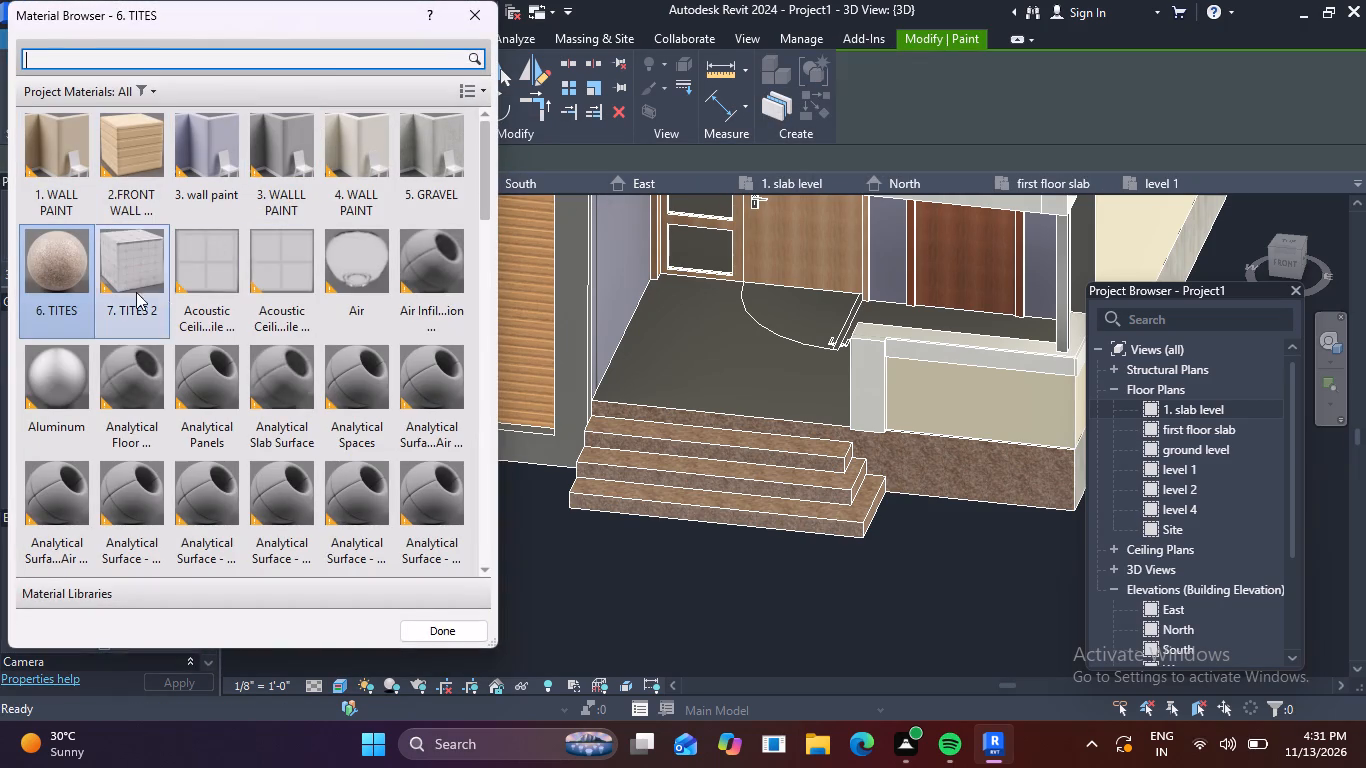
pyautogui.click(156, 255)
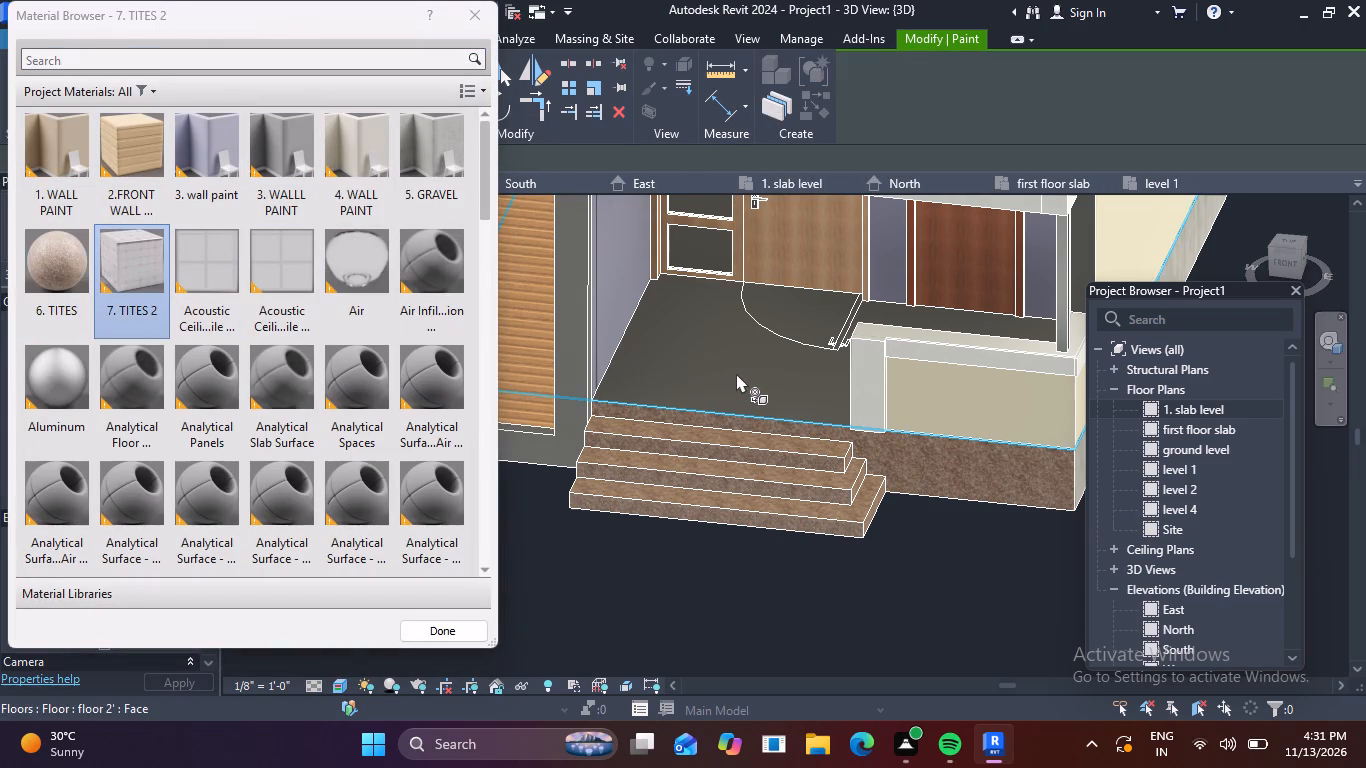
pyautogui.click(736, 373)
pyautogui.scroll(-3, 670, 401)
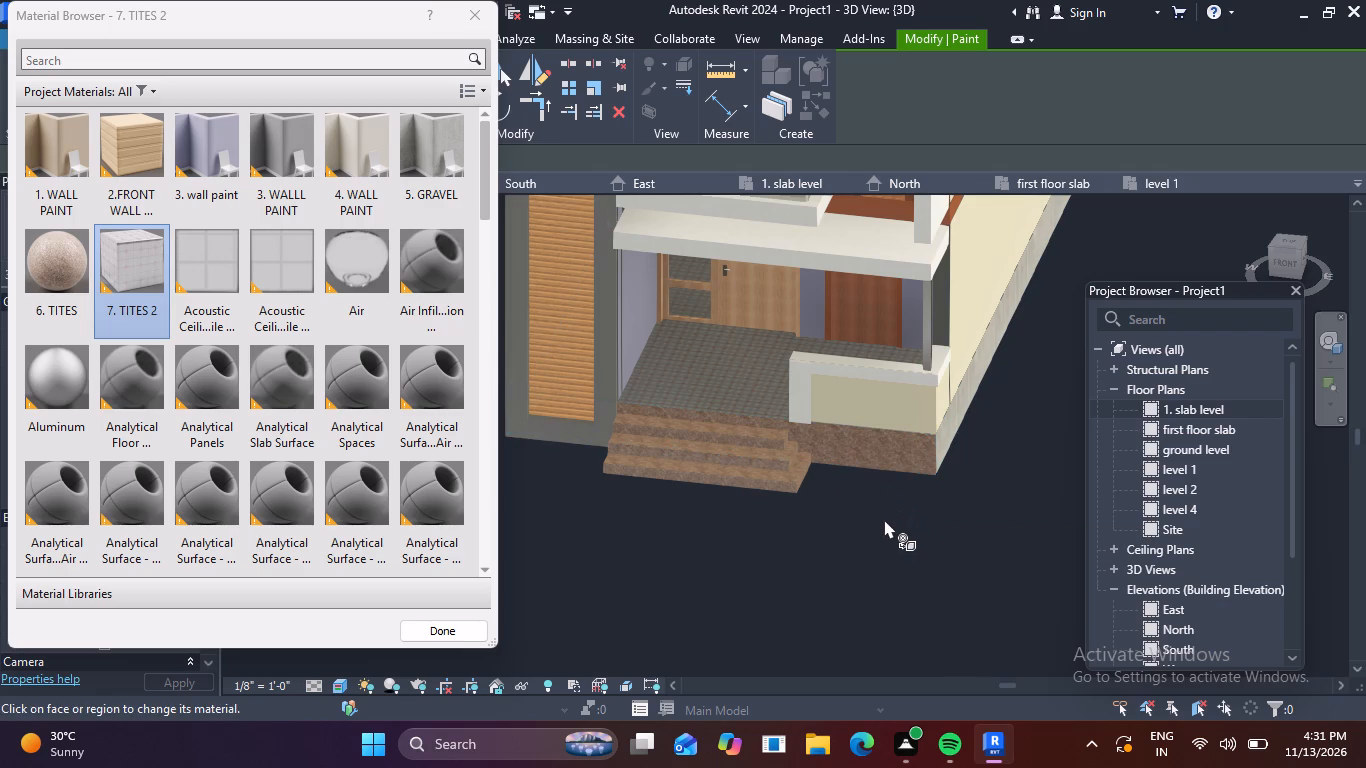
pyautogui.keyDown('shift'); pyautogui.moveTo(888, 485); pyautogui.dragTo(905, 398, button='middle'); pyautogui.keyUp('shift')
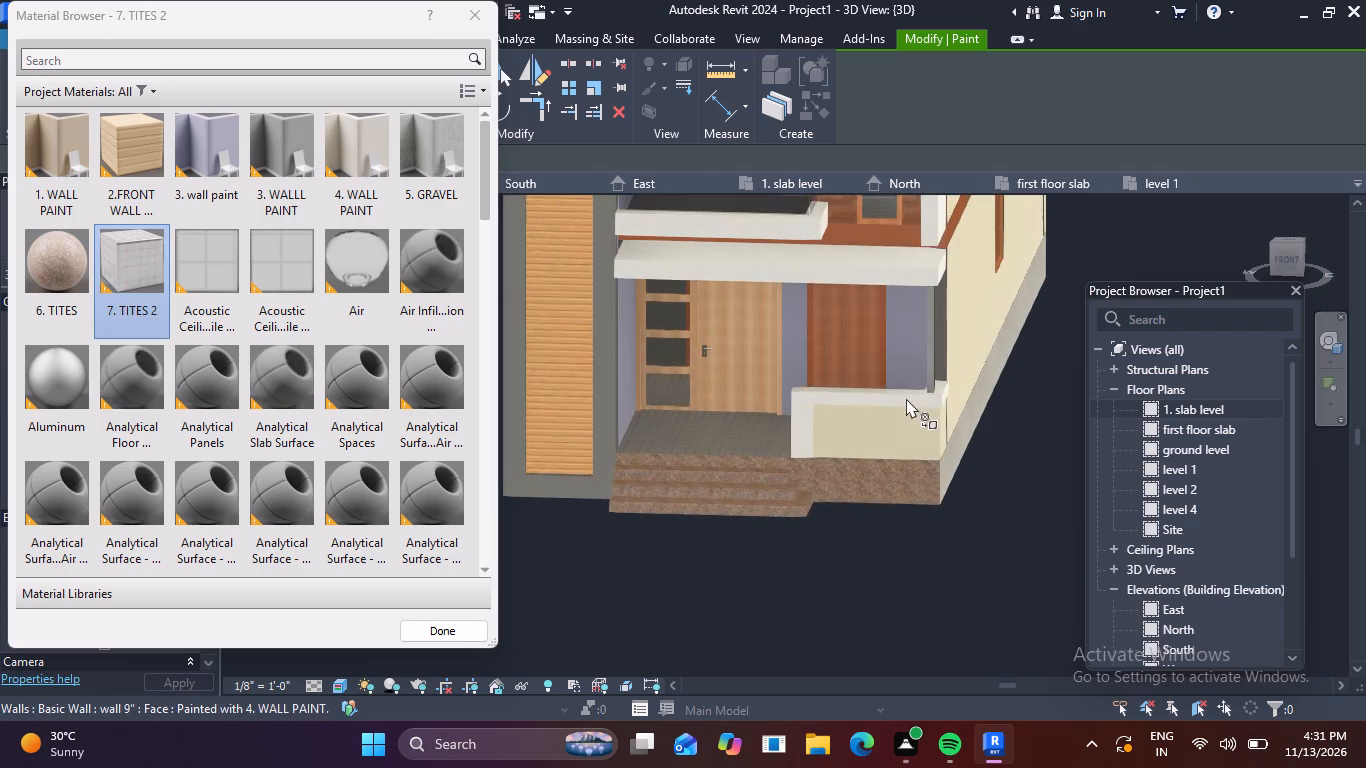
pyautogui.press('Escape')
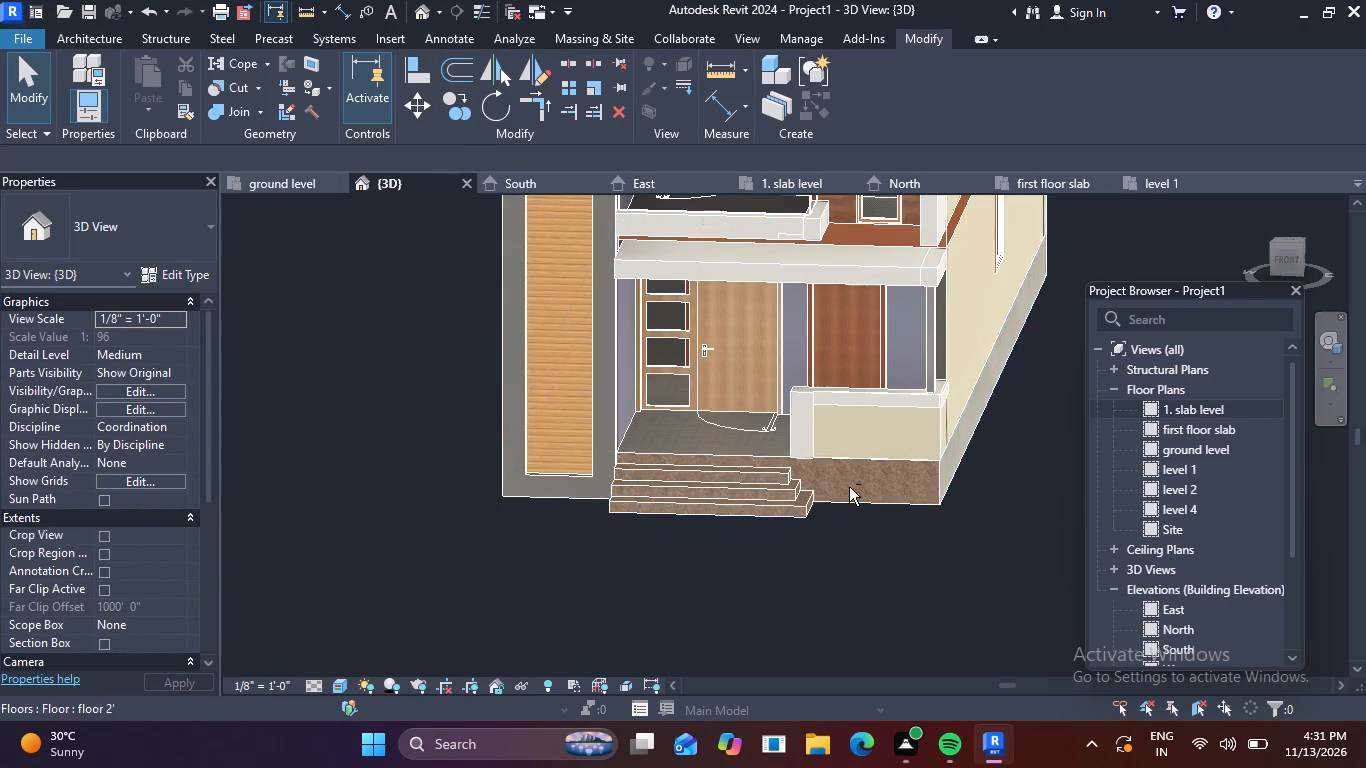
# Bring up the Flooring: Tile assets of the Appearance Library for the 7. TITES 2 material.
pyautogui.keyDown('shift'); pyautogui.moveTo(852, 497); pyautogui.dragTo(830, 629, button='middle'); pyautogui.keyUp('shift')
pyautogui.scroll(5, 752, 369)
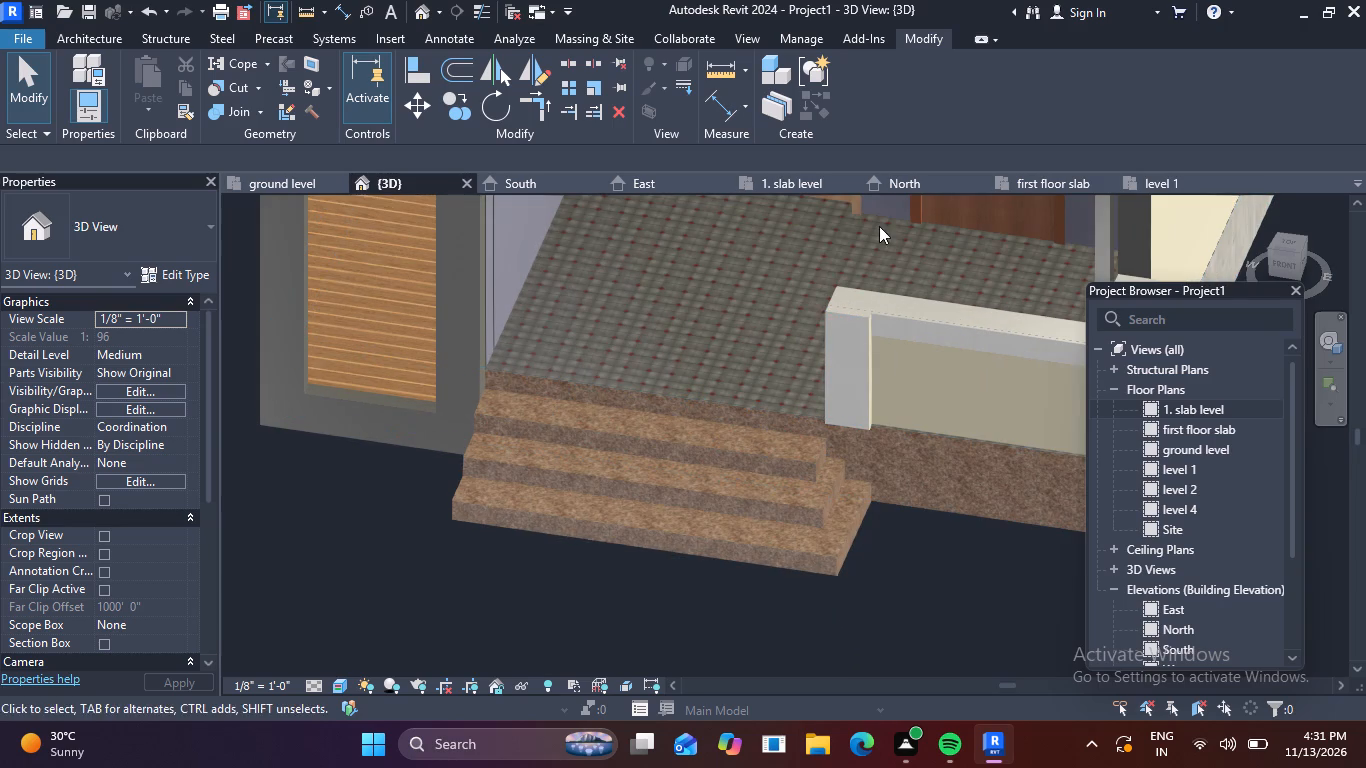
pyautogui.click(815, 45)
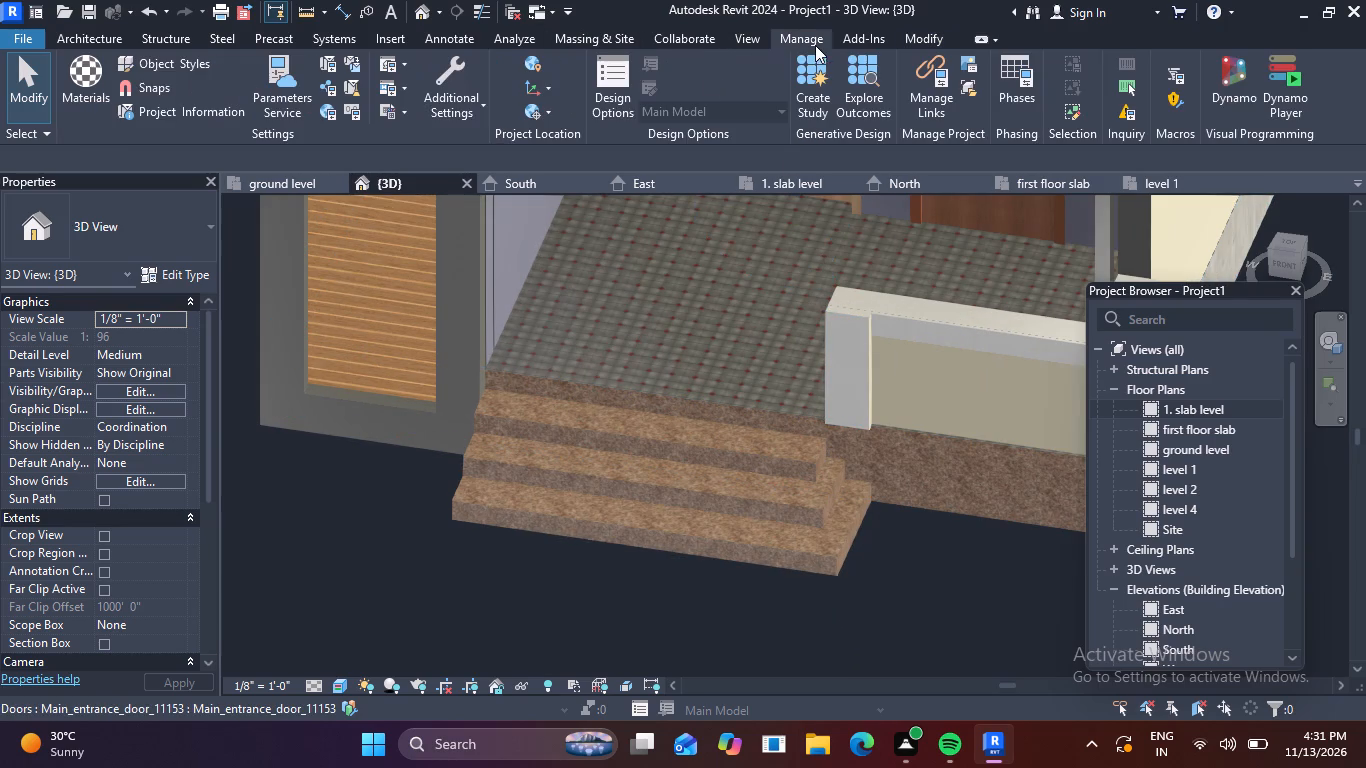
pyautogui.click(103, 85)
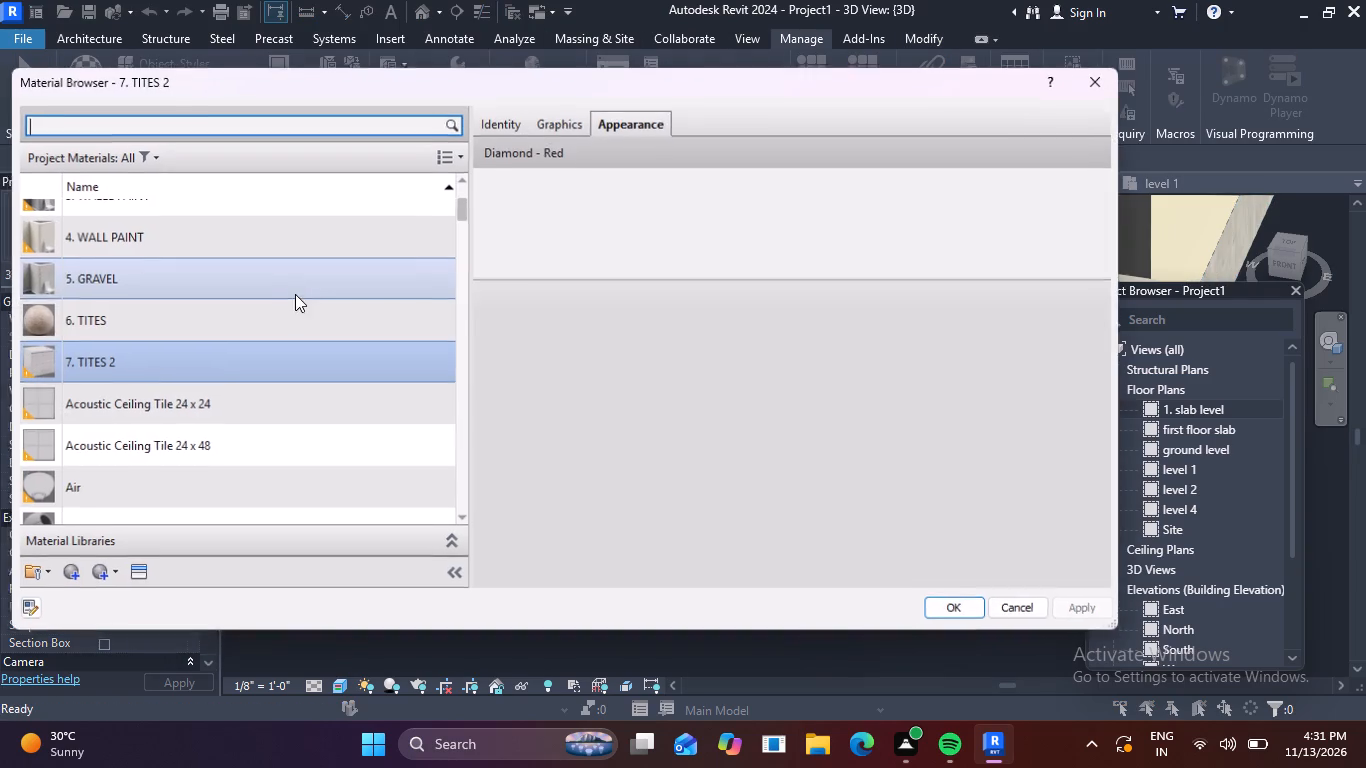
pyautogui.doubleClick(117, 369)
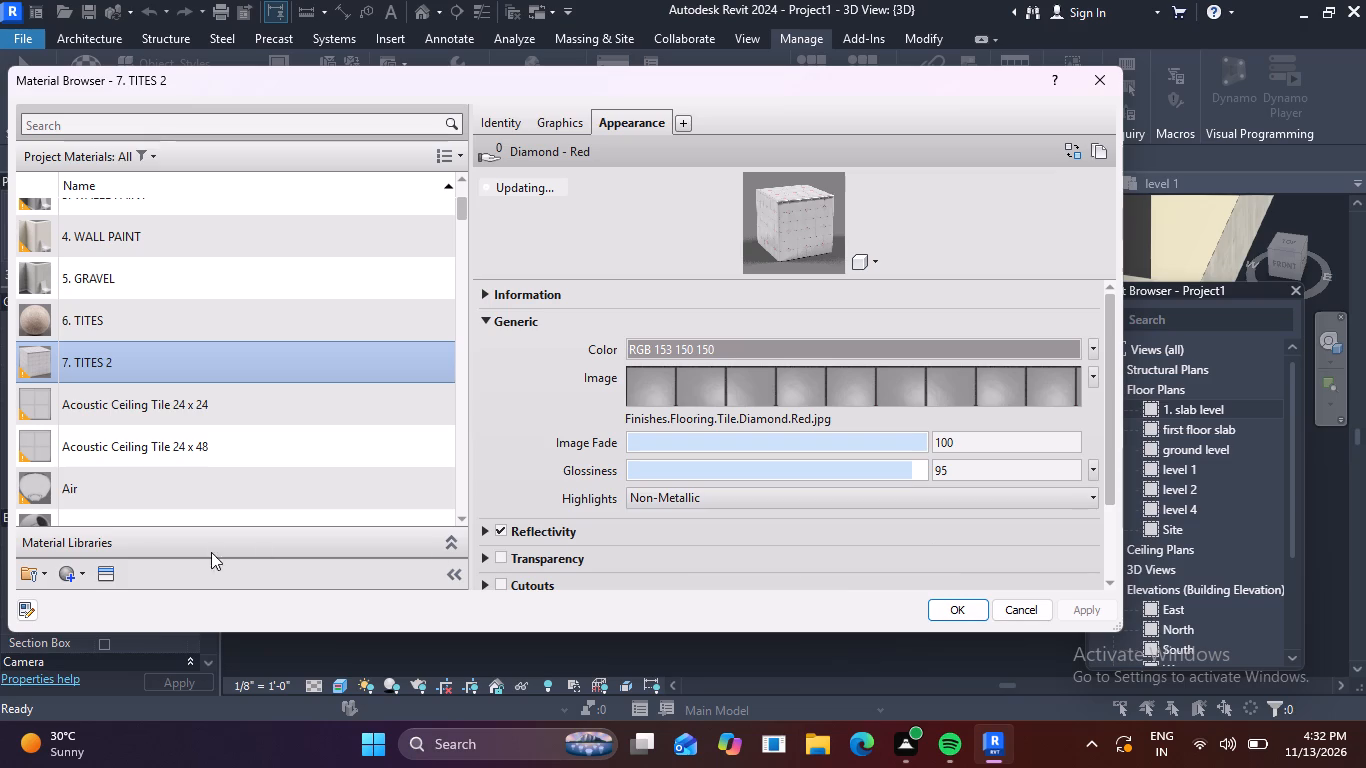
pyautogui.click(95, 569)
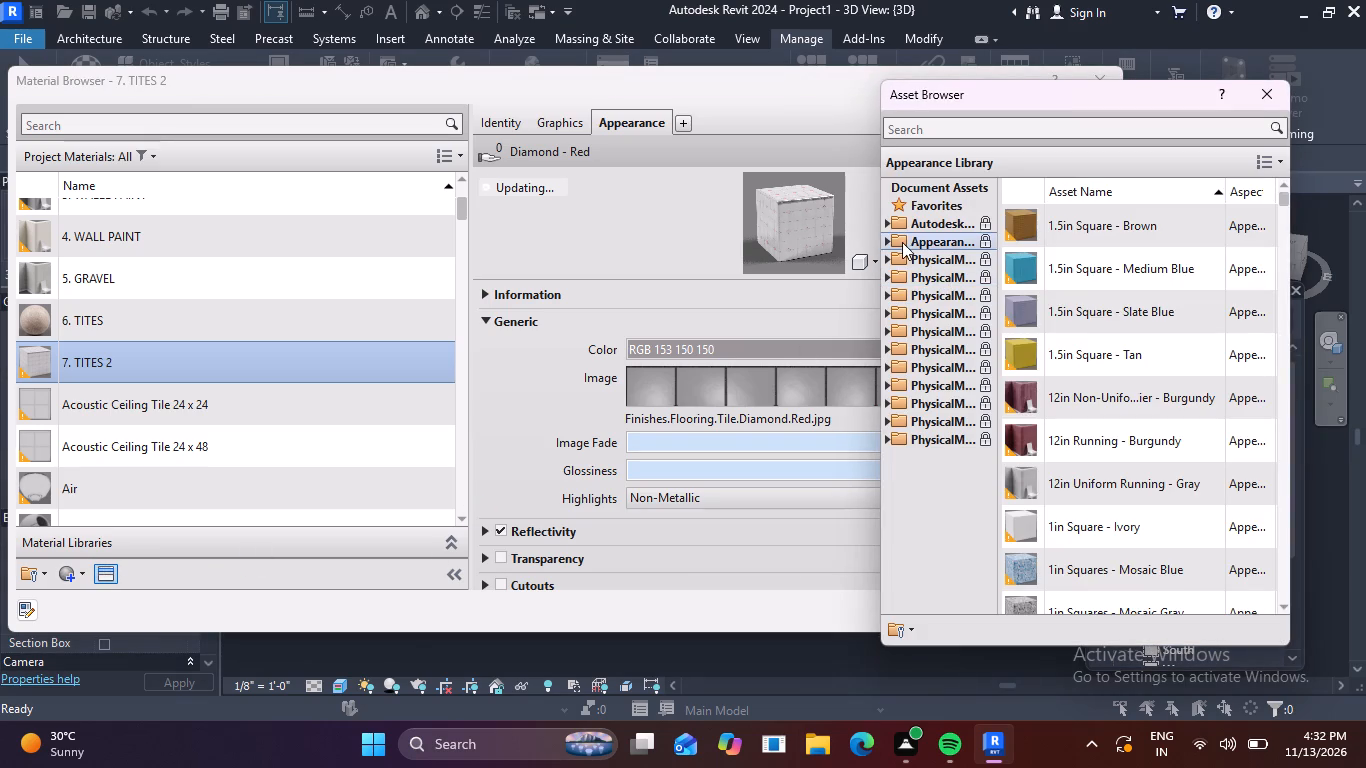
pyautogui.click(890, 241)
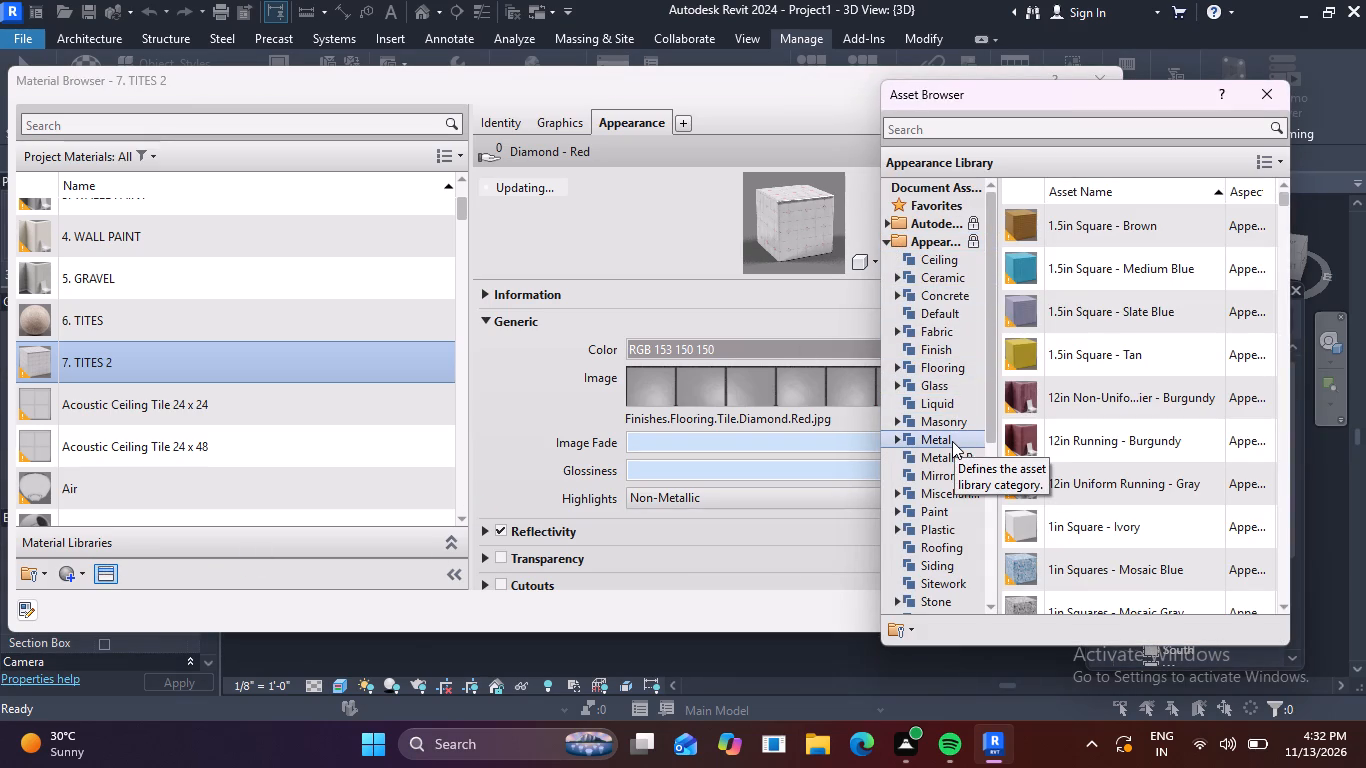
pyautogui.click(897, 368)
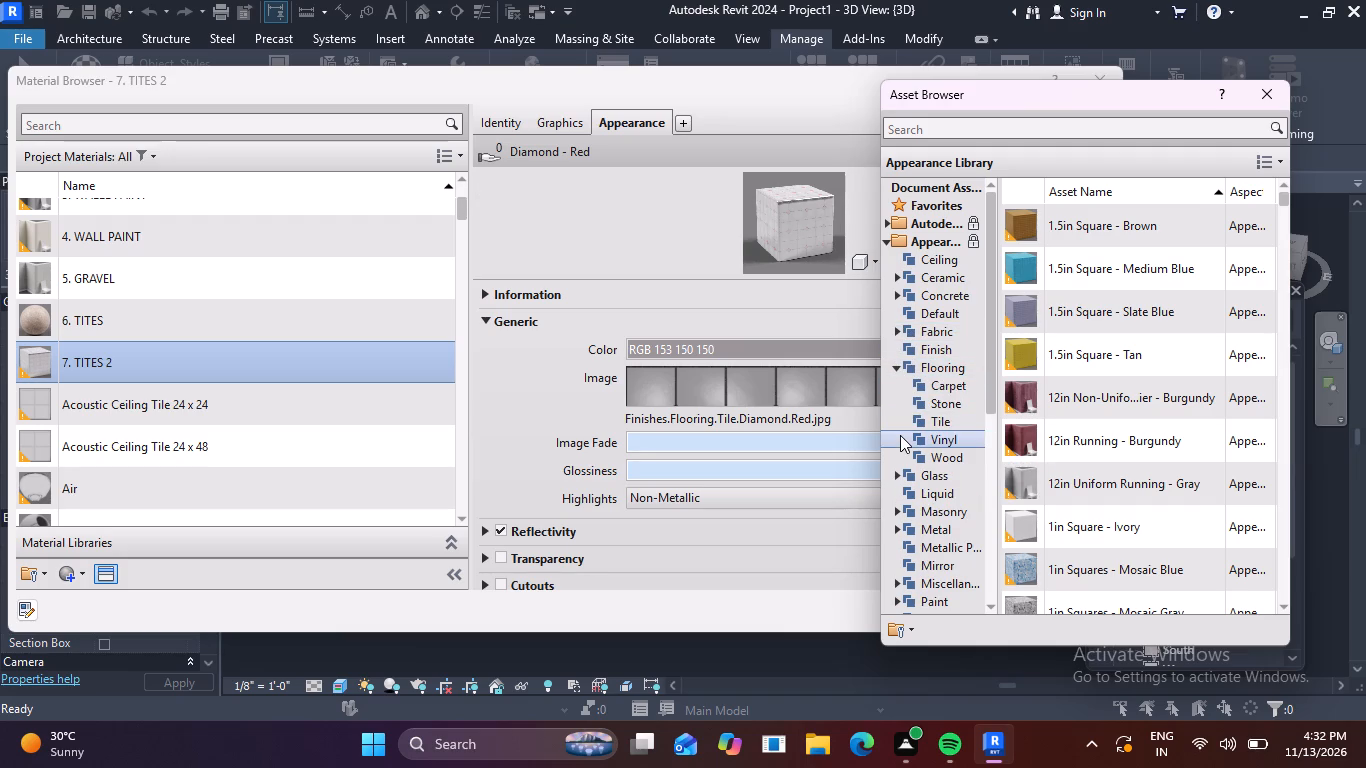
pyautogui.doubleClick(899, 426)
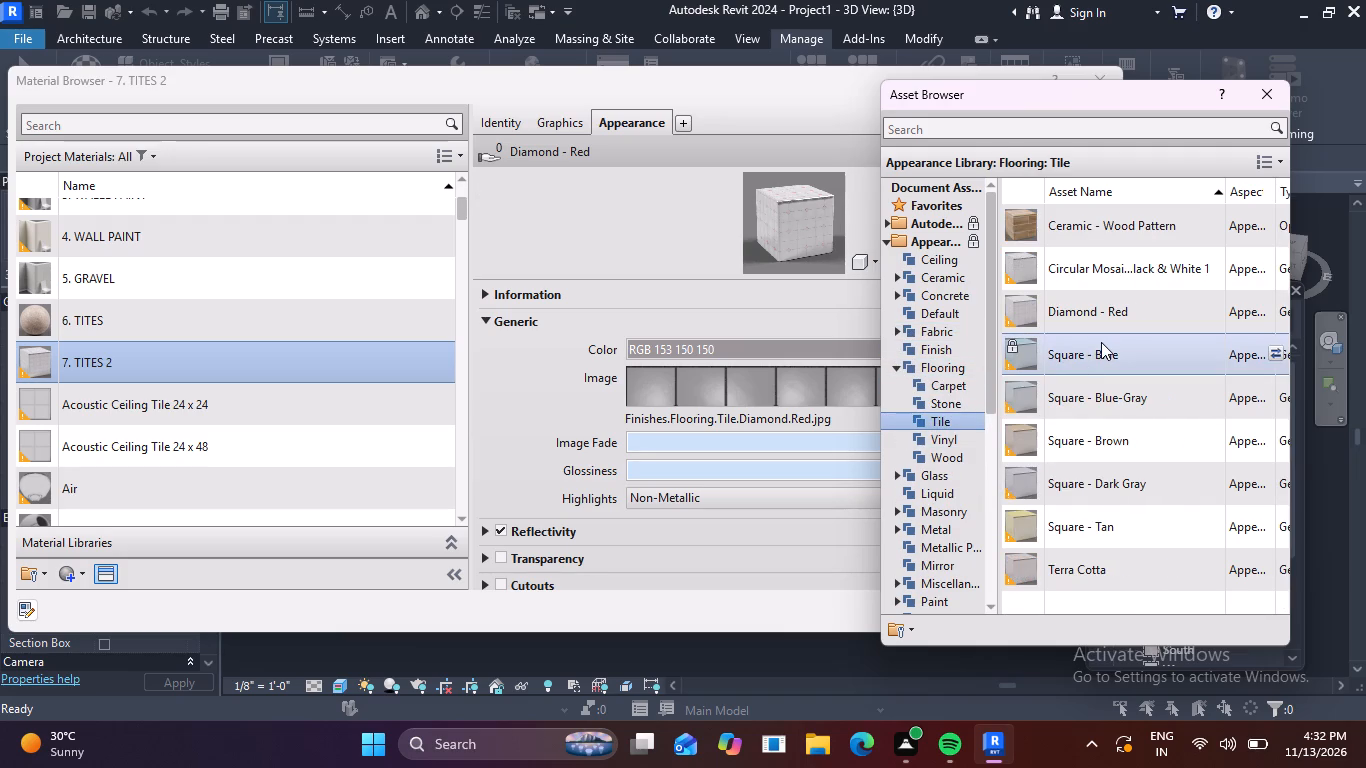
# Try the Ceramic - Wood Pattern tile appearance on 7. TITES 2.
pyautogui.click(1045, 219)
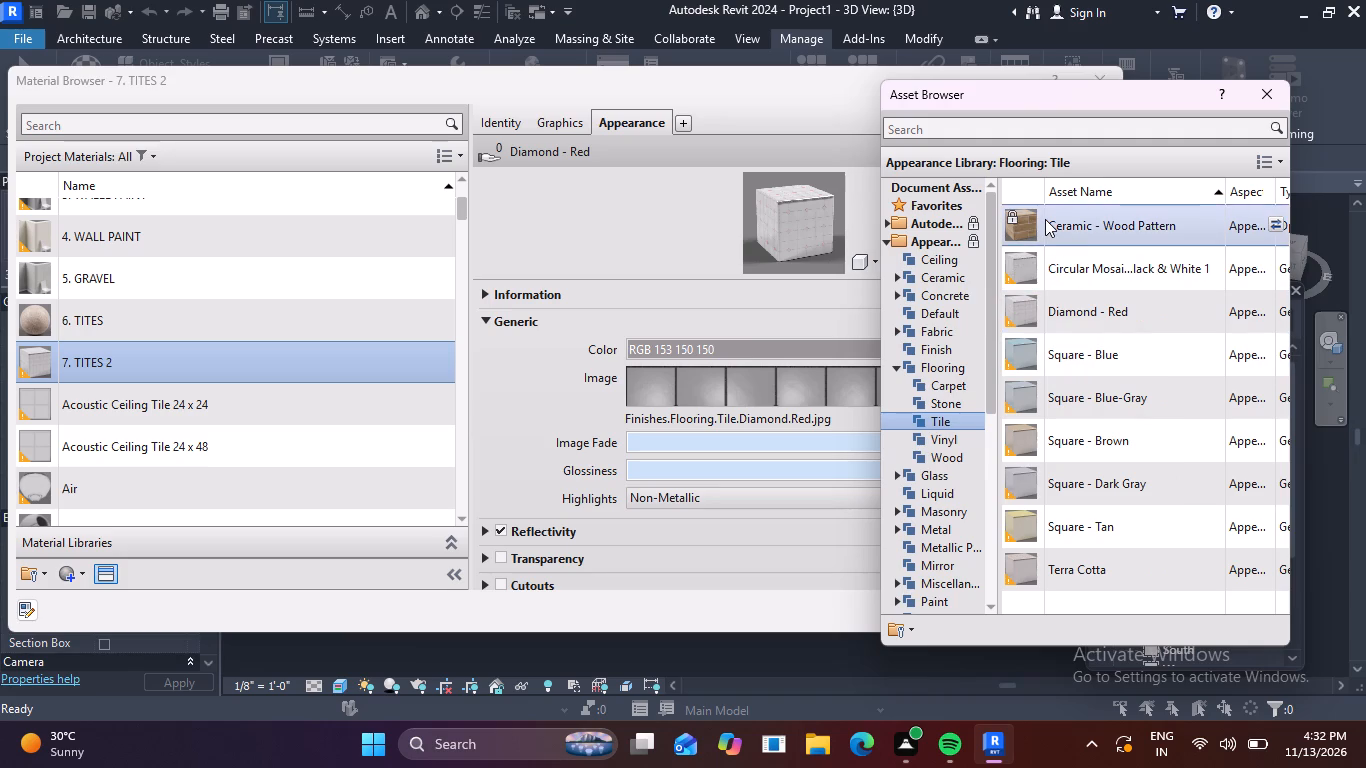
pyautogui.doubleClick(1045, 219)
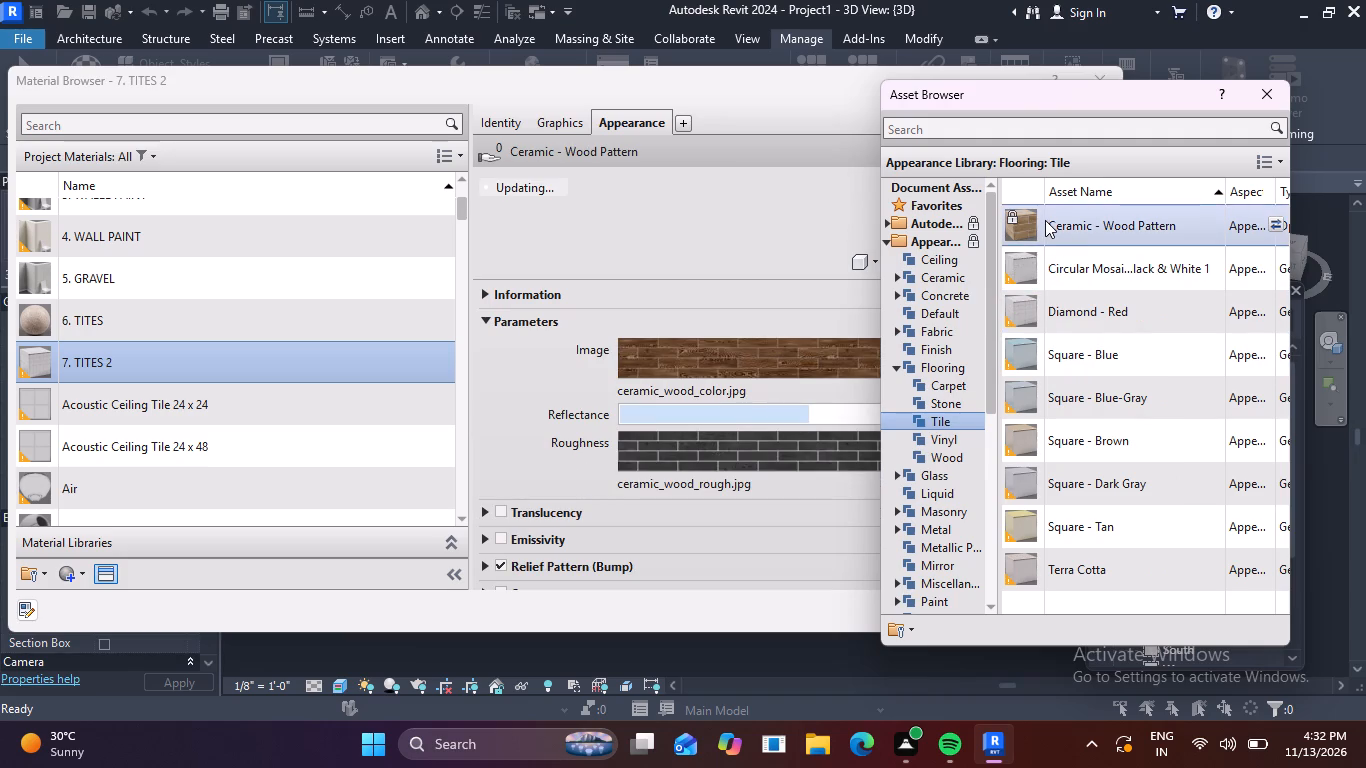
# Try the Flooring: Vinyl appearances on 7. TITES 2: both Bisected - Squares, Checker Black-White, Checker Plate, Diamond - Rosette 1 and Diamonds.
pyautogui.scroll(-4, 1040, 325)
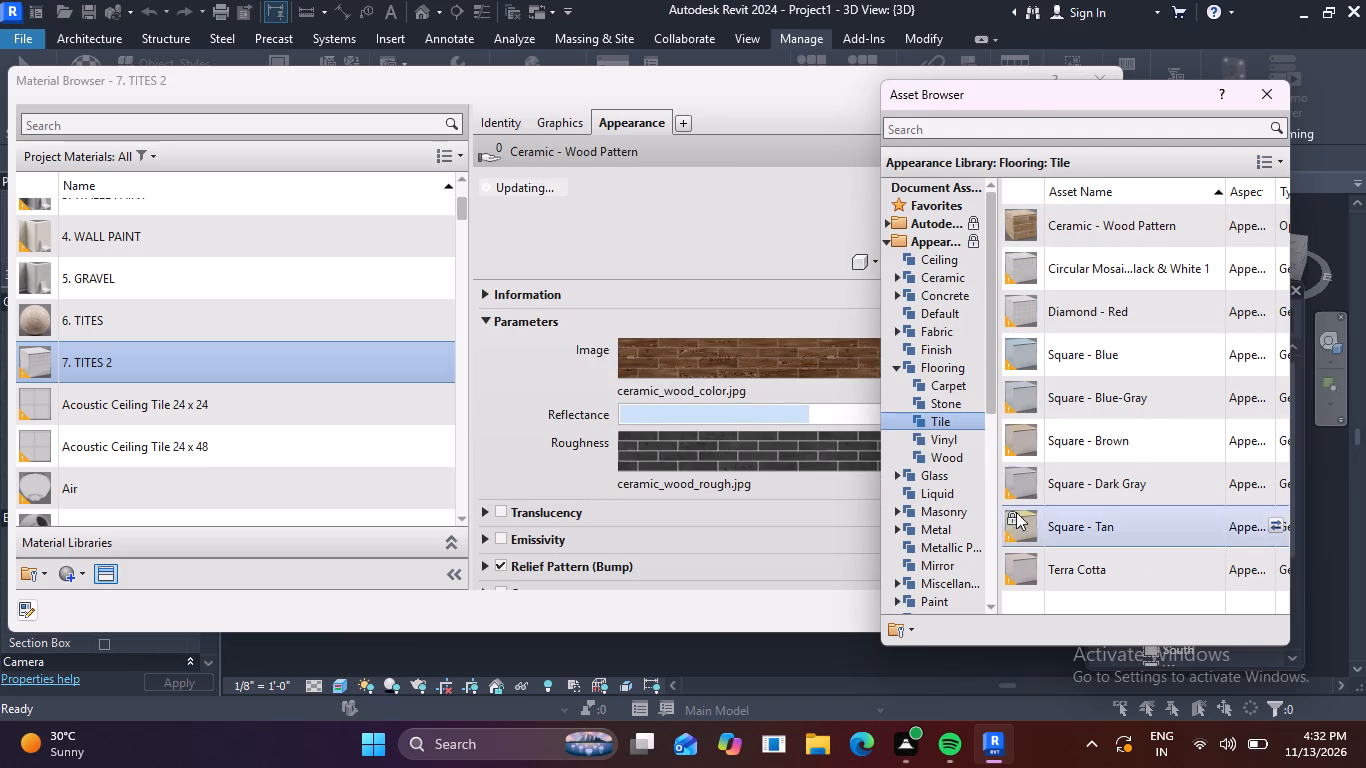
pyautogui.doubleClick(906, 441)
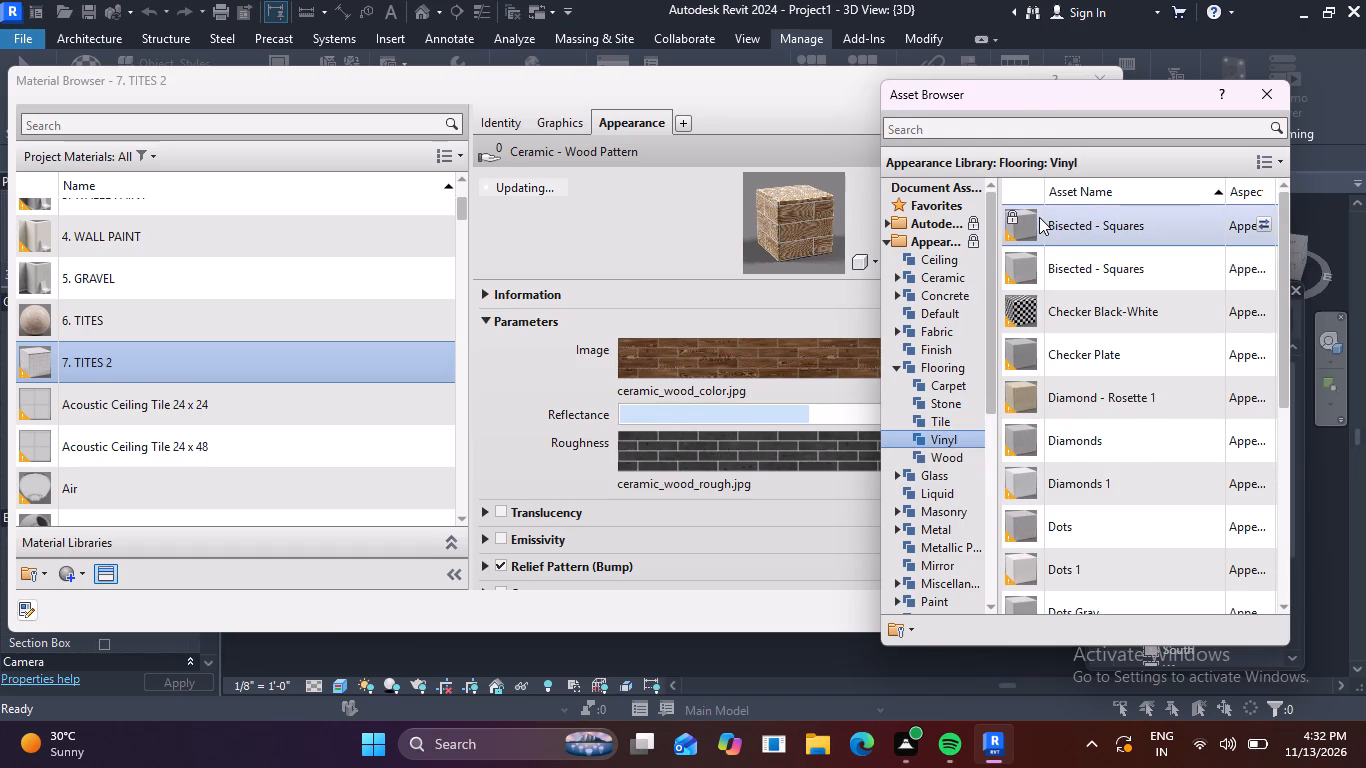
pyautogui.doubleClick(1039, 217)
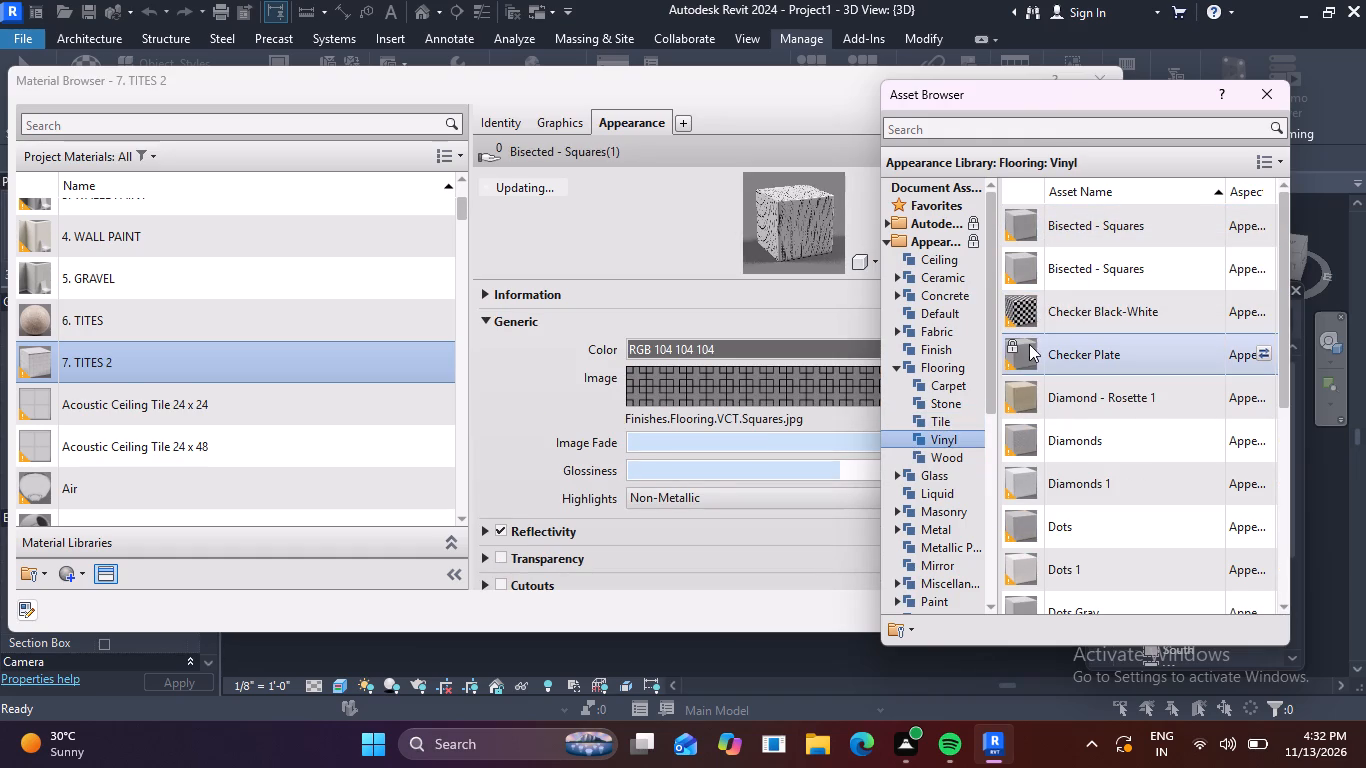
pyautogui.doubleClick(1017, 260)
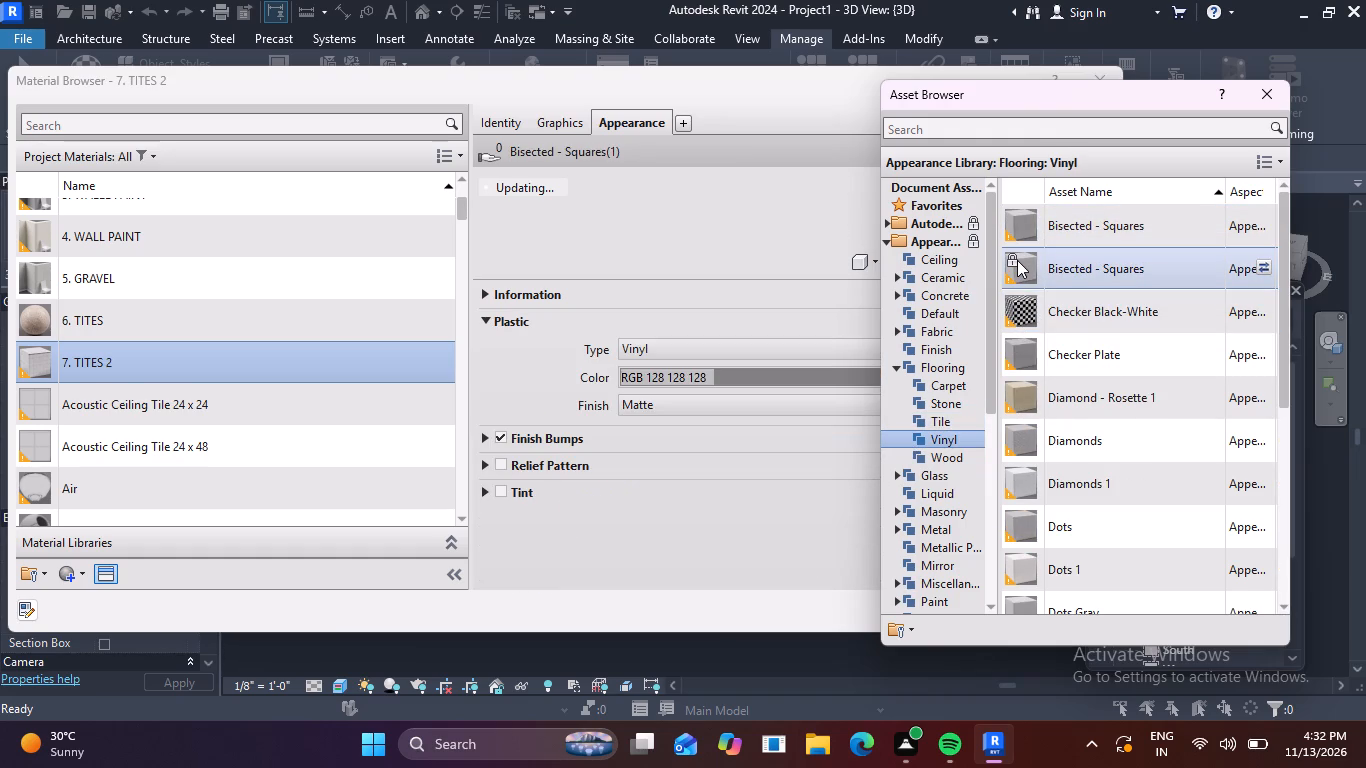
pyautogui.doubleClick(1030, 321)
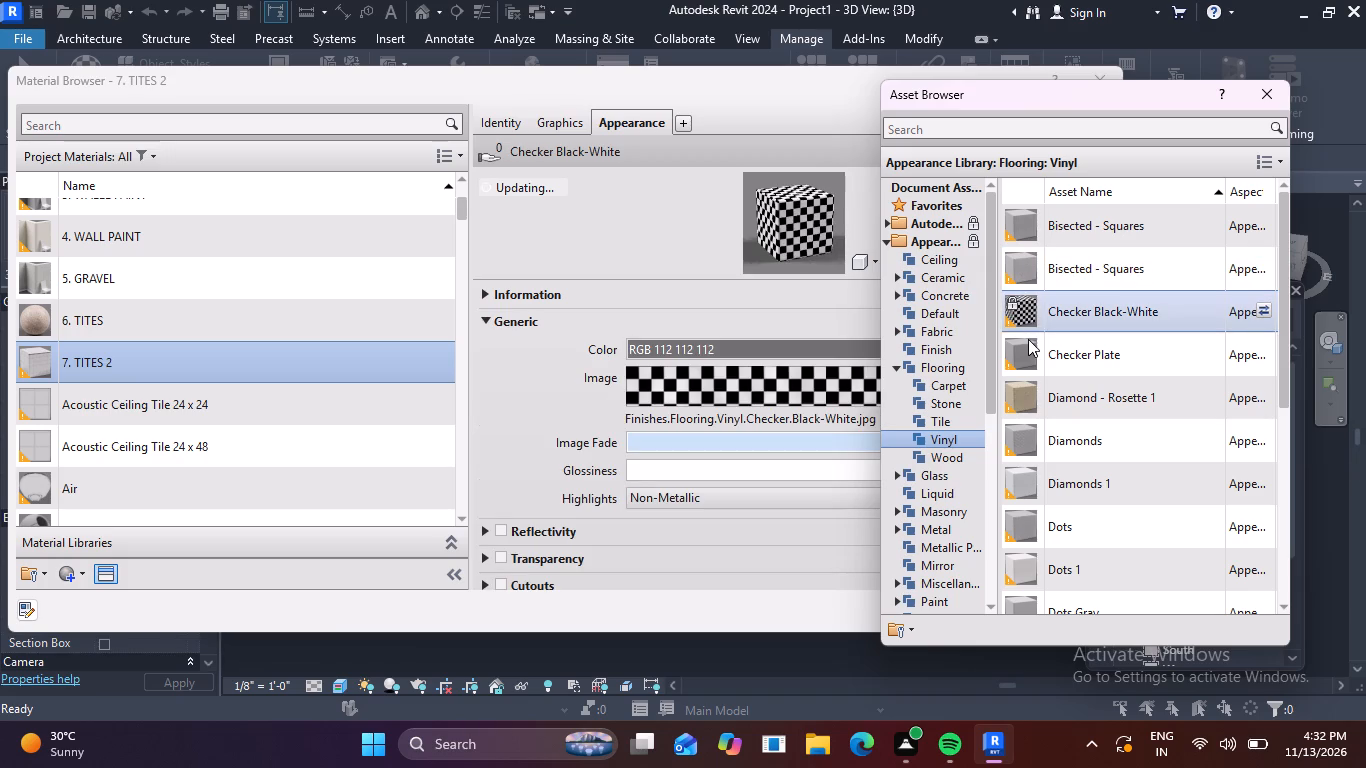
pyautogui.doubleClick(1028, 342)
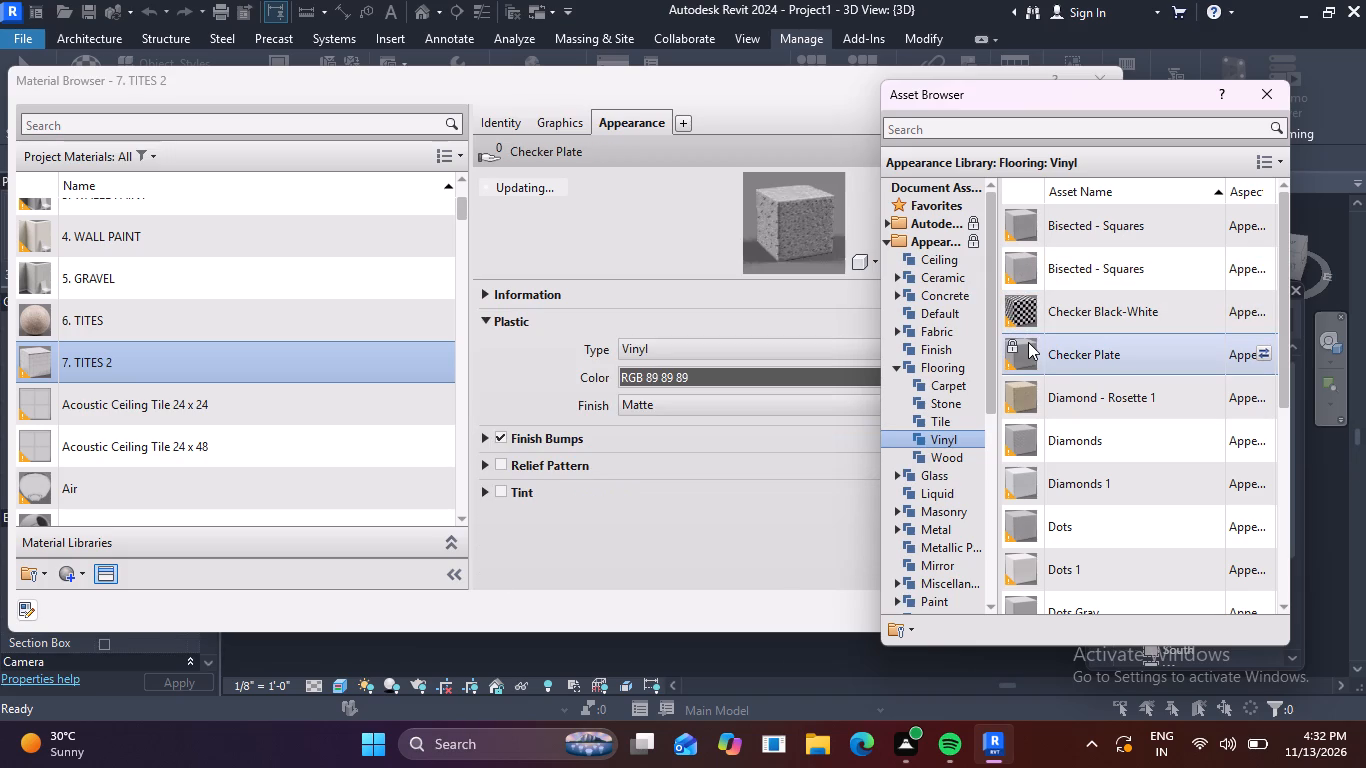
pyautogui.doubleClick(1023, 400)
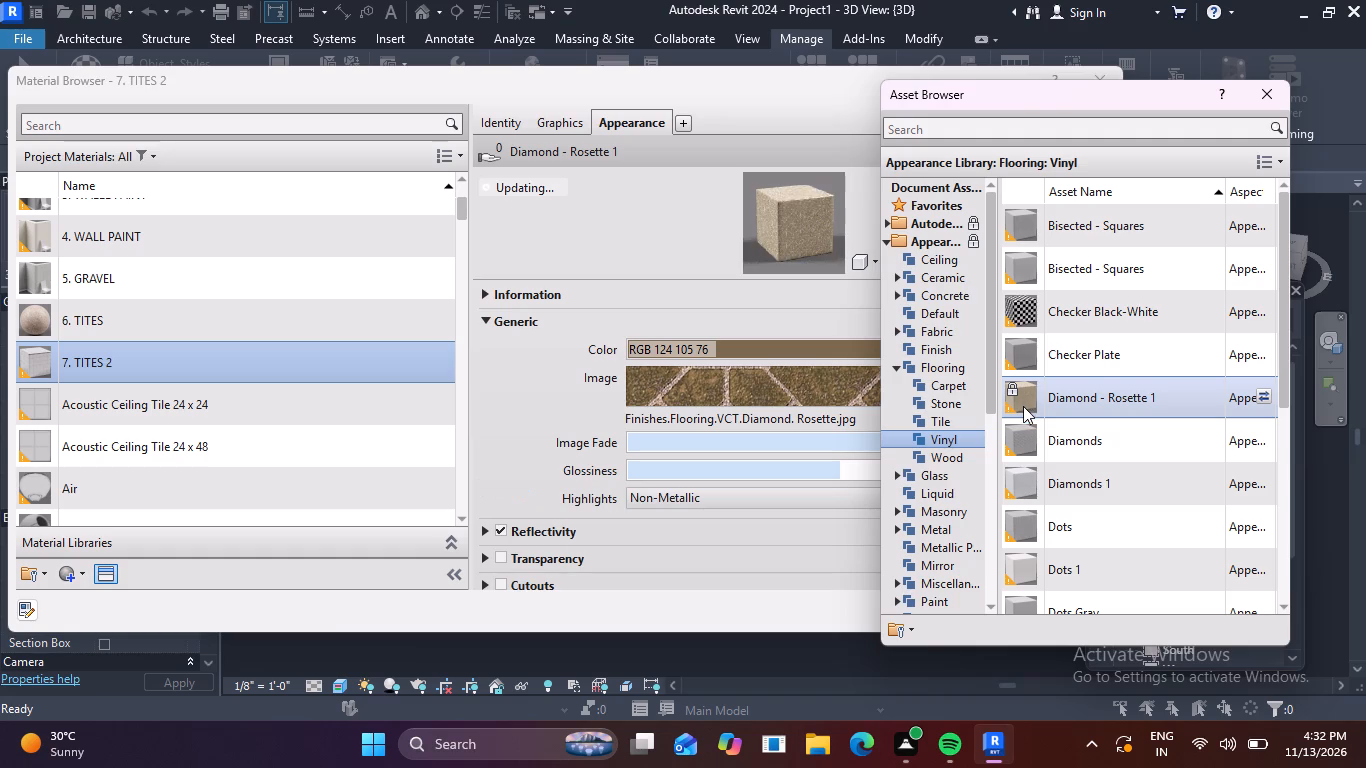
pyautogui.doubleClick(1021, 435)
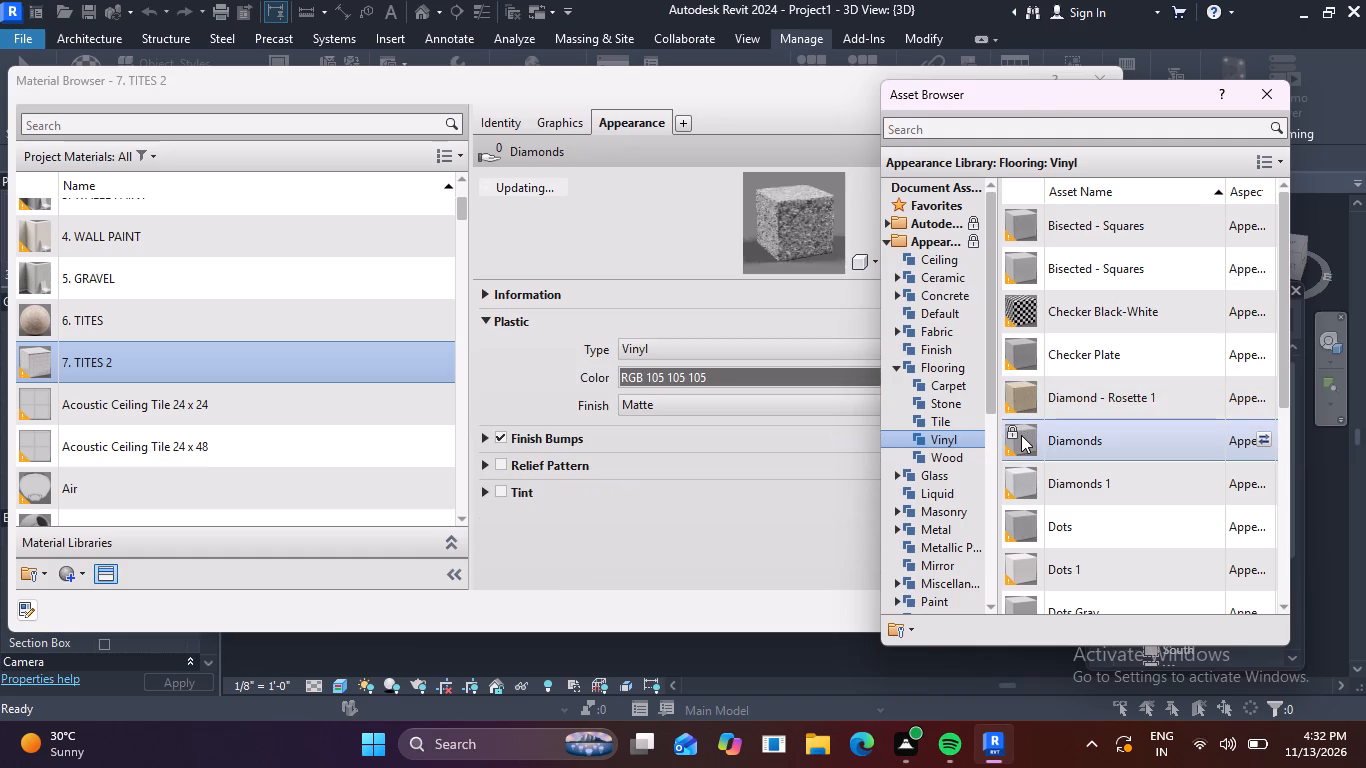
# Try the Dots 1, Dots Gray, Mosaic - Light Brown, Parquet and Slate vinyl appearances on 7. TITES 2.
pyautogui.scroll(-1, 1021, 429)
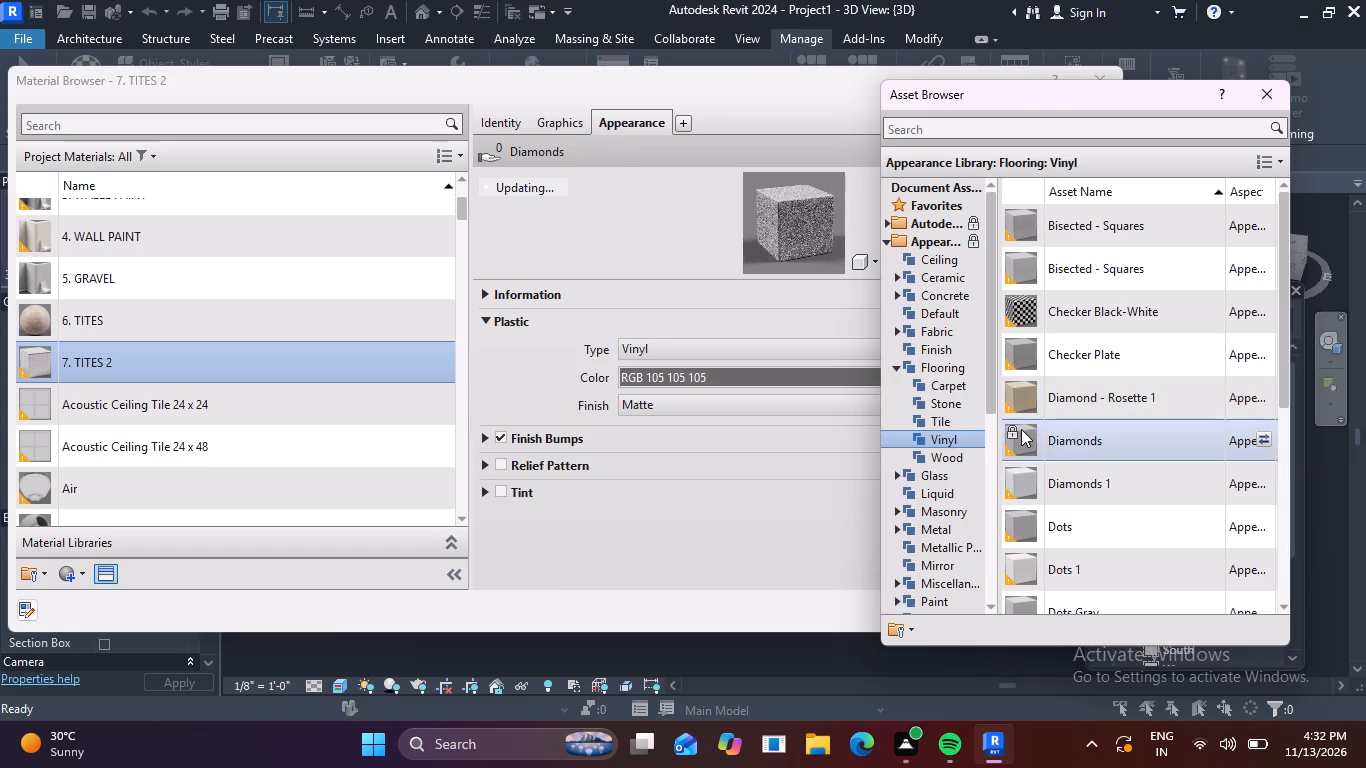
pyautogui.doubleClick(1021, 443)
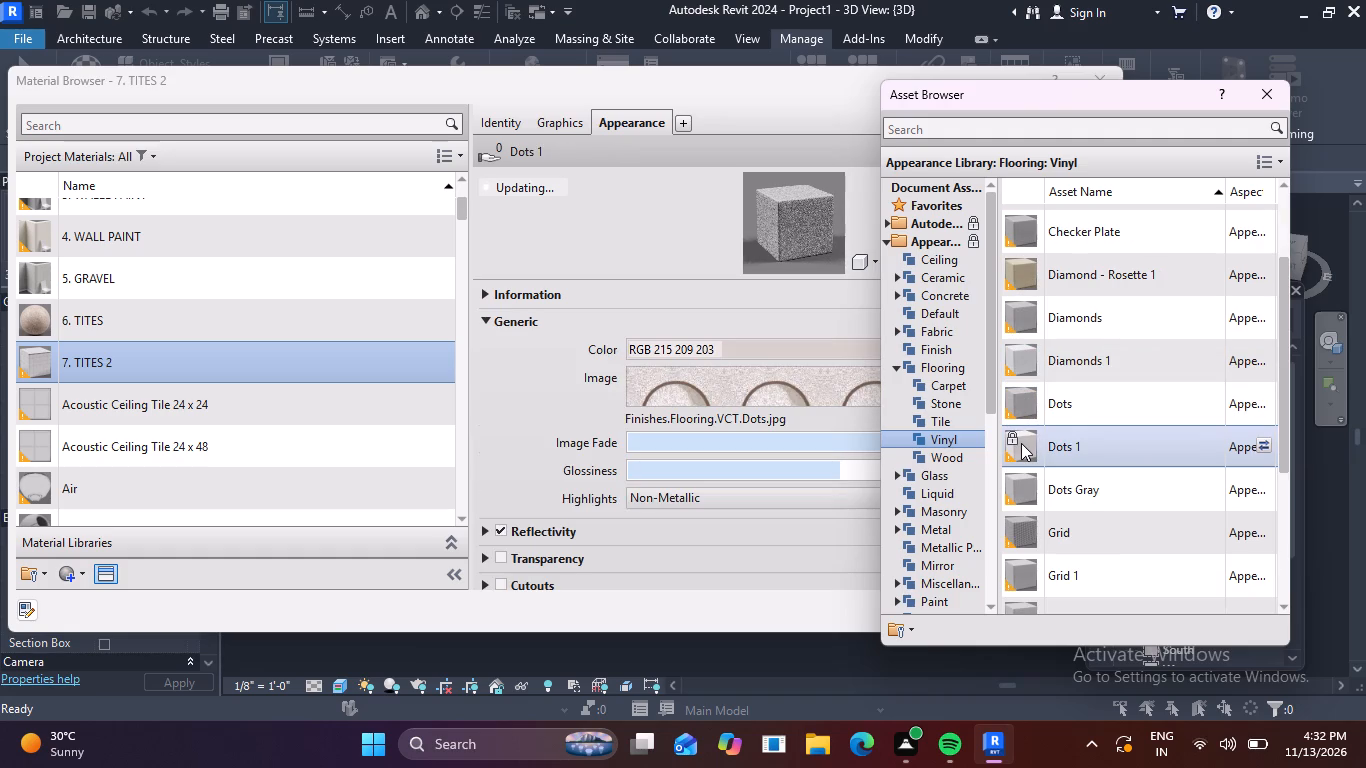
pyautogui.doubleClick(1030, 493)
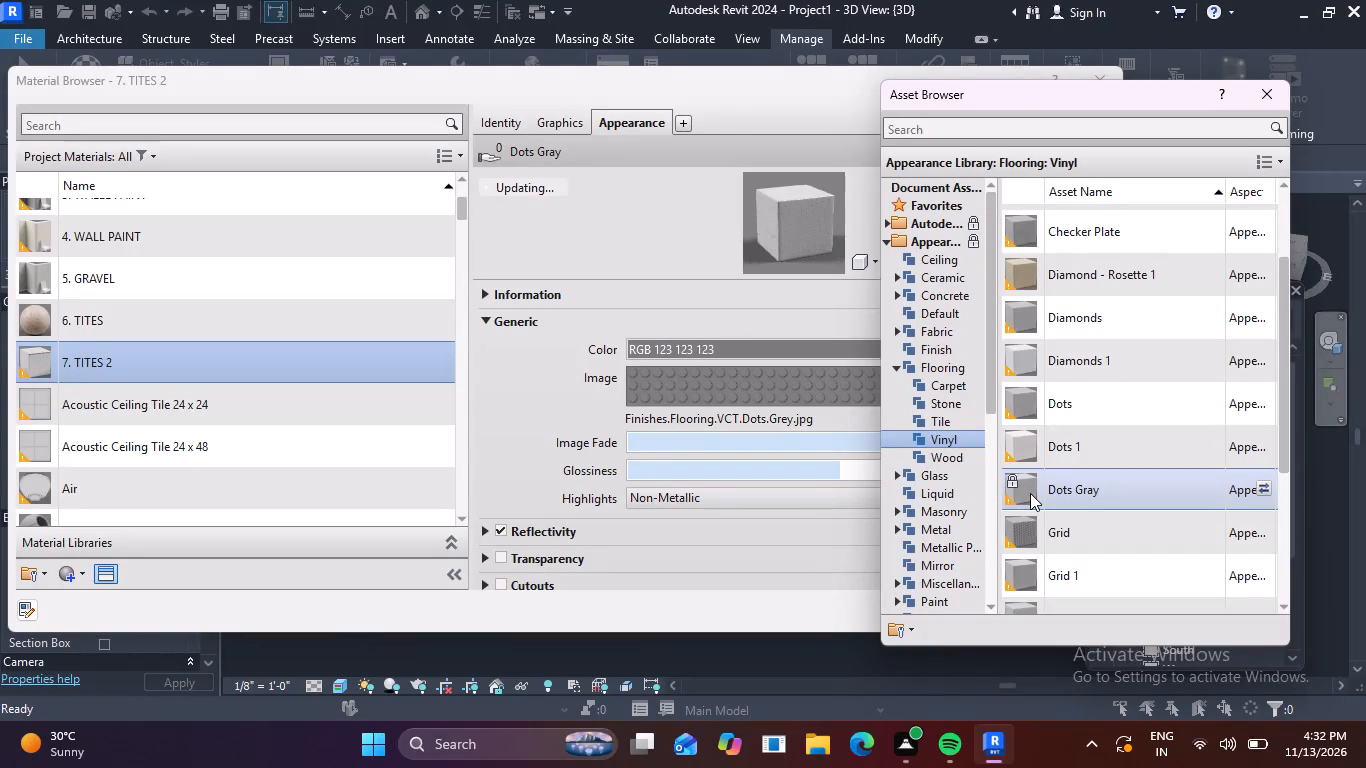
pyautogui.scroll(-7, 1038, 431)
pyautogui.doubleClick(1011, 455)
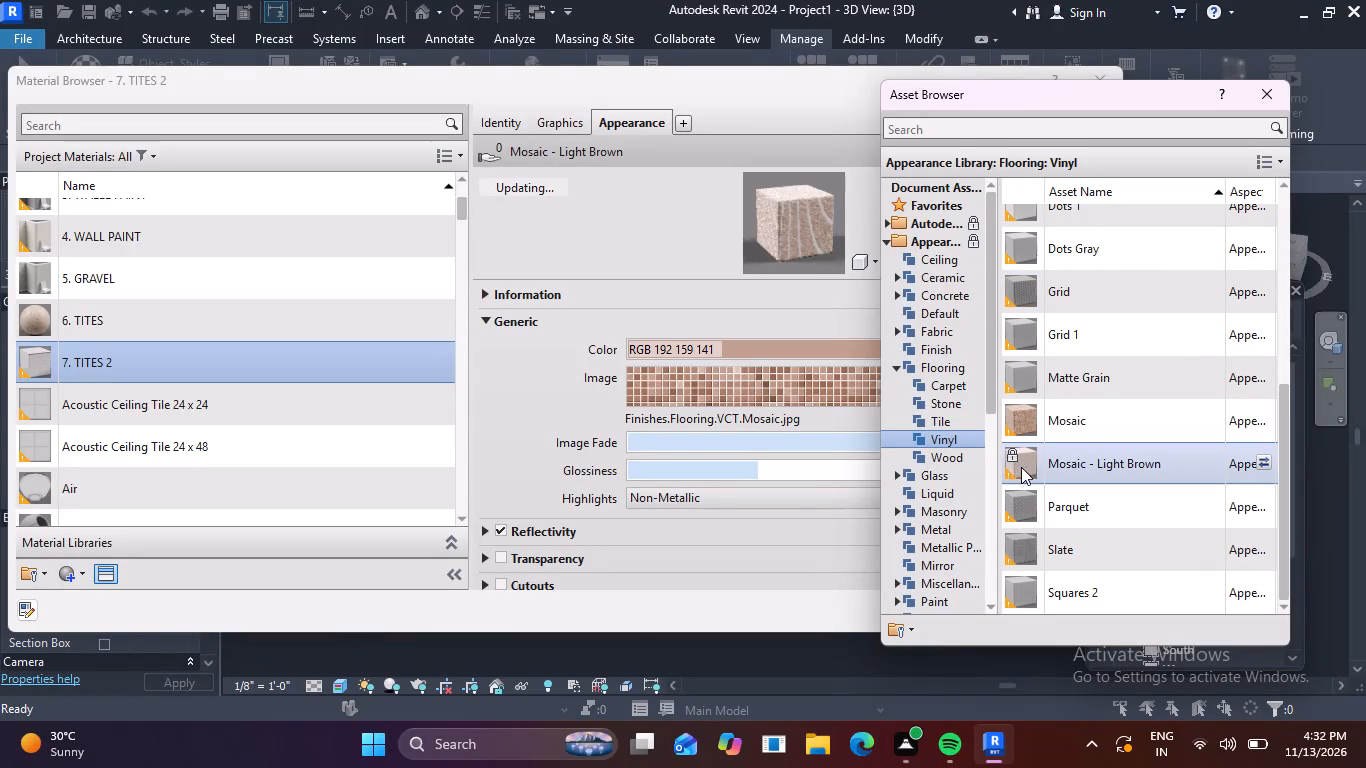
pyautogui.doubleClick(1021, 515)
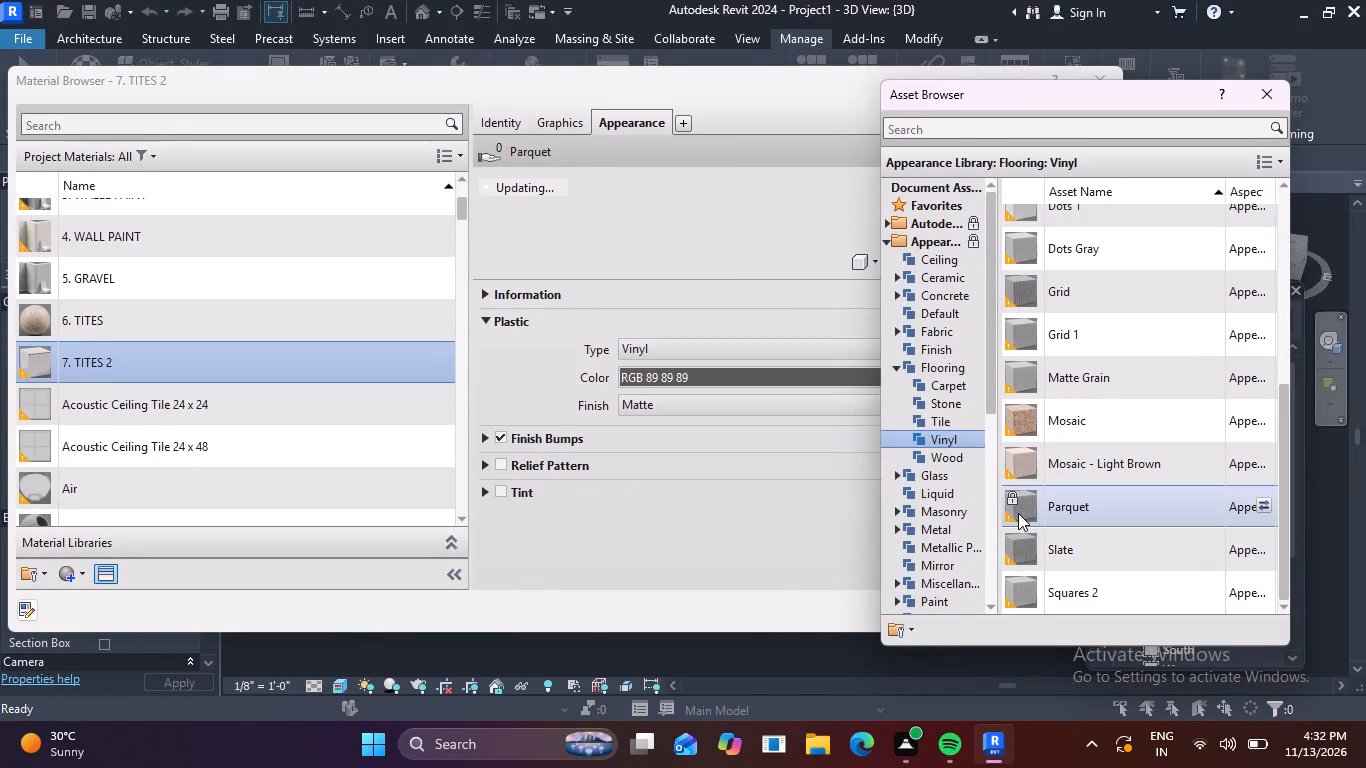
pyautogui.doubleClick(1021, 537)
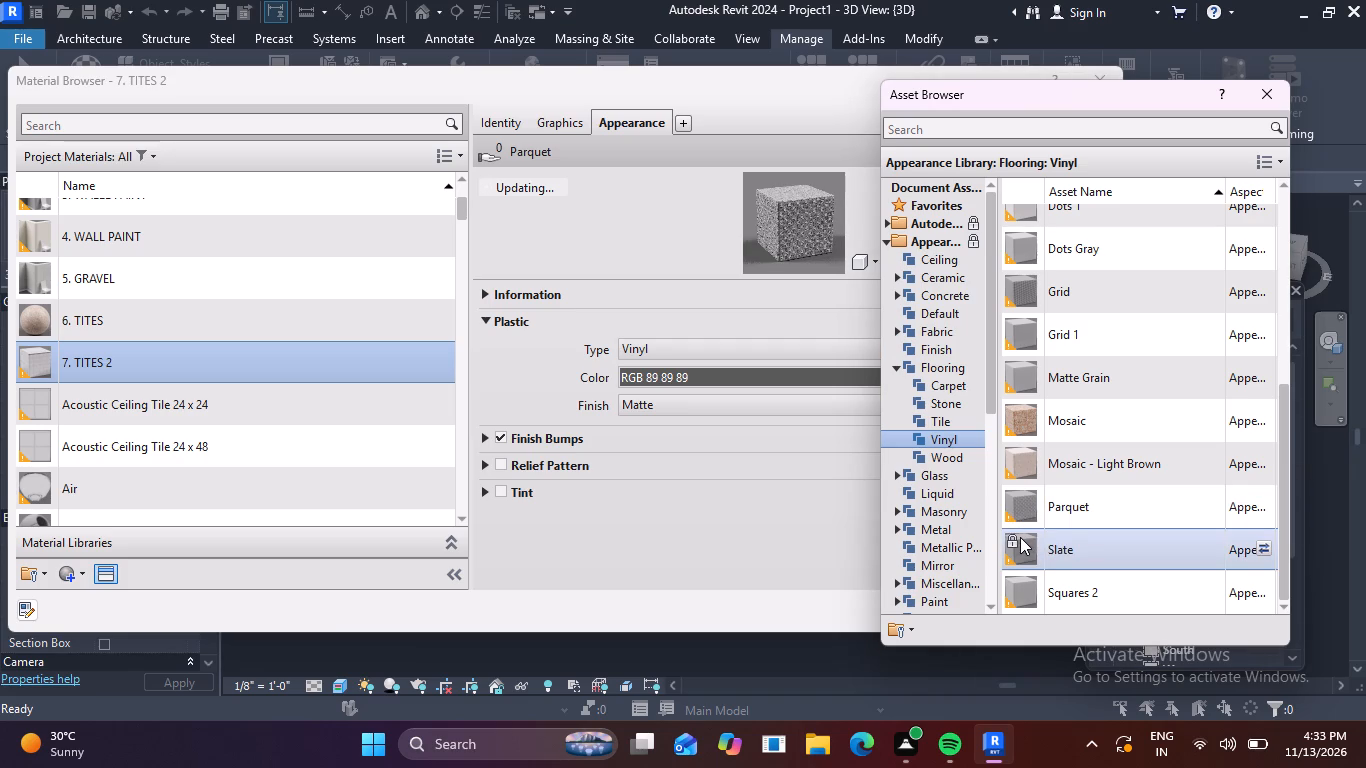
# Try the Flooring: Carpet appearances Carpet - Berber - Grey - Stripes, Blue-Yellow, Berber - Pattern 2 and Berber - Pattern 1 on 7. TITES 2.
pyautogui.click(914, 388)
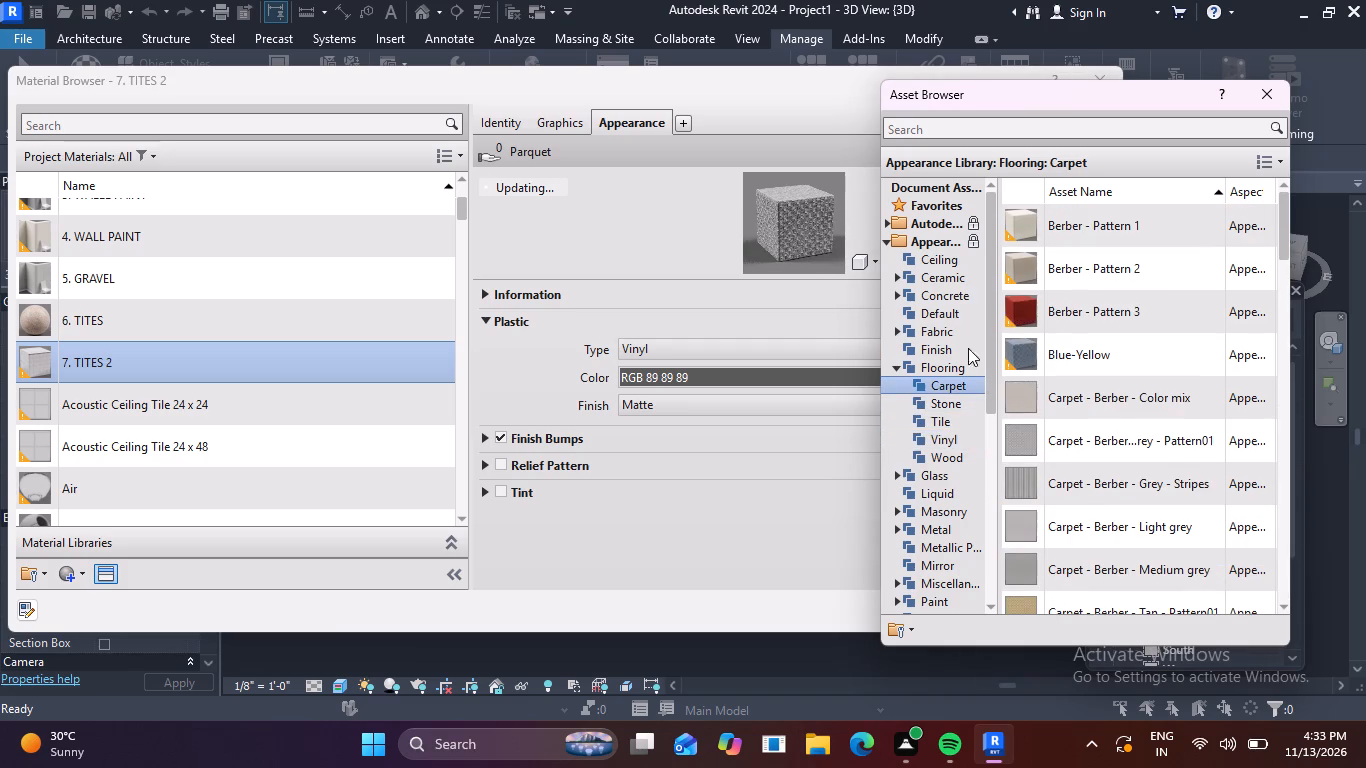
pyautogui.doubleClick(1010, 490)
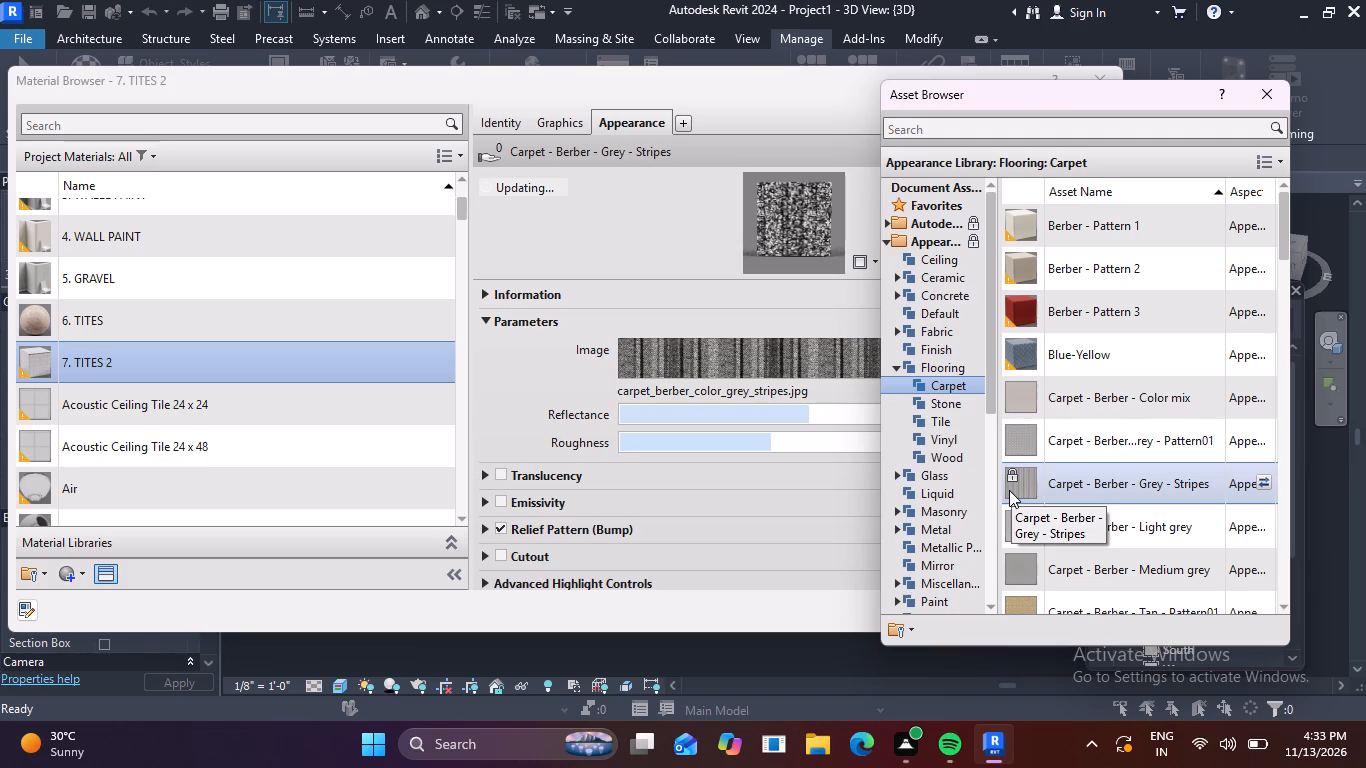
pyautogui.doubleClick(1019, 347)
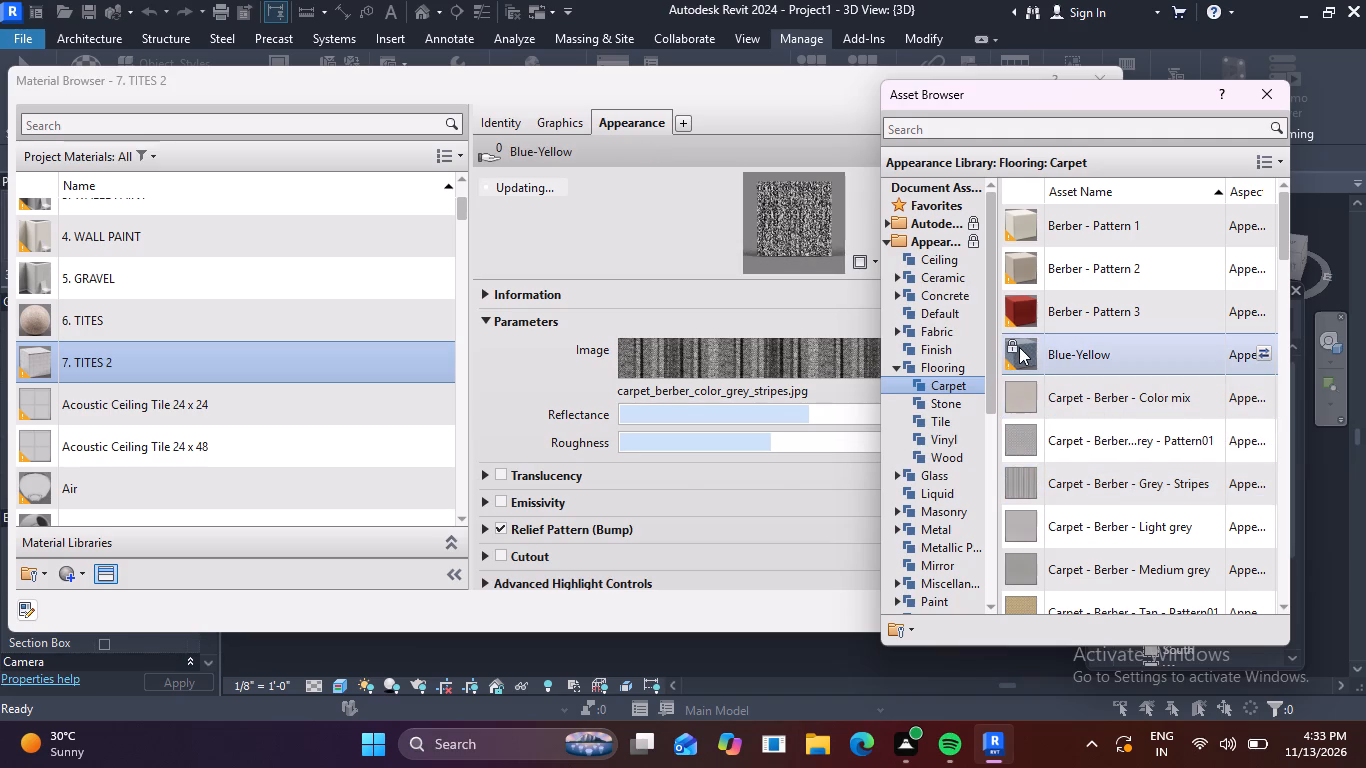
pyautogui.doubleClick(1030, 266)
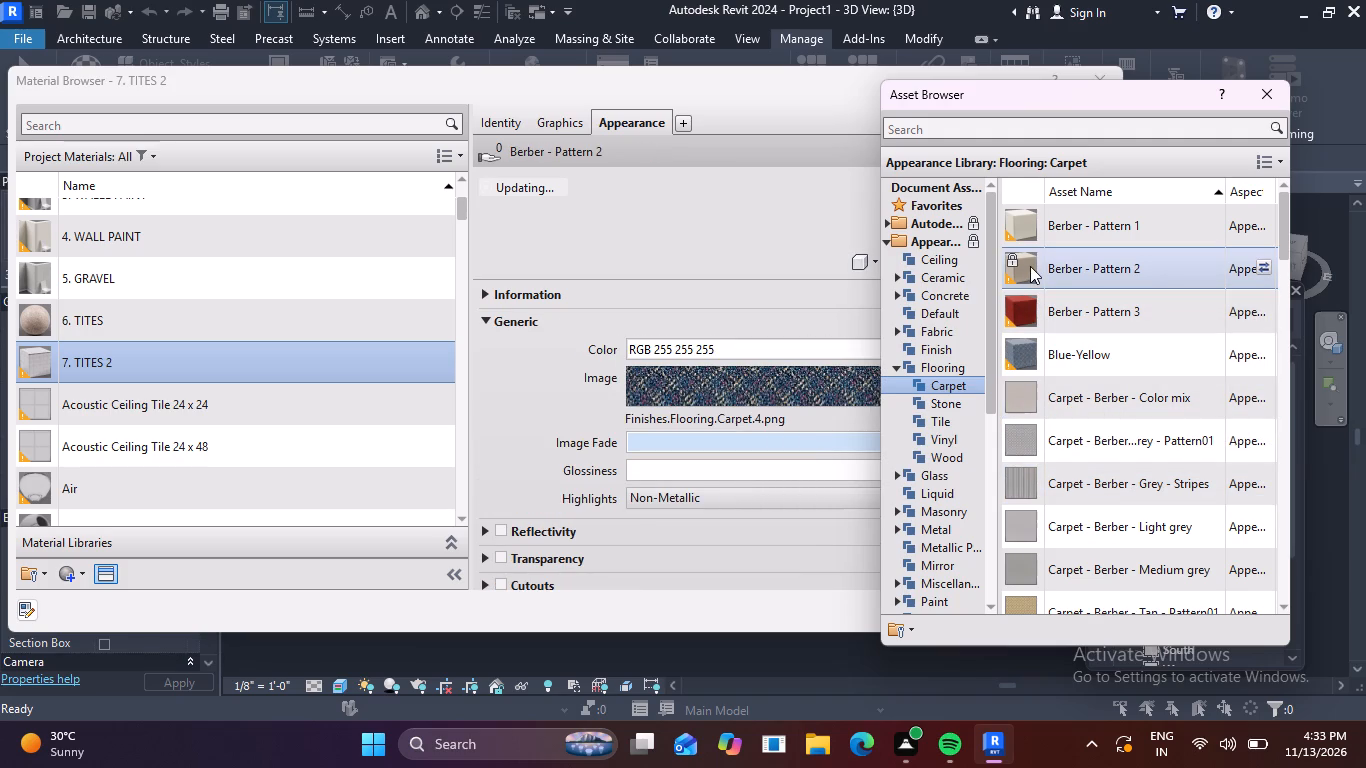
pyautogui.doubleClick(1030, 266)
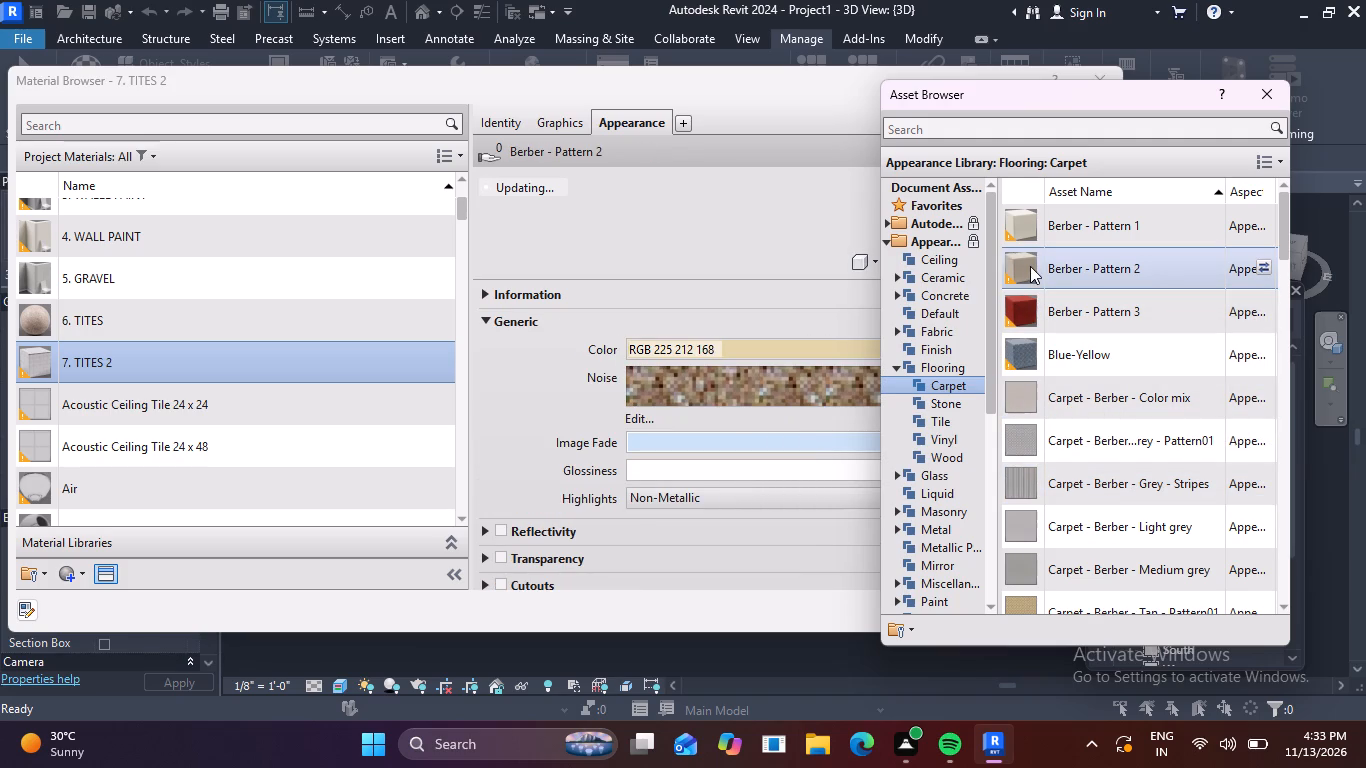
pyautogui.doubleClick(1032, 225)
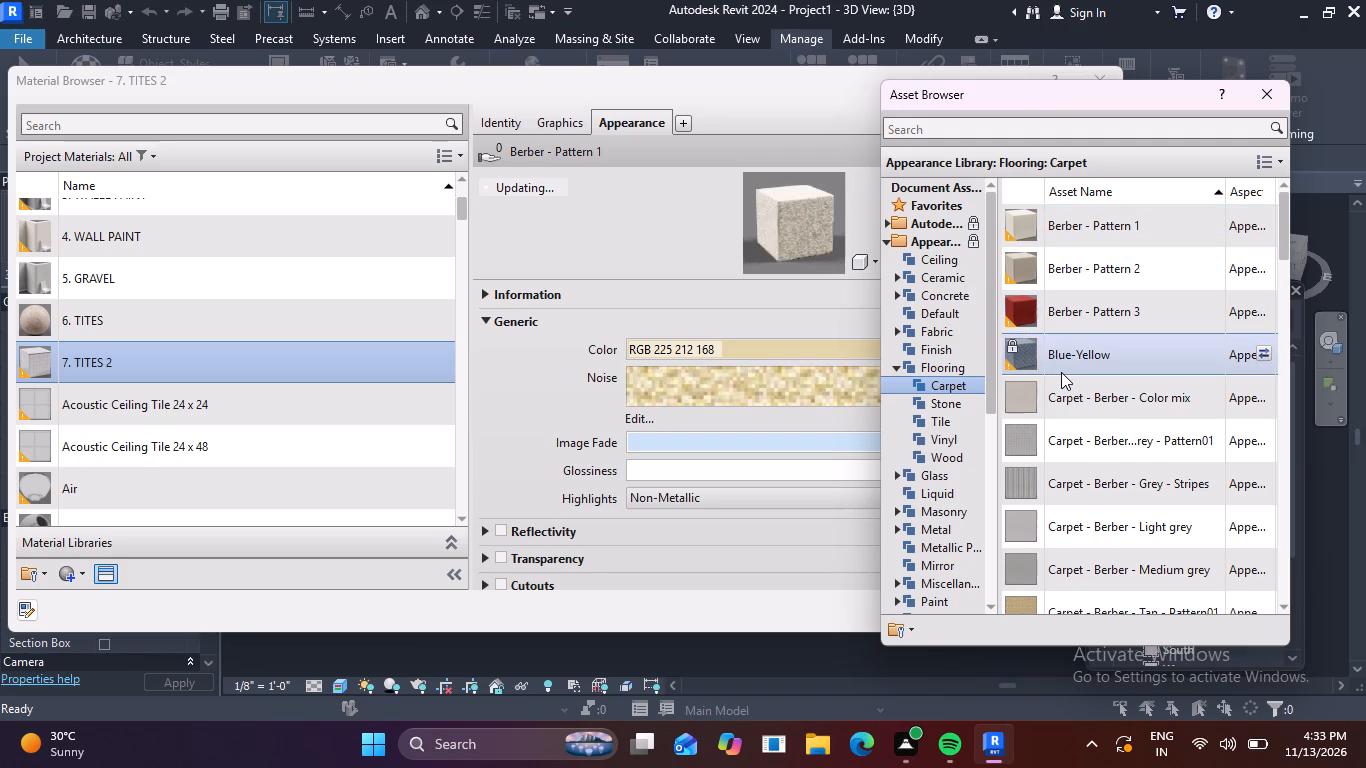
# Assign the Carpet Tiles - 24x24in - Striped Light - Stacked appearance to 7. TITES 2.
pyautogui.scroll(-5, 1061, 372)
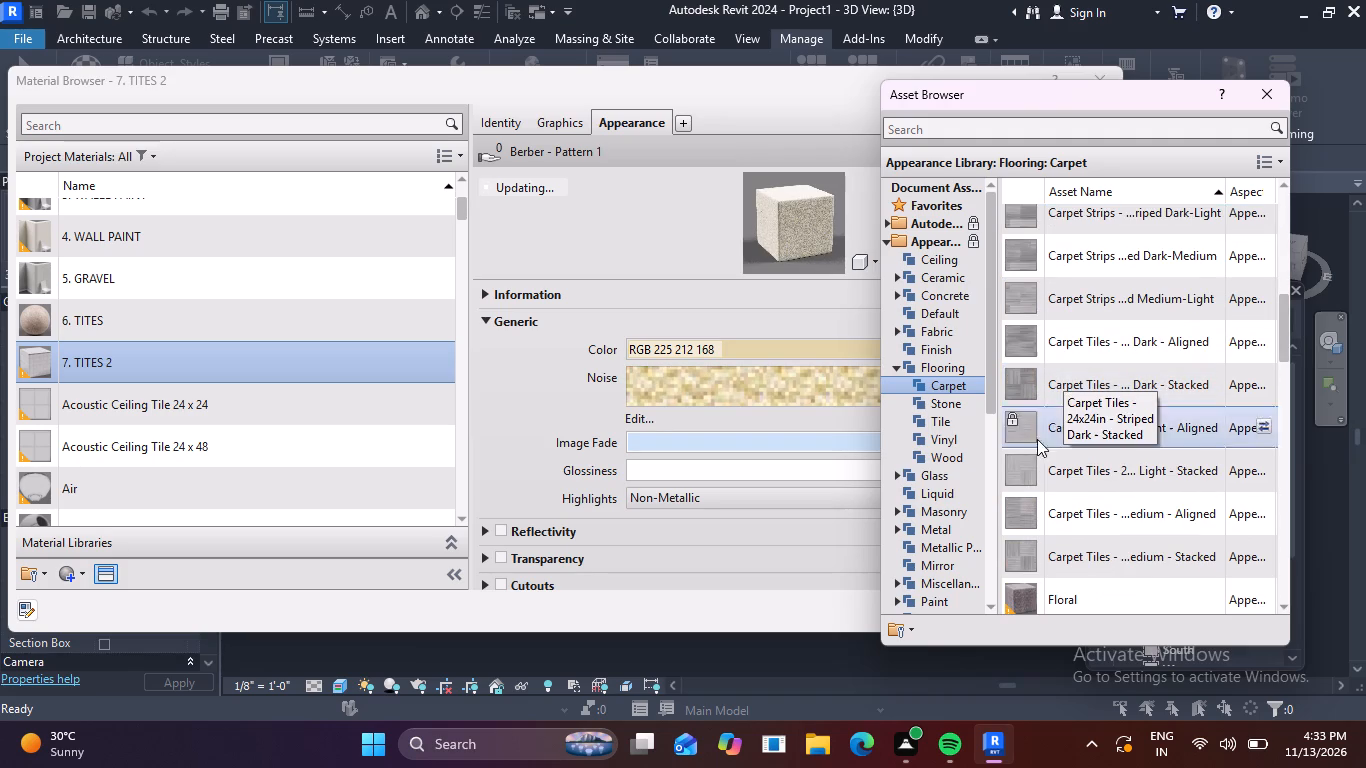
pyautogui.doubleClick(1038, 465)
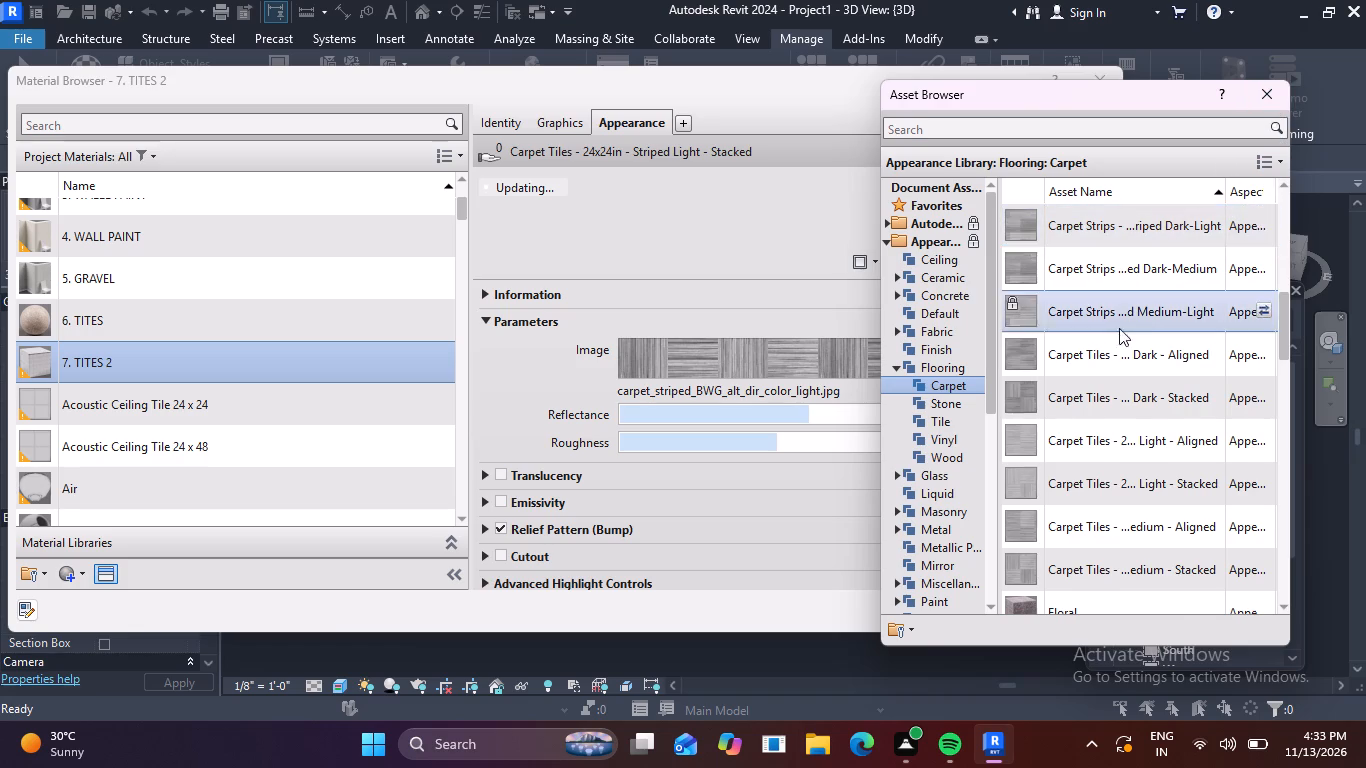
# Assign the Low Pile - Beige carpet appearance to 7. TITES 2 and accept the material changes.
pyautogui.scroll(-1, 1101, 348)
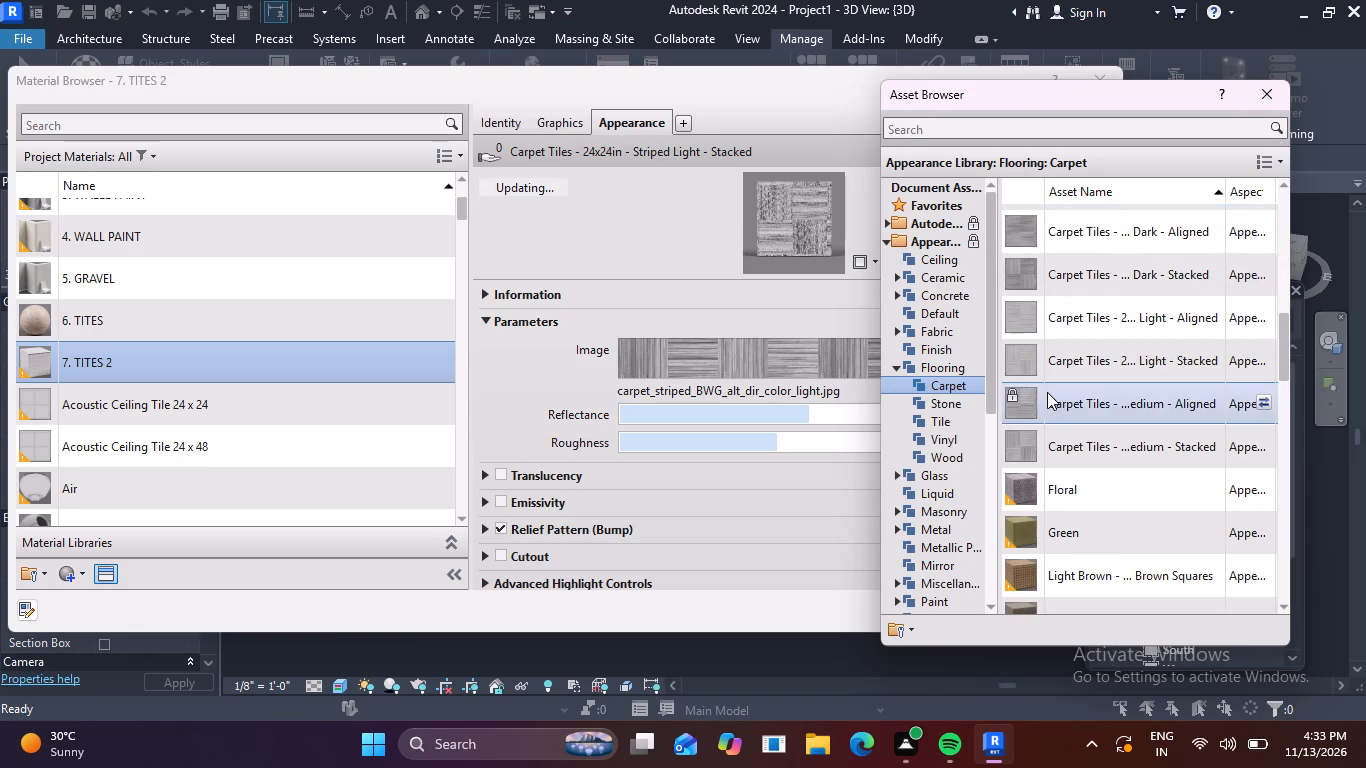
pyautogui.scroll(-1, 1046, 375)
pyautogui.scroll(3, 1046, 375)
pyautogui.scroll(-4, 1047, 322)
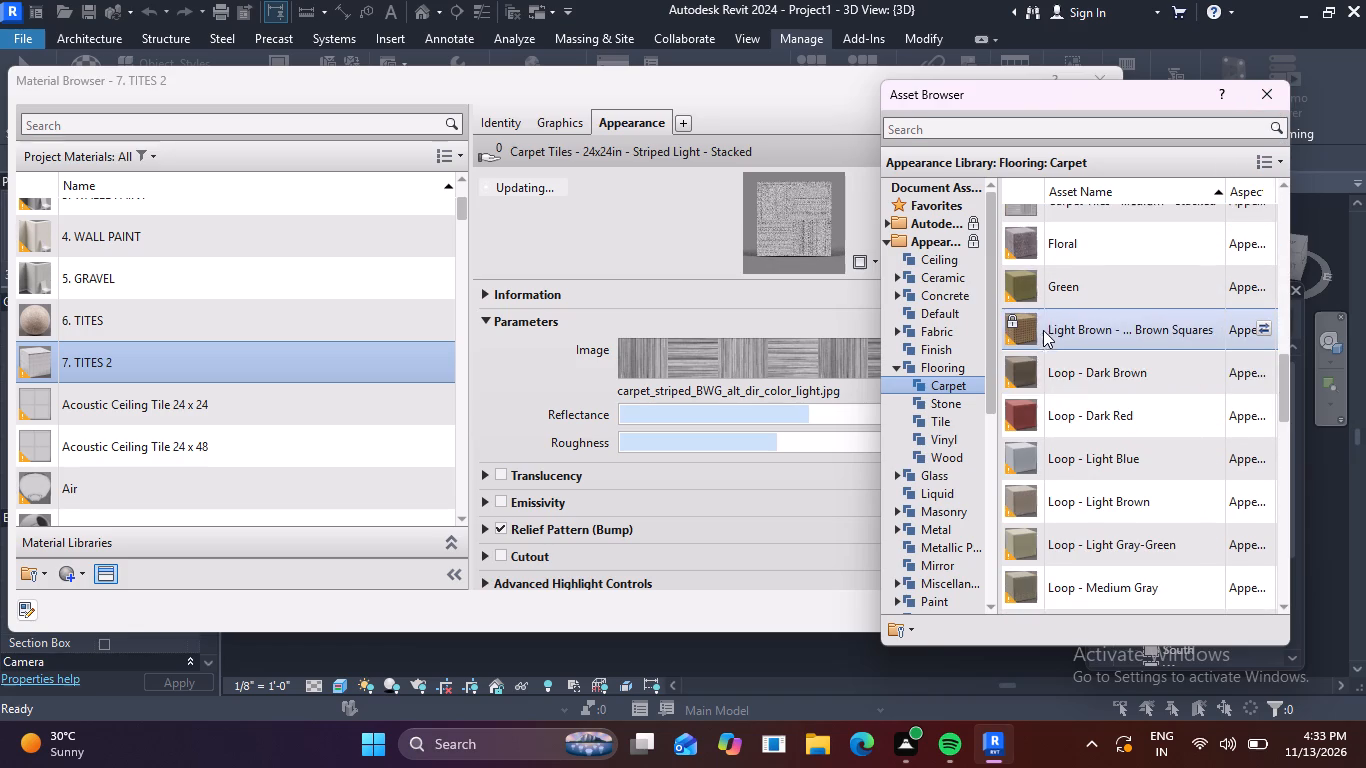
pyautogui.scroll(-1, 1038, 366)
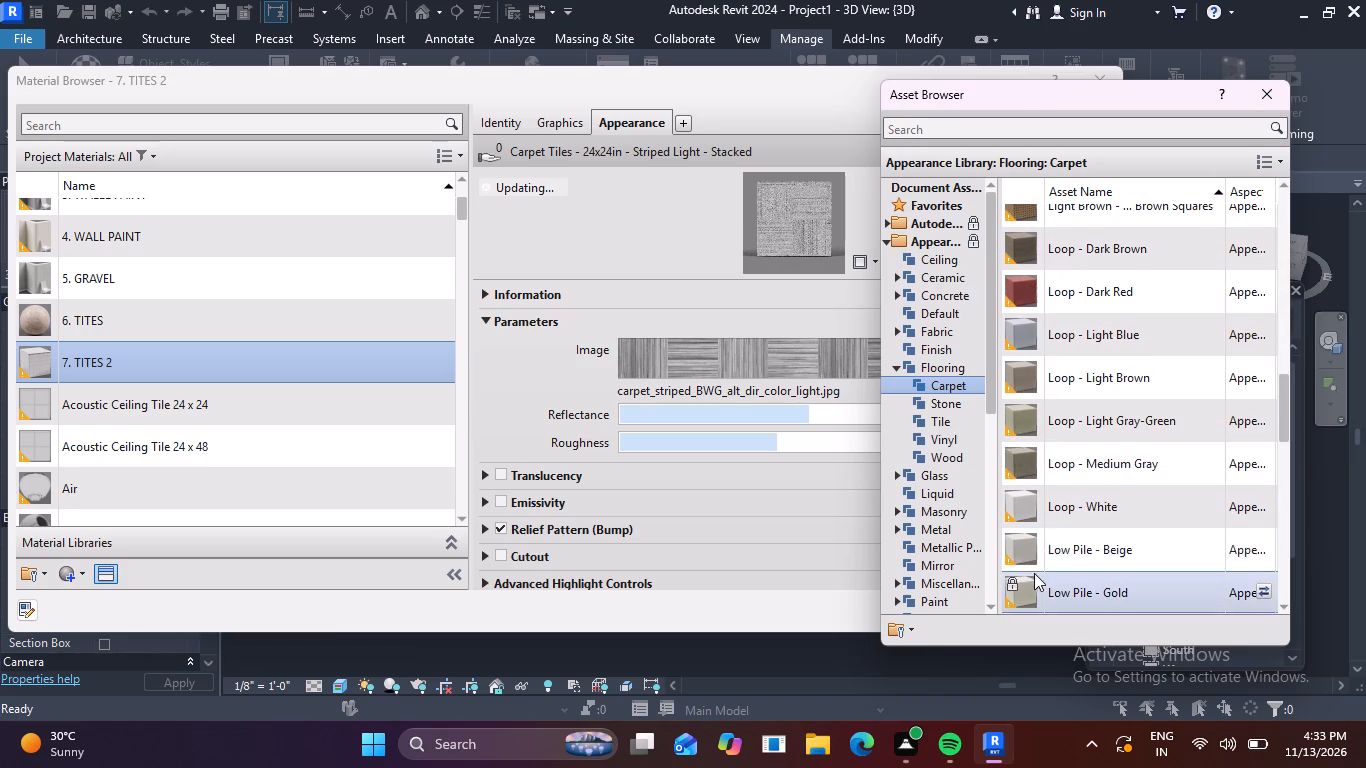
pyautogui.doubleClick(1028, 551)
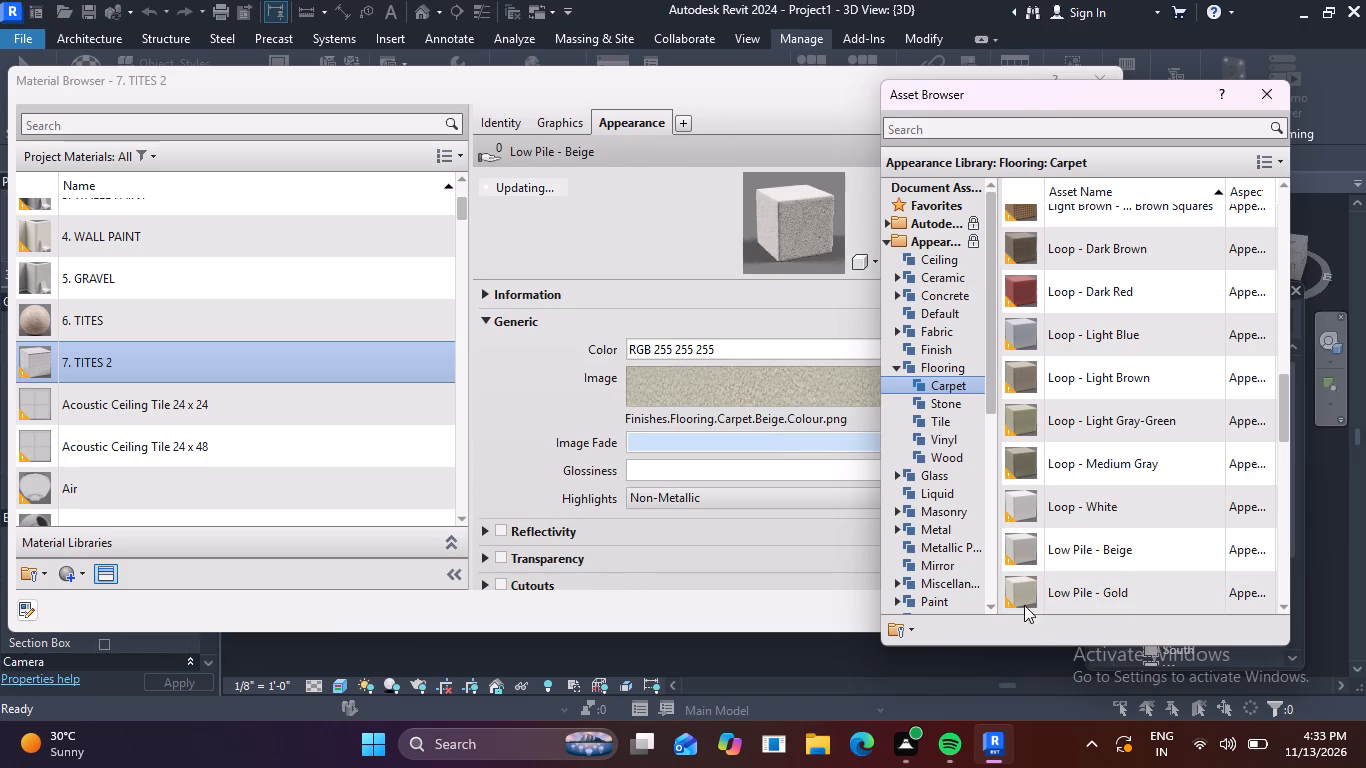
pyautogui.click(1277, 87)
pyautogui.click(964, 615)
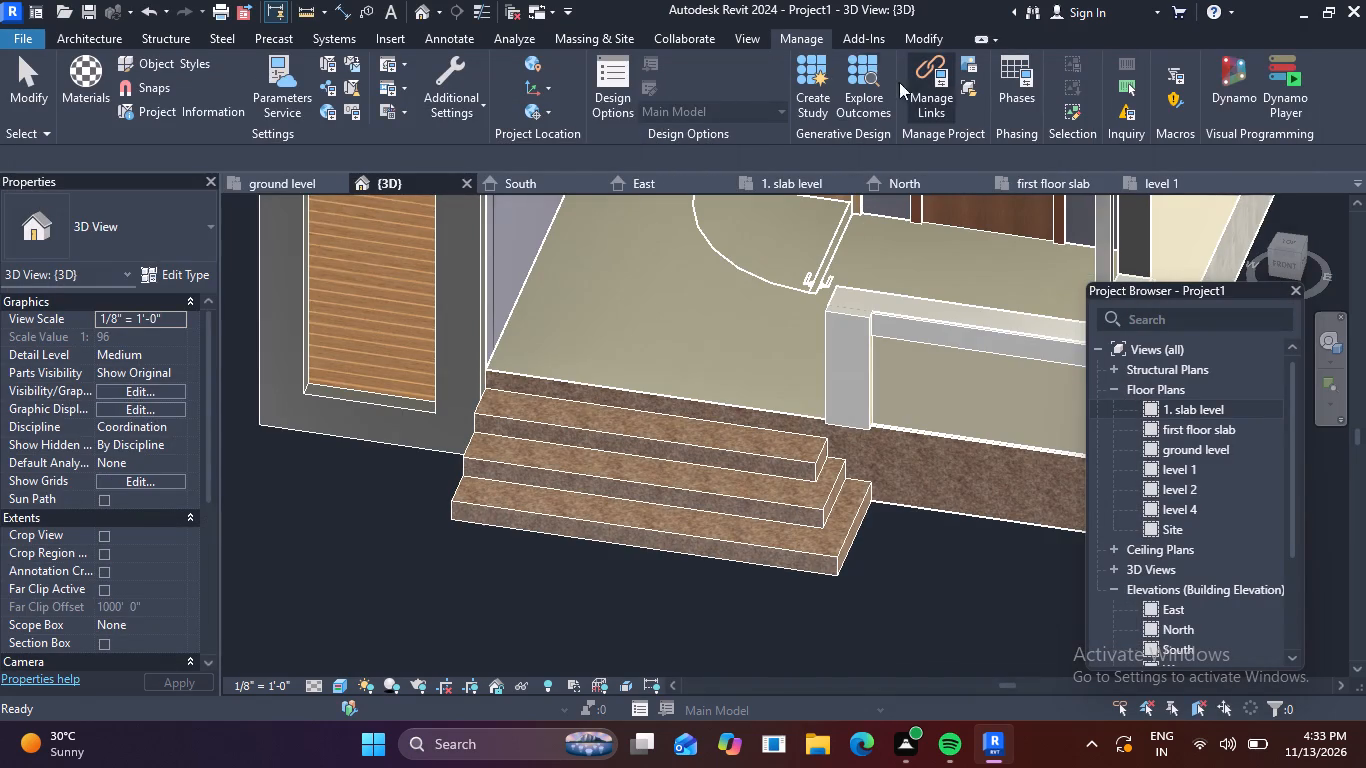
# Paint the top face of the porch floor with the 7. TITES 2 material.
pyautogui.click(925, 35)
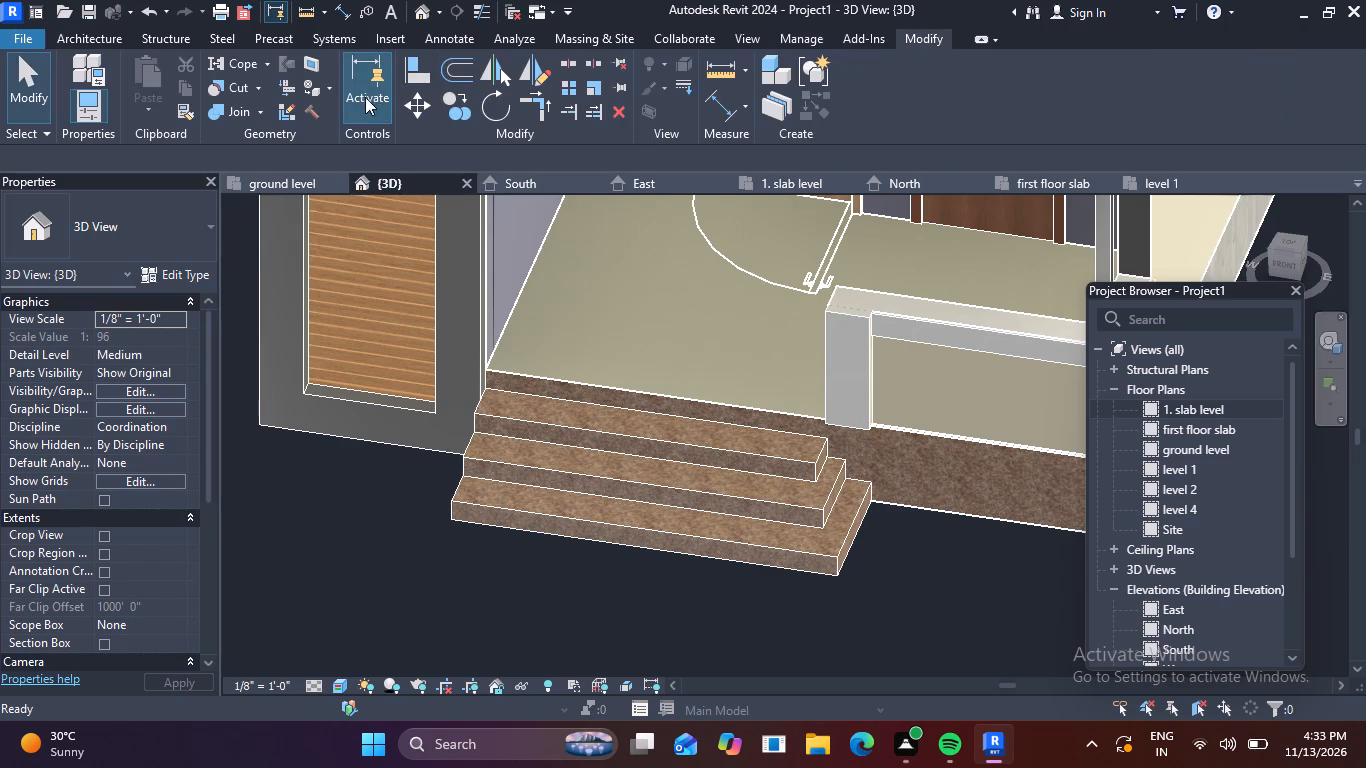
pyautogui.click(307, 81)
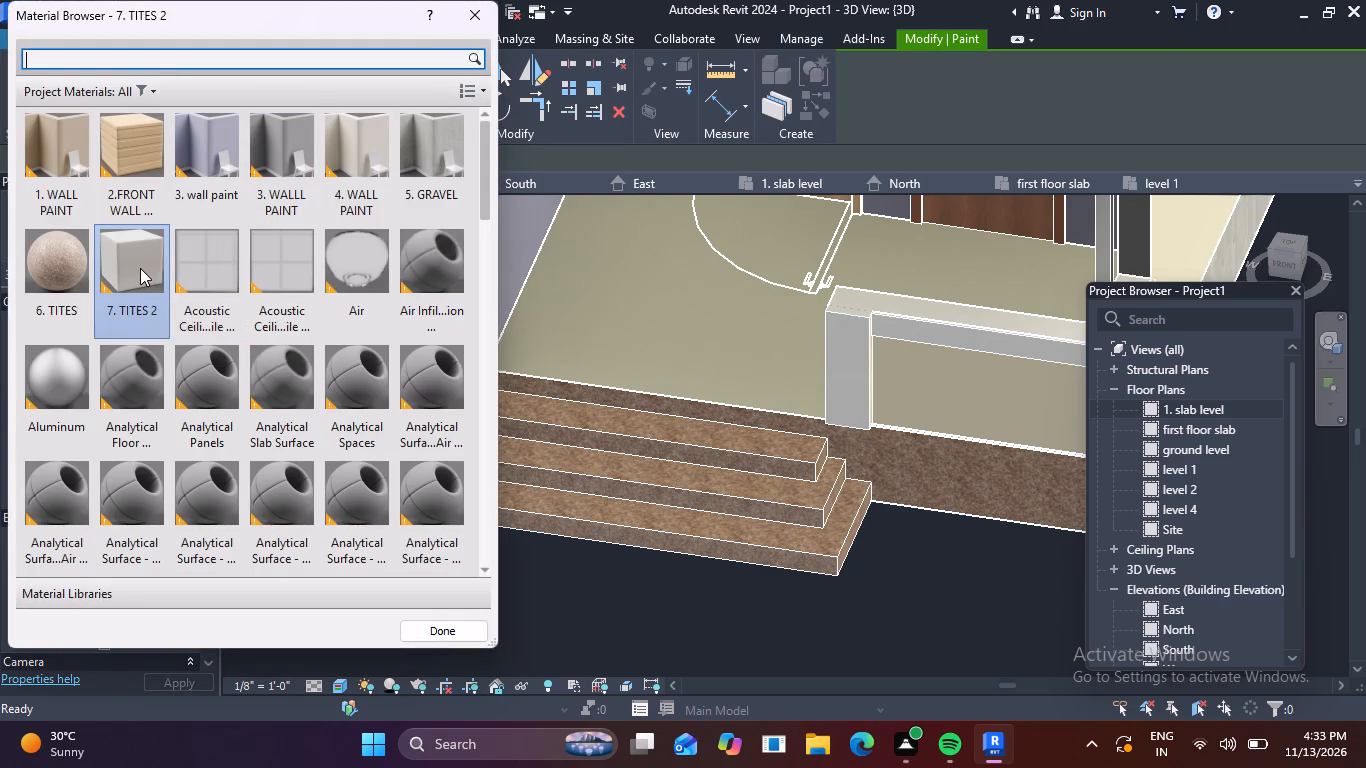
pyautogui.click(140, 268)
pyautogui.click(765, 365)
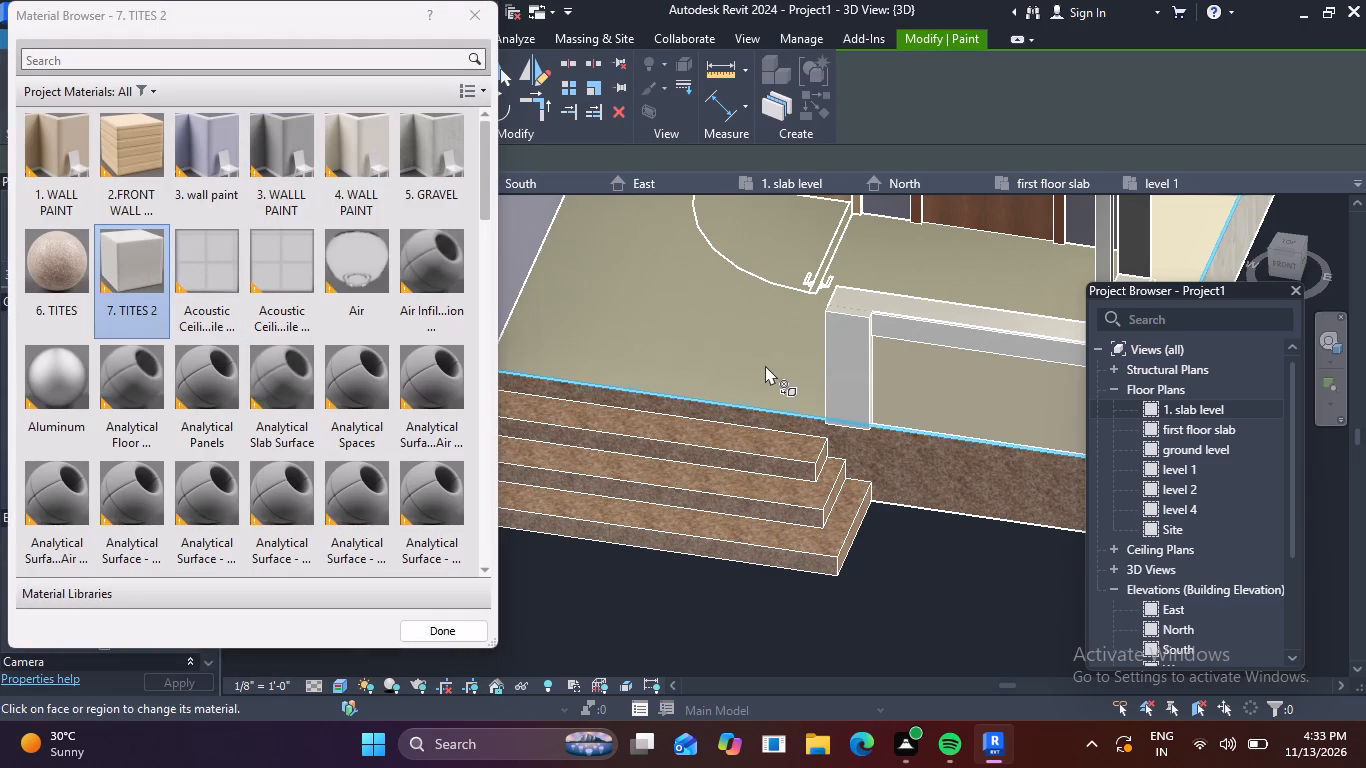
pyautogui.scroll(-5, 685, 381)
pyautogui.scroll(4, 665, 327)
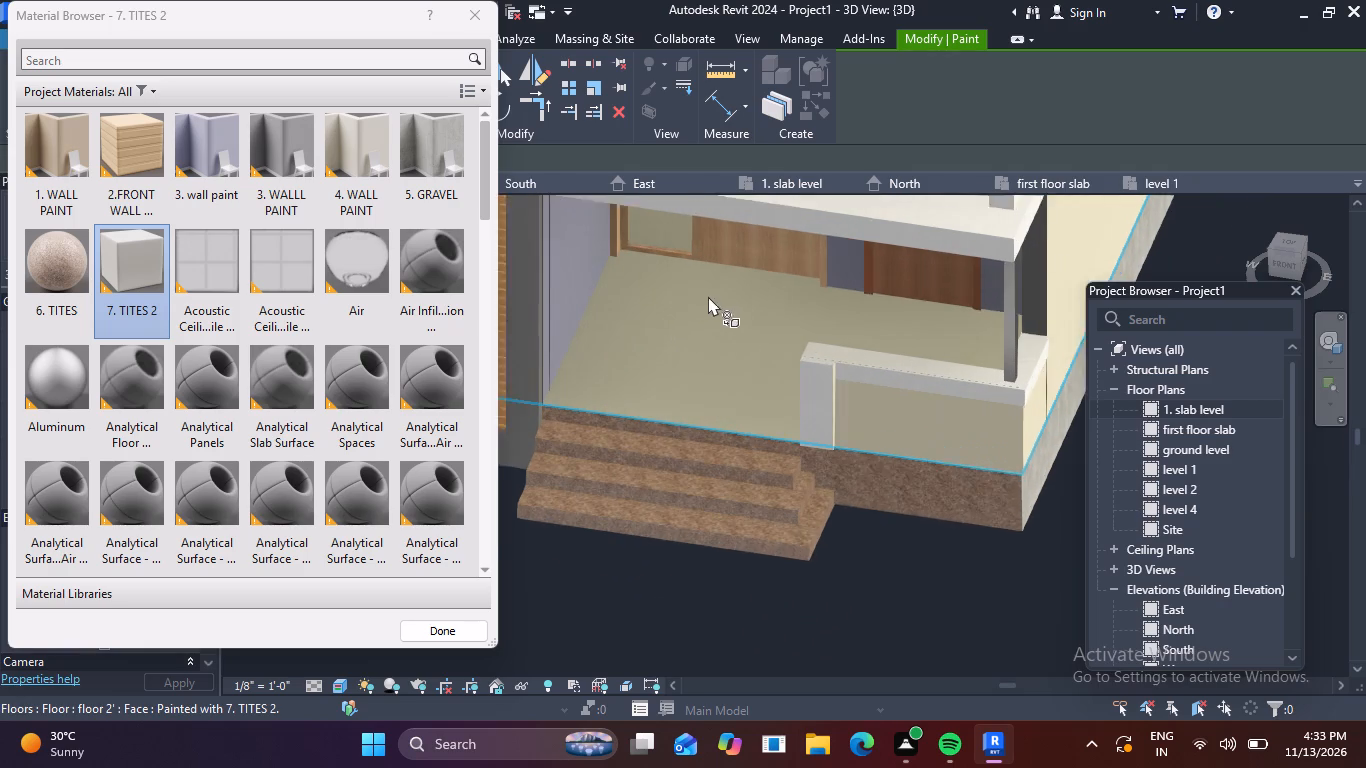
pyautogui.click(714, 370)
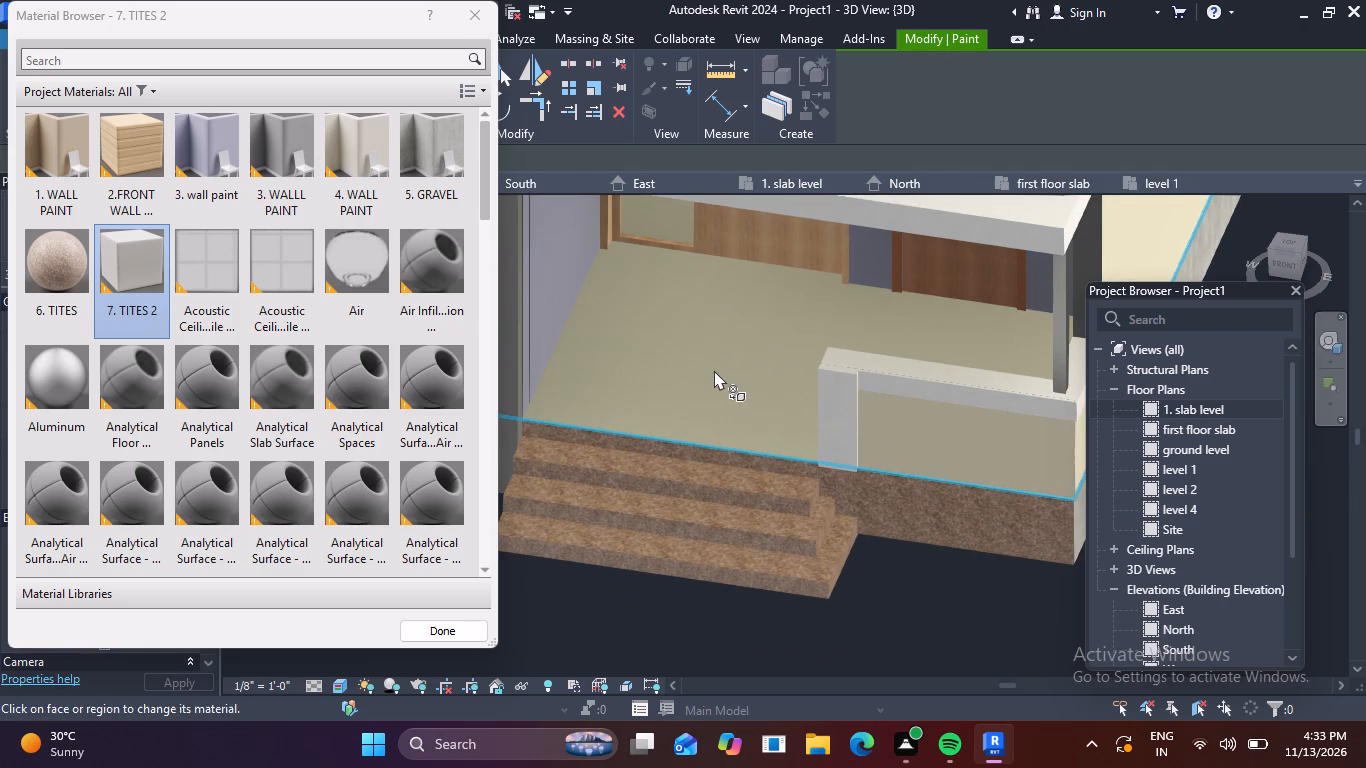
pyautogui.press('Escape')
# Apply the 7. TITES 2 paint to the porch floor face again and finish painting.
pyautogui.scroll(-3, 716, 328)
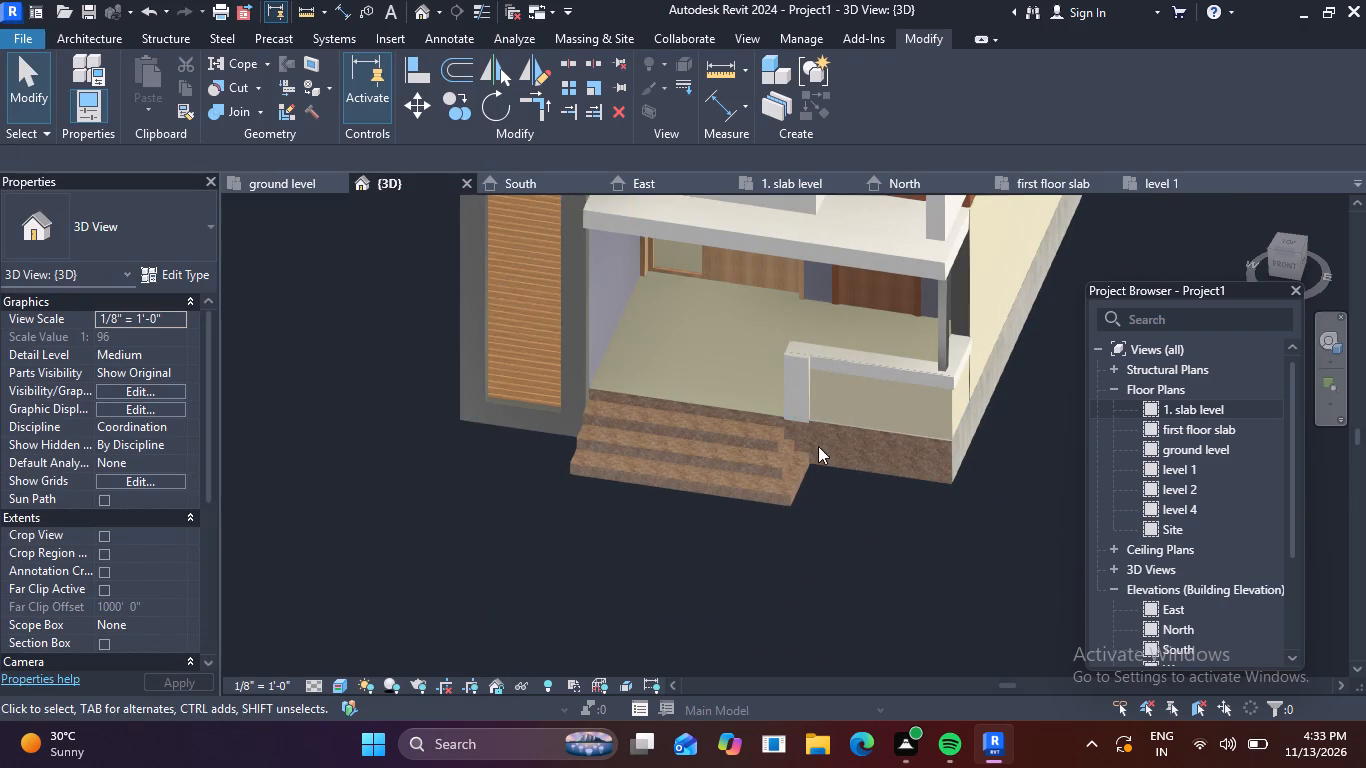
pyautogui.scroll(3, 707, 394)
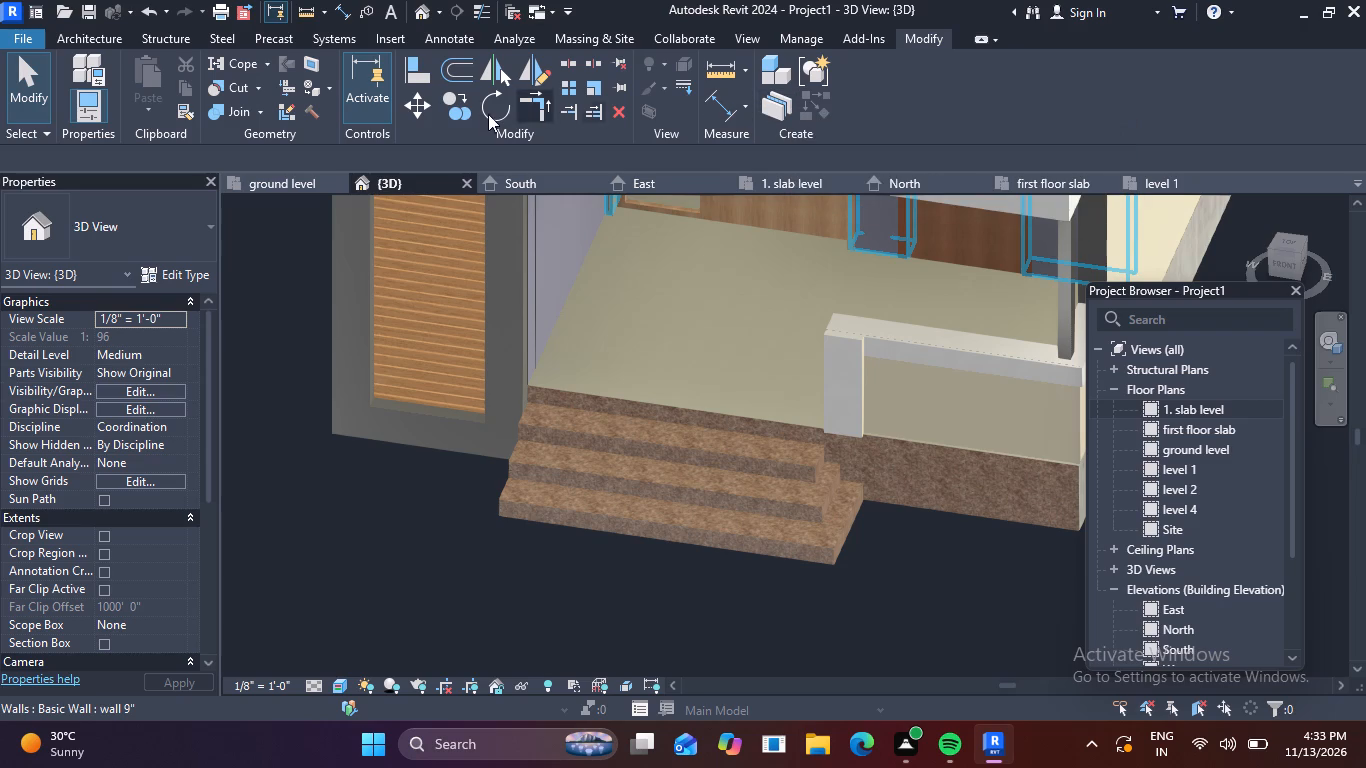
pyautogui.click(309, 85)
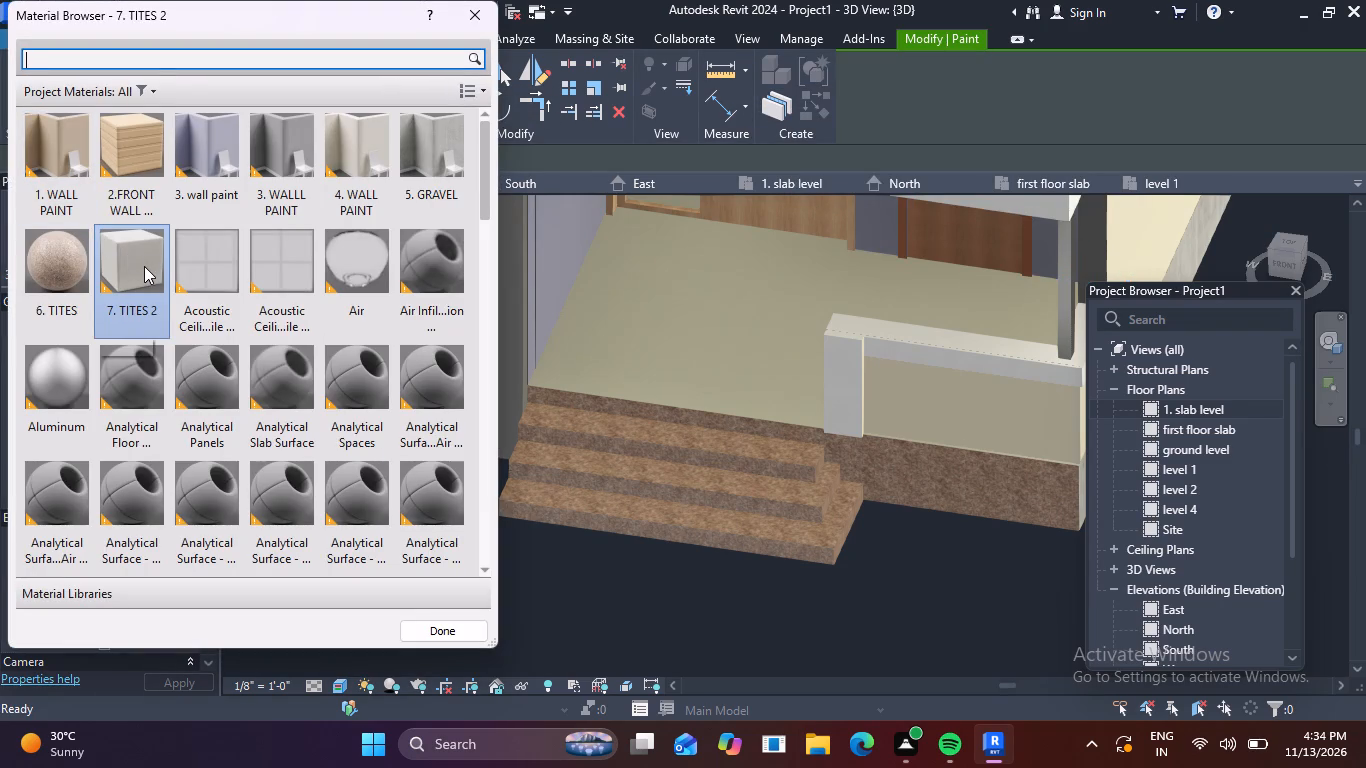
pyautogui.click(144, 266)
pyautogui.click(626, 301)
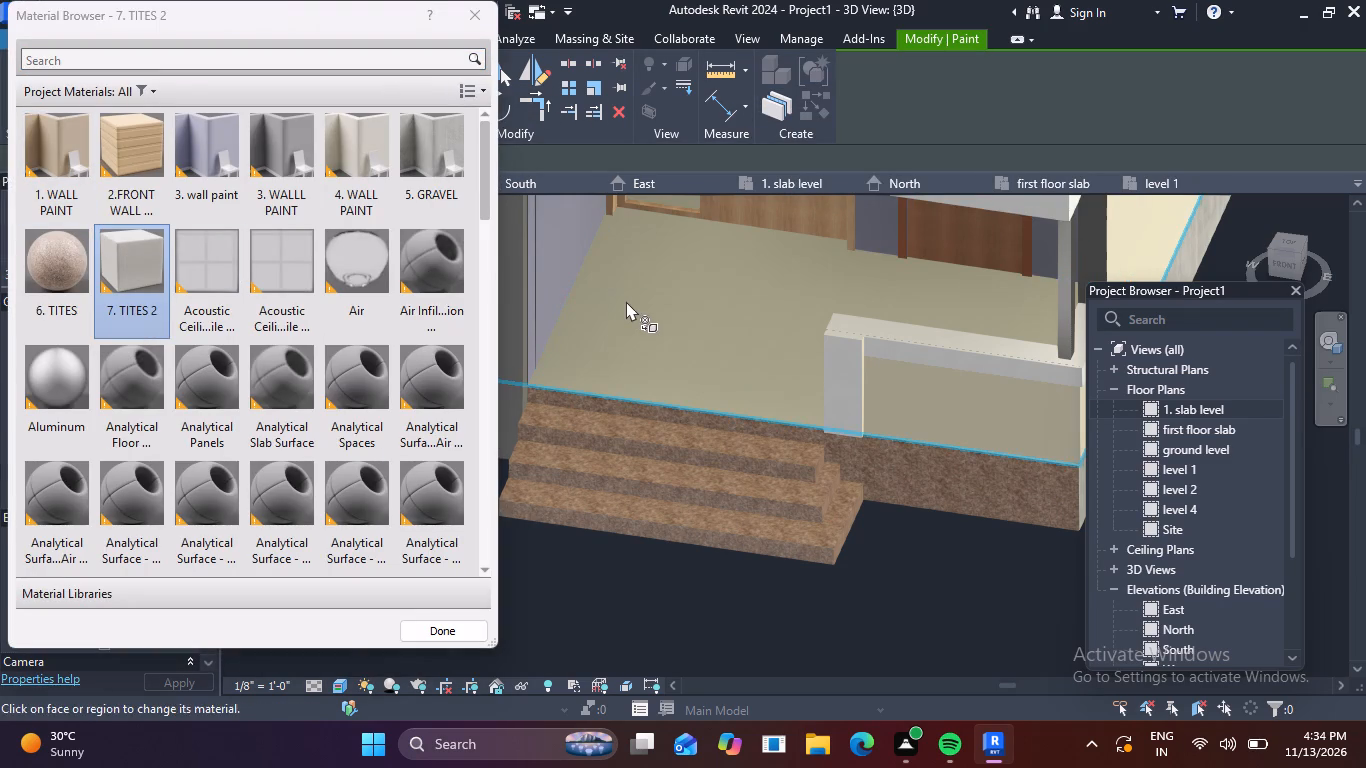
pyautogui.scroll(-2, 627, 309)
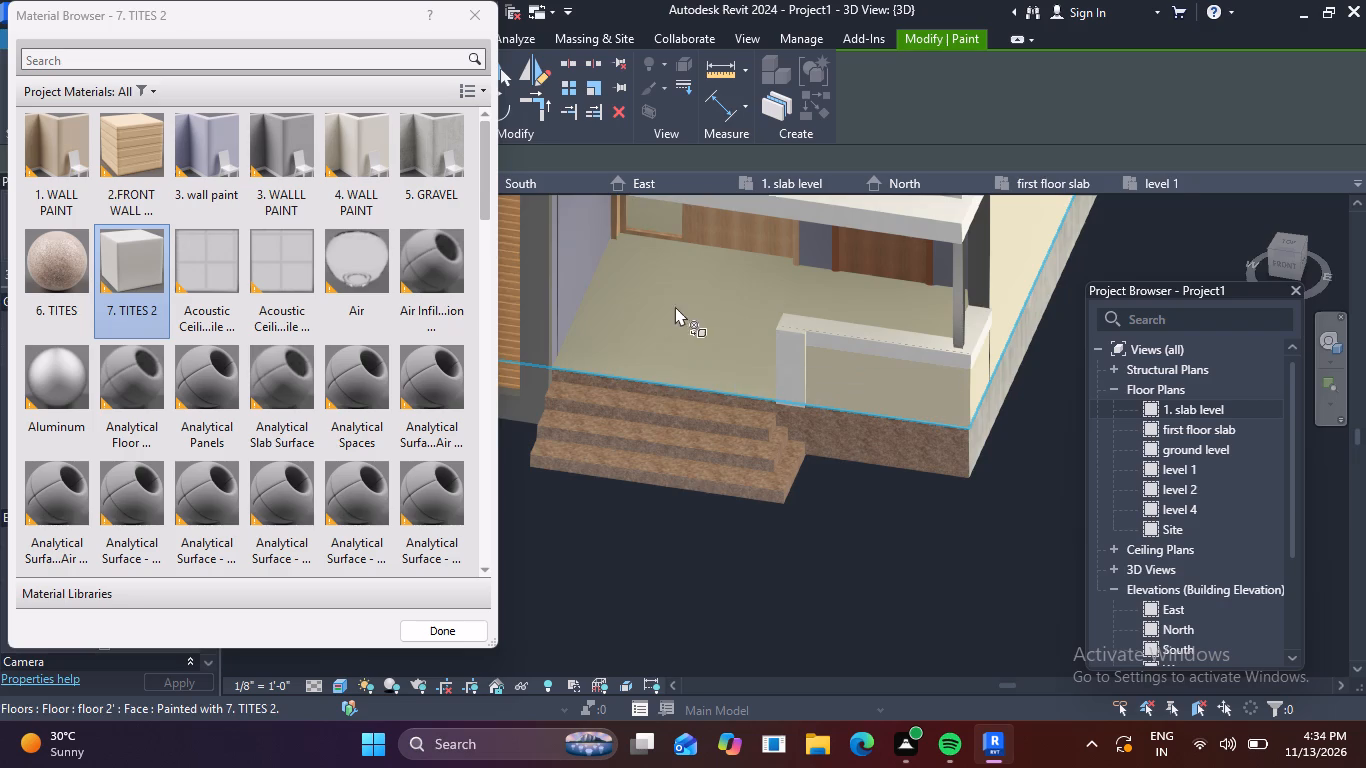
pyautogui.keyDown('shift'); pyautogui.moveTo(675, 304); pyautogui.dragTo(693, 186, button='middle'); pyautogui.keyUp('shift')
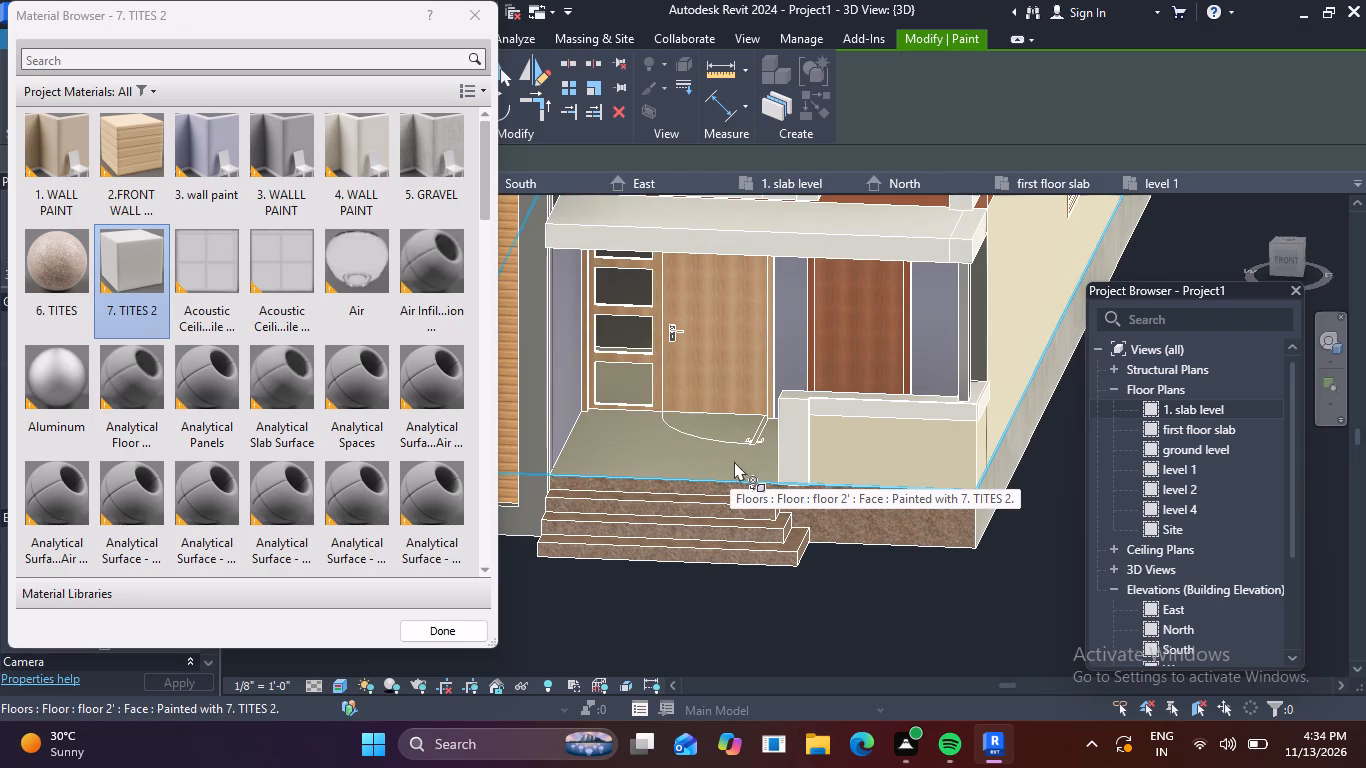
pyautogui.click(481, 27)
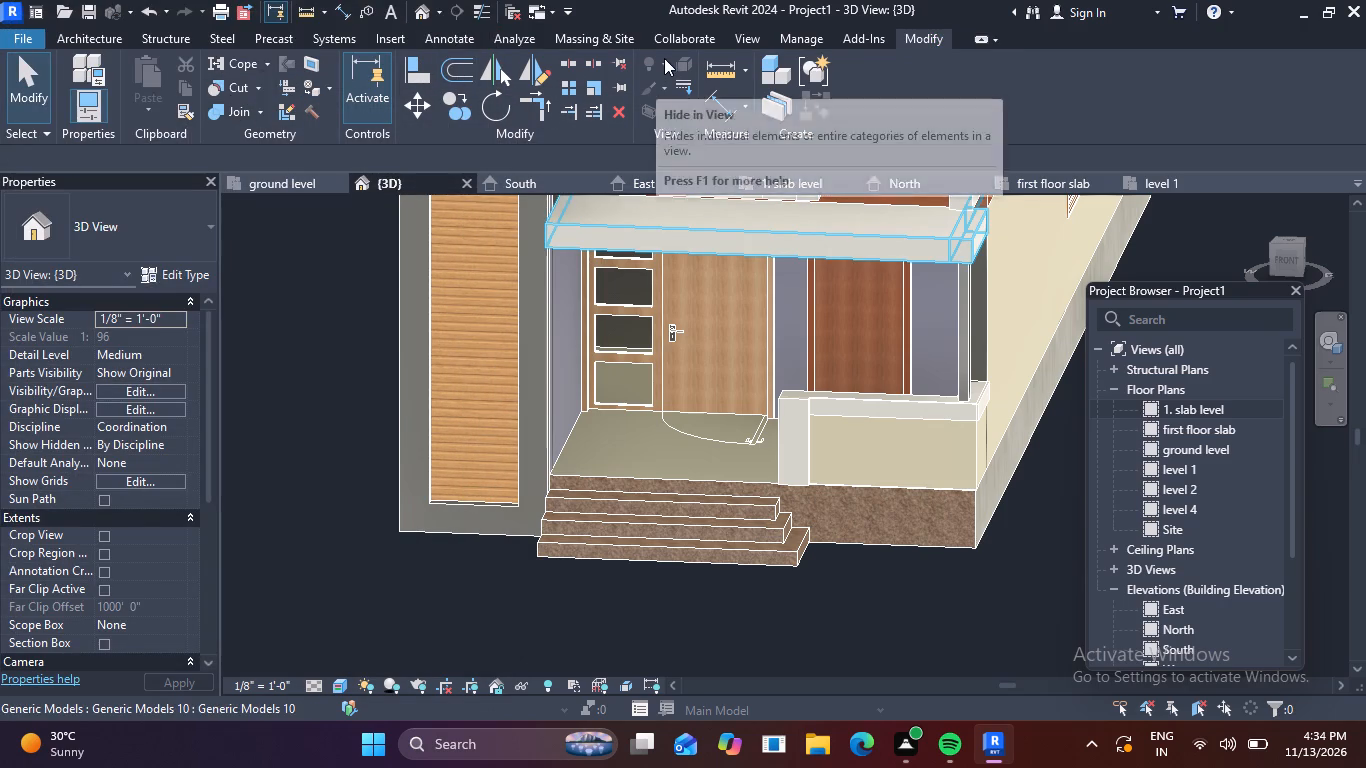
# Create a new project material and name it 8. TITES.
pyautogui.click(795, 33)
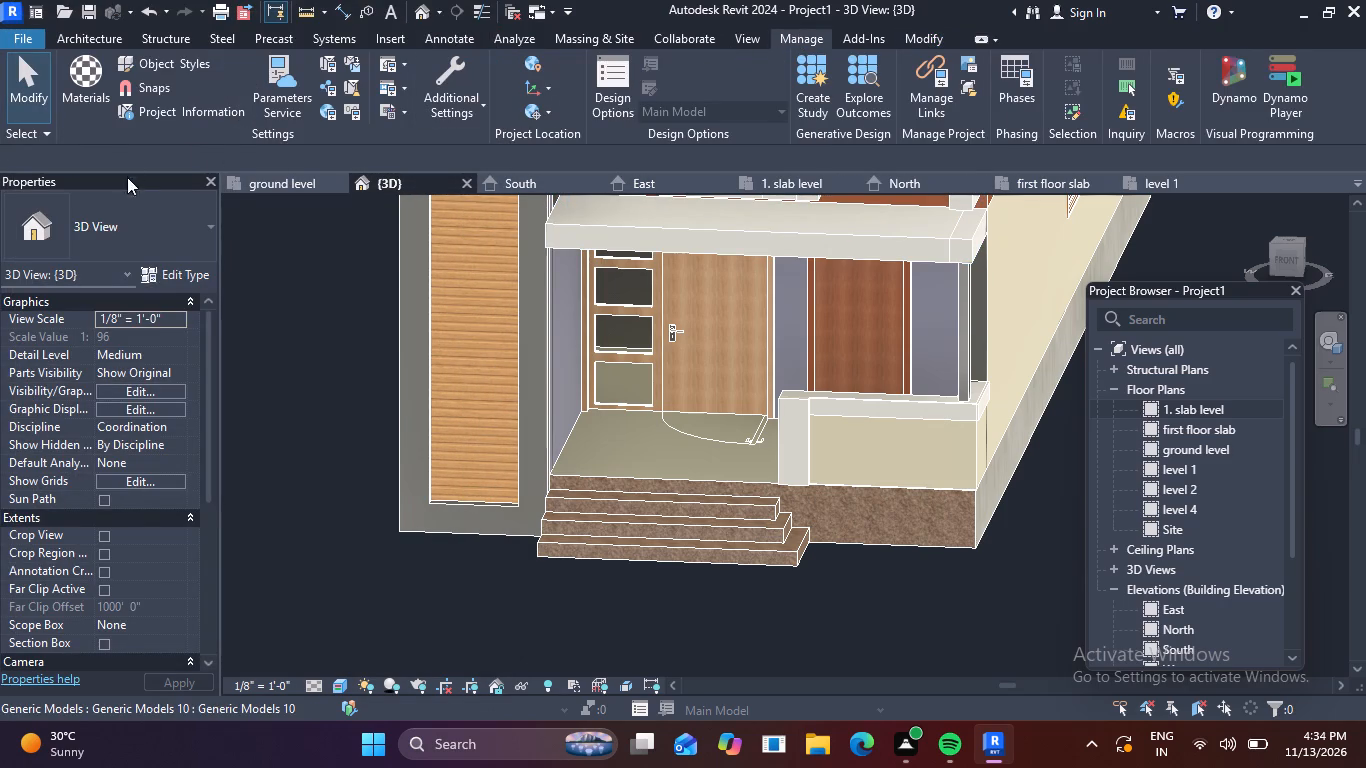
pyautogui.click(89, 82)
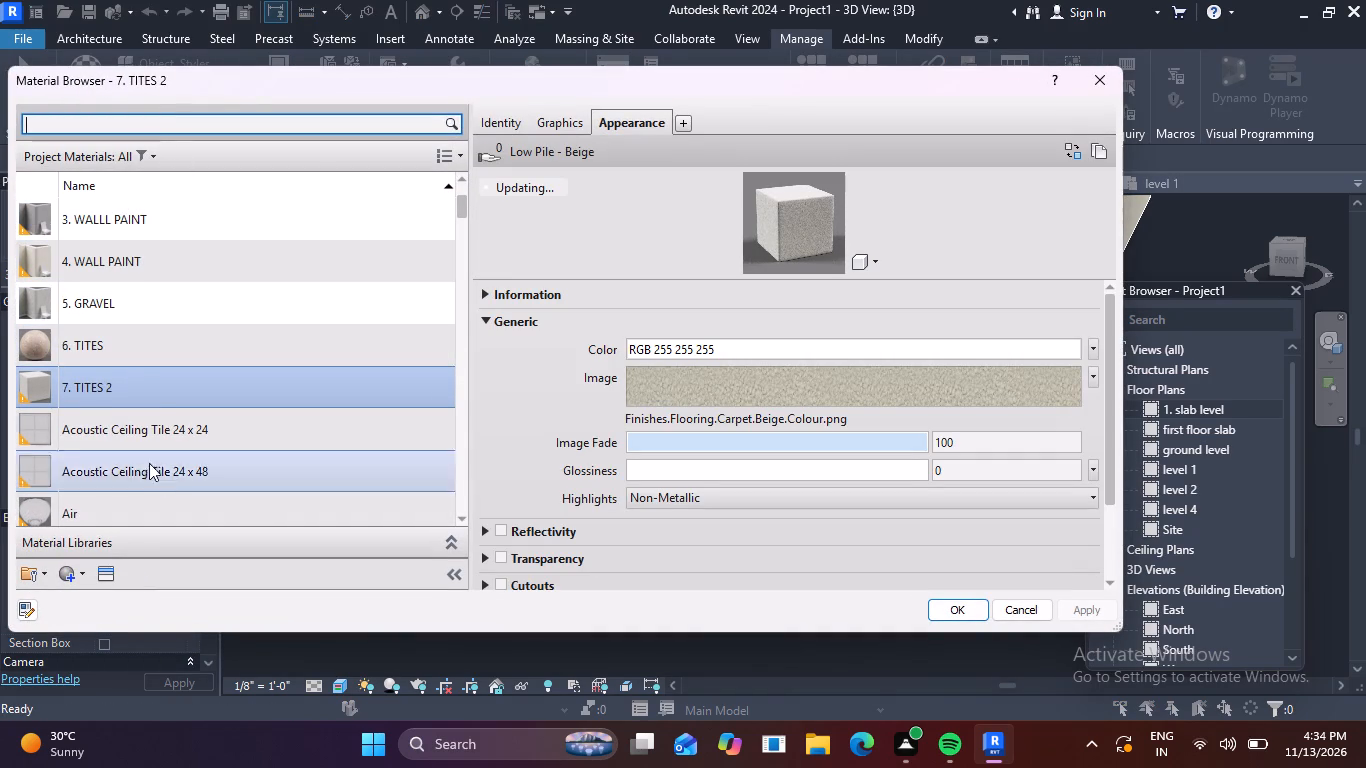
pyautogui.click(81, 565)
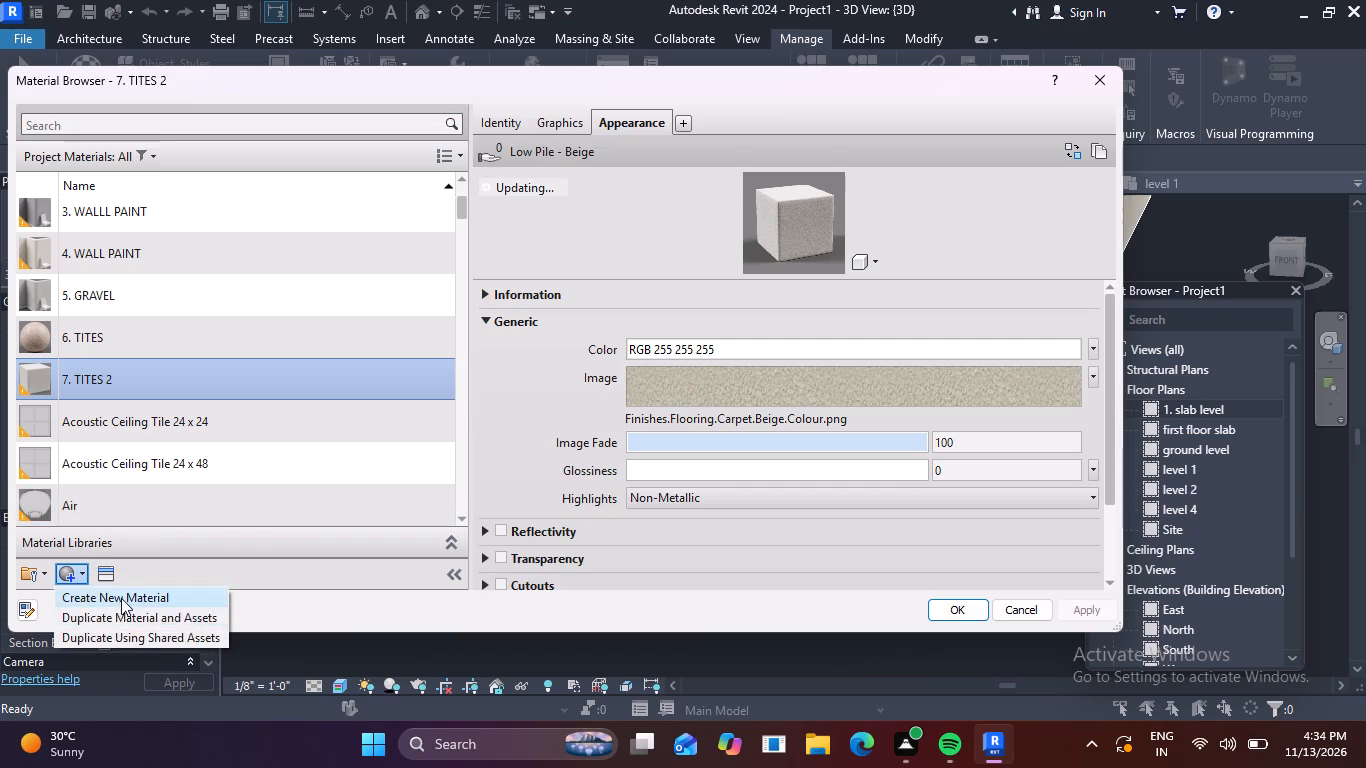
pyautogui.click(122, 598)
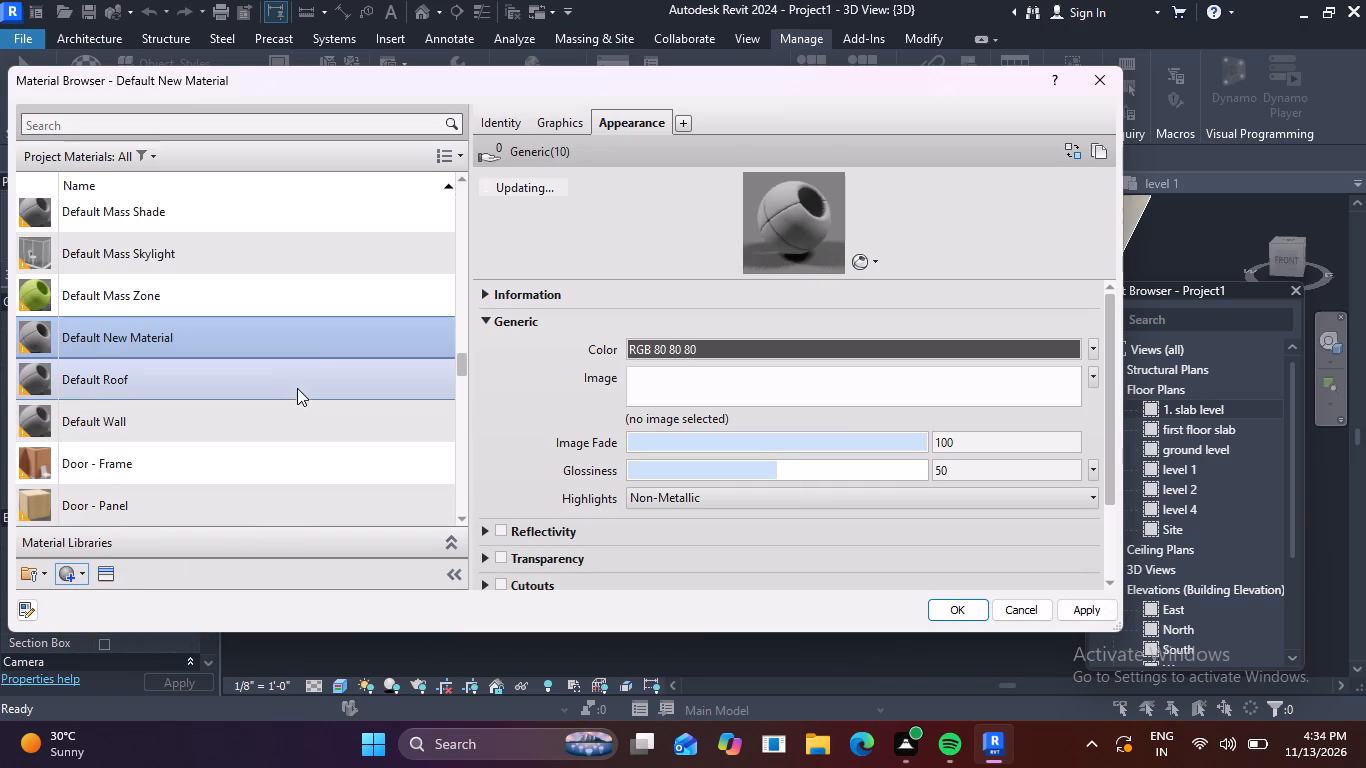
pyautogui.rightClick(325, 347)
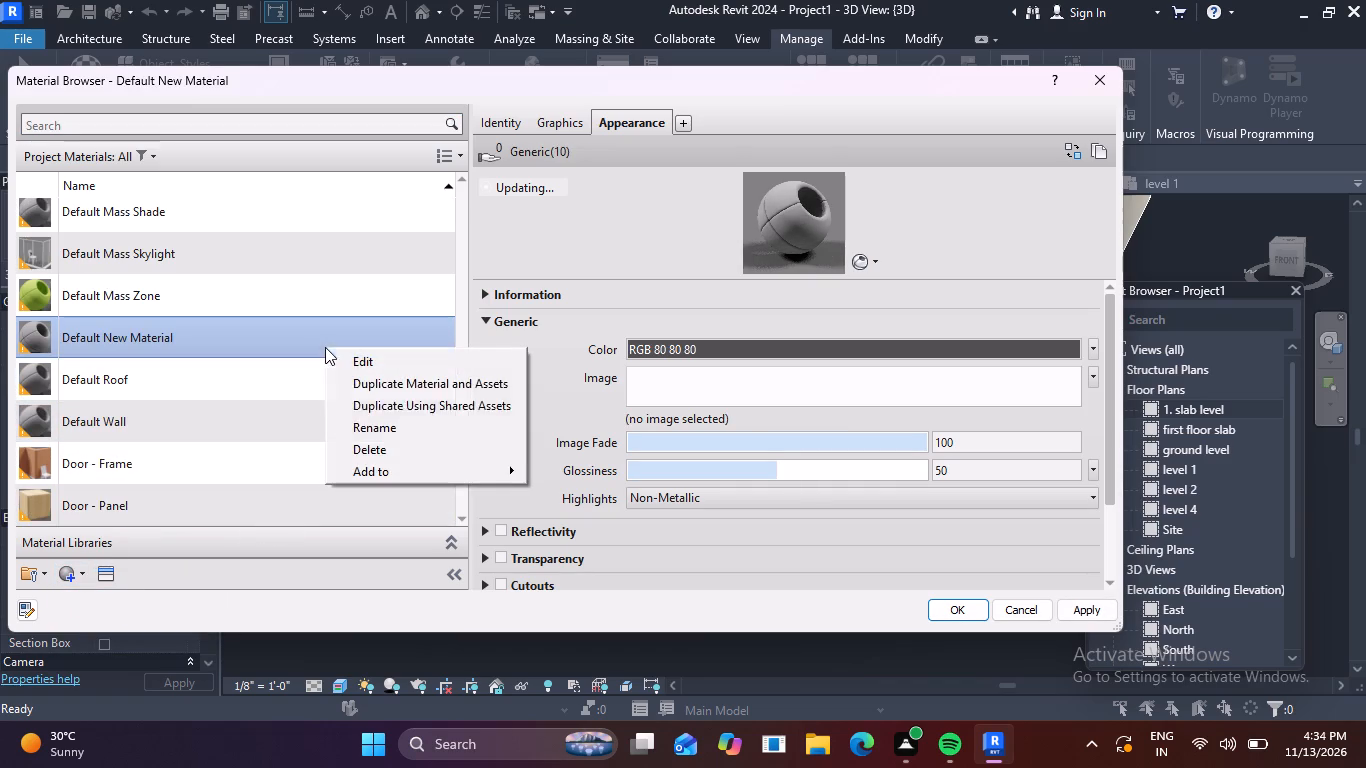
pyautogui.click(364, 427)
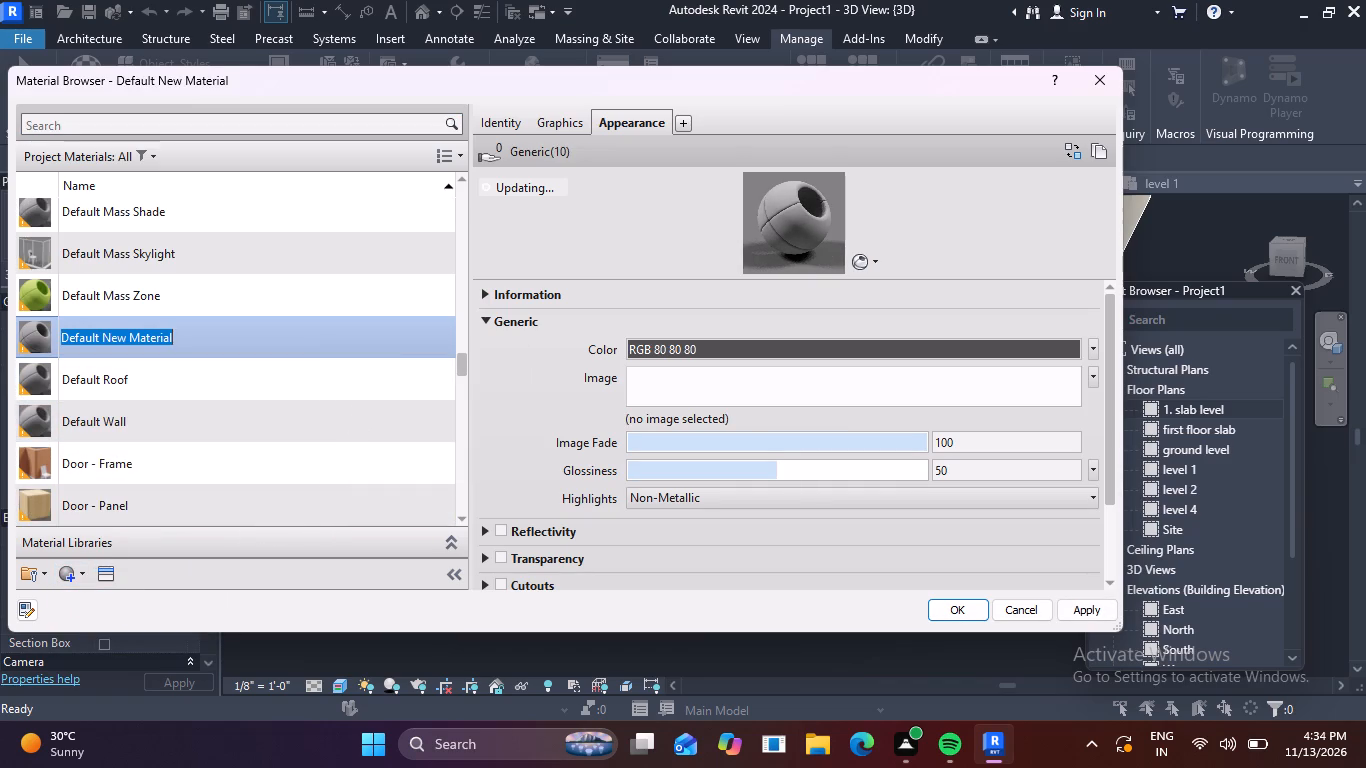
pyautogui.press('BackSpace')
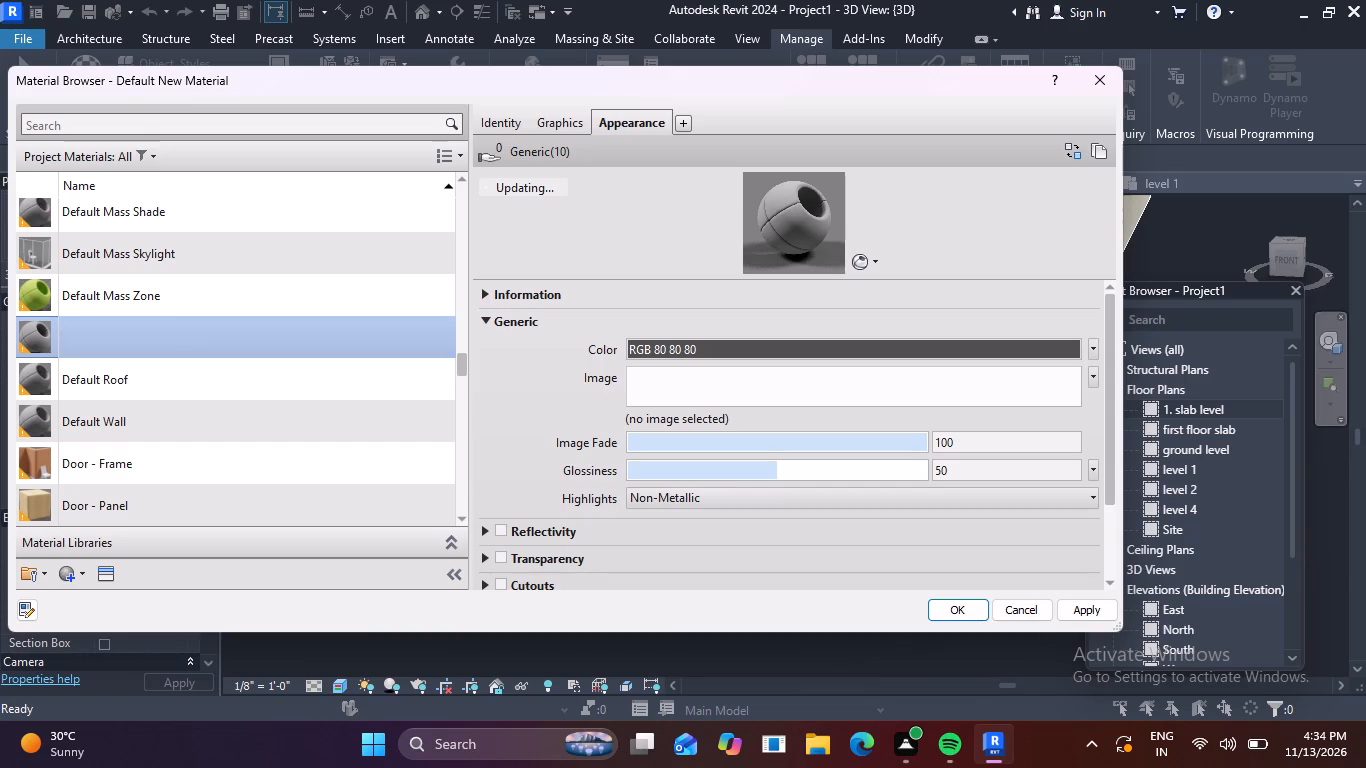
pyautogui.write('8.')
pyautogui.press('space')
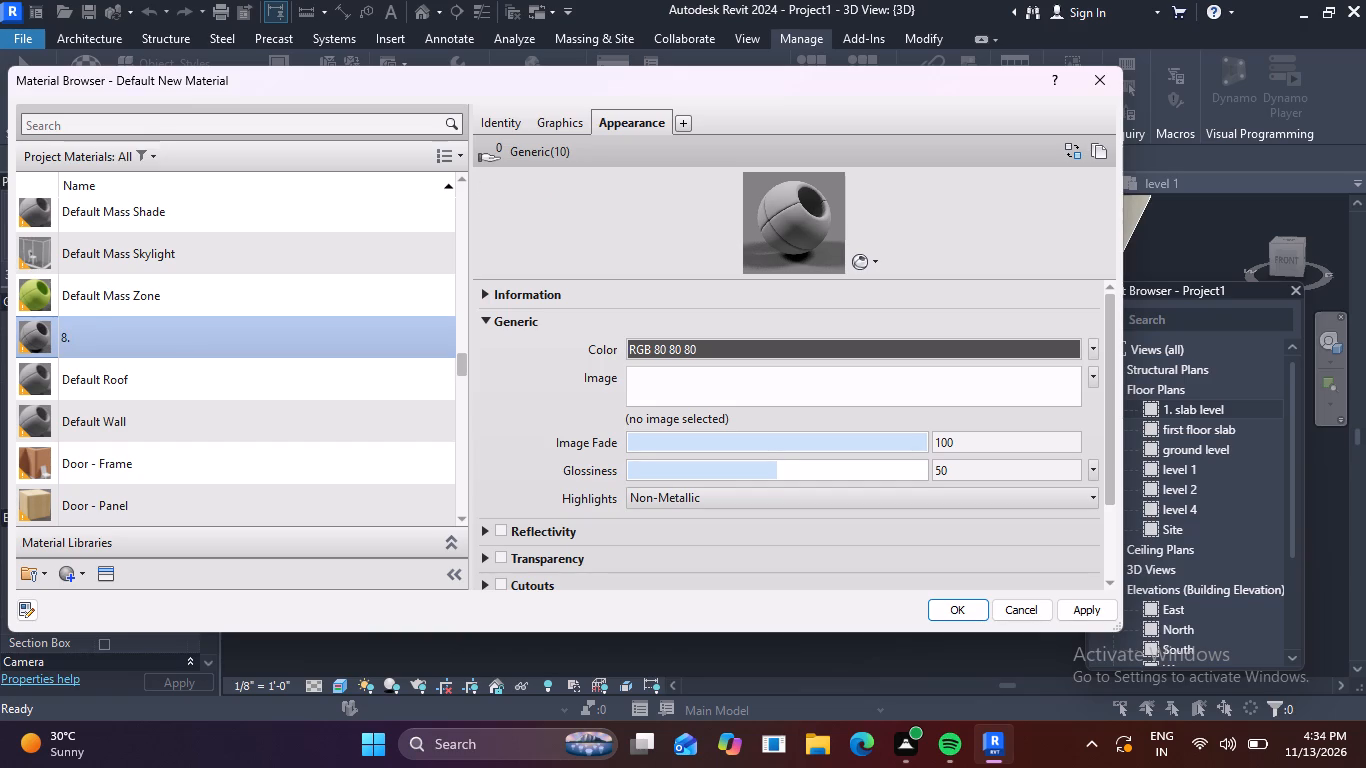
pyautogui.write('TITES')
pyautogui.click(723, 209)
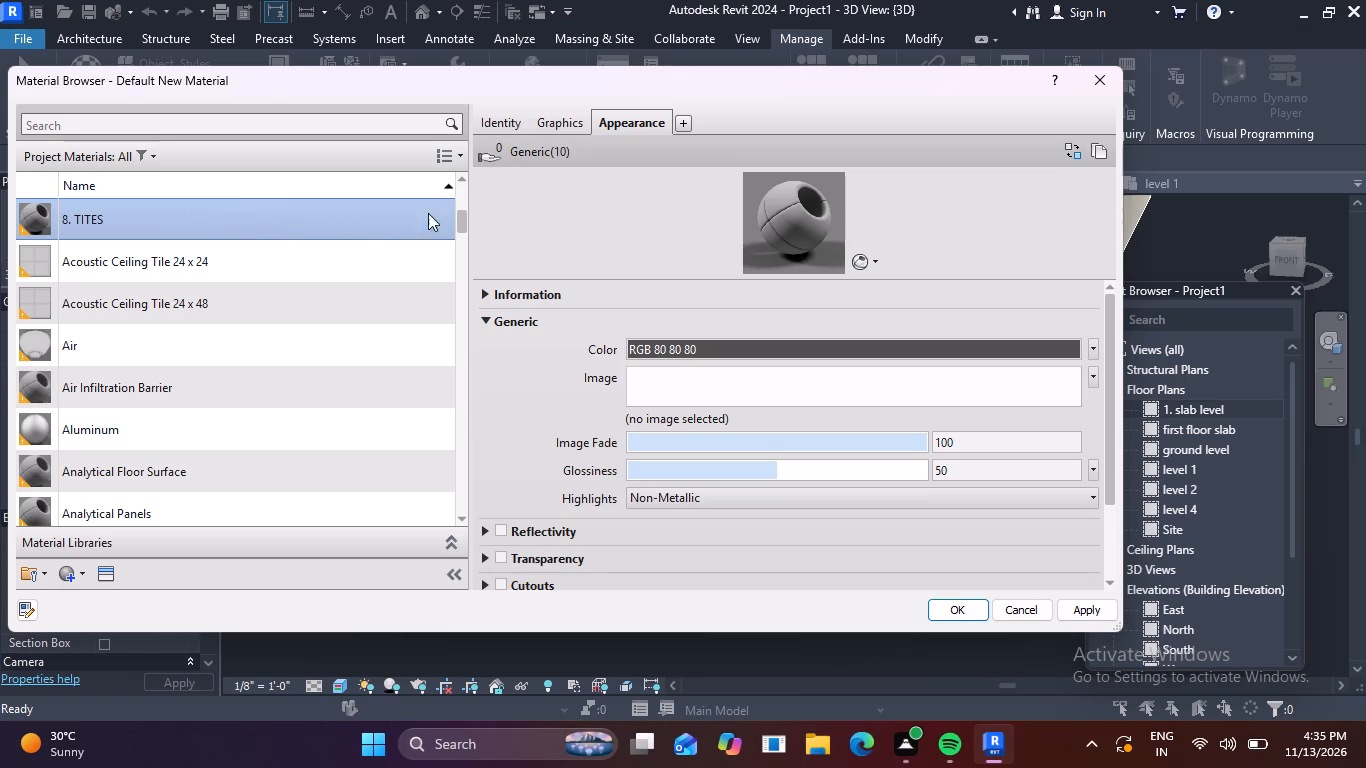
# Assign the flooring carpet appearance Carpet Tiles - 24x24in - Striped Medium - Stacked to 8. TITES and accept the material changes.
pyautogui.click(105, 574)
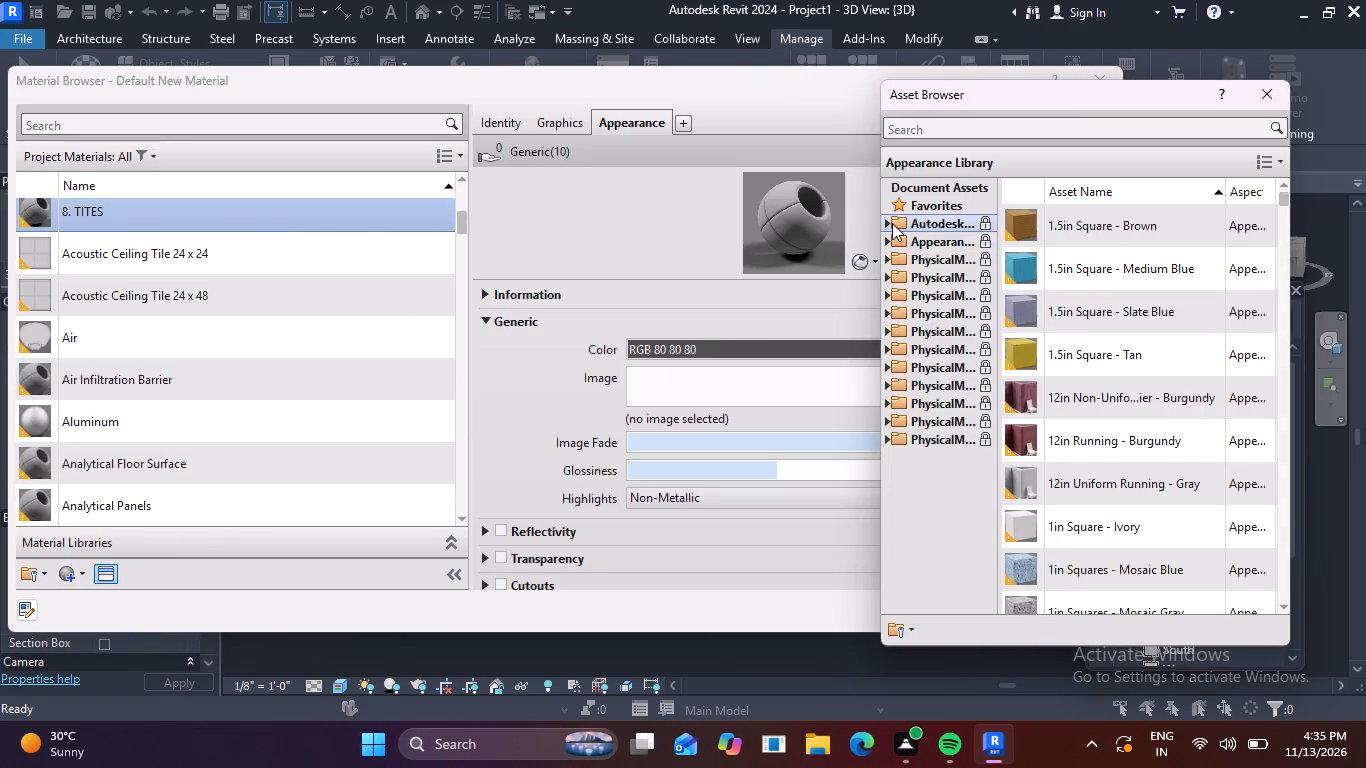
pyautogui.doubleClick(882, 241)
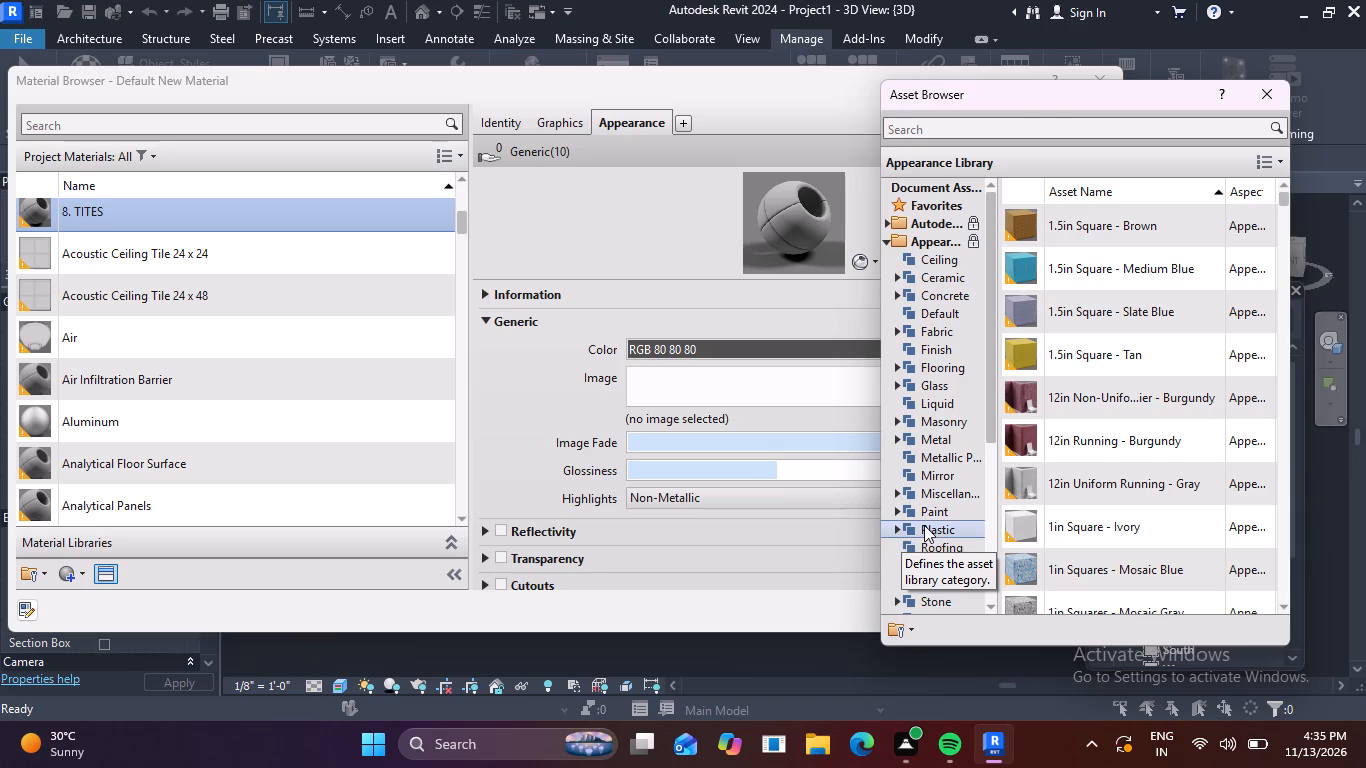
pyautogui.scroll(1, 927, 530)
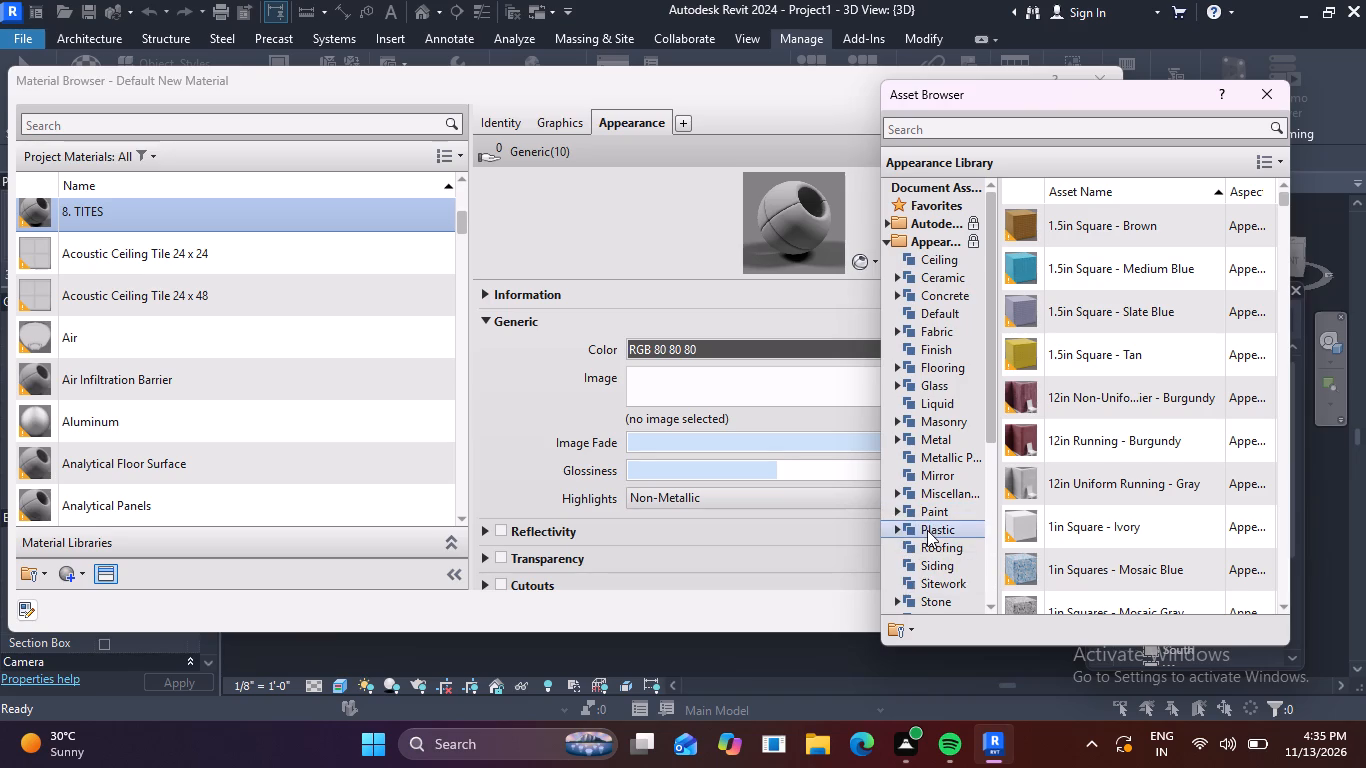
pyautogui.scroll(-2, 927, 530)
pyautogui.scroll(1, 927, 530)
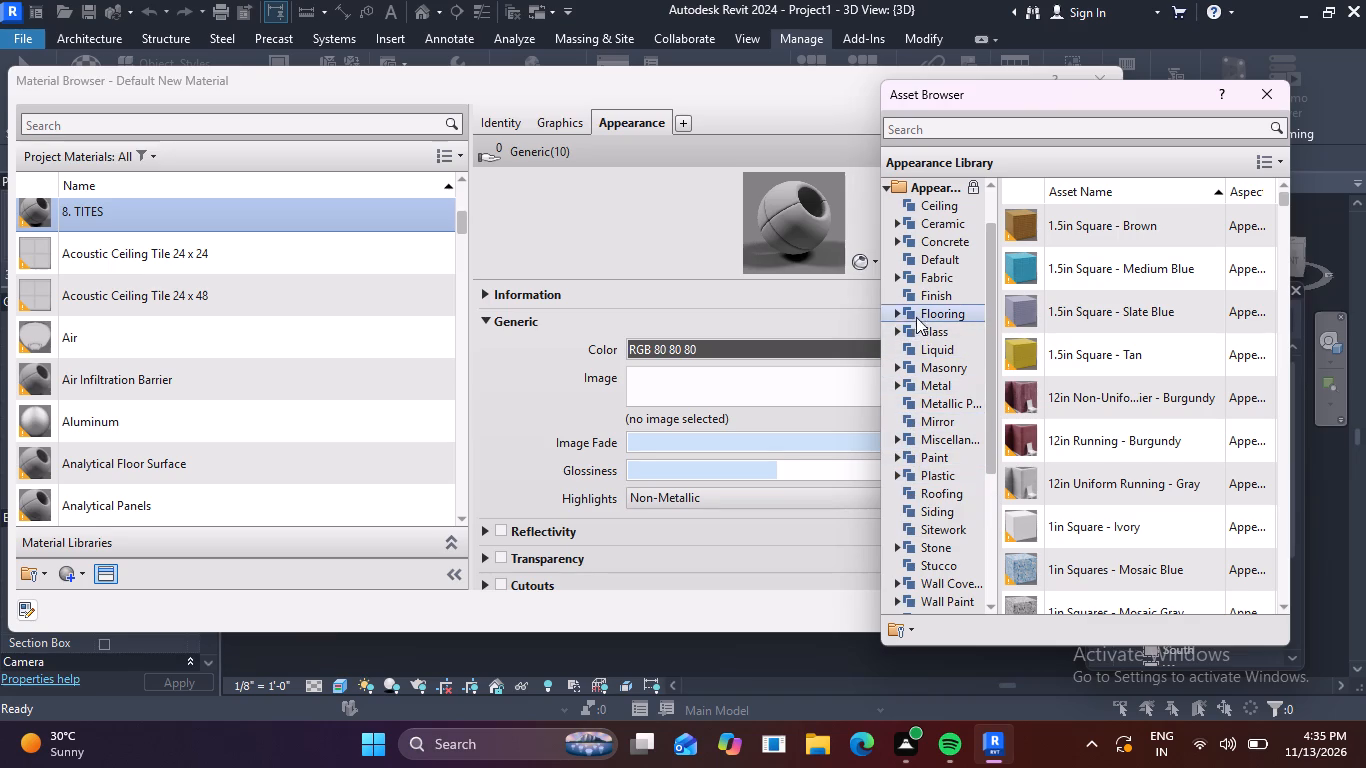
pyautogui.doubleClick(890, 311)
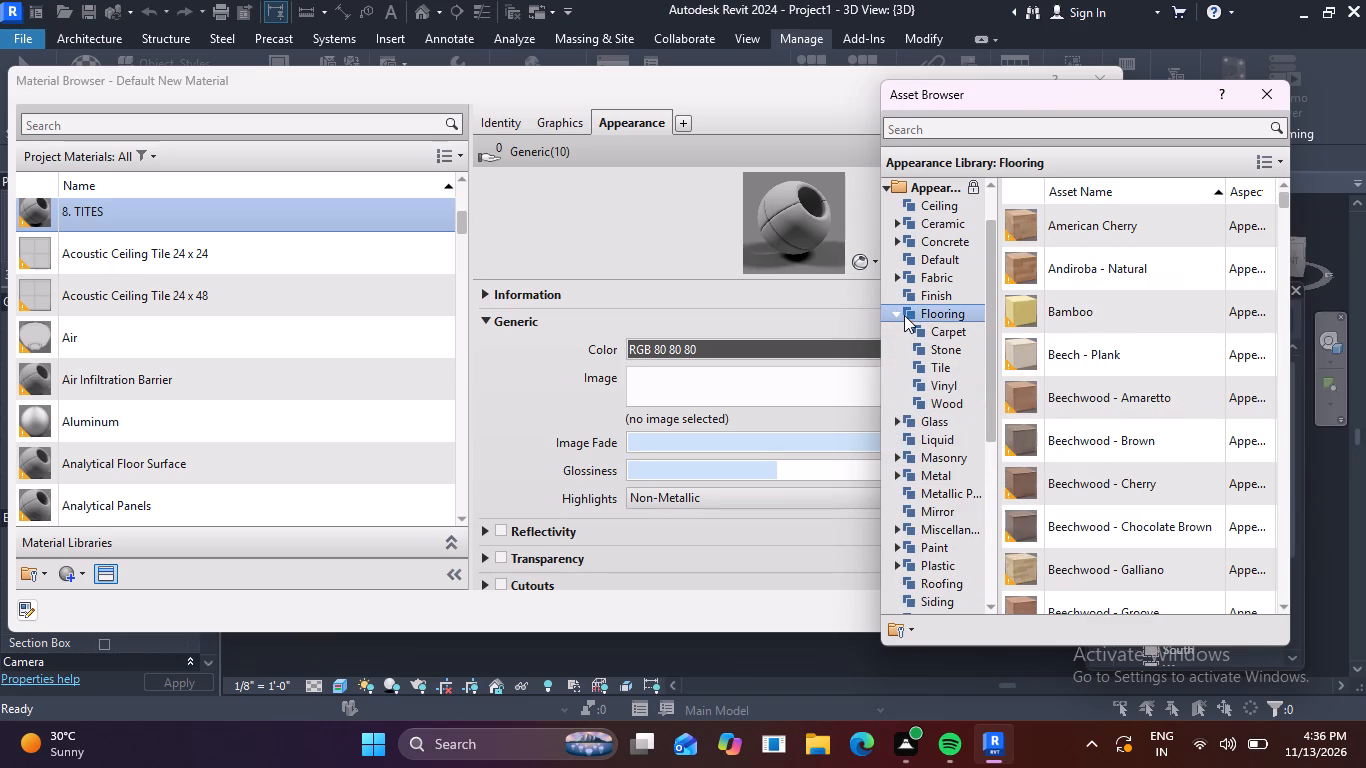
pyautogui.click(902, 315)
pyautogui.doubleClick(918, 333)
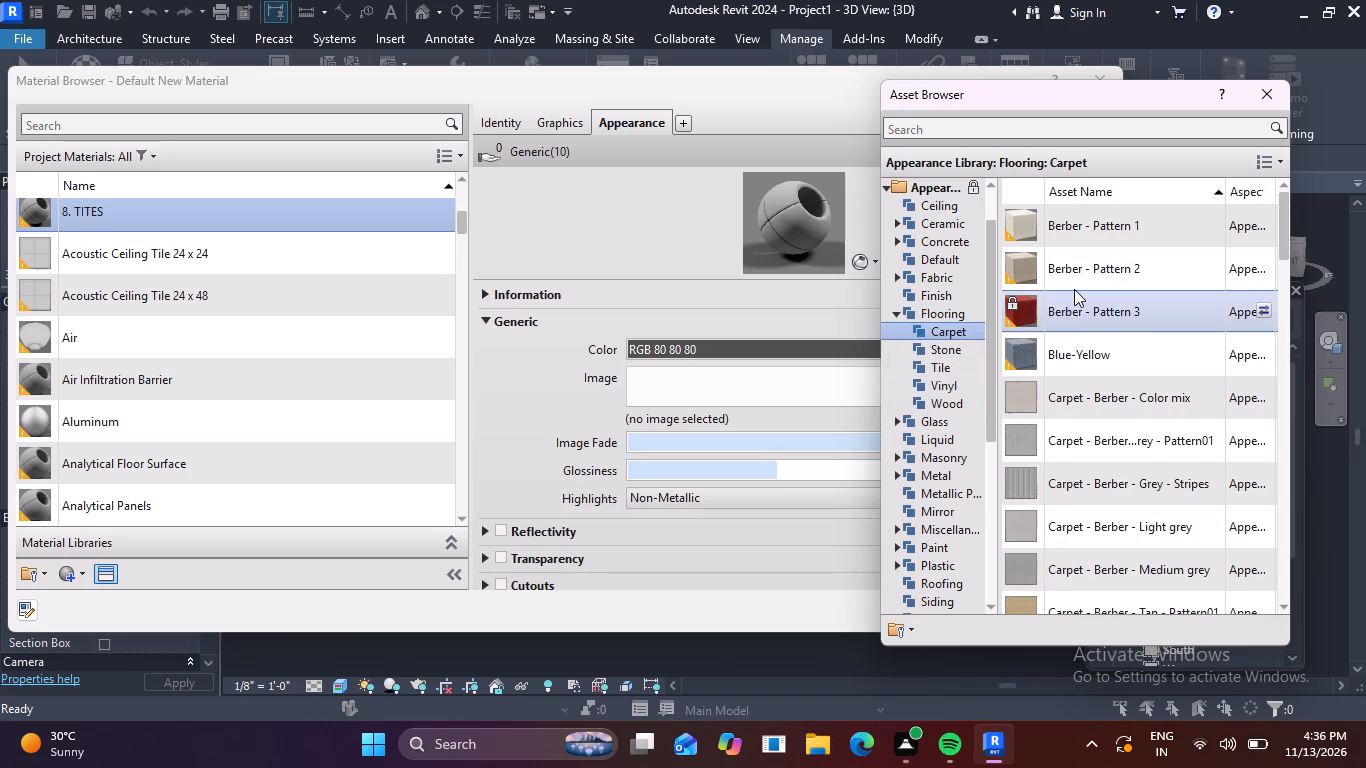
pyautogui.scroll(-4, 1054, 397)
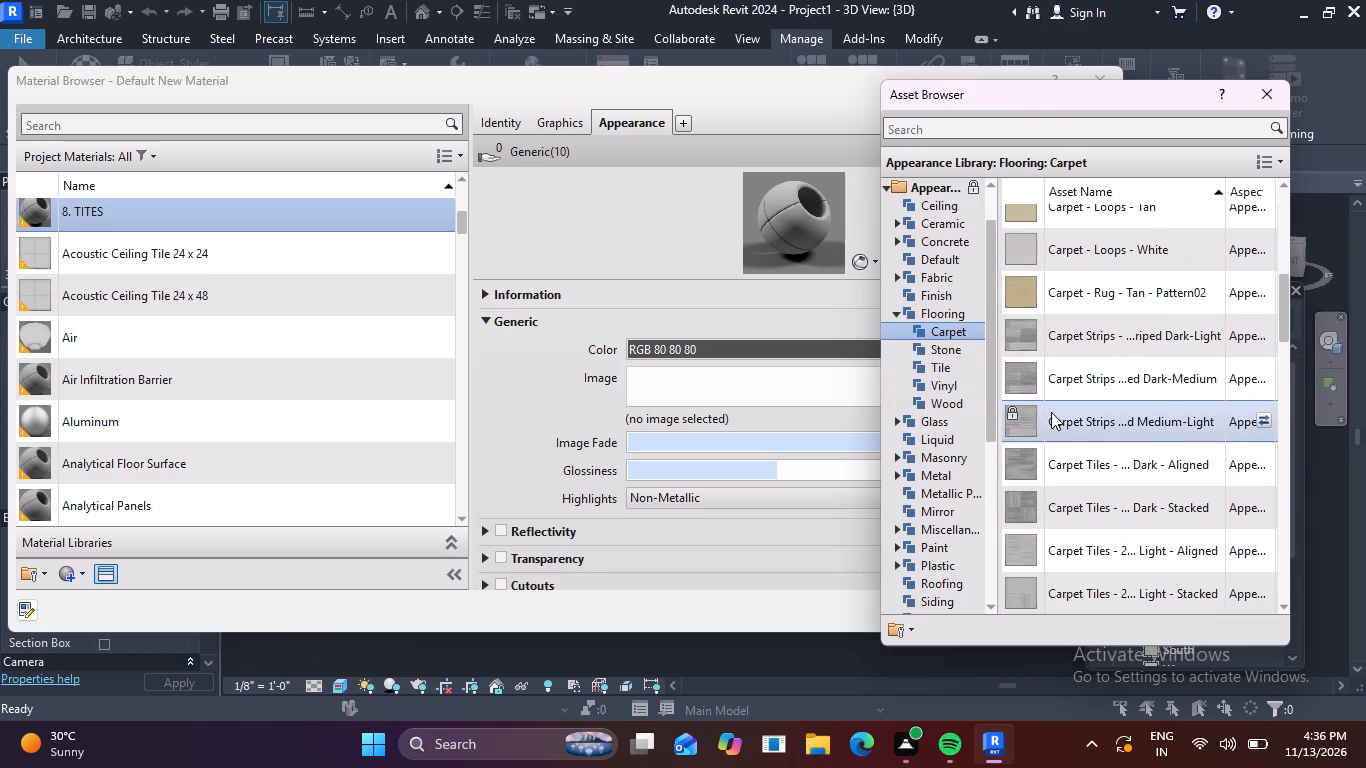
pyautogui.scroll(-3, 1051, 412)
pyautogui.doubleClick(1026, 301)
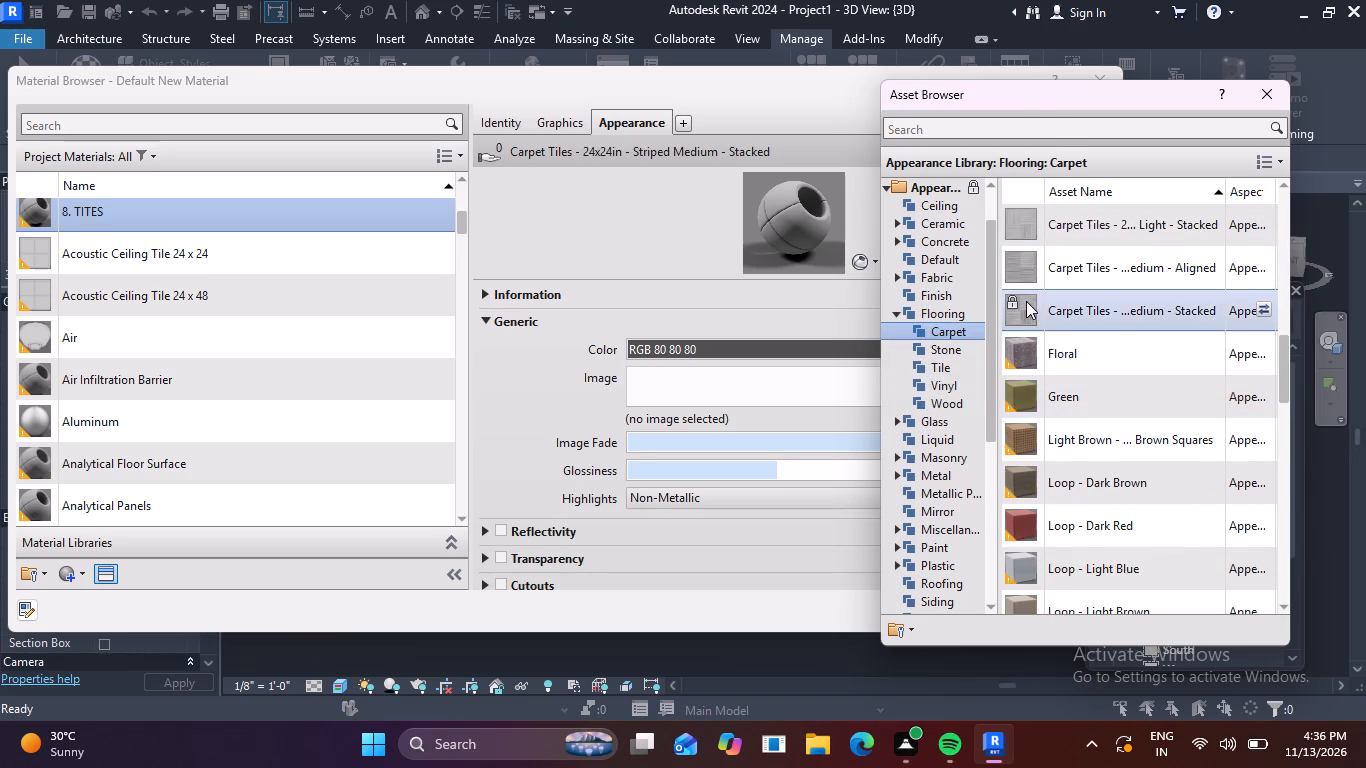
pyautogui.click(1269, 94)
pyautogui.click(953, 606)
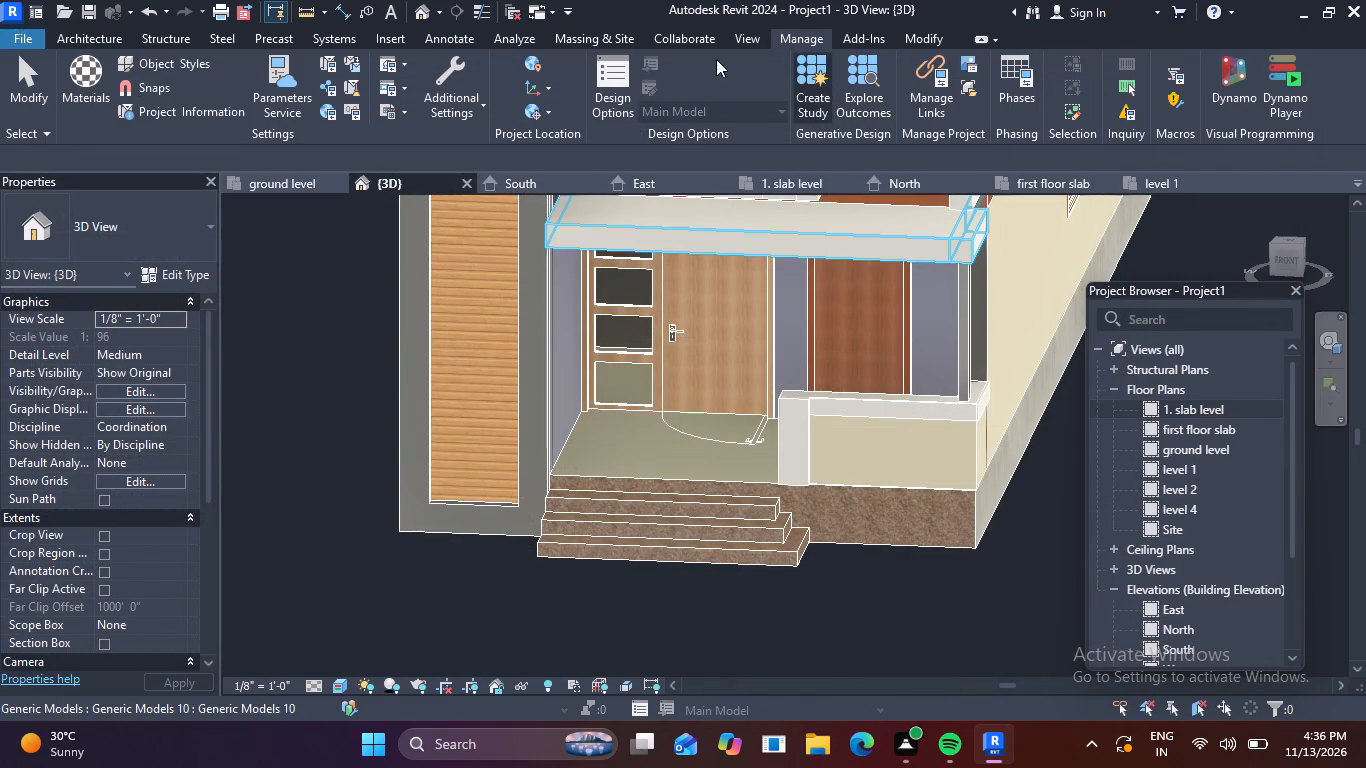
# Paint the top face of the porch floor with the 8. TITES material and finish painting.
pyautogui.click(905, 40)
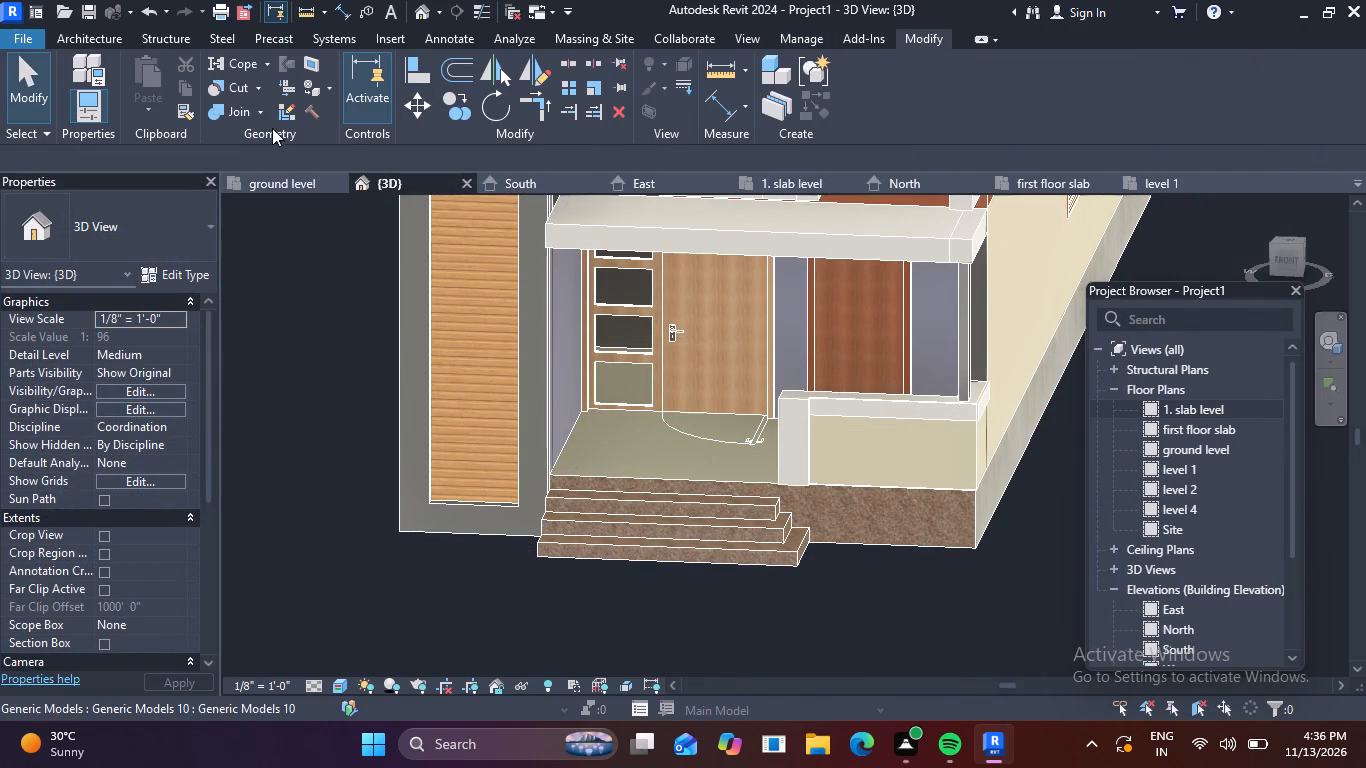
pyautogui.click(319, 90)
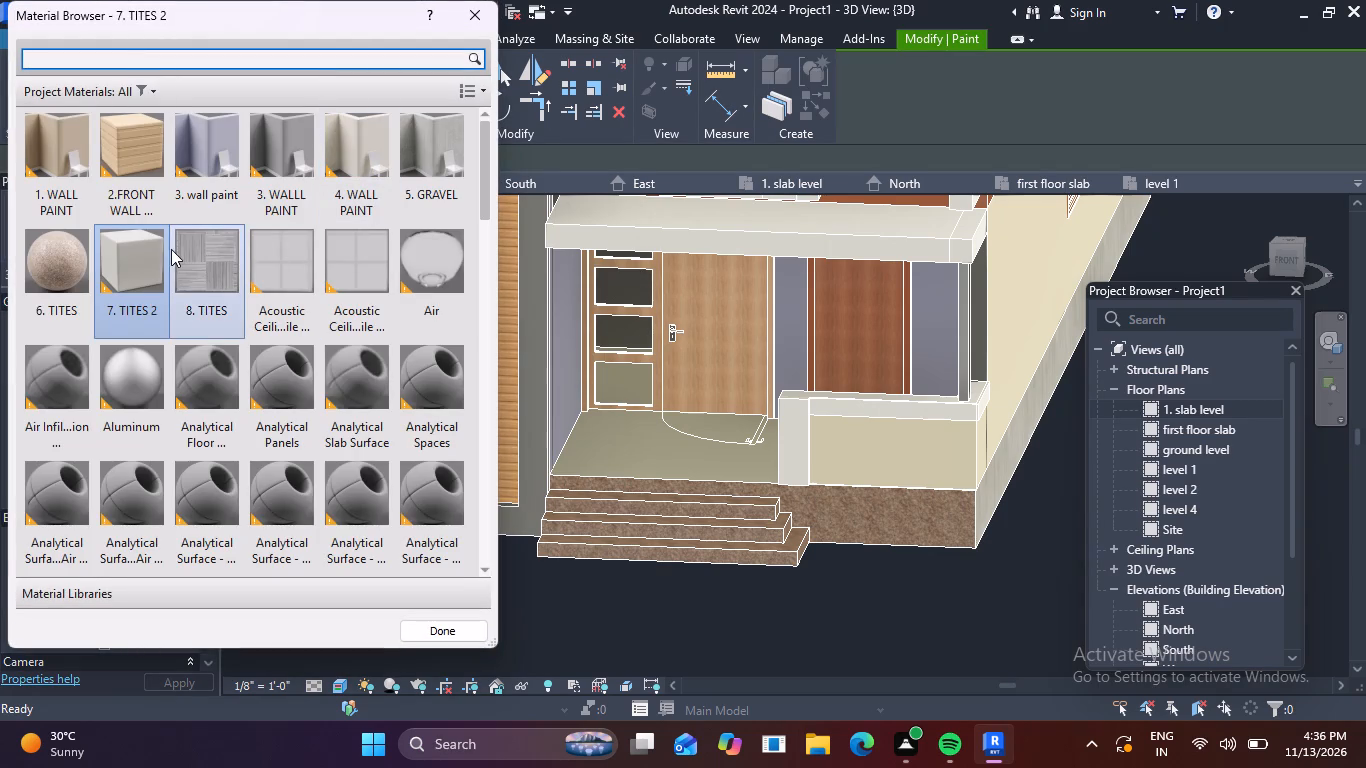
pyautogui.click(181, 268)
pyautogui.click(634, 435)
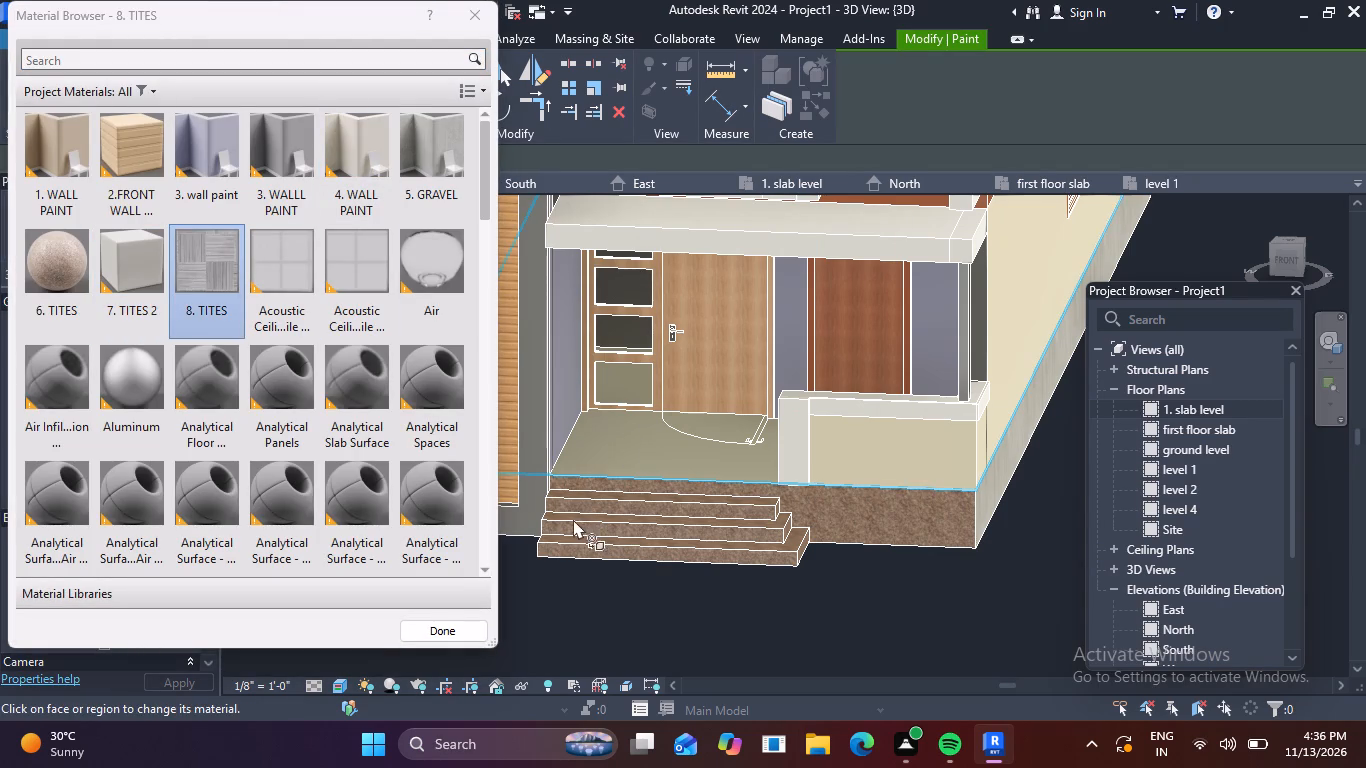
pyautogui.scroll(-2, 588, 549)
pyautogui.moveTo(811, 534); pyautogui.dragTo(844, 414, button='middle')
pyautogui.press('Escape')
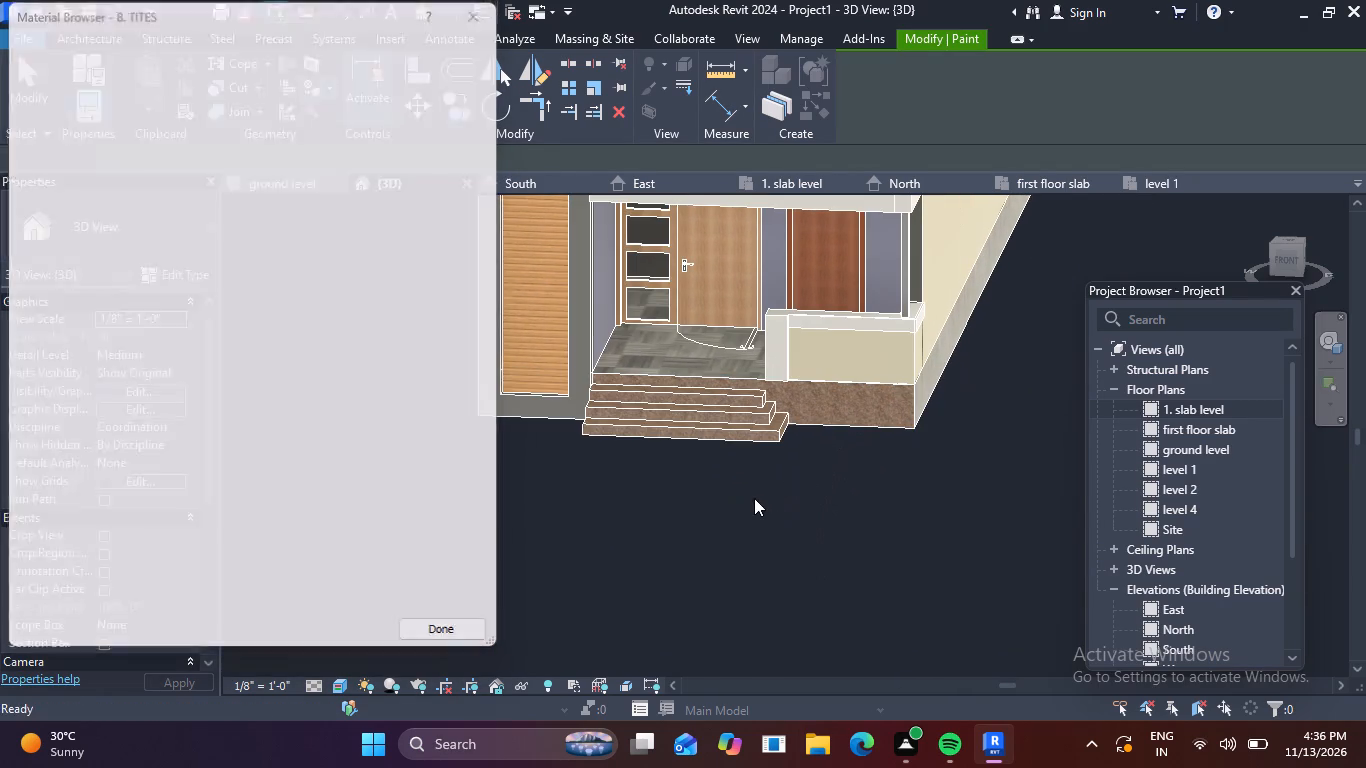
# Examine the house's front and side facades, from the entrance steps up to the upper storey and slab bands.
pyautogui.scroll(-2, 780, 483)
pyautogui.keyDown('shift'); pyautogui.moveTo(742, 522); pyautogui.dragTo(754, 523, button='middle'); pyautogui.keyUp('shift')
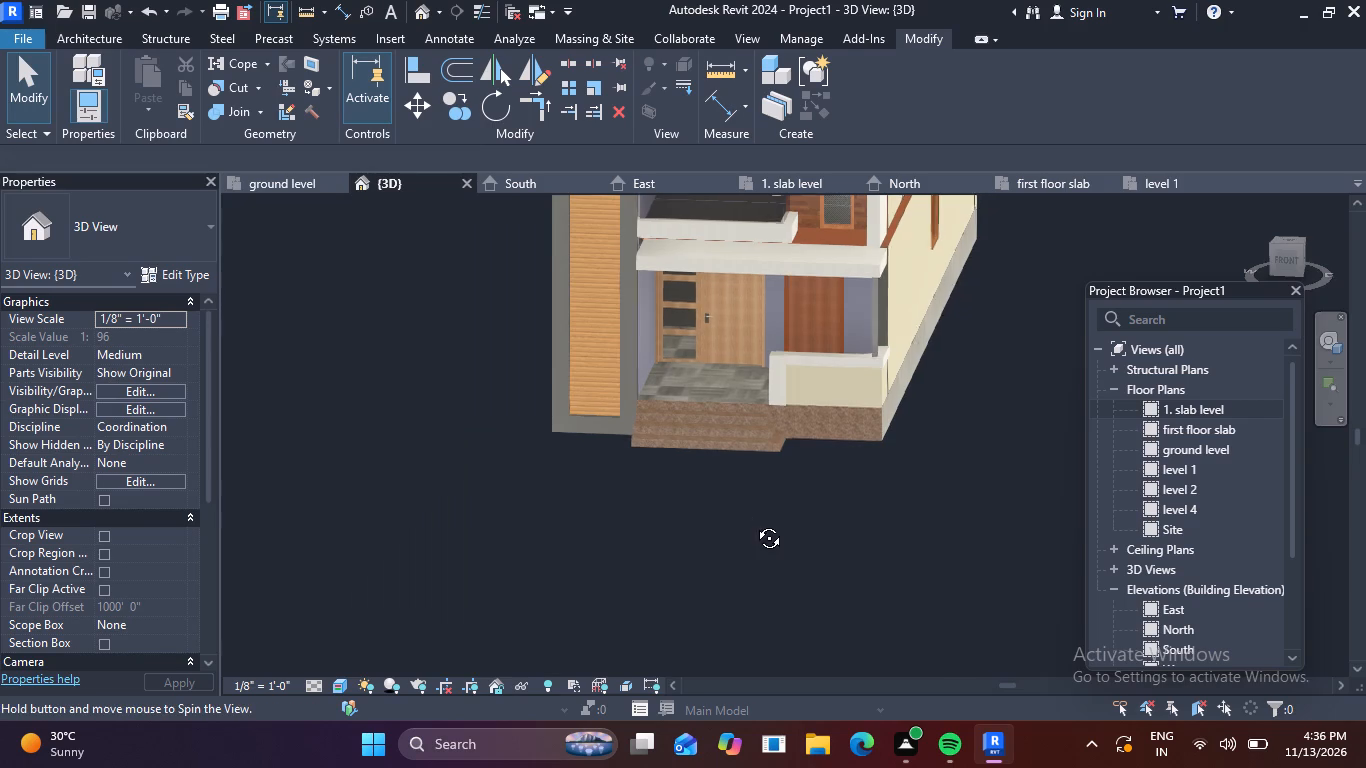
pyautogui.keyDown('shift'); pyautogui.moveTo(754, 523); pyautogui.dragTo(904, 477, button='middle'); pyautogui.keyUp('shift')
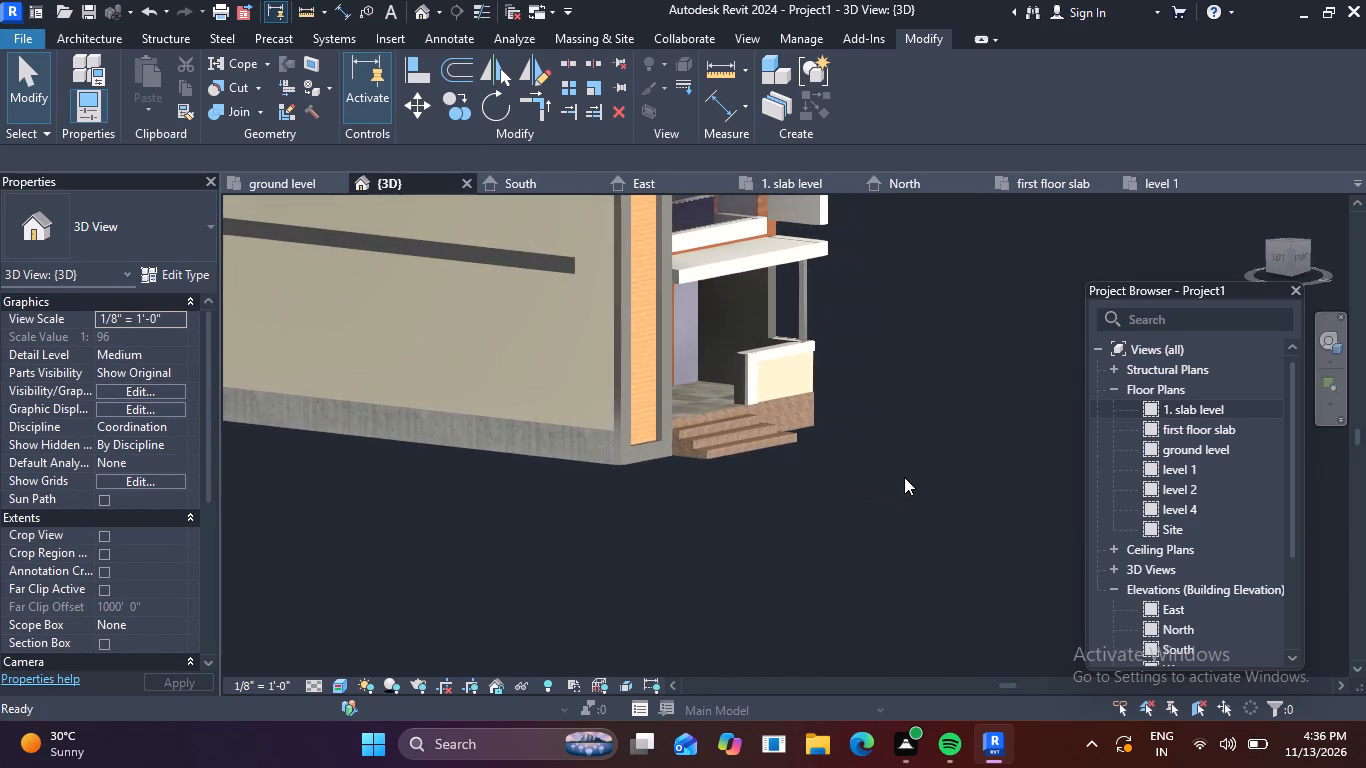
pyautogui.scroll(-2, 905, 480)
pyautogui.keyDown('shift'); pyautogui.moveTo(894, 489); pyautogui.dragTo(719, 507, button='middle'); pyautogui.keyUp('shift')
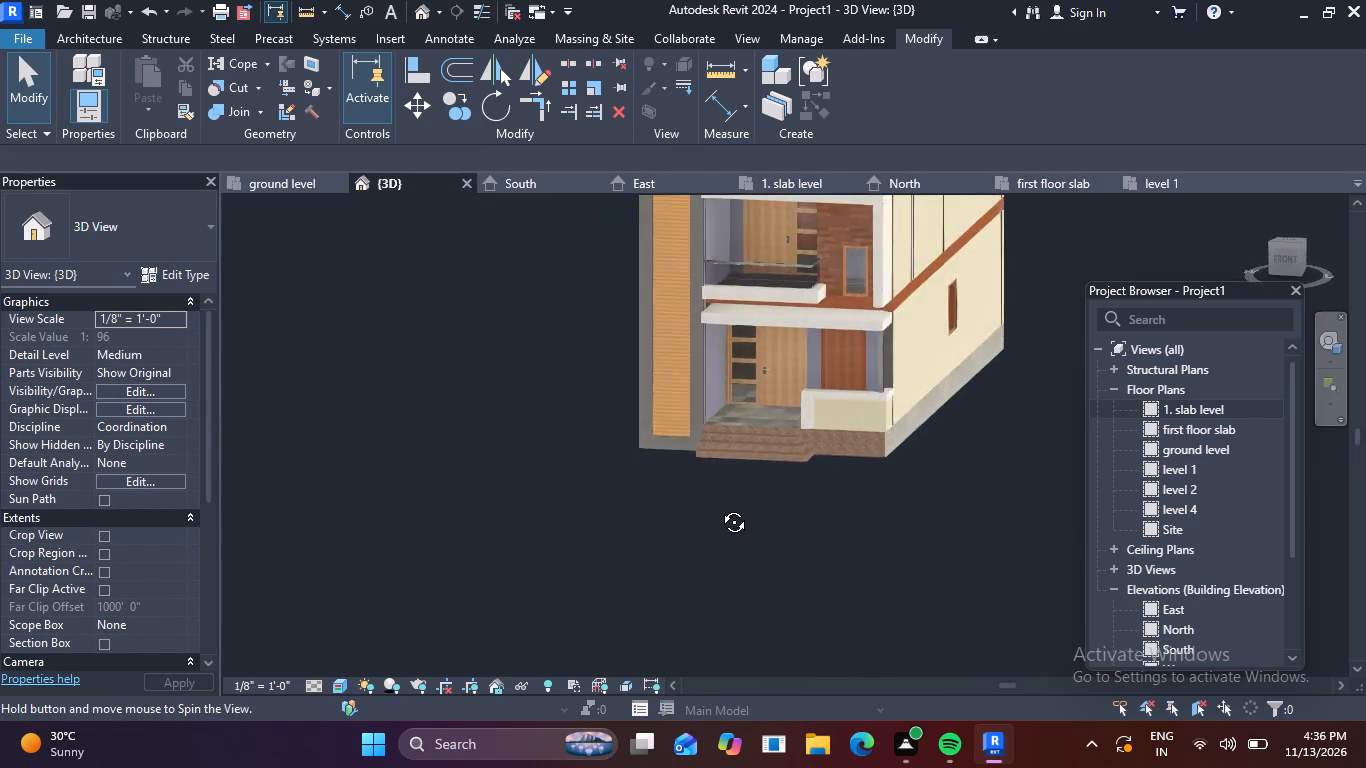
pyautogui.keyDown('shift'); pyautogui.moveTo(719, 507); pyautogui.dragTo(747, 444, button='middle'); pyautogui.keyUp('shift')
pyautogui.moveTo(753, 455); pyautogui.dragTo(746, 522, button='middle')
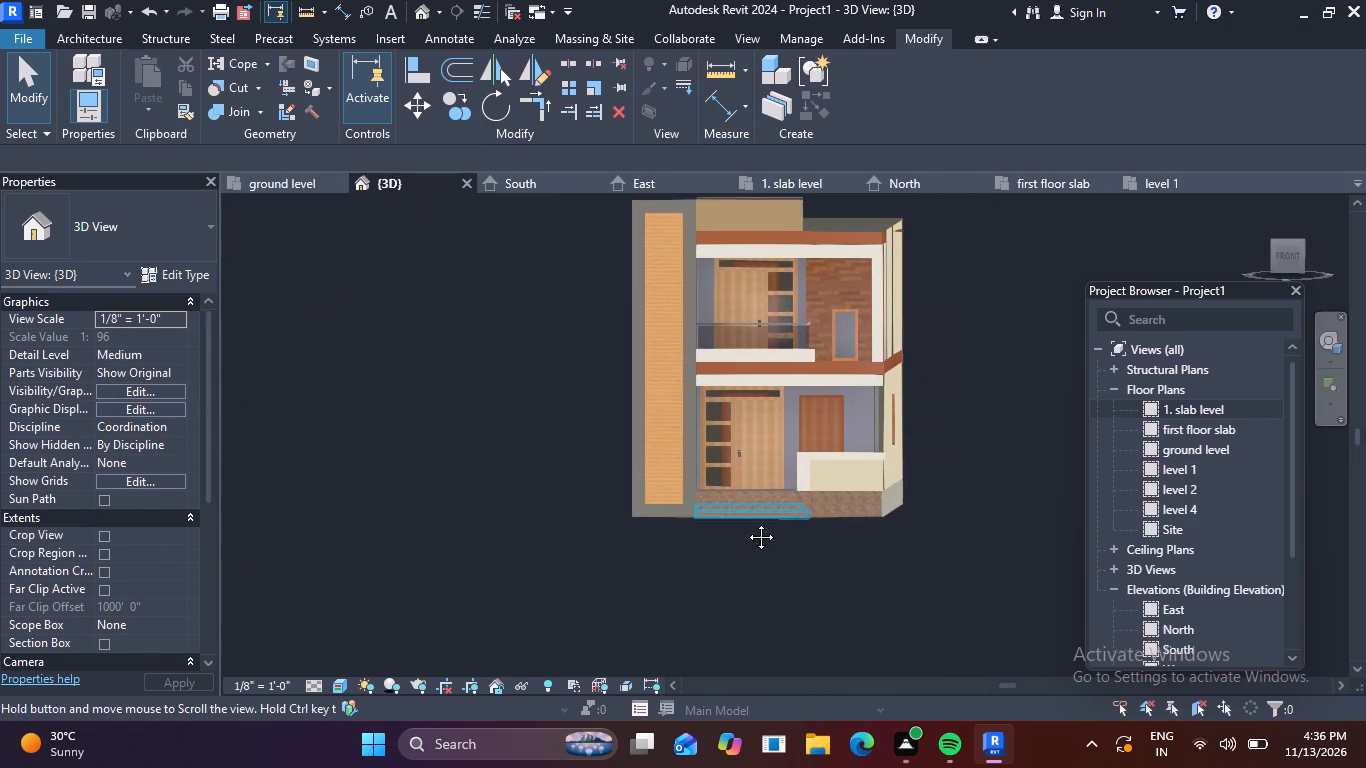
pyautogui.moveTo(746, 522); pyautogui.dragTo(741, 566, button='middle')
pyautogui.scroll(3, 863, 433)
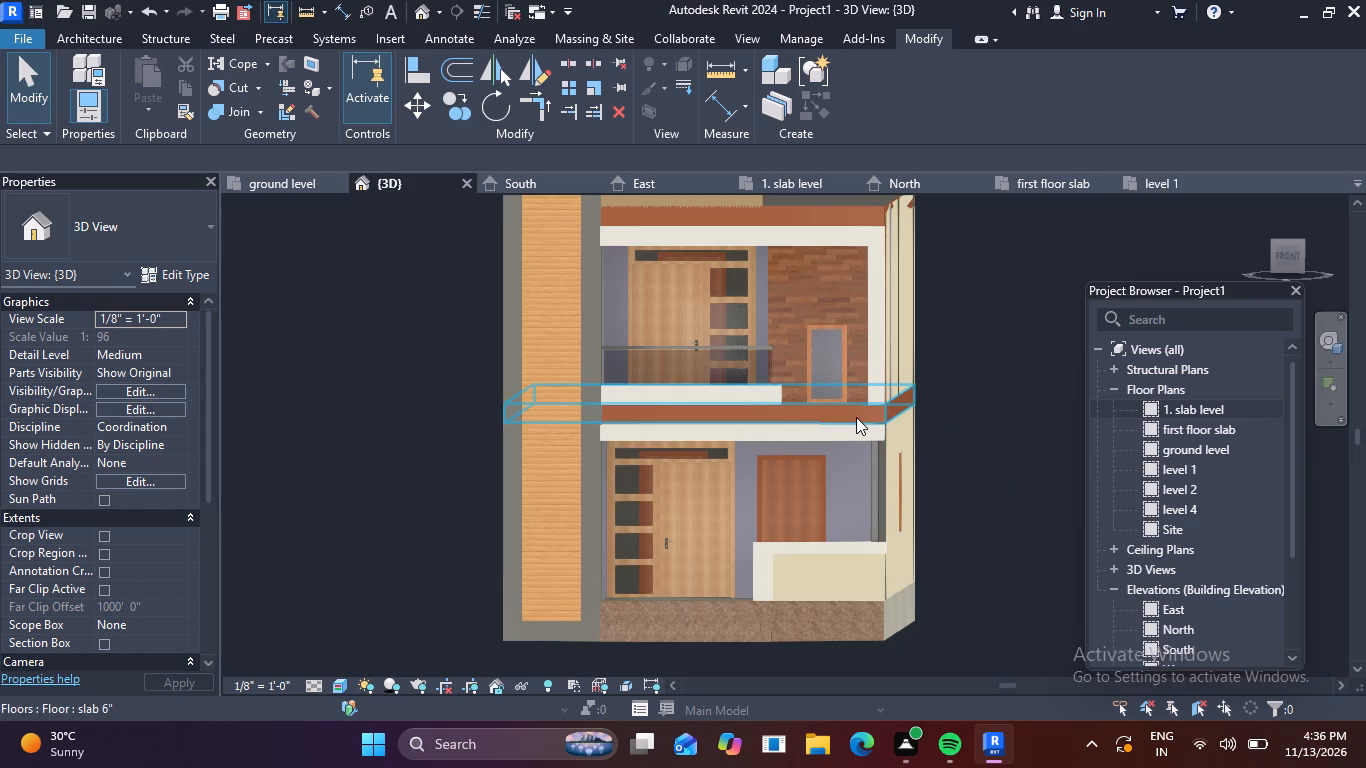
pyautogui.scroll(4, 886, 424)
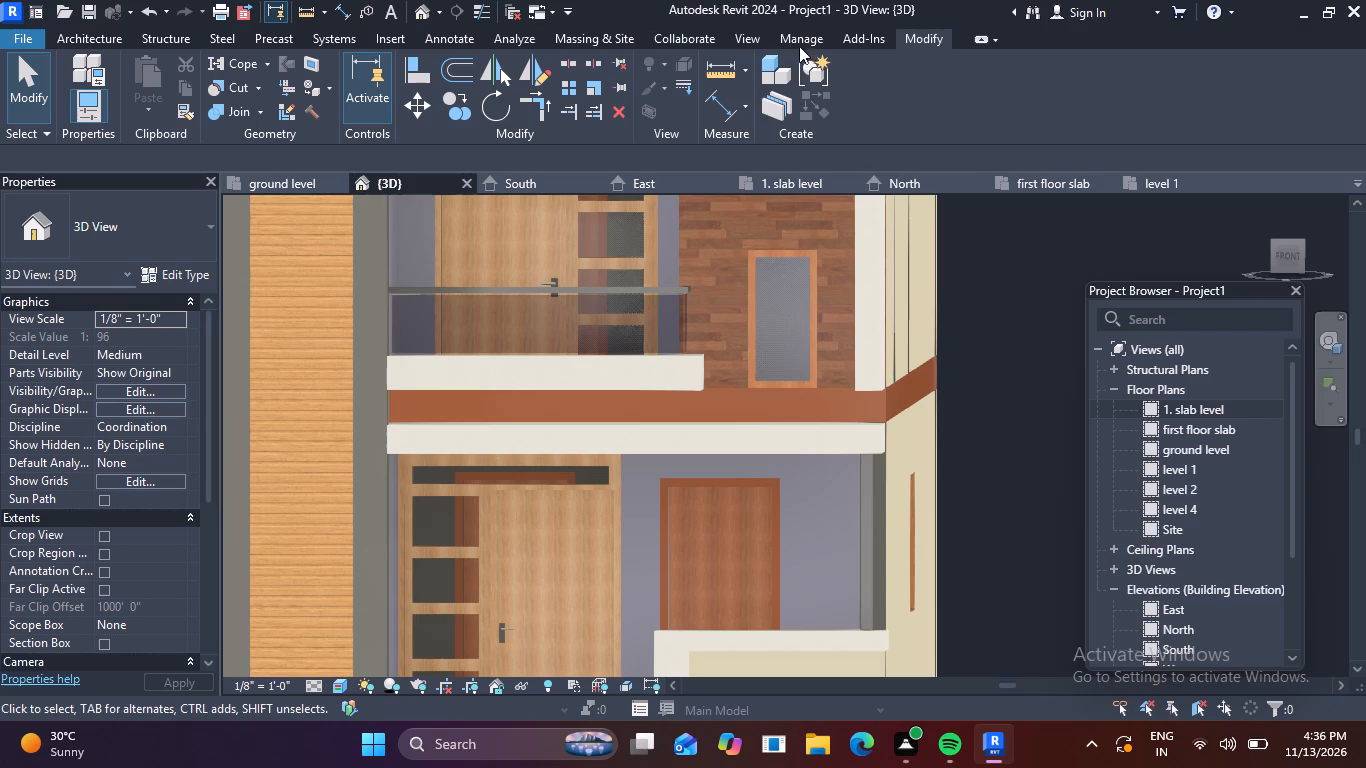
# Paint the front edge face of the slab between the two storeys with the Default Floor material.
pyautogui.click(914, 38)
pyautogui.click(314, 84)
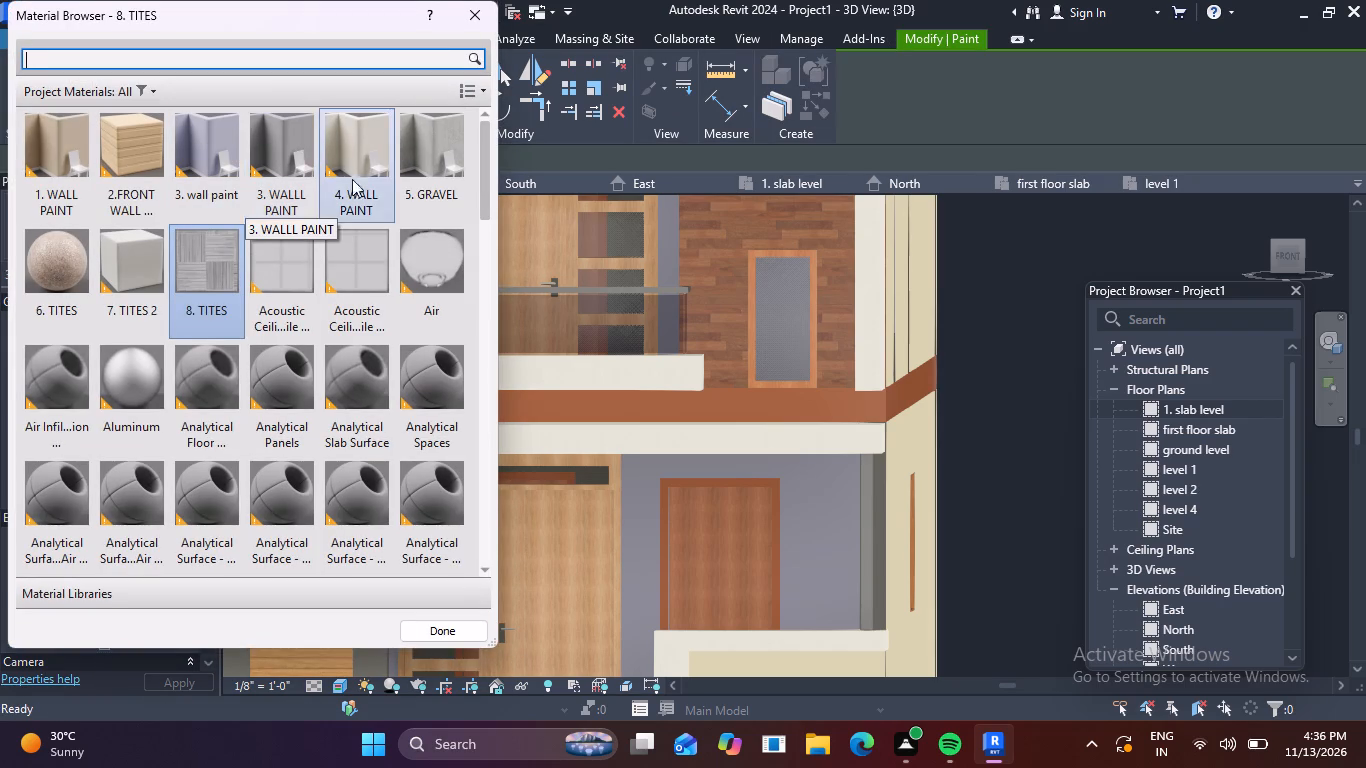
pyautogui.scroll(-3, 359, 184)
pyautogui.scroll(-2, 688, 303)
pyautogui.moveTo(817, 321); pyautogui.dragTo(1060, 323, button='middle')
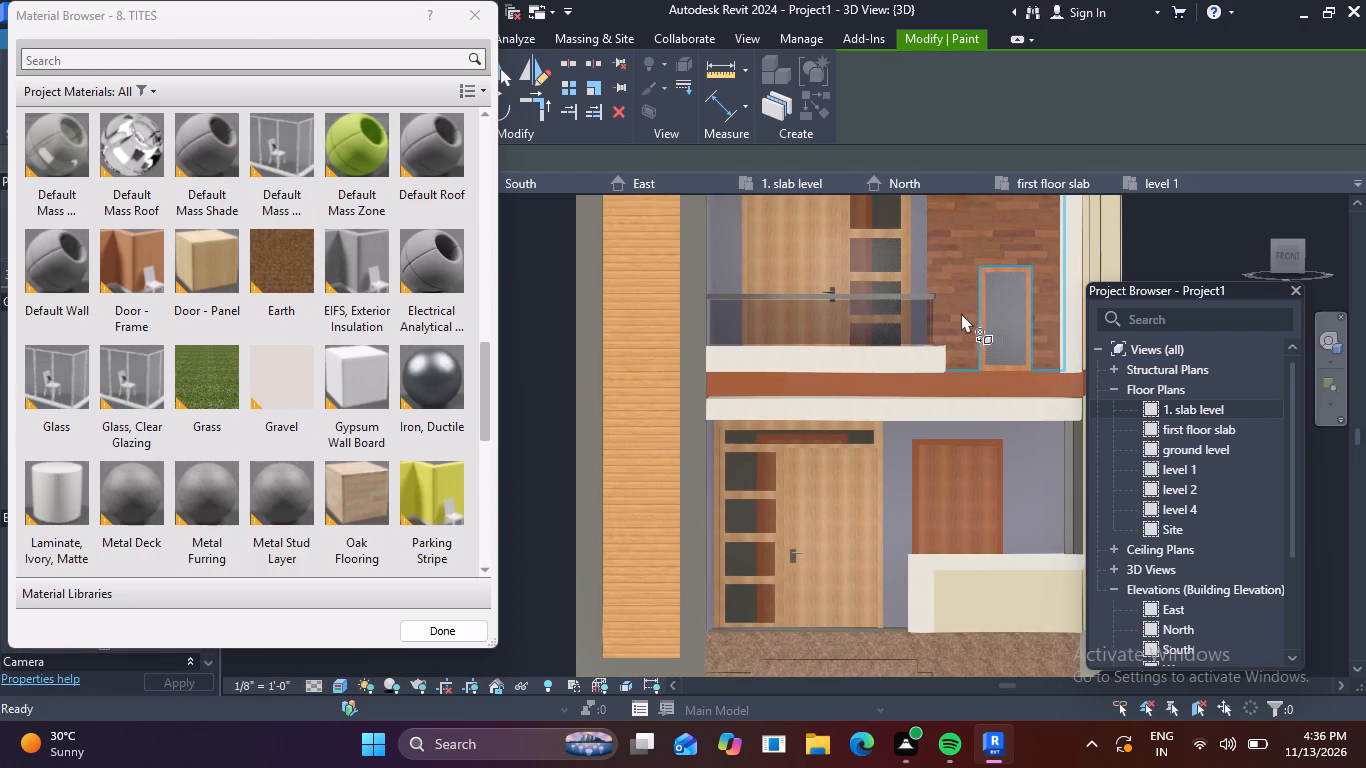
pyautogui.scroll(1, 797, 302)
pyautogui.scroll(8, 324, 178)
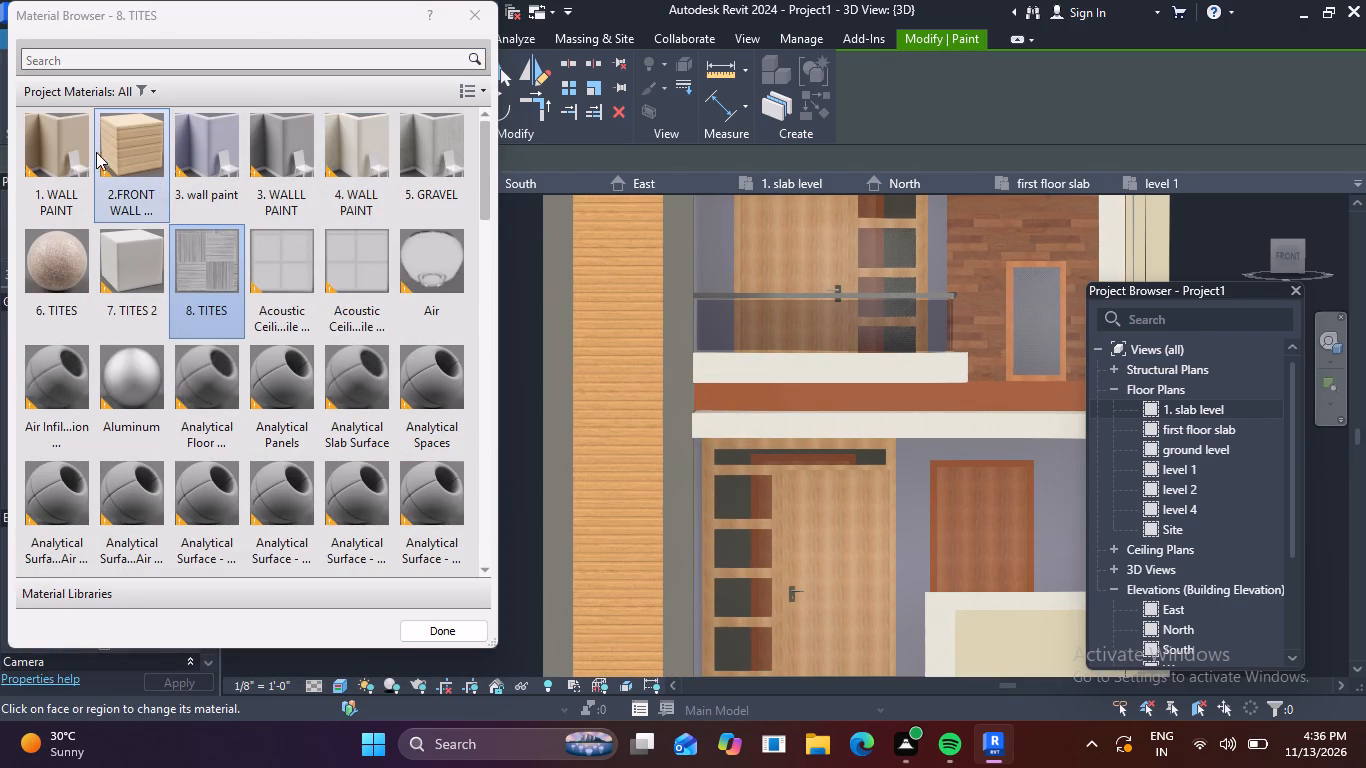
pyautogui.click(68, 148)
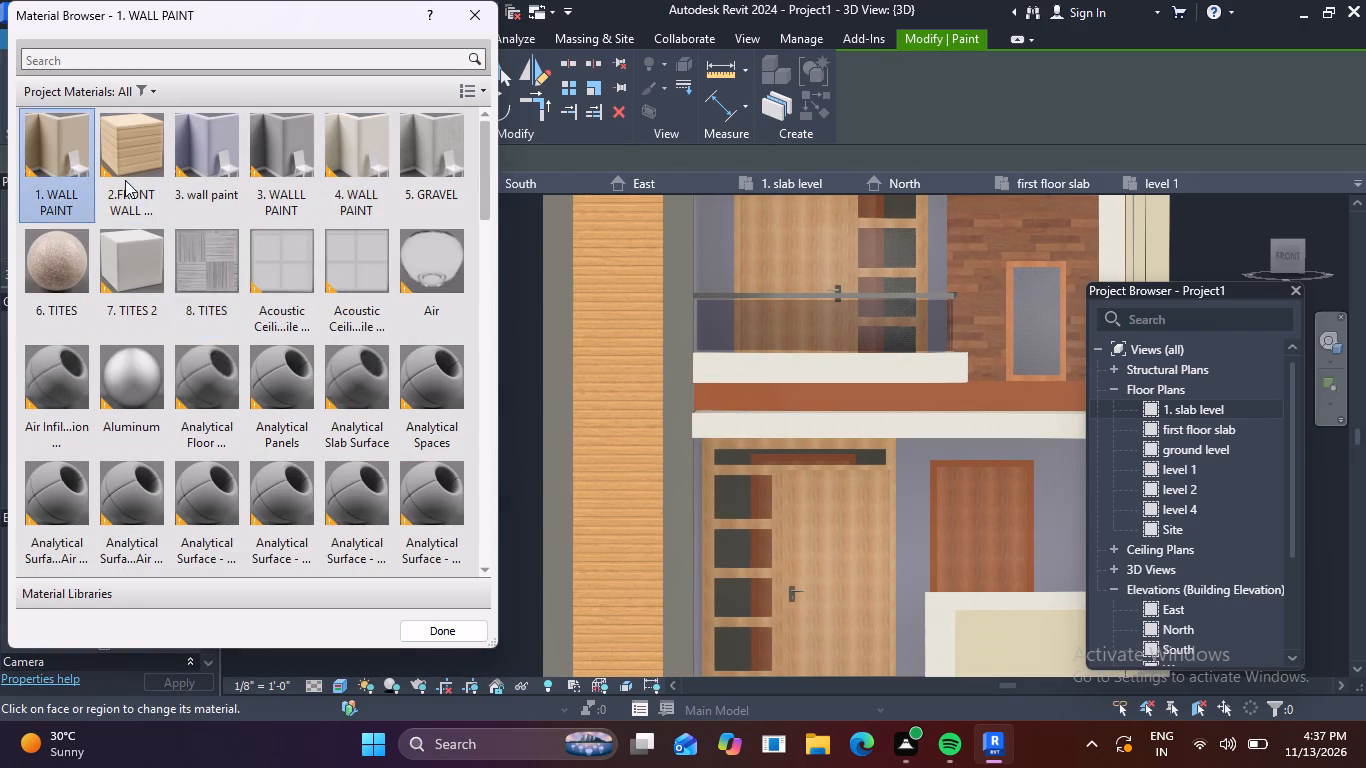
pyautogui.scroll(-2, 436, 244)
pyautogui.moveTo(452, 274); pyautogui.dragTo(210, 291, button='middle')
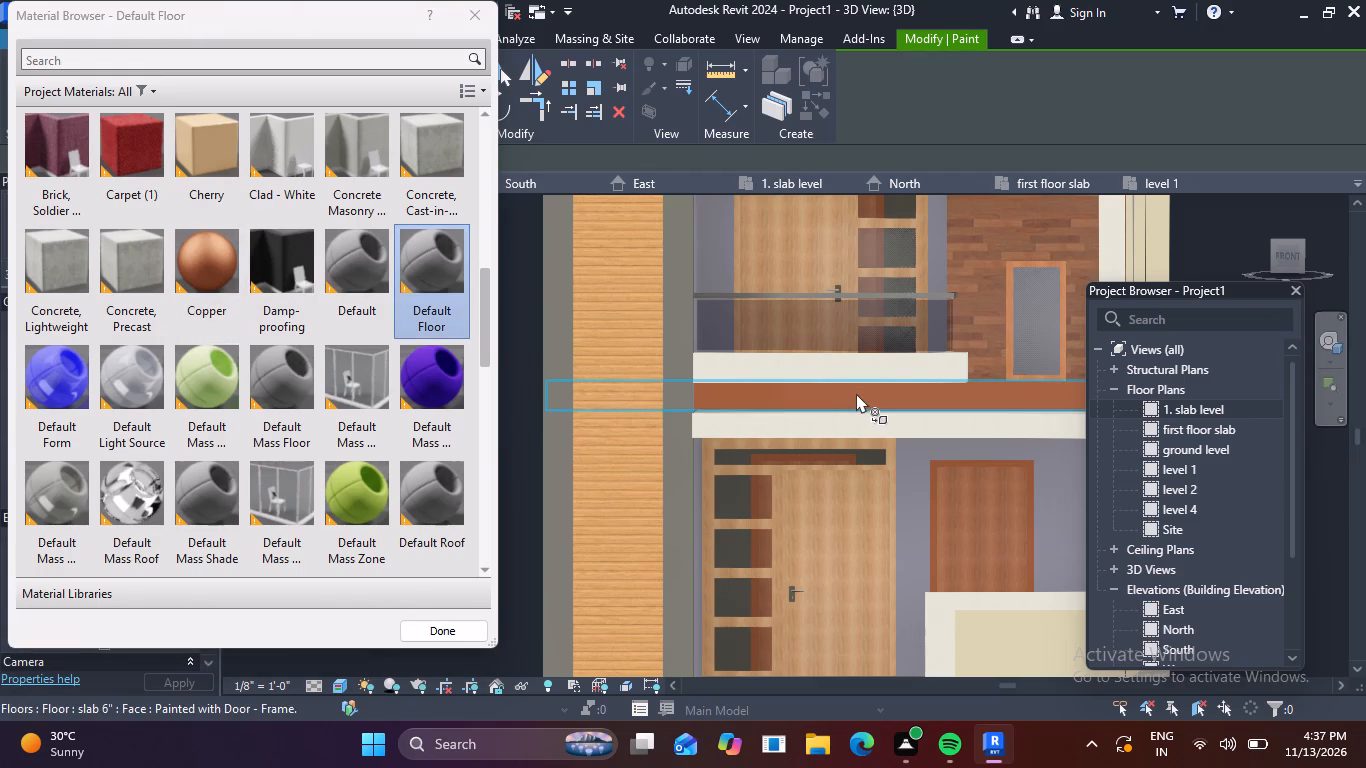
pyautogui.click(856, 393)
# Paint the side edge face of the same intermediate slab with Default Floor.
pyautogui.scroll(-3, 765, 409)
pyautogui.moveTo(754, 416); pyautogui.dragTo(549, 409, button='middle')
pyautogui.scroll(4, 845, 394)
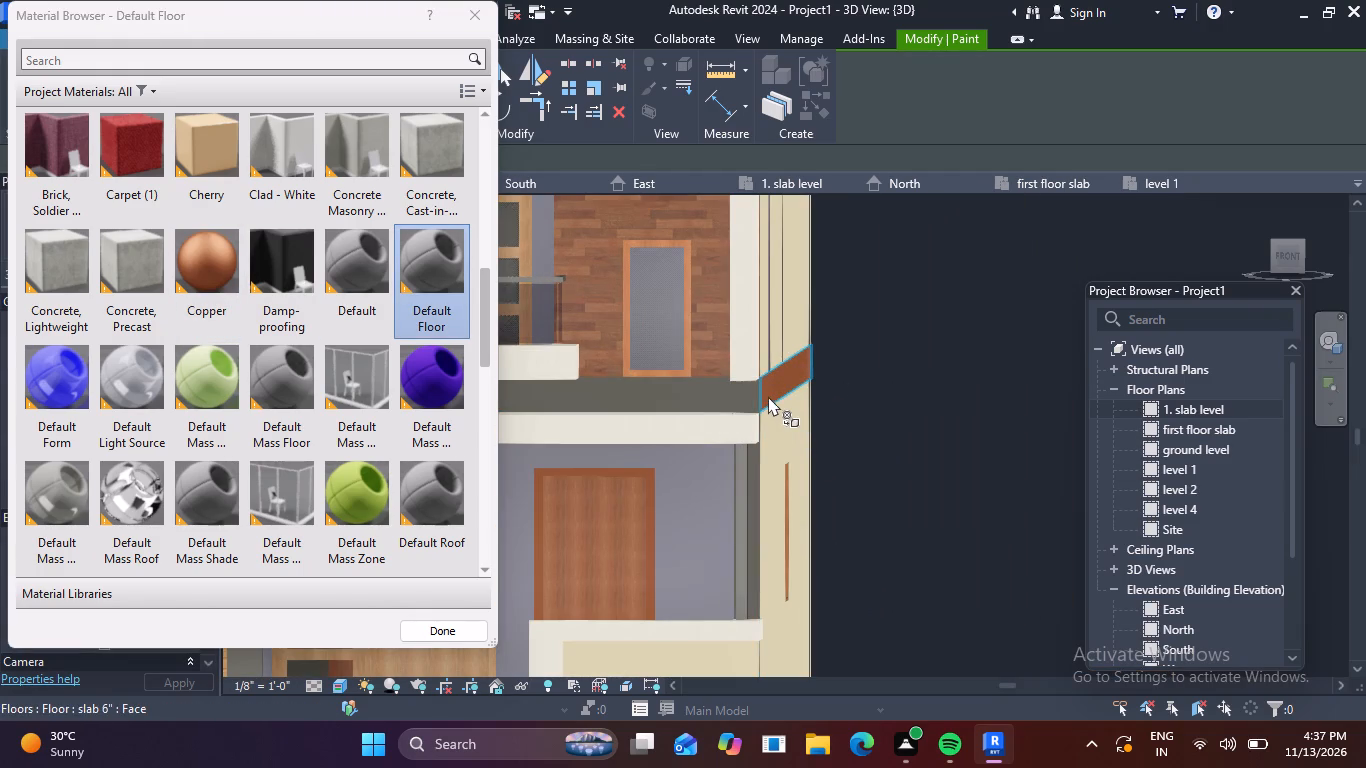
pyautogui.click(764, 388)
# Paint the front edge face of the roof slab with Default Floor.
pyautogui.scroll(-7, 793, 424)
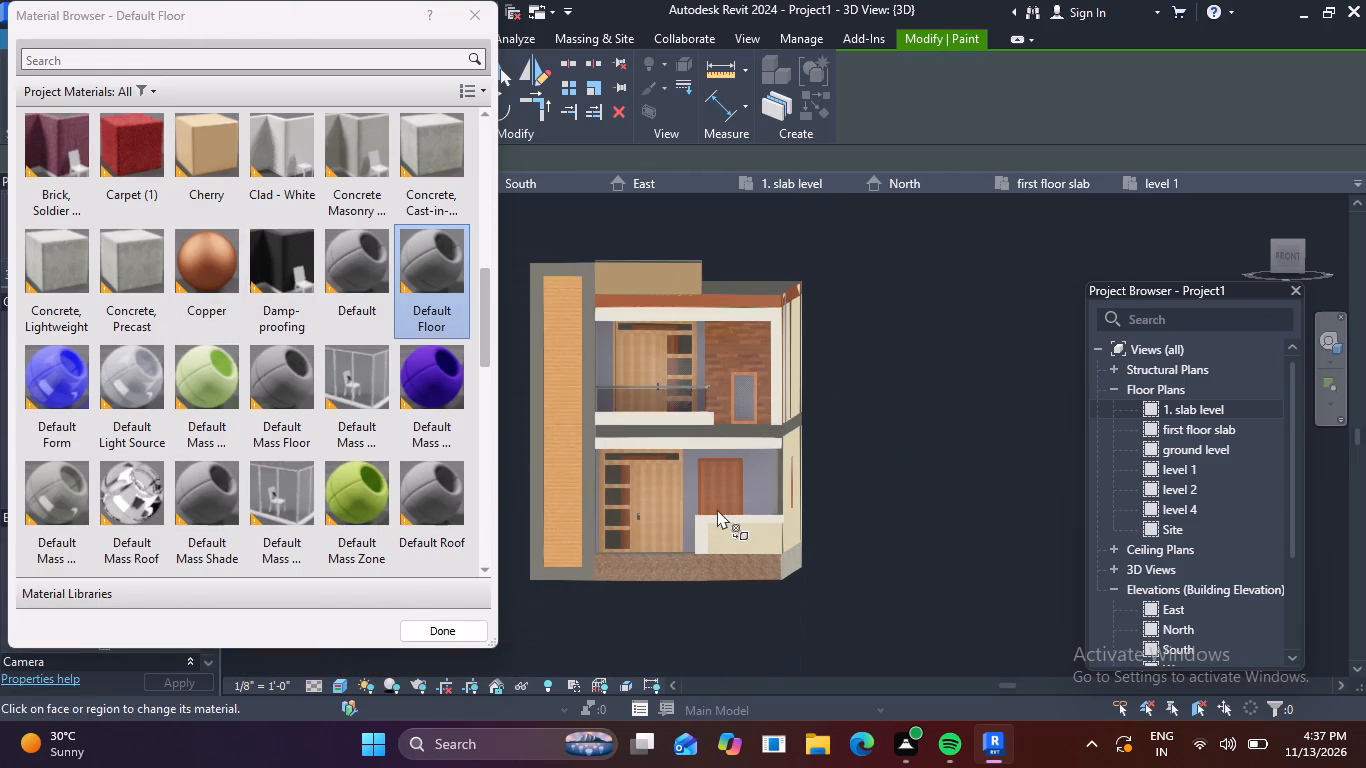
pyautogui.scroll(3, 755, 298)
pyautogui.click(777, 306)
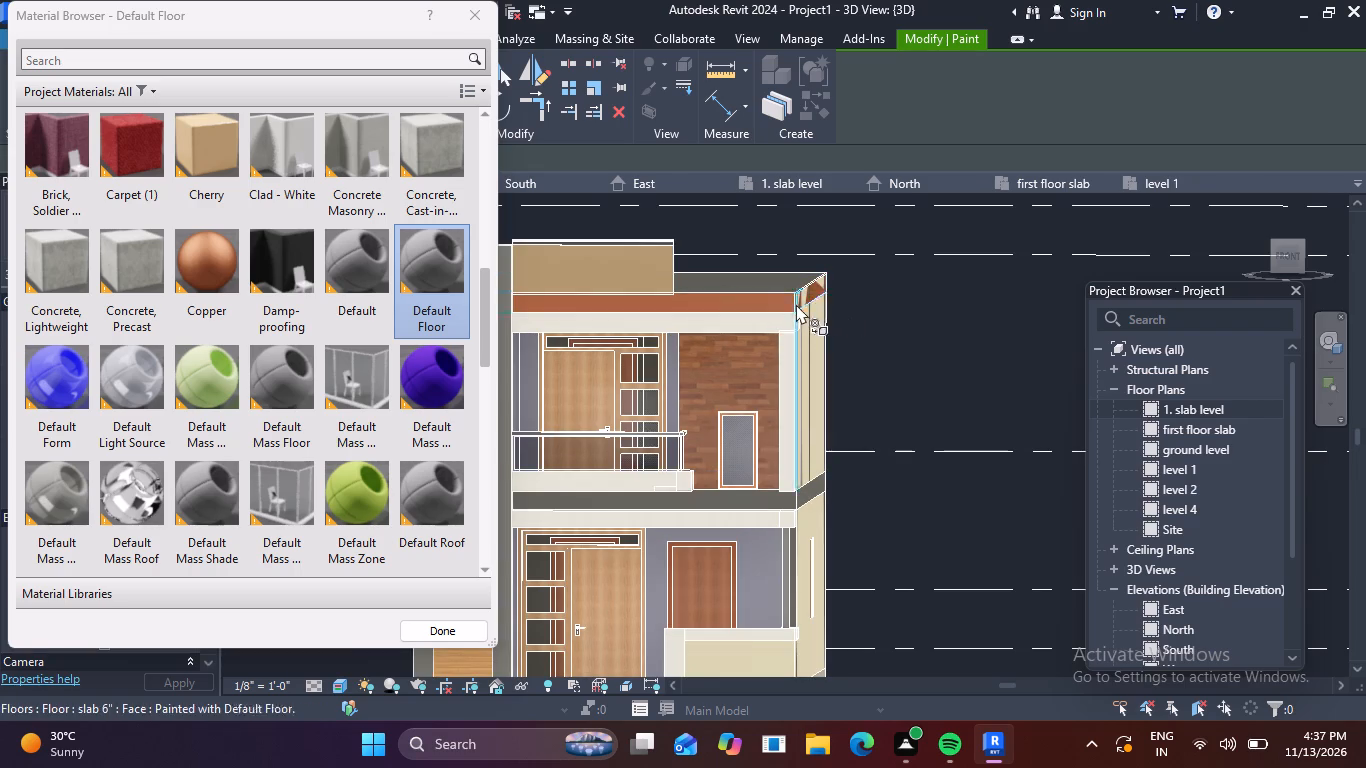
pyautogui.click(783, 297)
pyautogui.scroll(4, 785, 300)
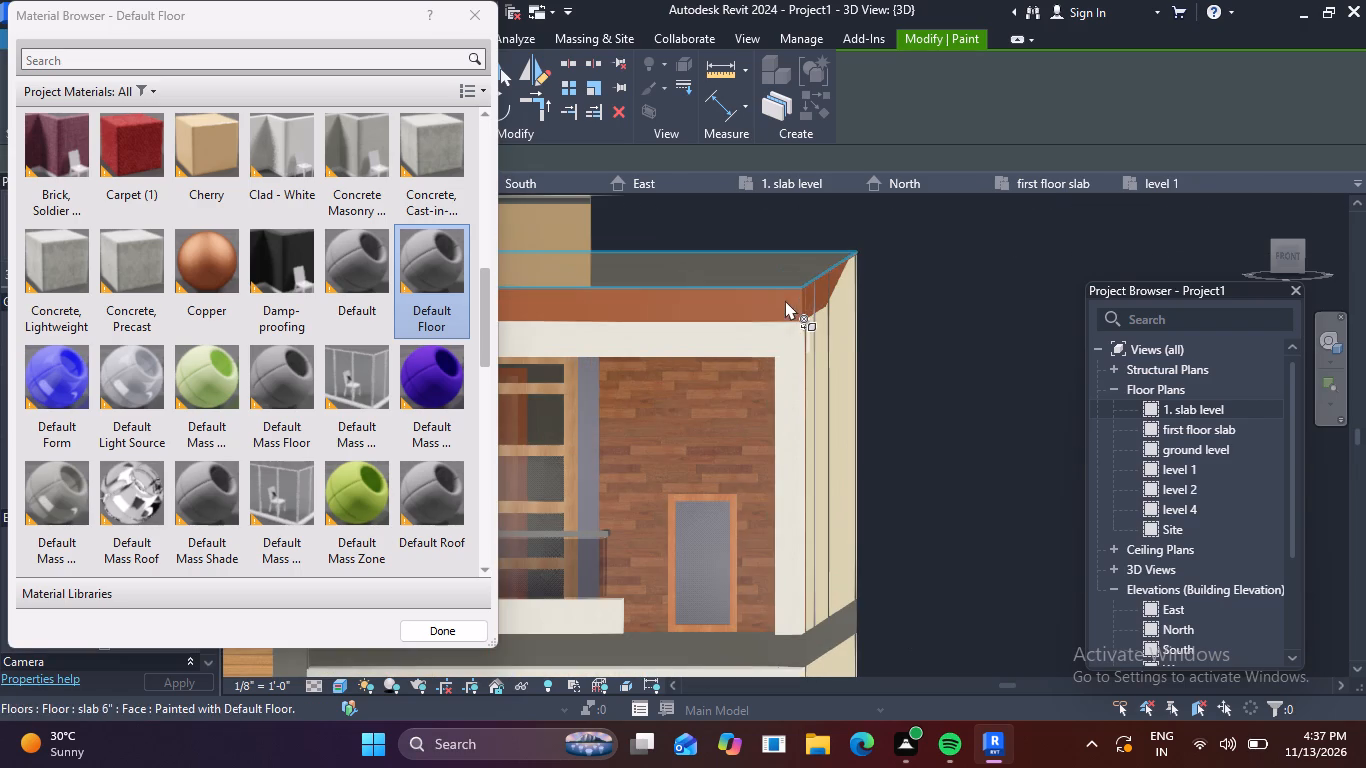
pyautogui.click(774, 305)
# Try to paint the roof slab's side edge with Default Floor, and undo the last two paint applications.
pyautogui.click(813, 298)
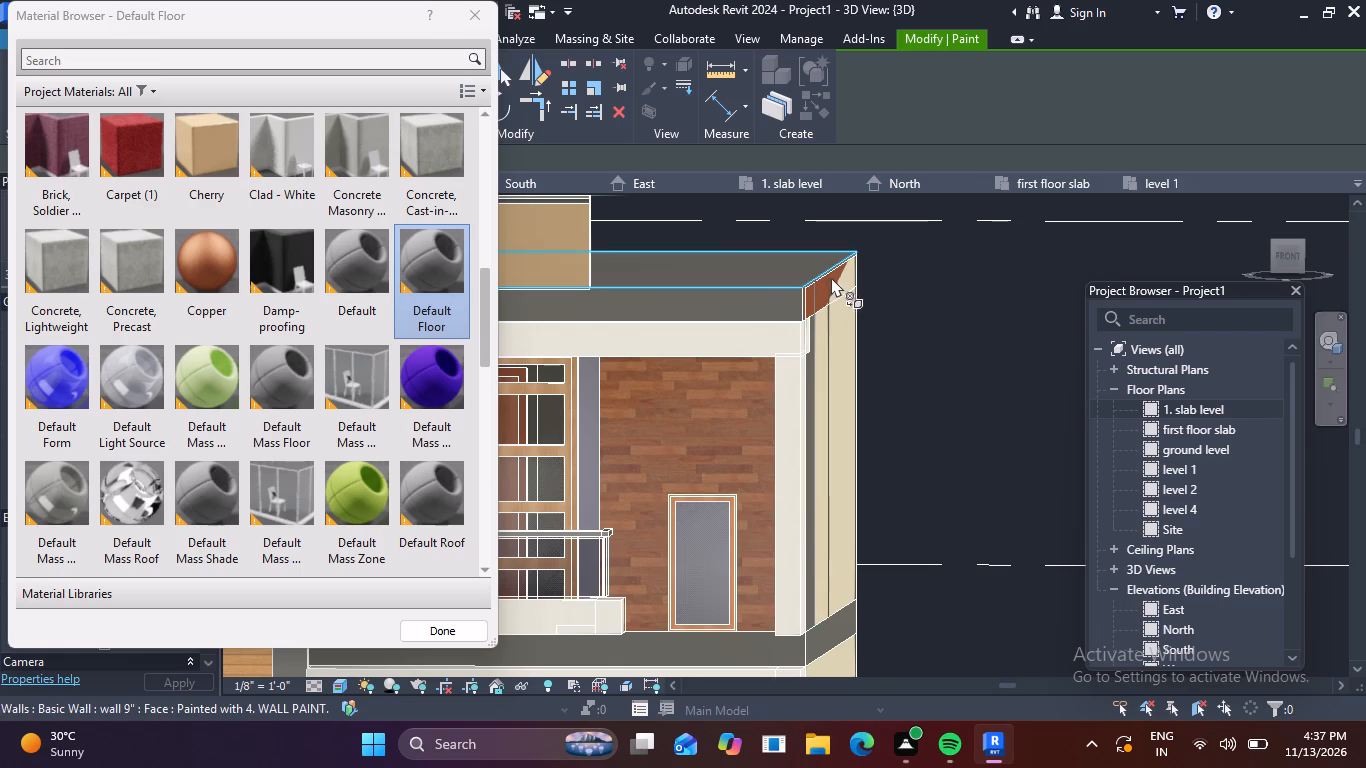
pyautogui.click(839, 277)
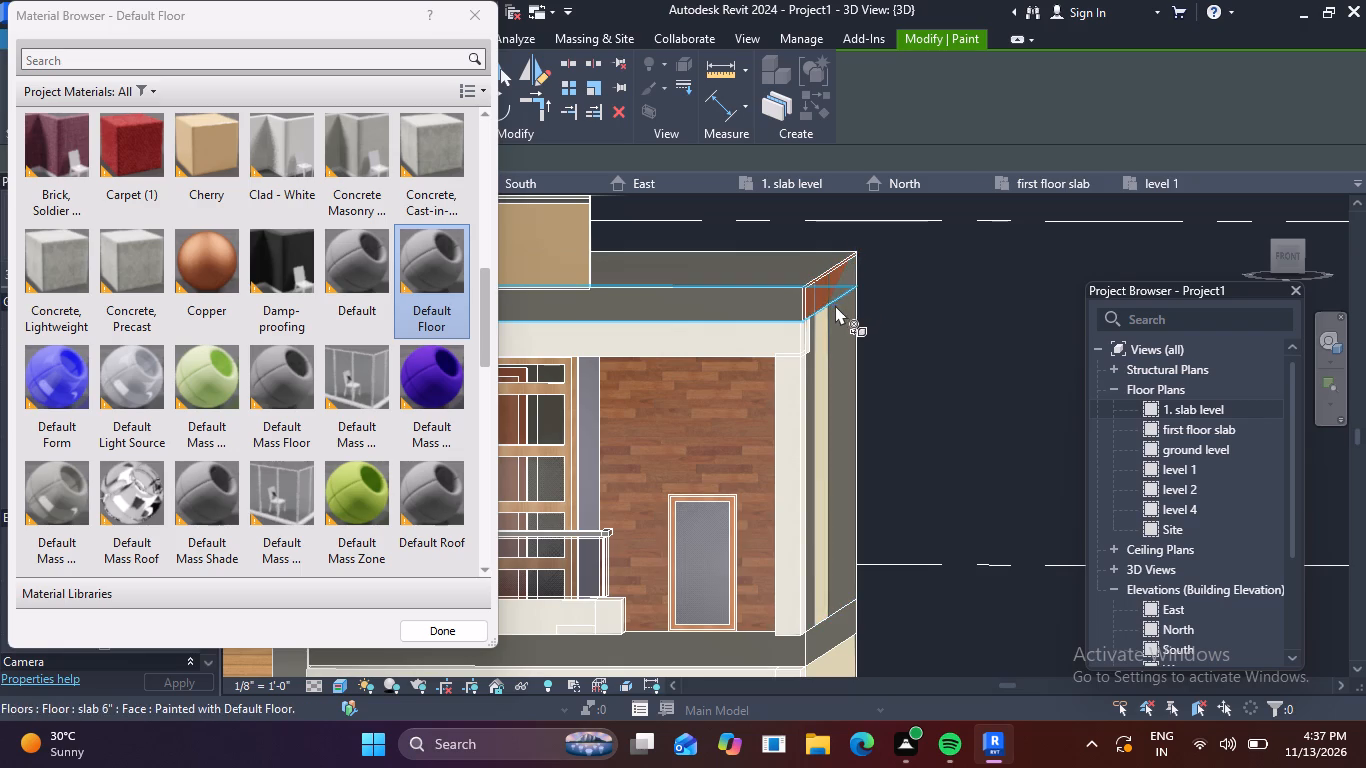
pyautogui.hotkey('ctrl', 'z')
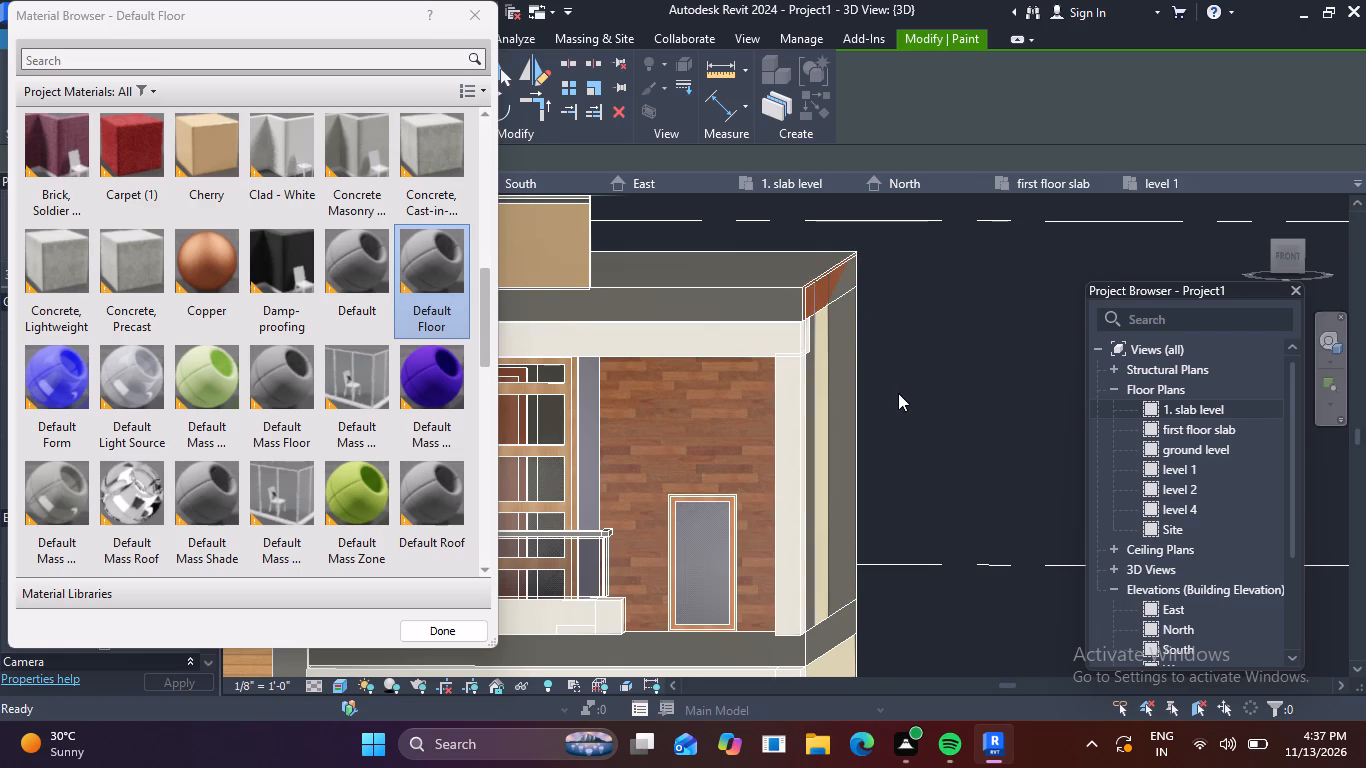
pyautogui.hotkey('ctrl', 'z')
# Paint the roof slab's edge face on the right side of the house with the 1. WALL PAINT material.
pyautogui.scroll(-4, 898, 393)
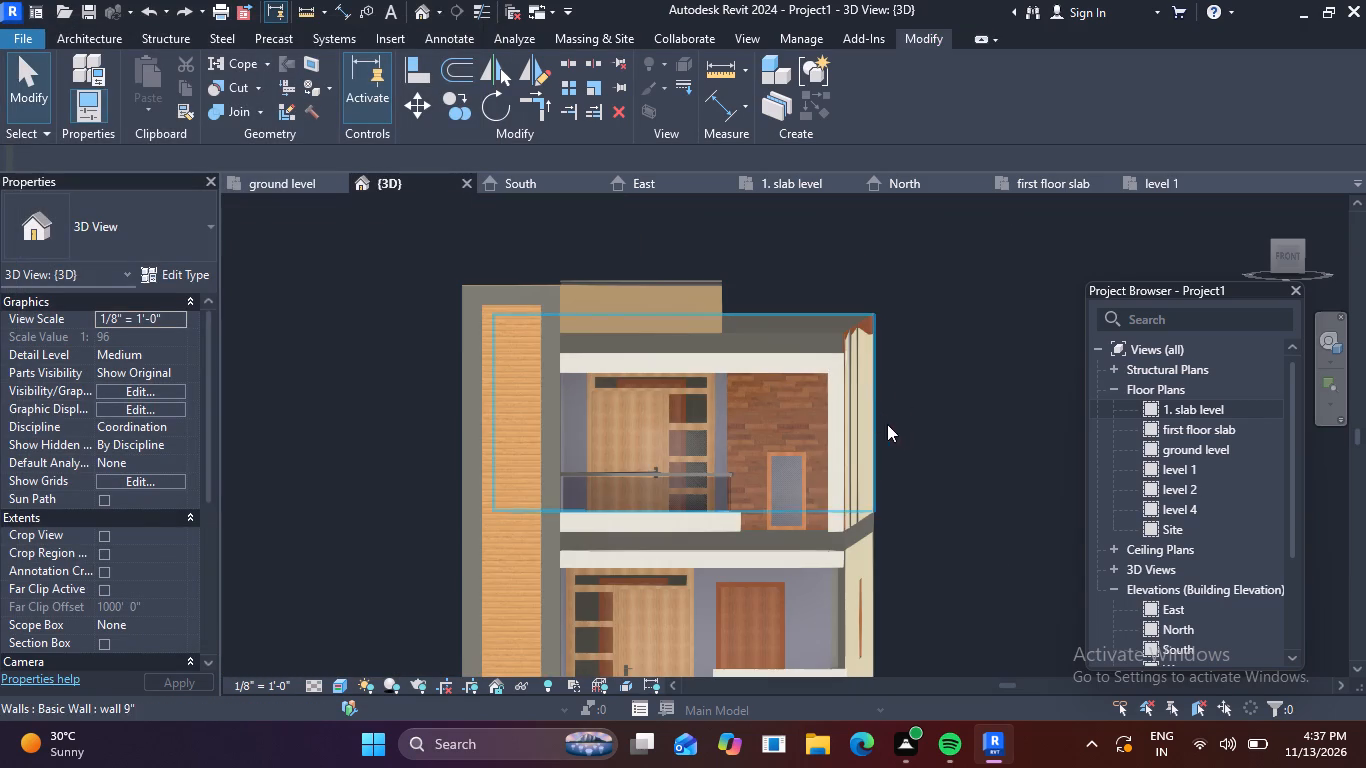
pyautogui.keyDown('shift'); pyautogui.moveTo(904, 428); pyautogui.dragTo(822, 426, button='middle'); pyautogui.keyUp('shift')
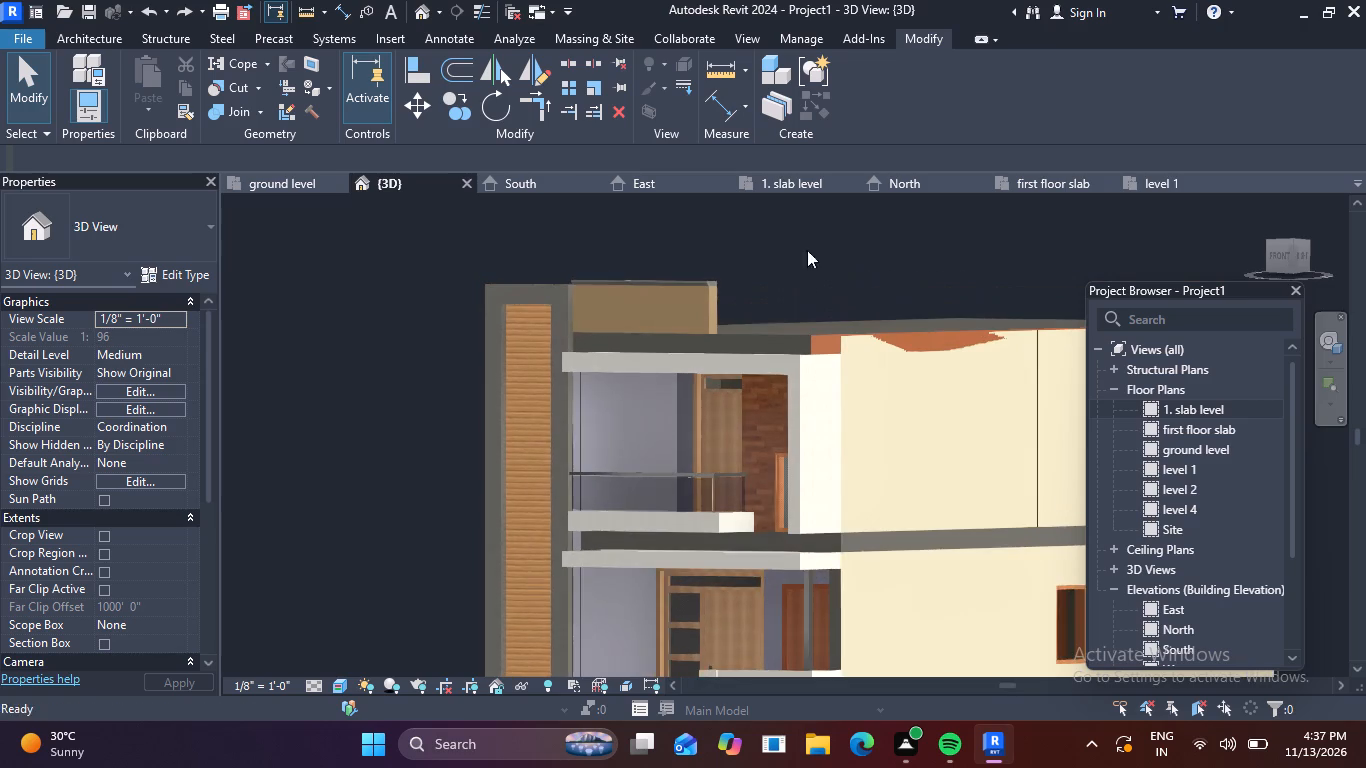
pyautogui.click(318, 84)
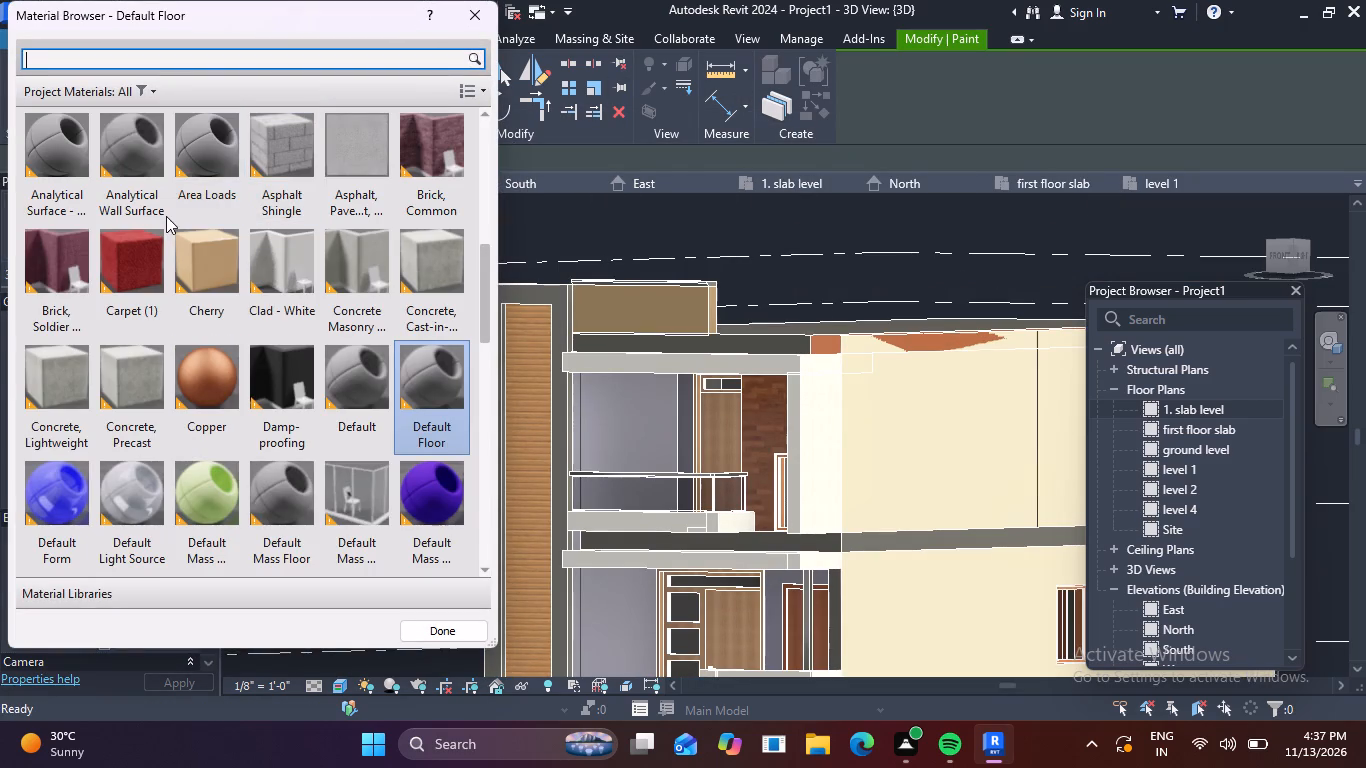
pyautogui.scroll(4, 166, 216)
pyautogui.click(37, 140)
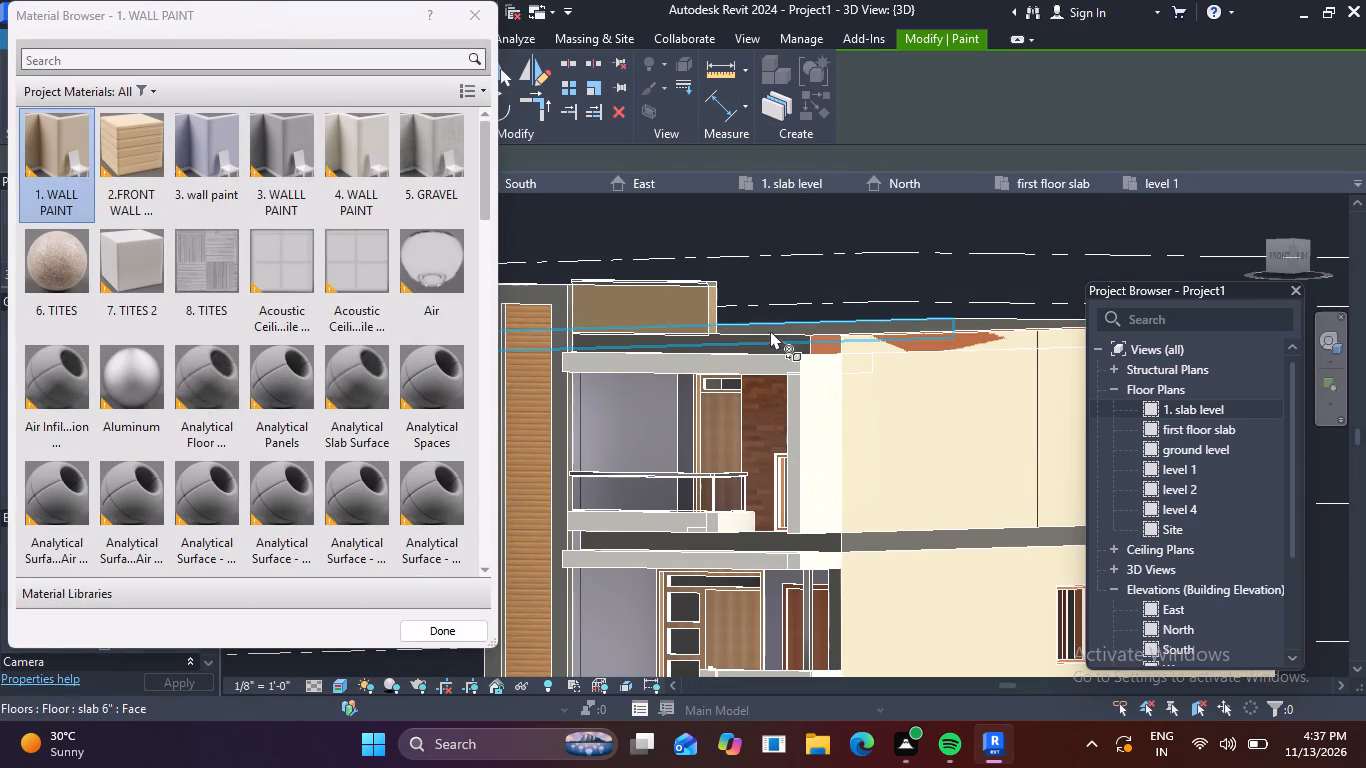
pyautogui.scroll(5, 865, 333)
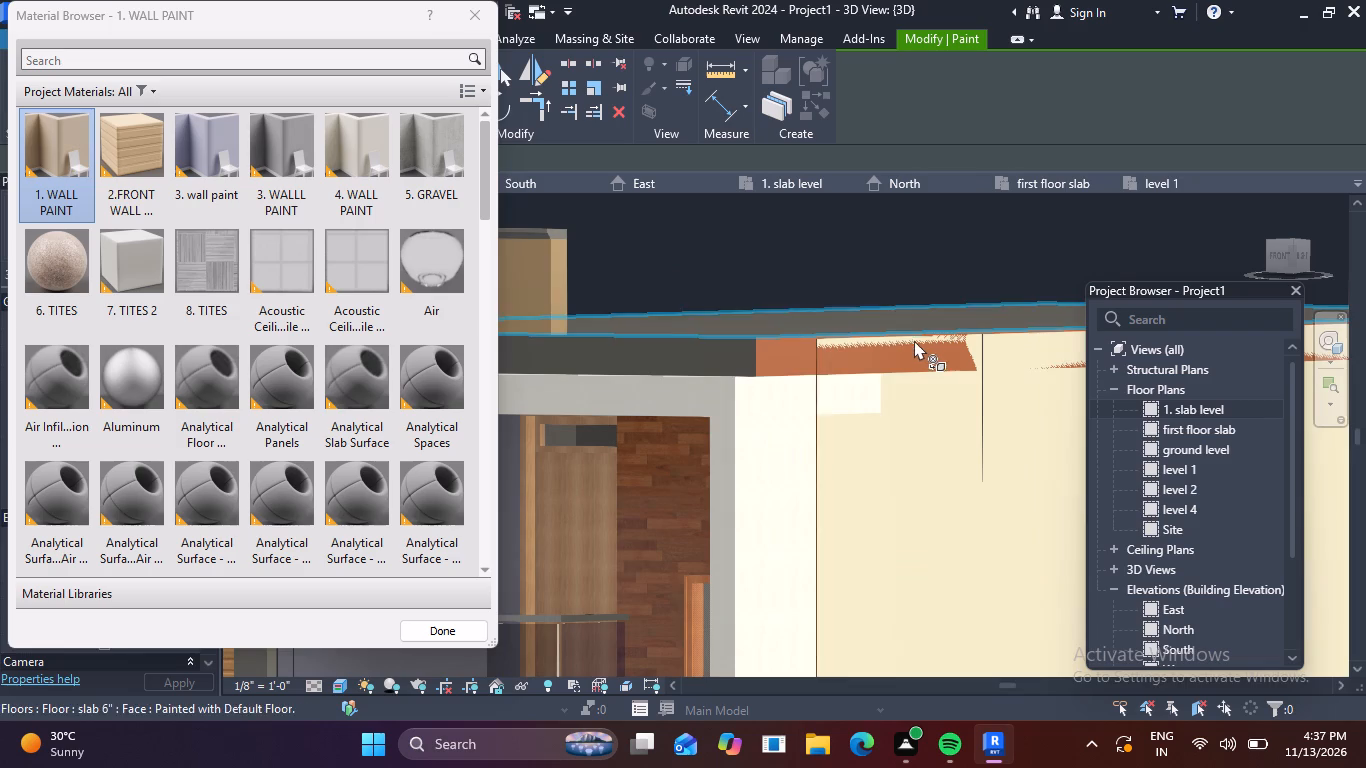
pyautogui.click(918, 355)
# Paint the front edge face of the roof slab with 1. WALL PAINT.
pyautogui.scroll(-5, 826, 392)
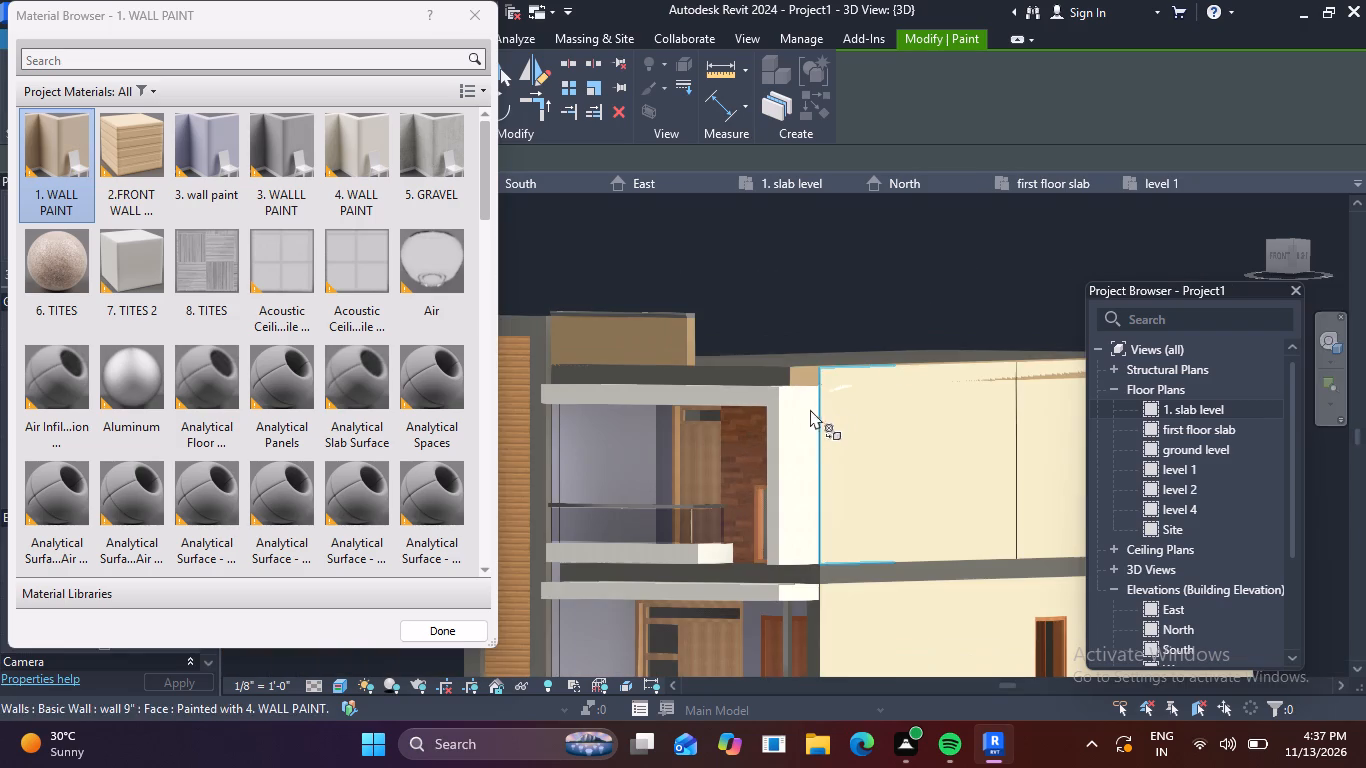
pyautogui.scroll(1, 766, 377)
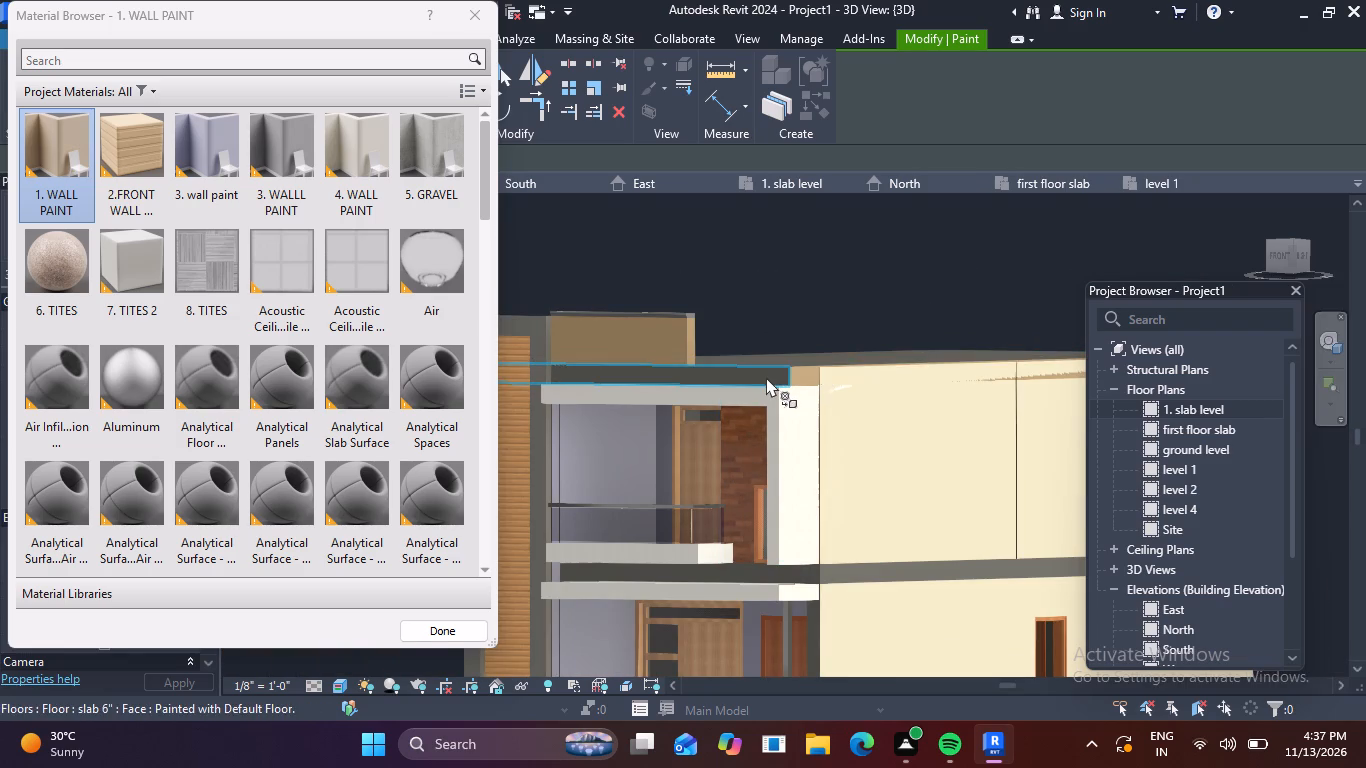
pyautogui.click(766, 377)
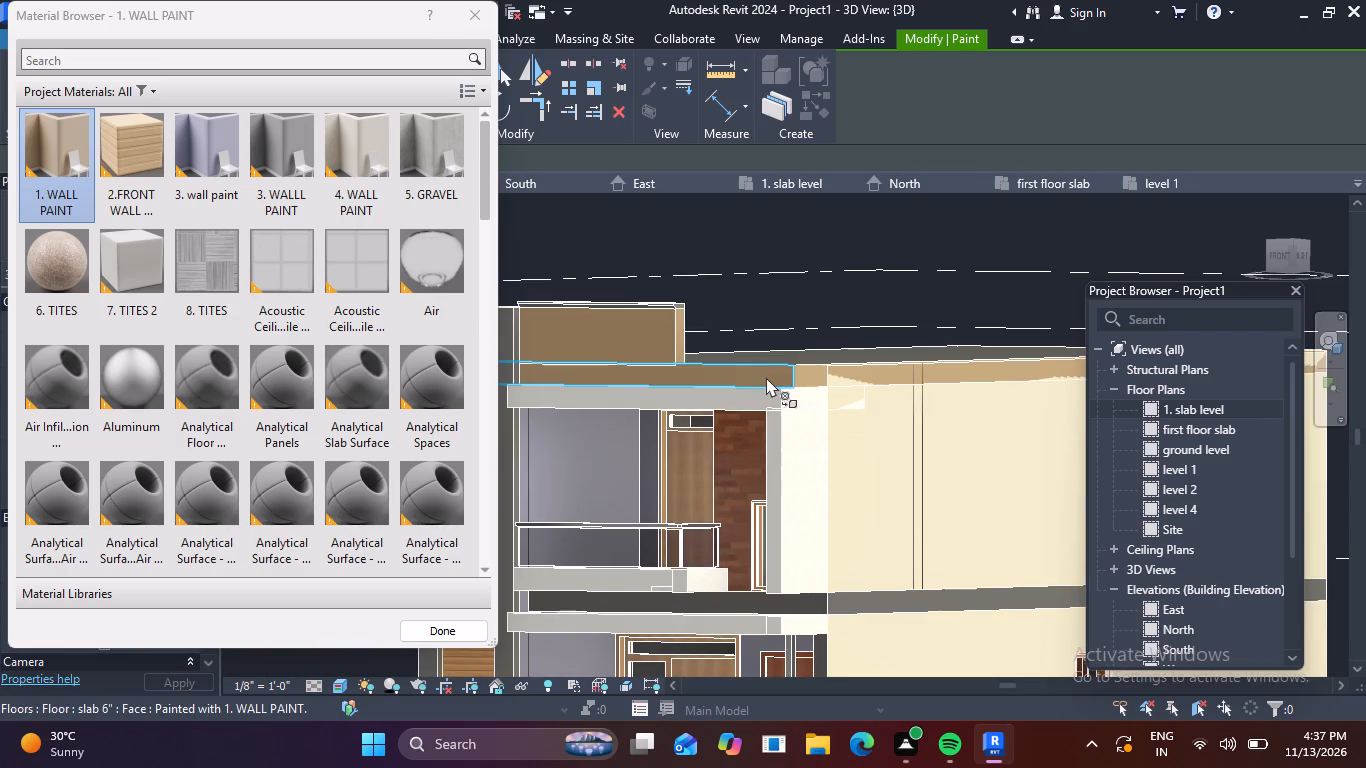
# Paint the front edge face of the slab between the two storeys with 1. WALL PAINT.
pyautogui.scroll(-4, 766, 377)
pyautogui.scroll(4, 736, 352)
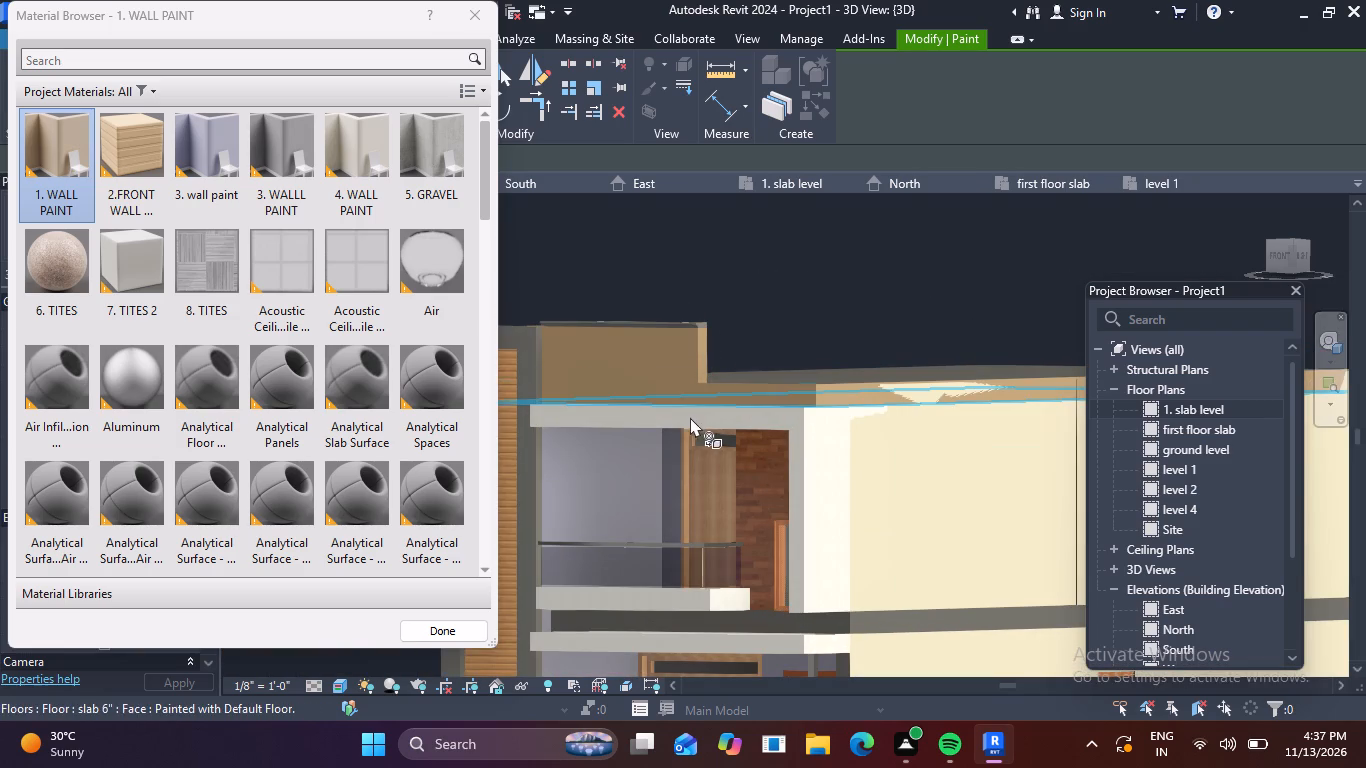
pyautogui.scroll(-3, 729, 398)
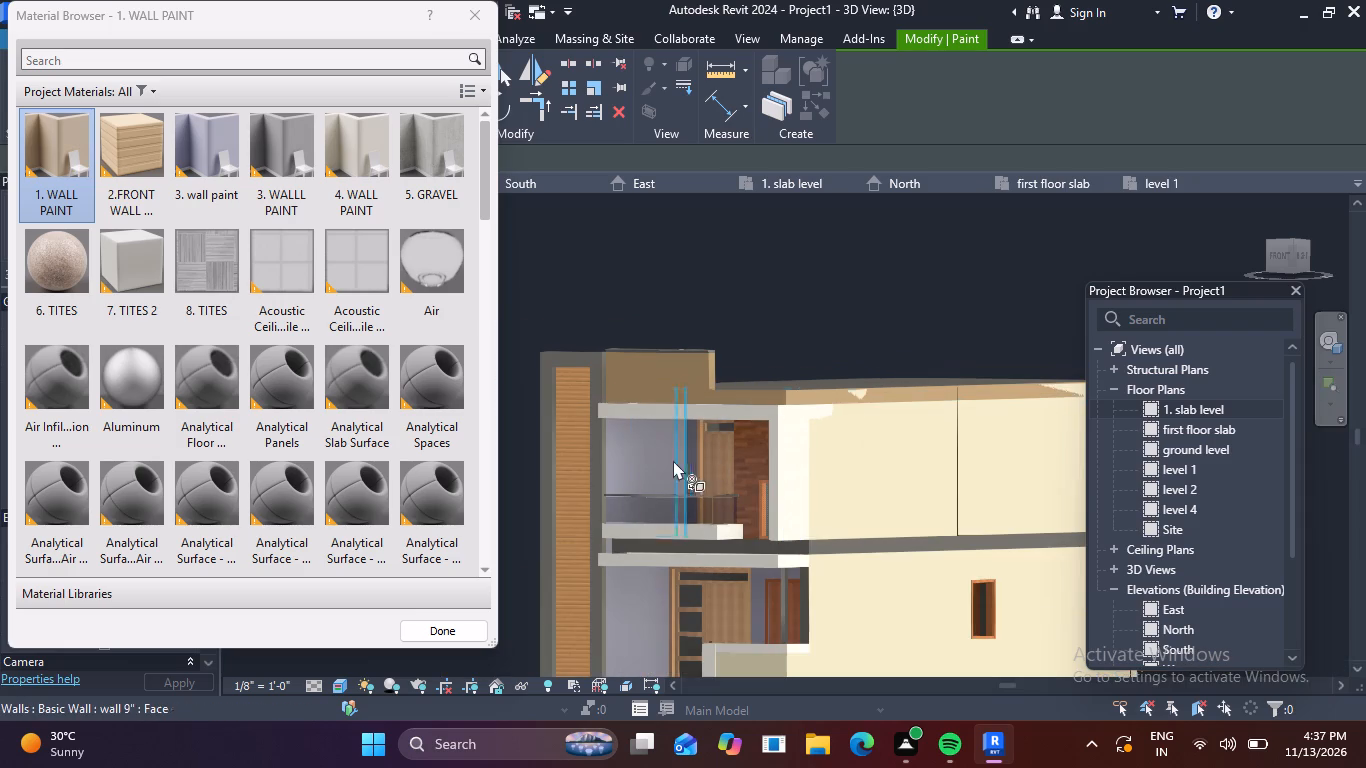
pyautogui.keyDown('shift'); pyautogui.moveTo(663, 480); pyautogui.dragTo(768, 469, button='middle'); pyautogui.keyUp('shift')
pyautogui.scroll(4, 765, 544)
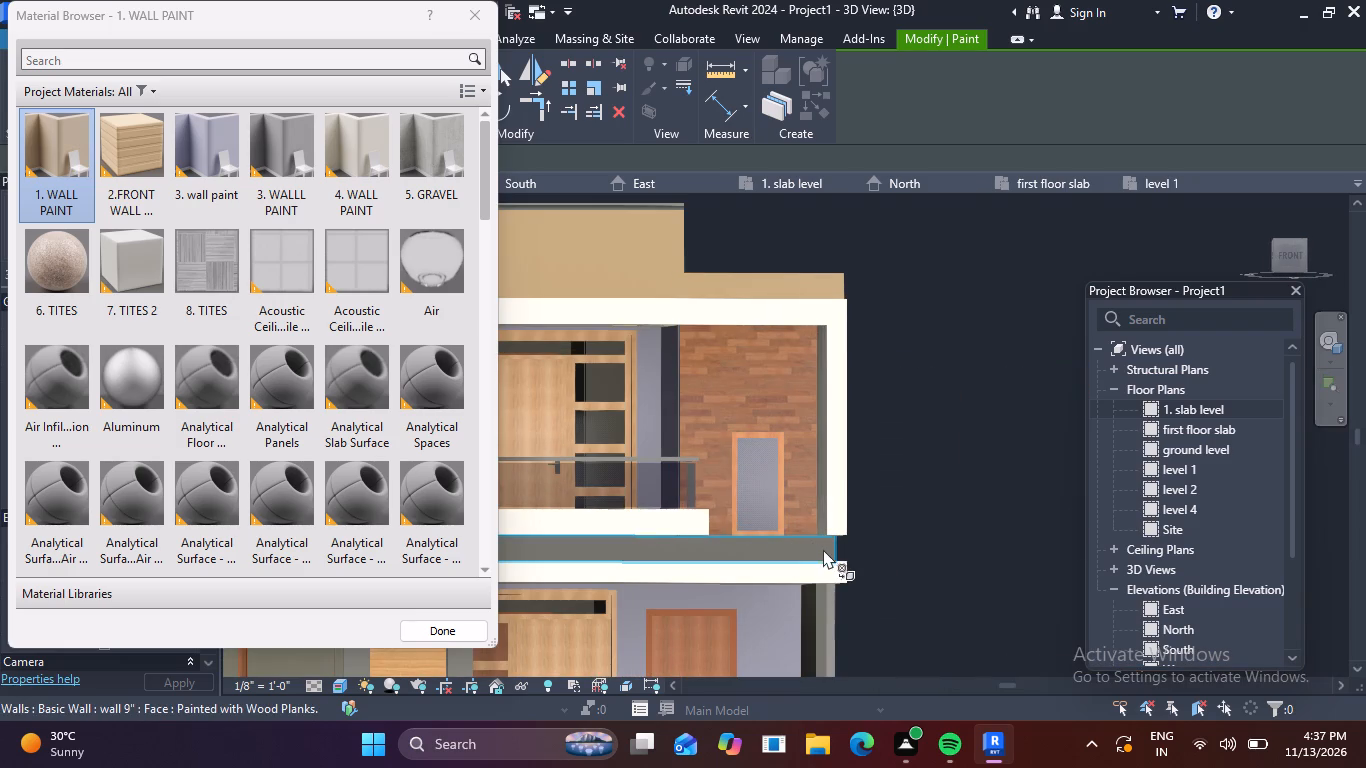
pyautogui.click(826, 553)
# Paint the intermediate slab's edge face on the right side of the house with 1. WALL PAINT.
pyautogui.scroll(-3, 857, 547)
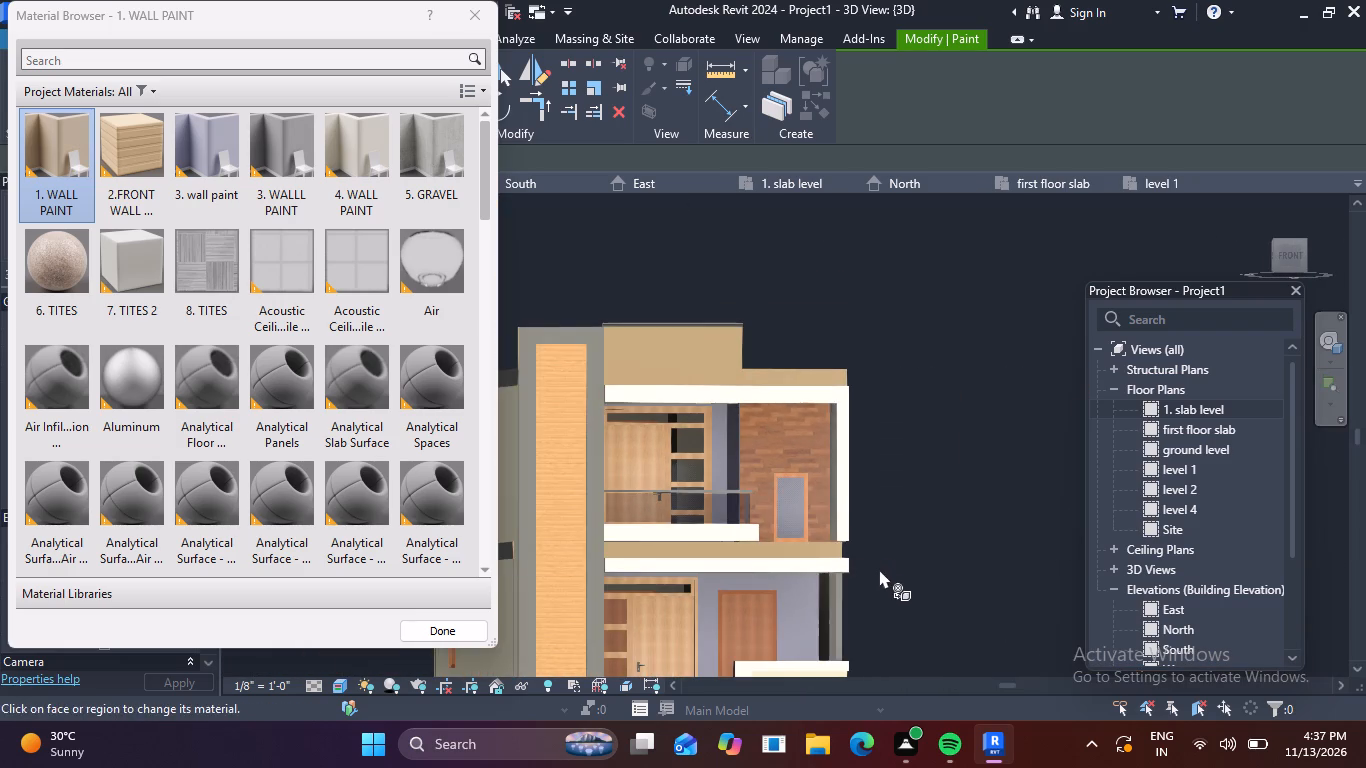
pyautogui.keyDown('shift'); pyautogui.moveTo(872, 569); pyautogui.dragTo(800, 575, button='middle'); pyautogui.keyUp('shift')
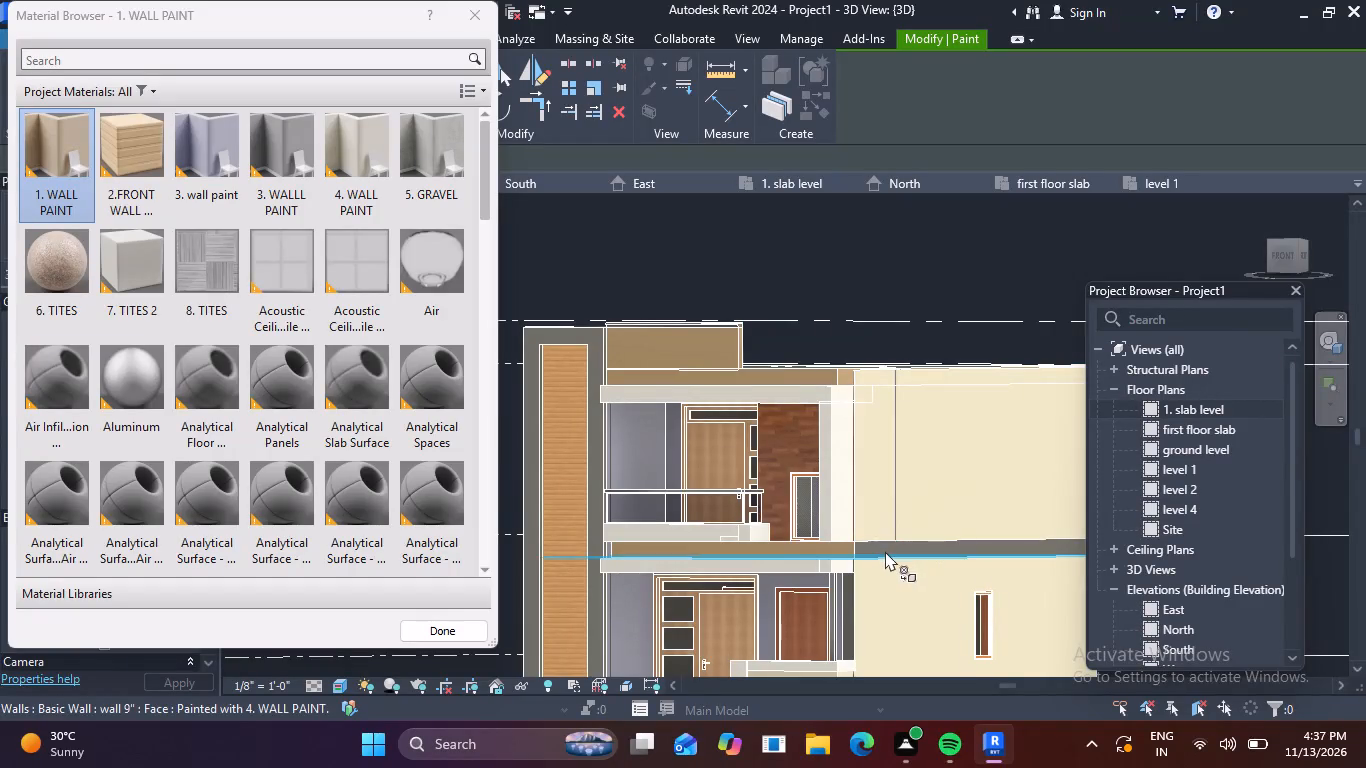
pyautogui.scroll(5, 891, 549)
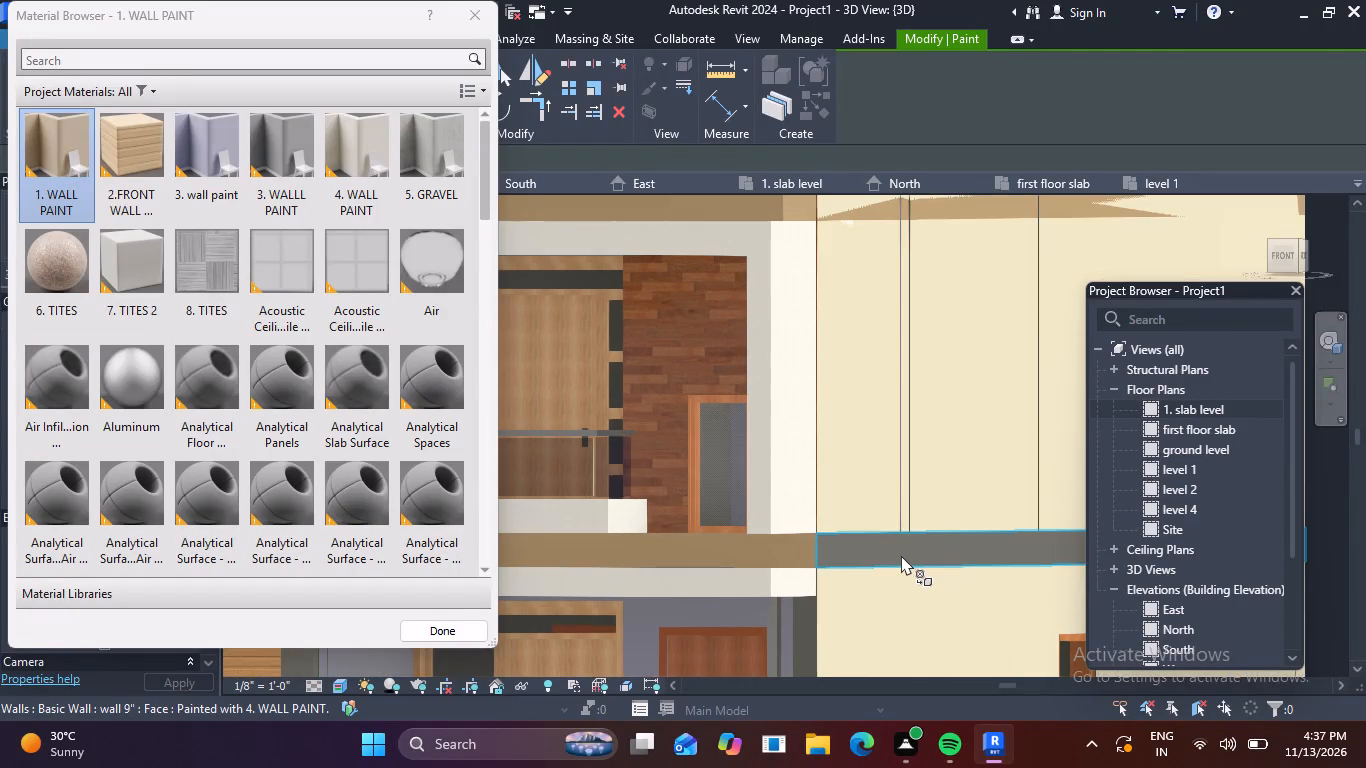
pyautogui.click(901, 555)
# Paint the intermediate slab's edge face on the left side of the house with 1. WALL PAINT.
pyautogui.scroll(-4, 837, 564)
pyautogui.moveTo(663, 580); pyautogui.dragTo(816, 582, button='middle')
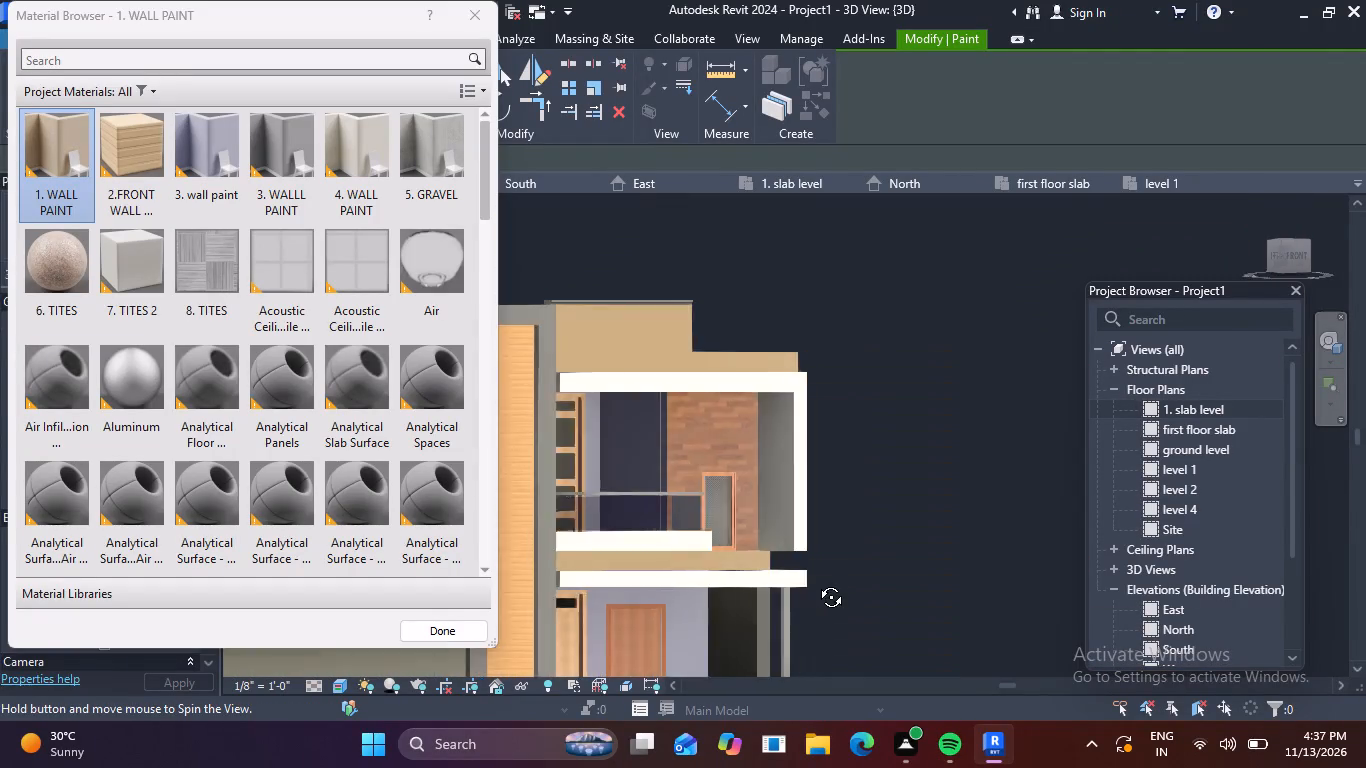
pyautogui.moveTo(816, 582); pyautogui.dragTo(887, 579, button='middle')
pyautogui.scroll(-2, 568, 543)
pyautogui.moveTo(598, 540); pyautogui.dragTo(828, 530, button='middle')
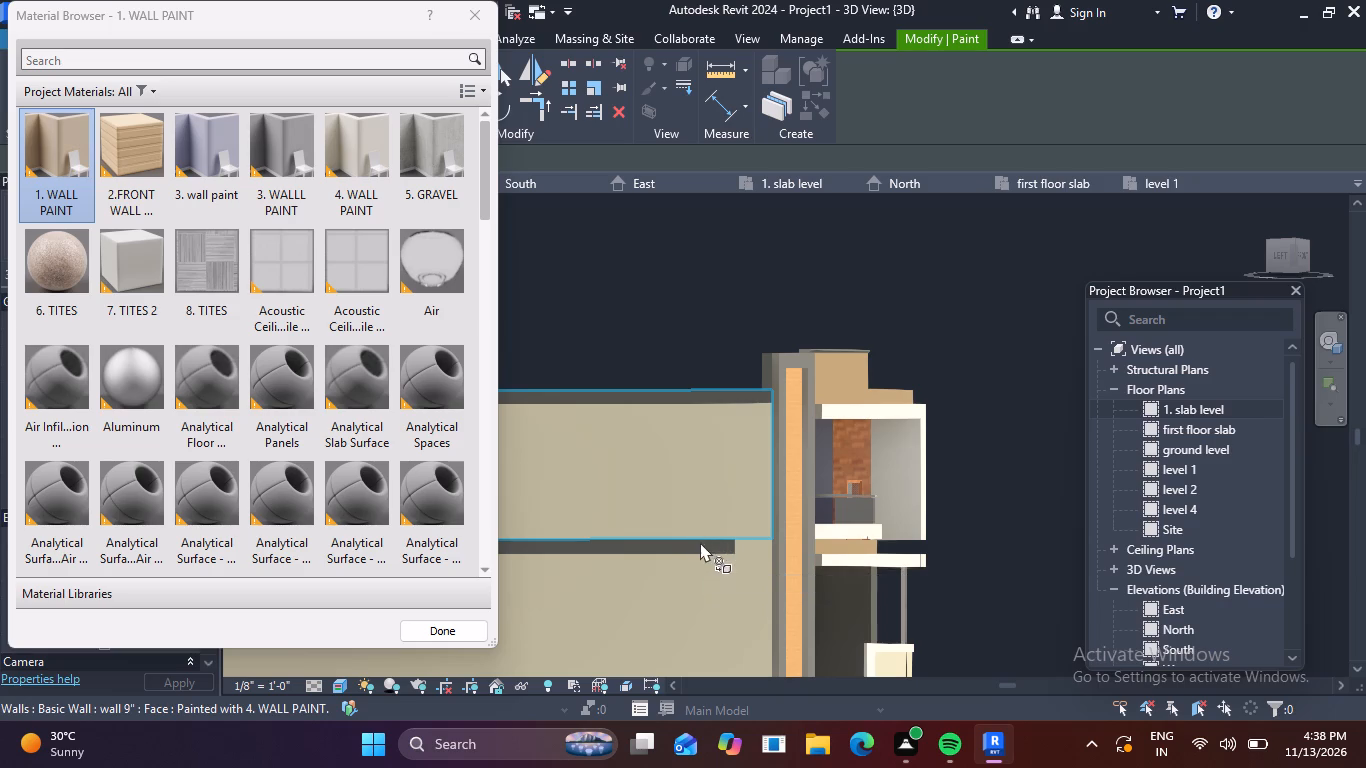
pyautogui.scroll(5, 701, 542)
pyautogui.click(734, 550)
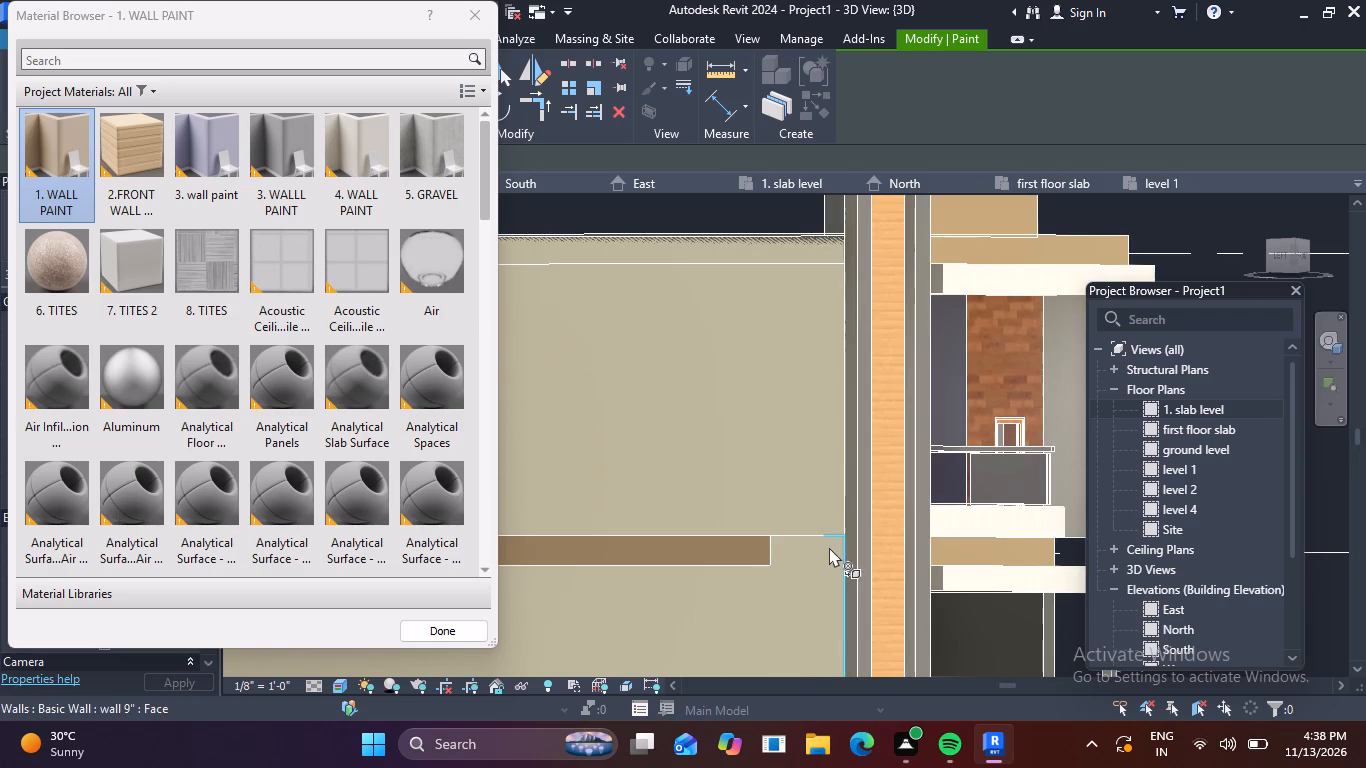
# Paint the roof slab's edge face on the left side of the house with 1. WALL PAINT and finish painting.
pyautogui.scroll(-10, 771, 541)
pyautogui.moveTo(703, 587); pyautogui.dragTo(759, 576, button='middle')
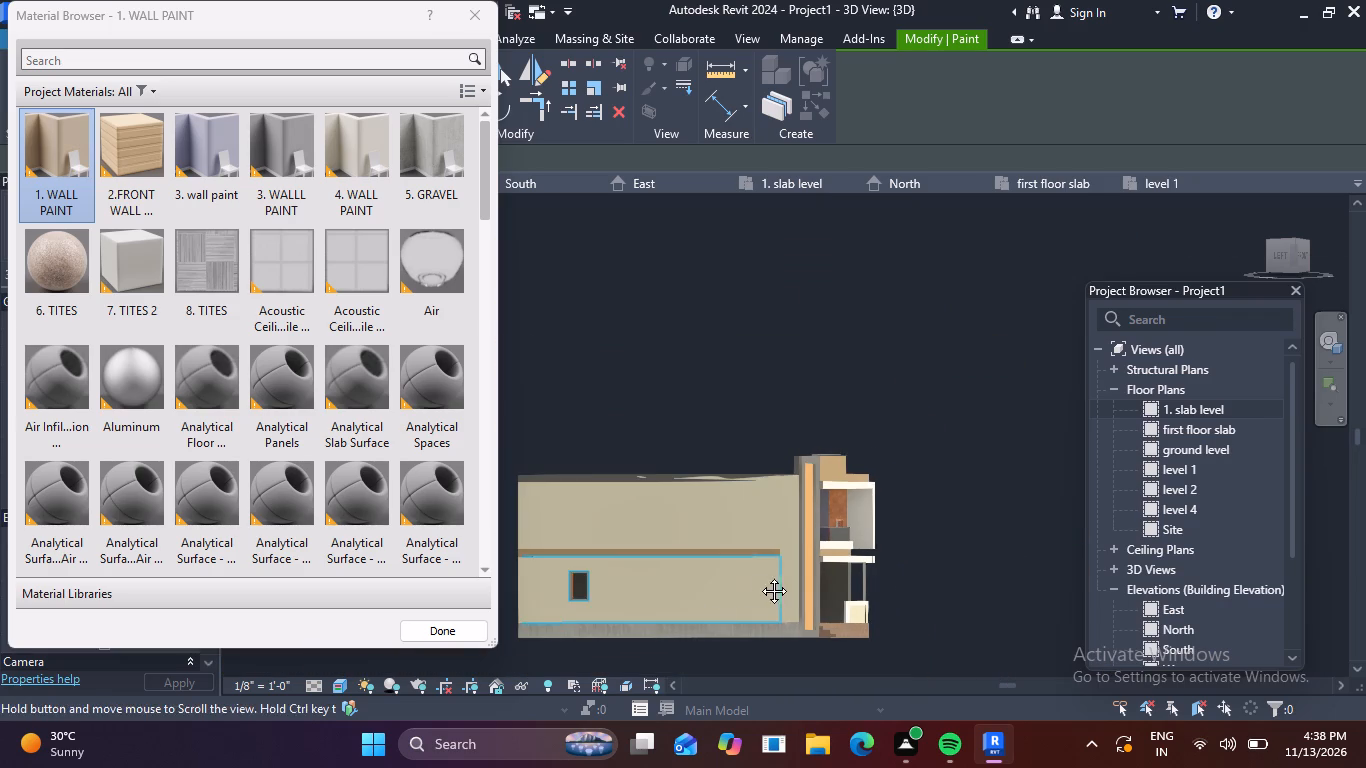
pyautogui.moveTo(759, 576); pyautogui.dragTo(766, 576, button='middle')
pyautogui.scroll(4, 831, 452)
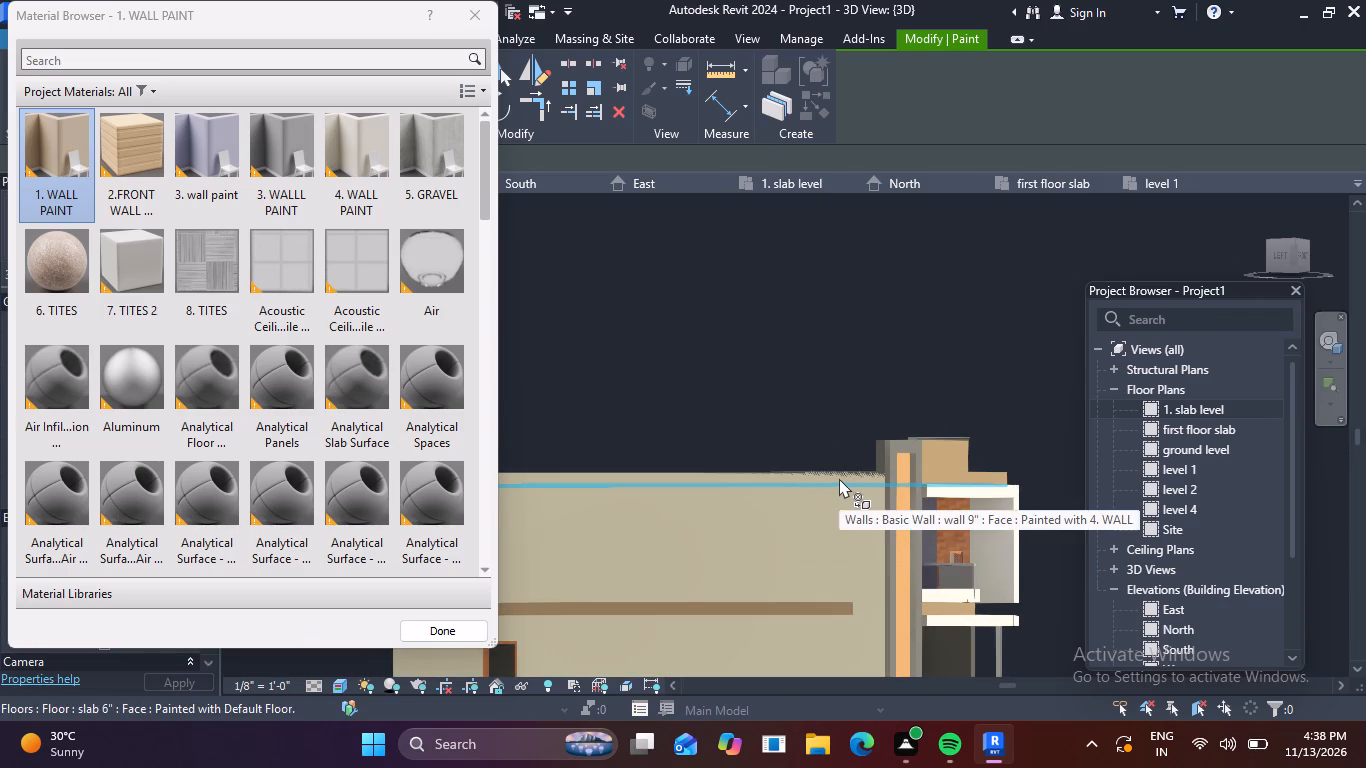
pyautogui.scroll(5, 847, 475)
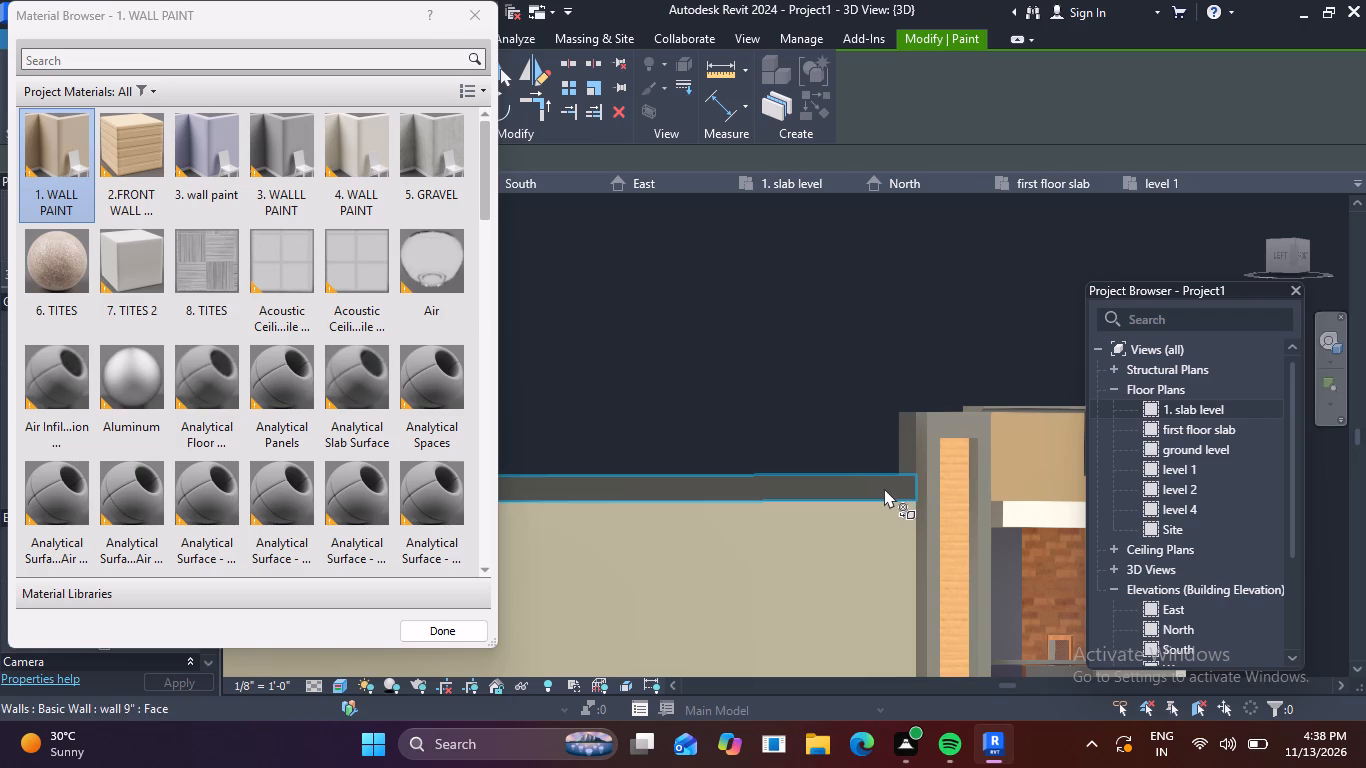
pyautogui.click(884, 488)
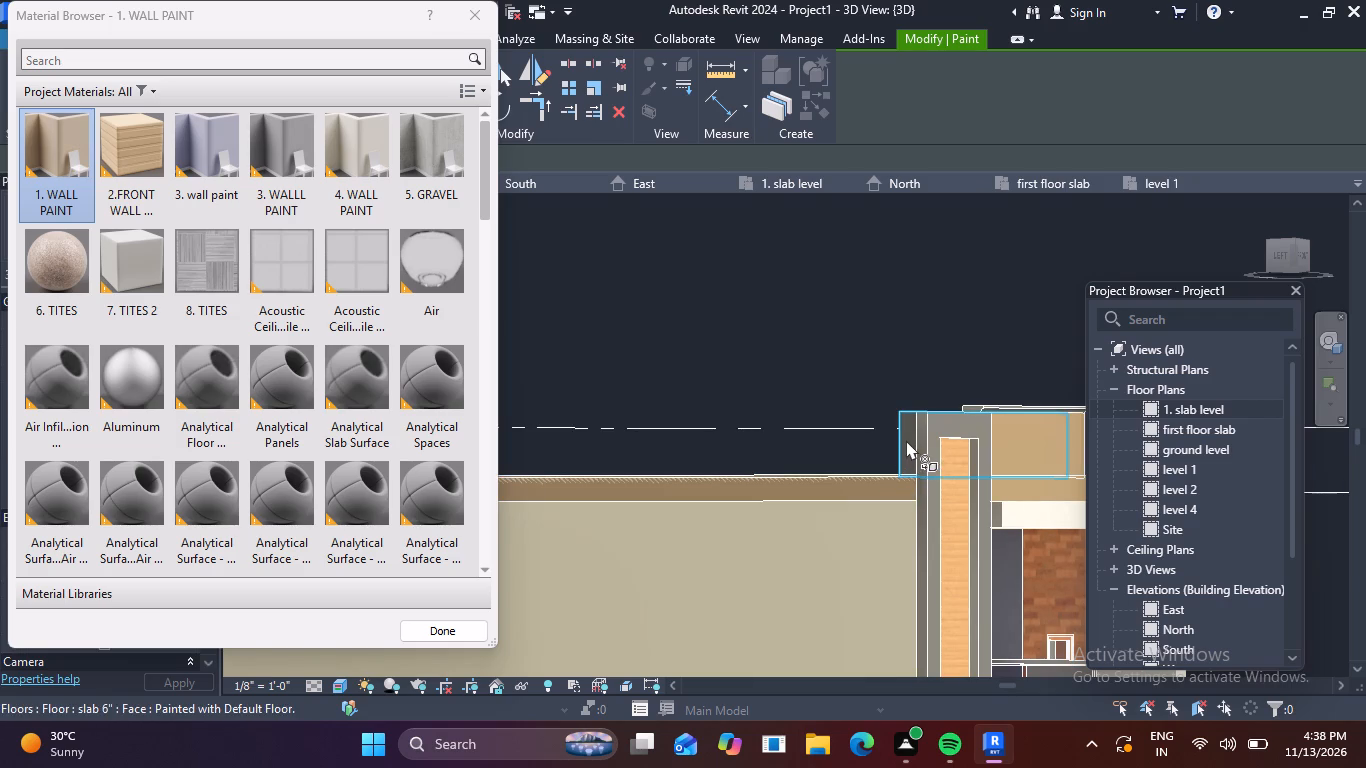
pyautogui.press('Escape')
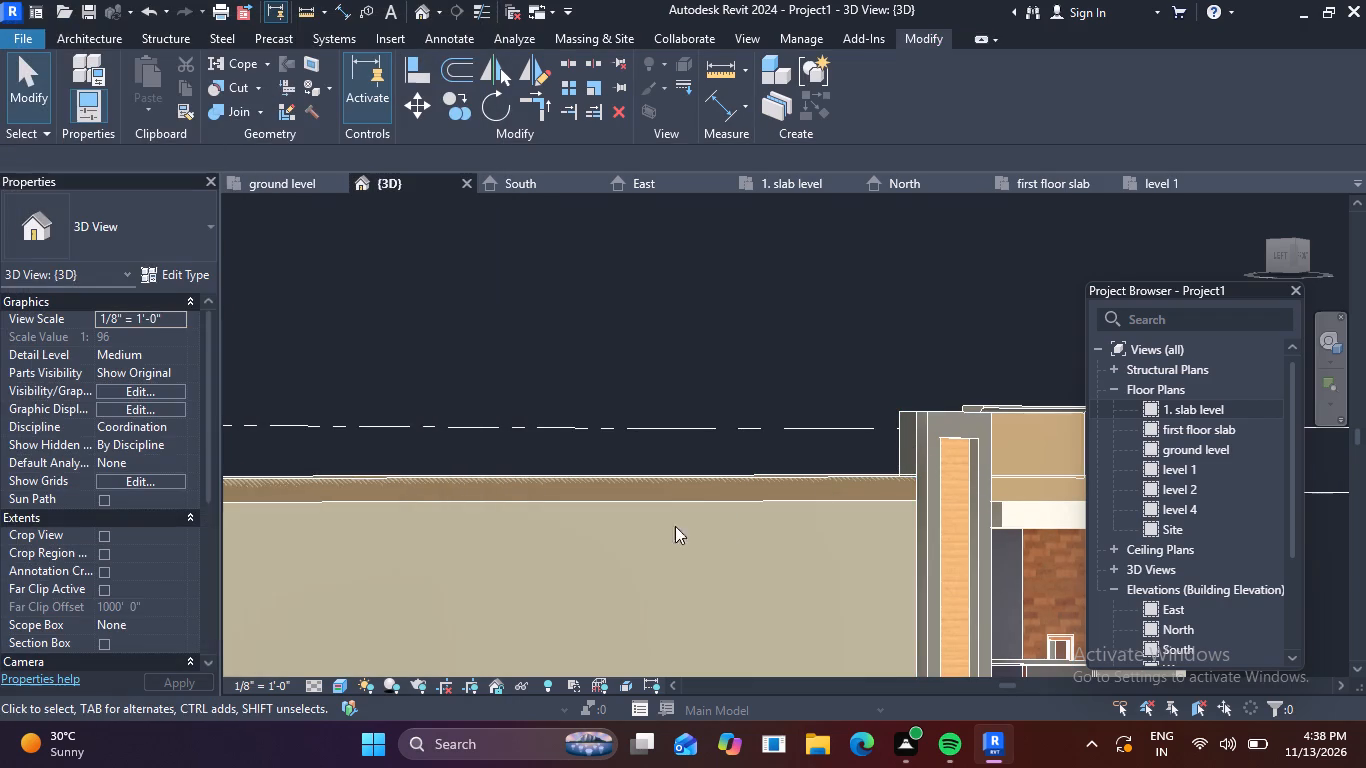
# Examine the house's front and side facades in 3D, checking the painted slab edges, balcony and parapet.
pyautogui.scroll(-9, 670, 532)
pyautogui.keyDown('shift'); pyautogui.moveTo(785, 595); pyautogui.dragTo(728, 601, button='middle'); pyautogui.keyUp('shift')
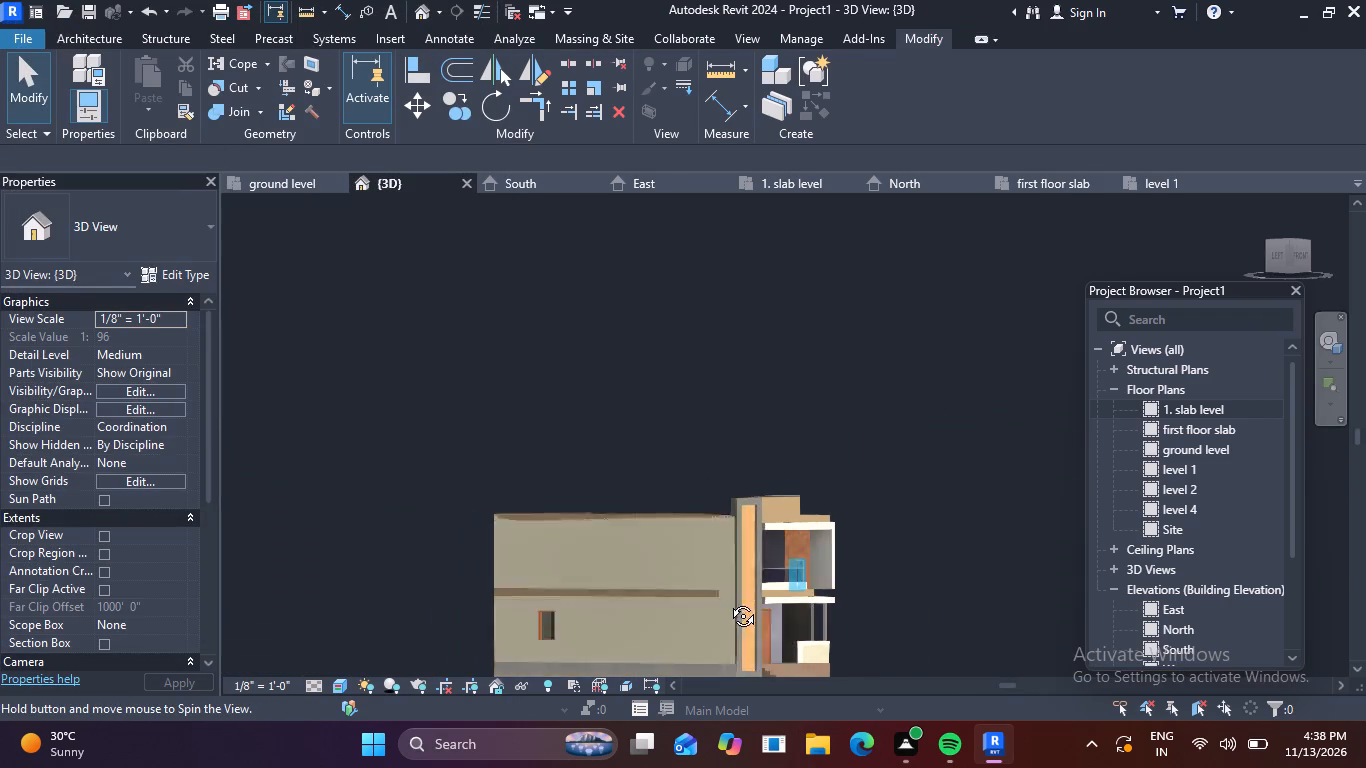
pyautogui.keyDown('shift'); pyautogui.moveTo(728, 601); pyautogui.dragTo(622, 589, button='middle'); pyautogui.keyUp('shift')
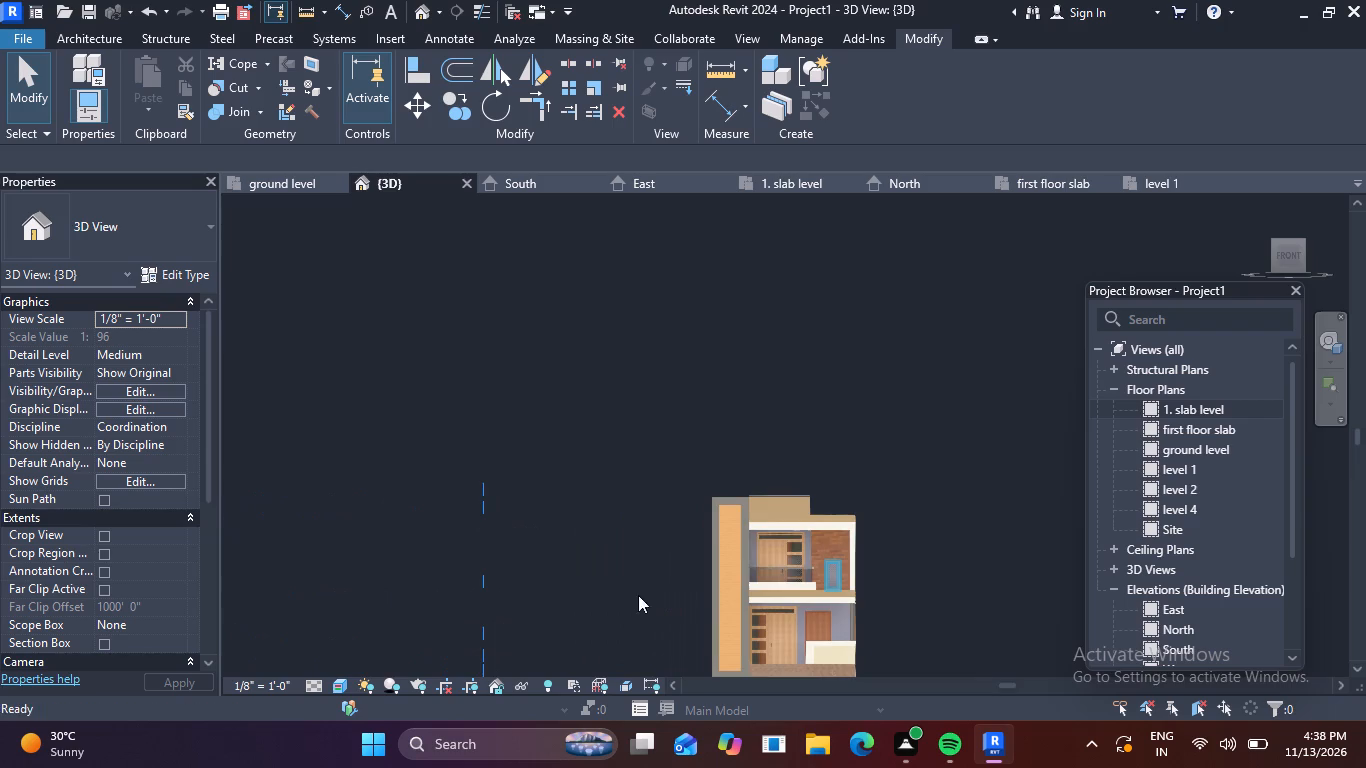
pyautogui.scroll(4, 744, 578)
pyautogui.scroll(-3, 821, 554)
pyautogui.moveTo(821, 580); pyautogui.dragTo(799, 515, button='middle')
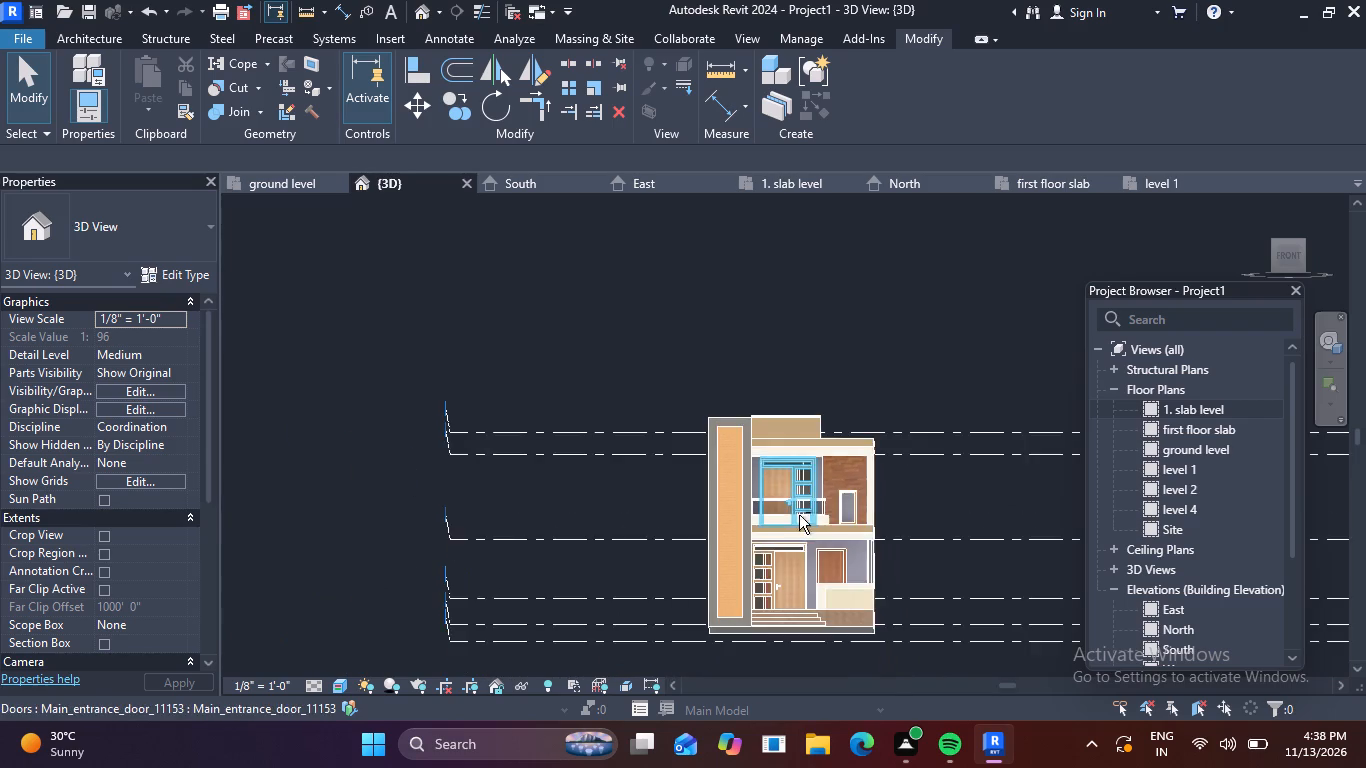
pyautogui.keyDown('shift'); pyautogui.moveTo(799, 515); pyautogui.dragTo(799, 534, button='middle'); pyautogui.keyUp('shift')
pyautogui.scroll(4, 786, 522)
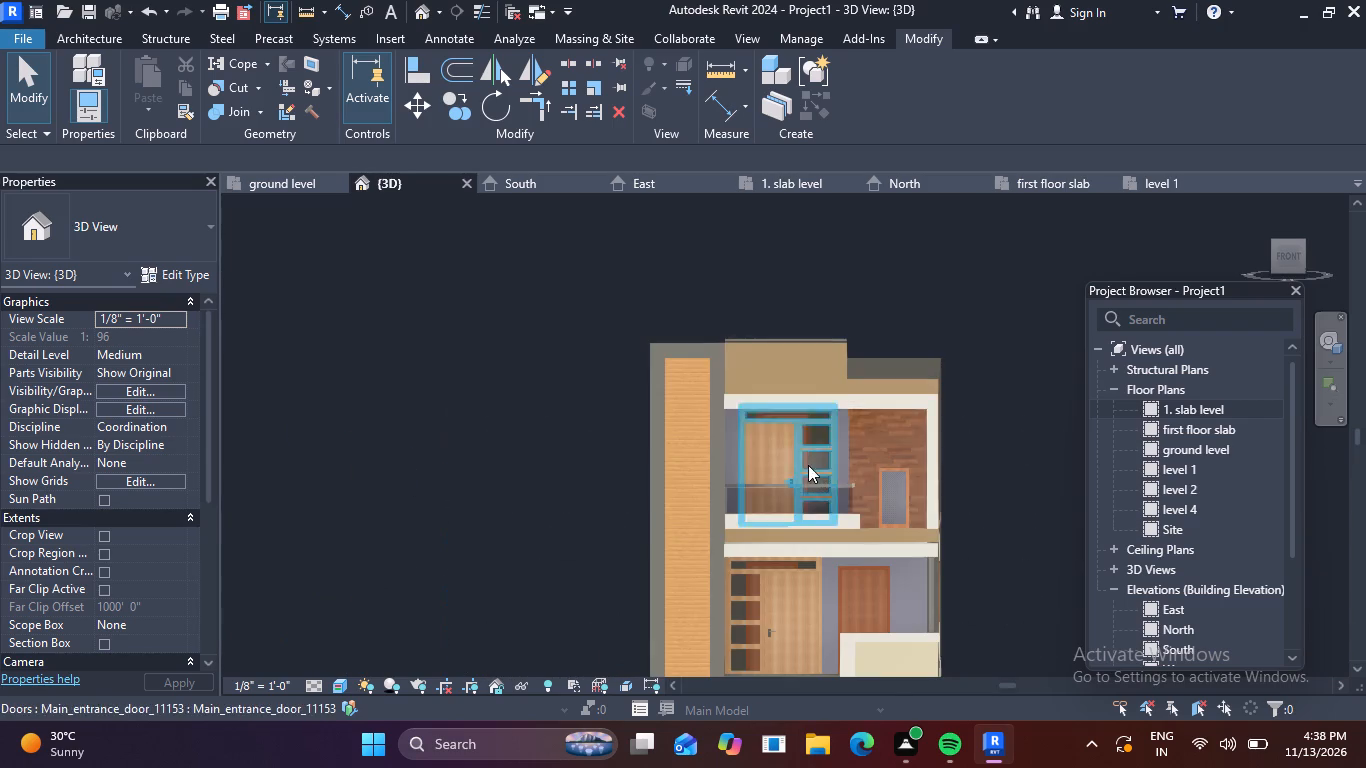
pyautogui.scroll(3, 880, 357)
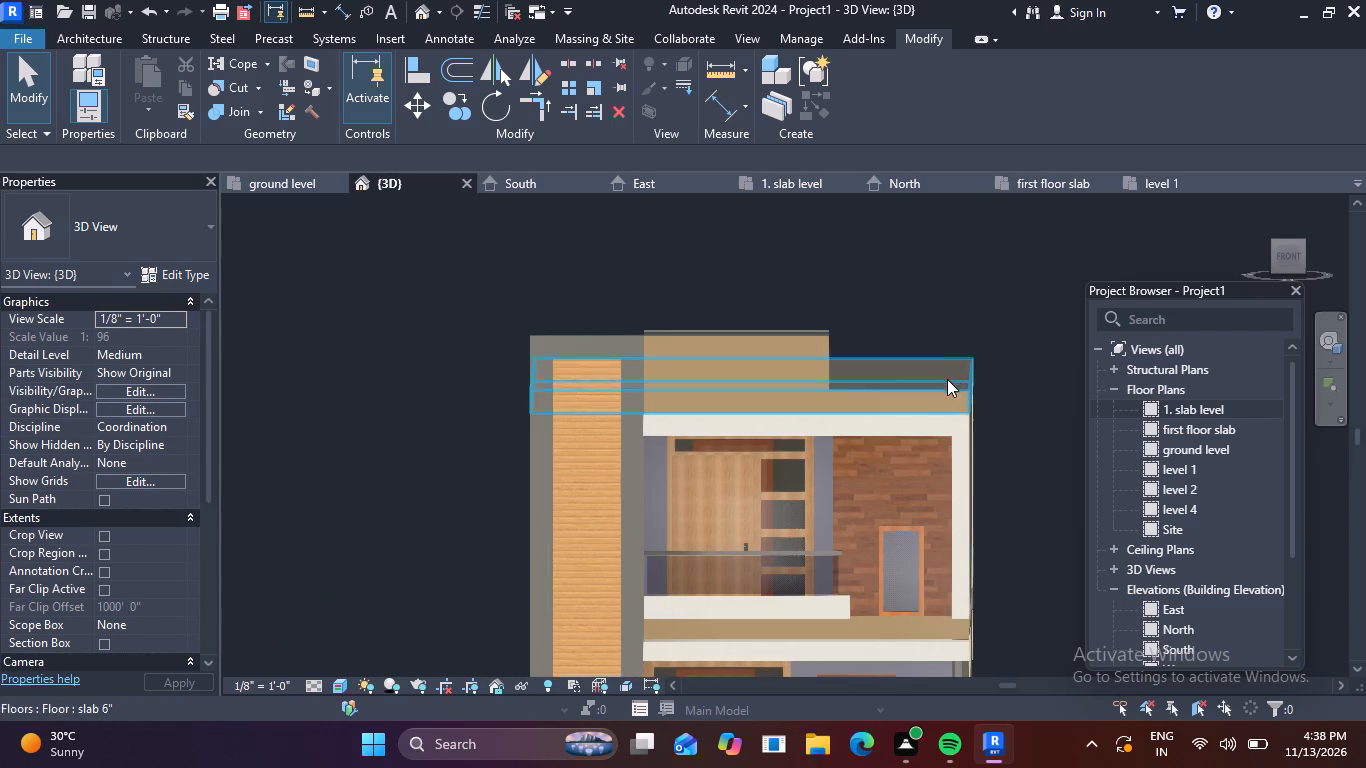
pyautogui.moveTo(881, 501); pyautogui.dragTo(884, 380, button='middle')
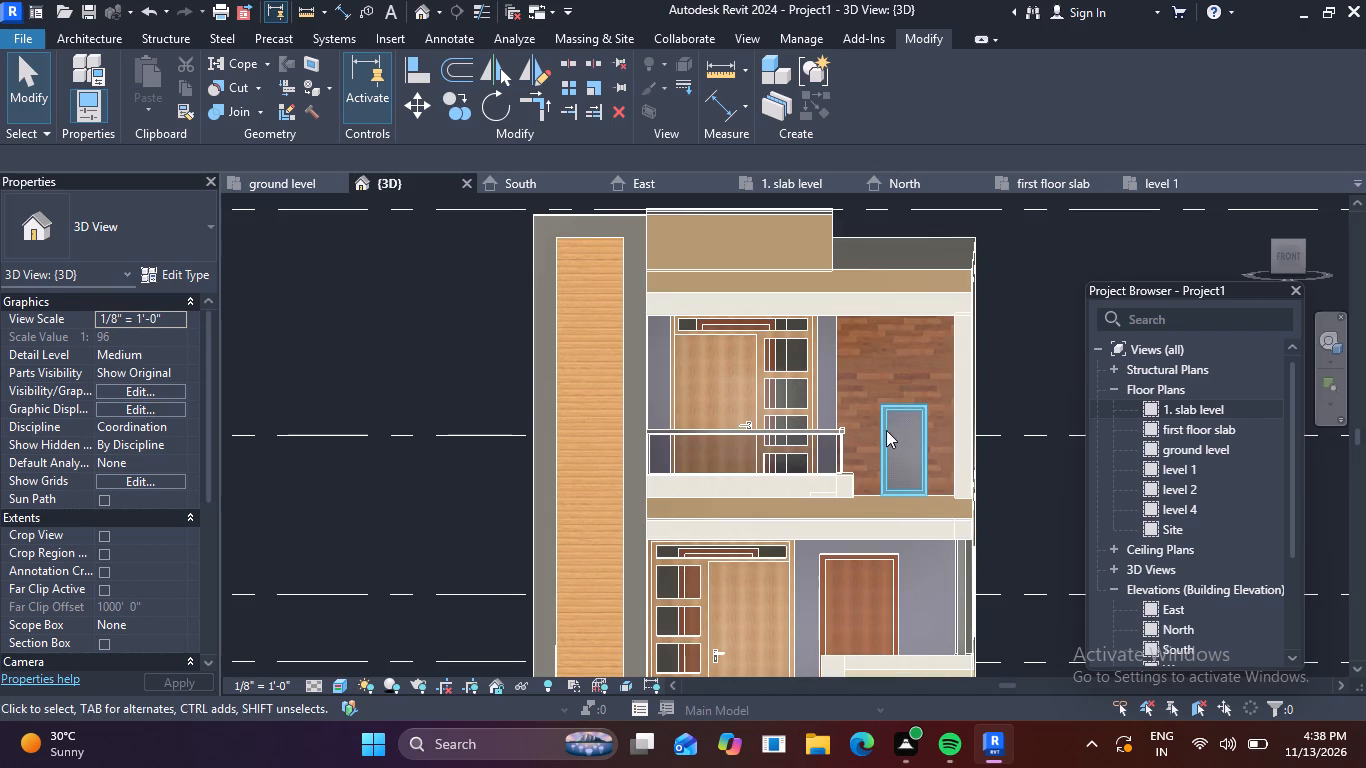
pyautogui.keyDown('shift'); pyautogui.moveTo(887, 460); pyautogui.dragTo(880, 433, button='middle'); pyautogui.keyUp('shift')
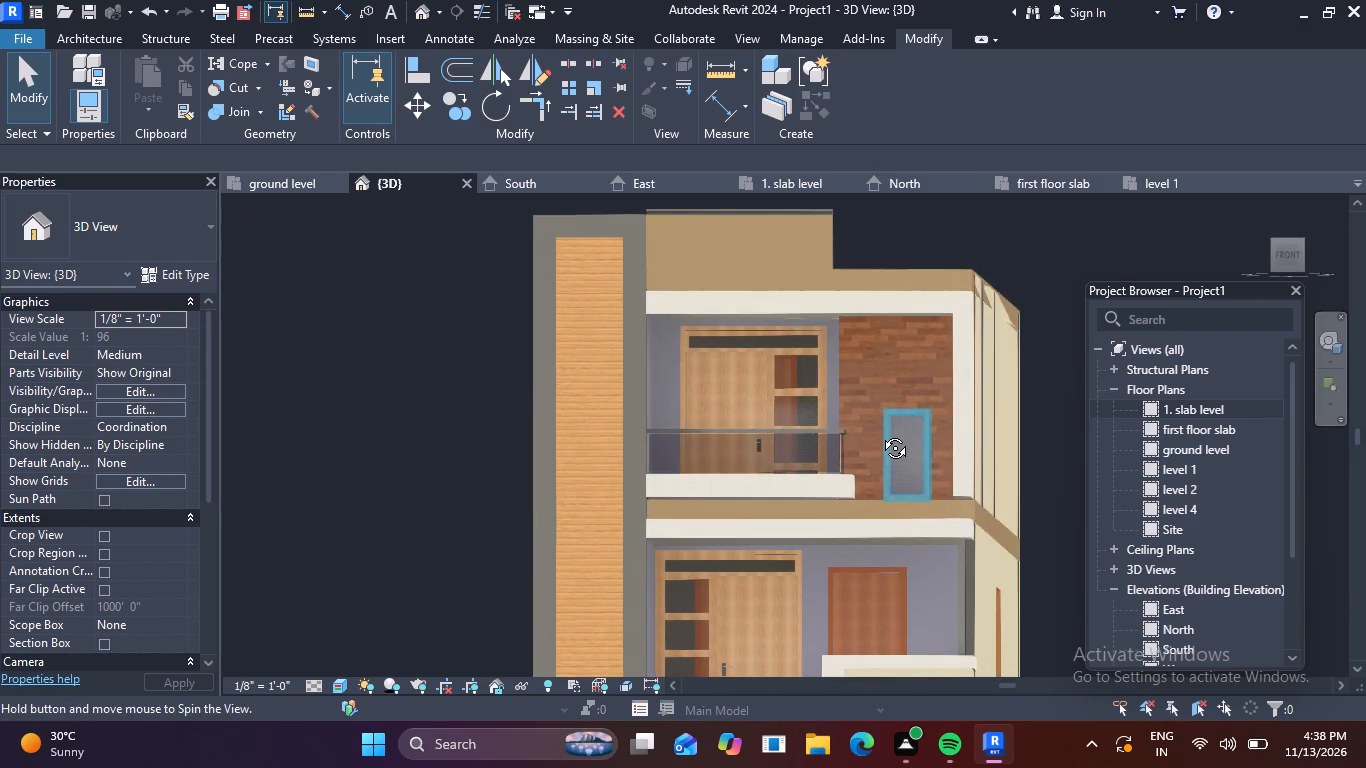
pyautogui.keyDown('shift'); pyautogui.moveTo(880, 433); pyautogui.dragTo(892, 429, button='middle'); pyautogui.keyUp('shift')
pyautogui.scroll(-2, 892, 429)
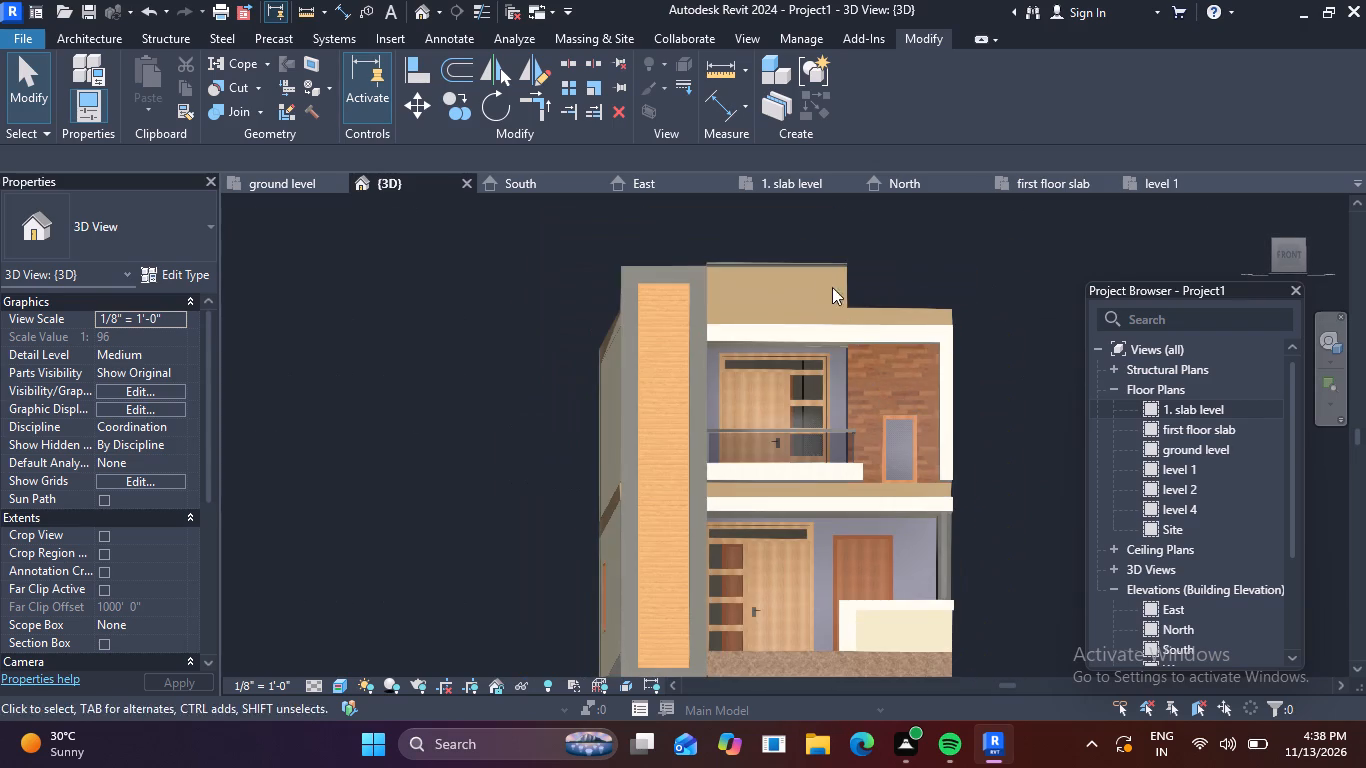
pyautogui.scroll(5, 808, 267)
pyautogui.scroll(-3, 938, 369)
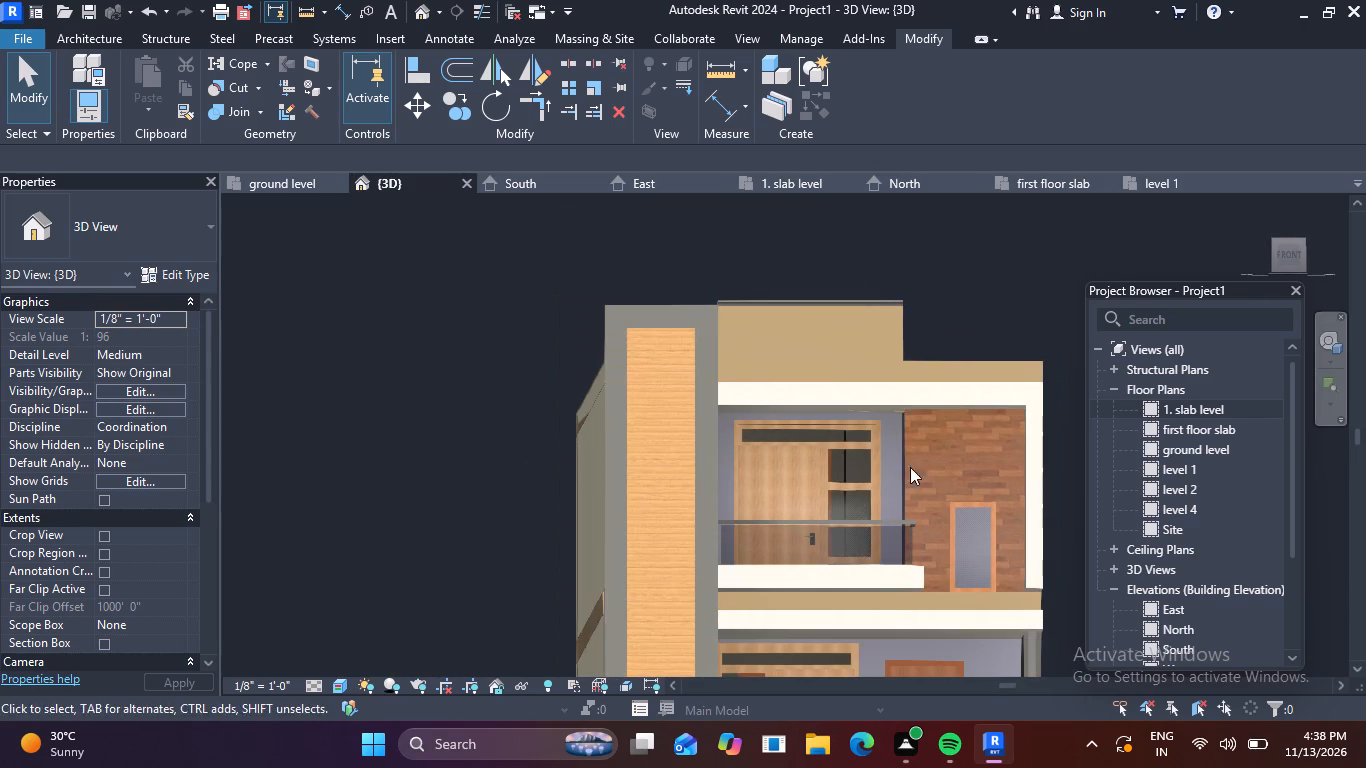
pyautogui.moveTo(886, 431); pyautogui.dragTo(865, 375, button='middle')
pyautogui.scroll(-2, 884, 403)
pyautogui.moveTo(922, 446); pyautogui.dragTo(865, 414, button='middle')
pyautogui.scroll(-1, 869, 429)
pyautogui.keyDown('shift'); pyautogui.moveTo(858, 407); pyautogui.dragTo(857, 408, button='middle'); pyautogui.keyUp('shift')
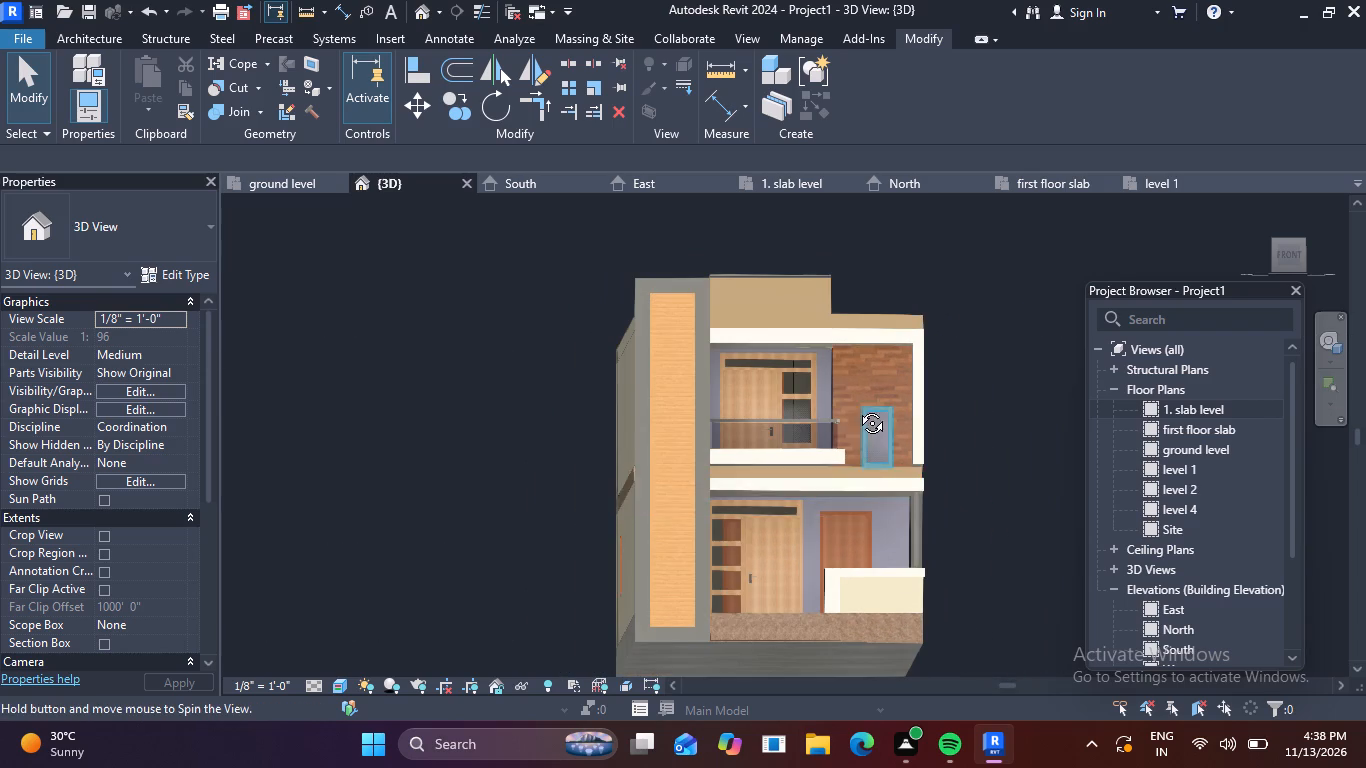
pyautogui.keyDown('shift'); pyautogui.moveTo(857, 408); pyautogui.dragTo(838, 423, button='middle'); pyautogui.keyUp('shift')
pyautogui.keyDown('shift'); pyautogui.middleClick(868, 503); pyautogui.keyUp('shift')
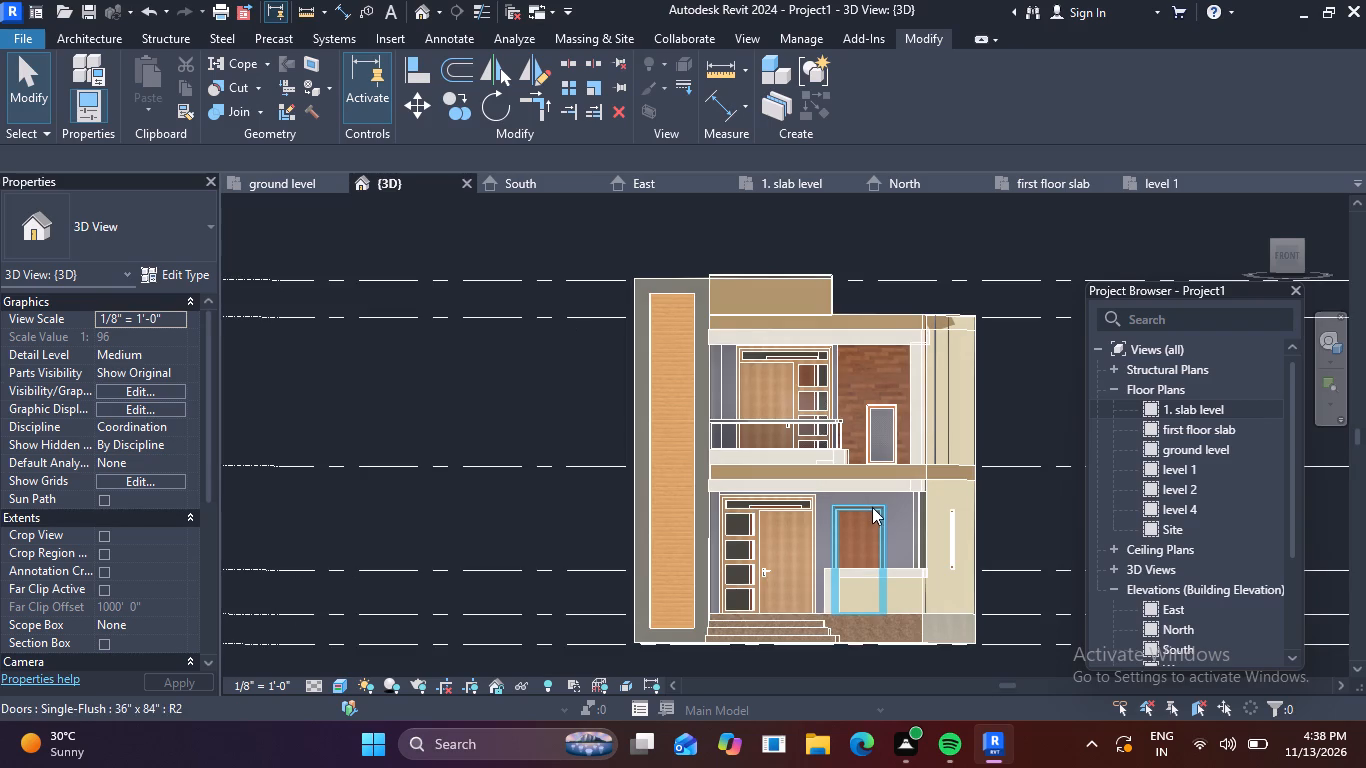
pyautogui.keyDown('shift'); pyautogui.moveTo(871, 498); pyautogui.dragTo(872, 499, button='middle'); pyautogui.keyUp('shift')
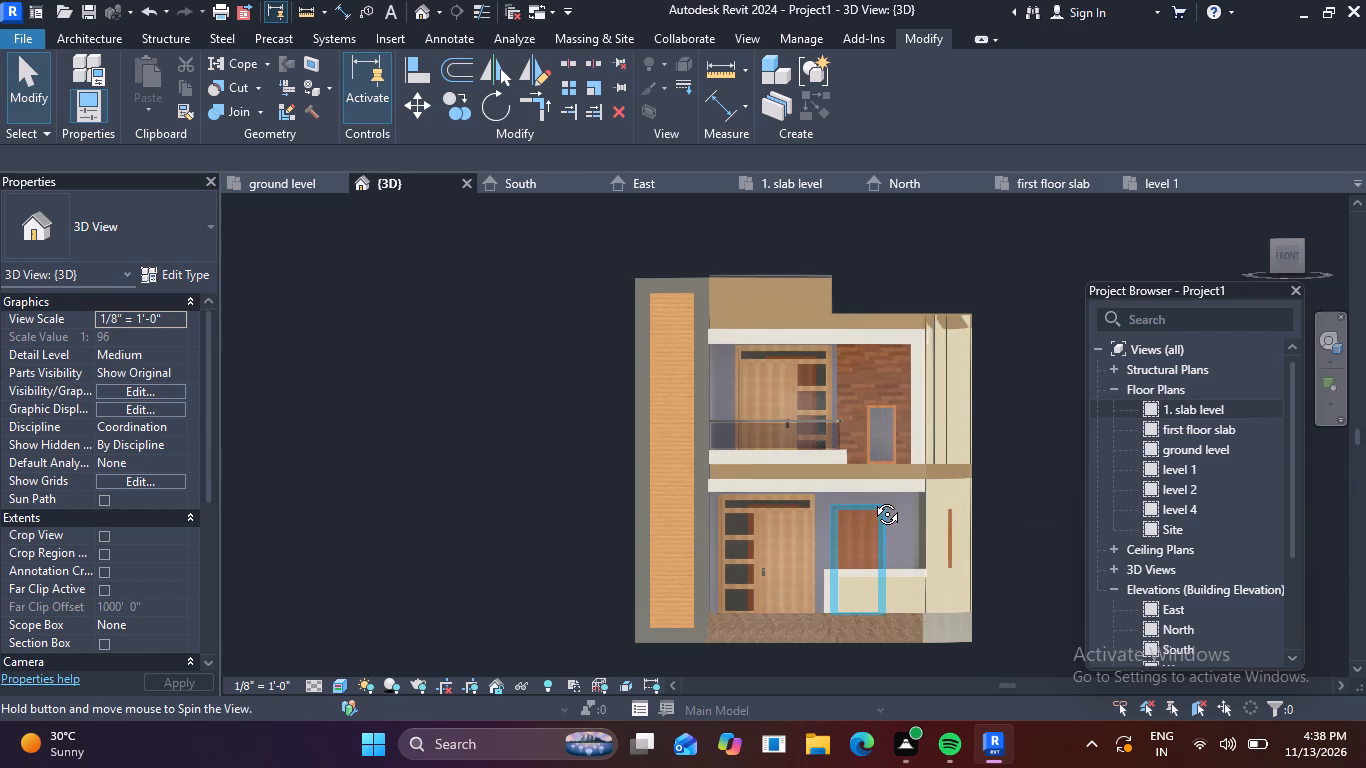
pyautogui.keyDown('shift'); pyautogui.moveTo(872, 499); pyautogui.dragTo(874, 511, button='middle'); pyautogui.keyUp('shift')
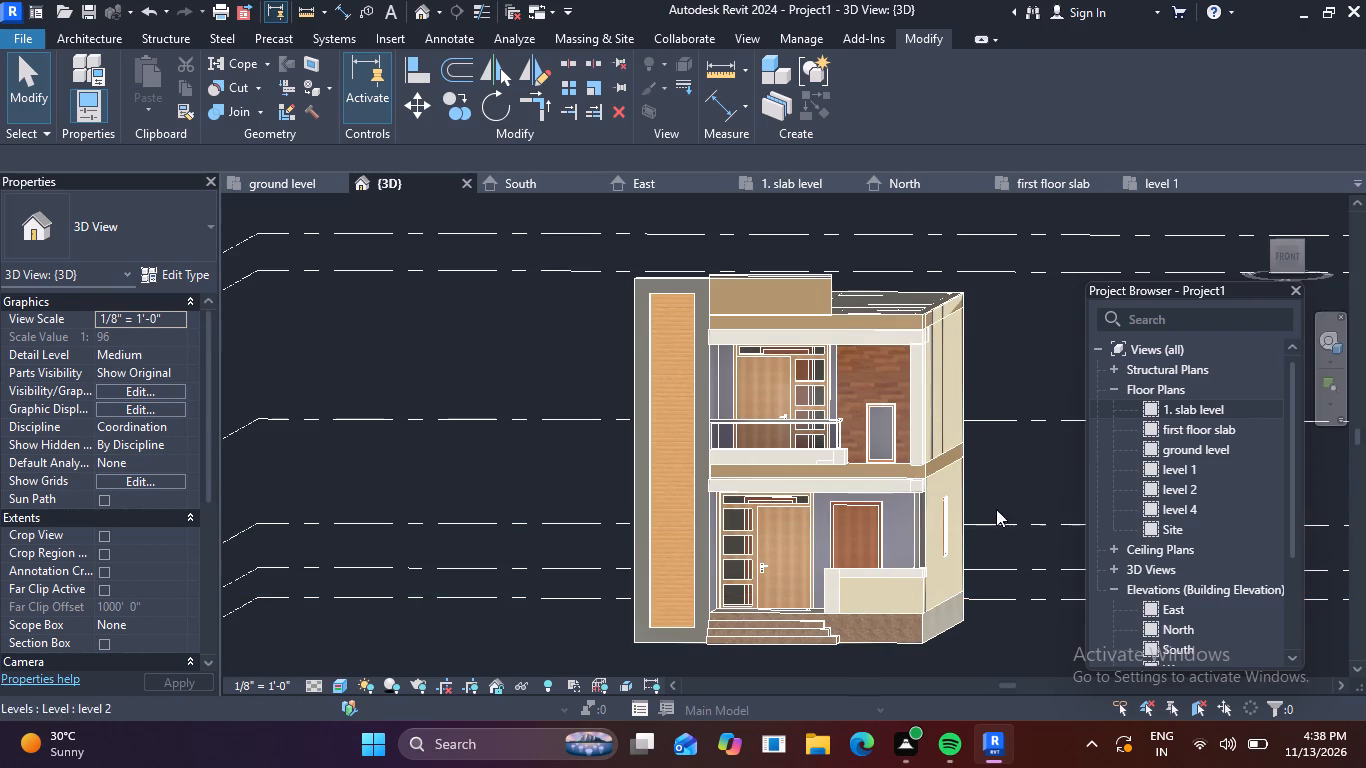
# Examine the front facade in 3D, from the porch and entrance up to the balcony and parapet.
pyautogui.scroll(-5, 964, 491)
pyautogui.scroll(5, 855, 451)
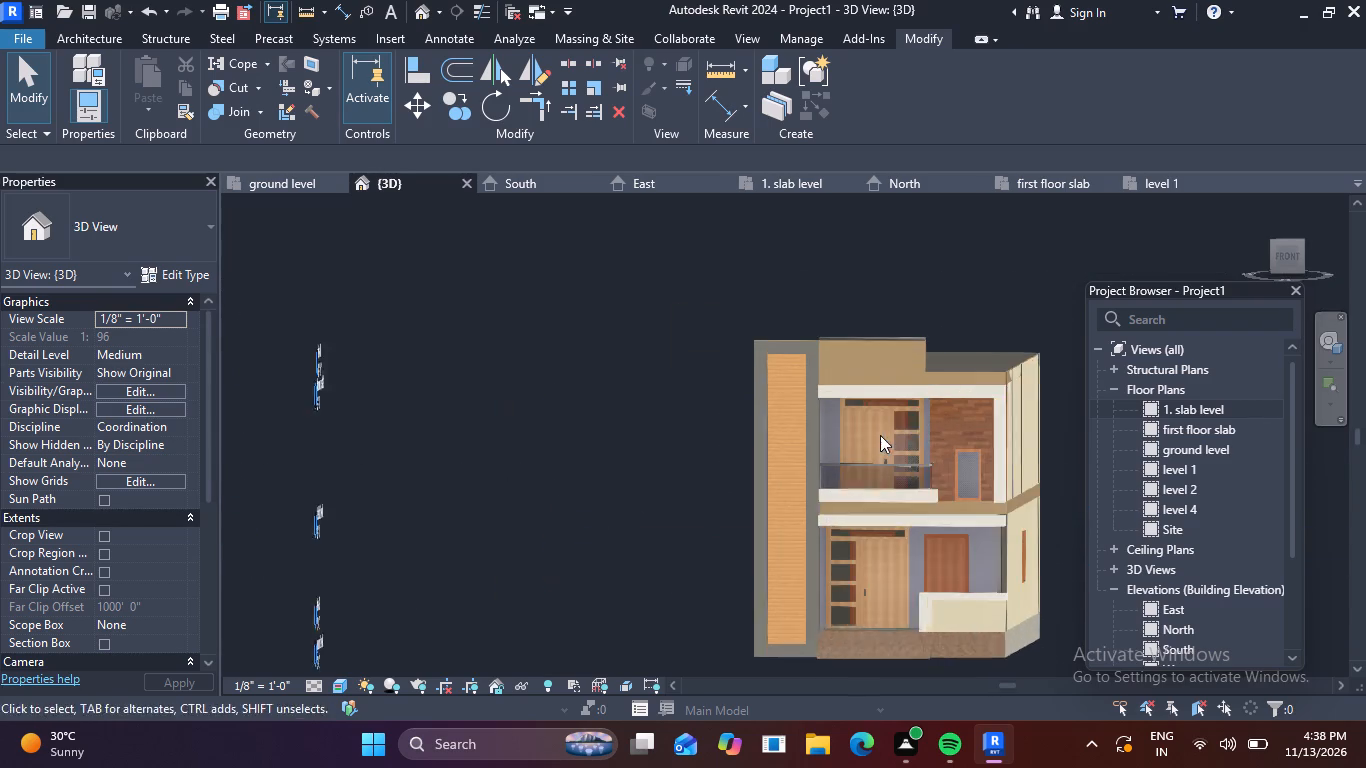
pyautogui.moveTo(726, 514); pyautogui.dragTo(615, 485, button='middle')
pyautogui.scroll(-1, 763, 472)
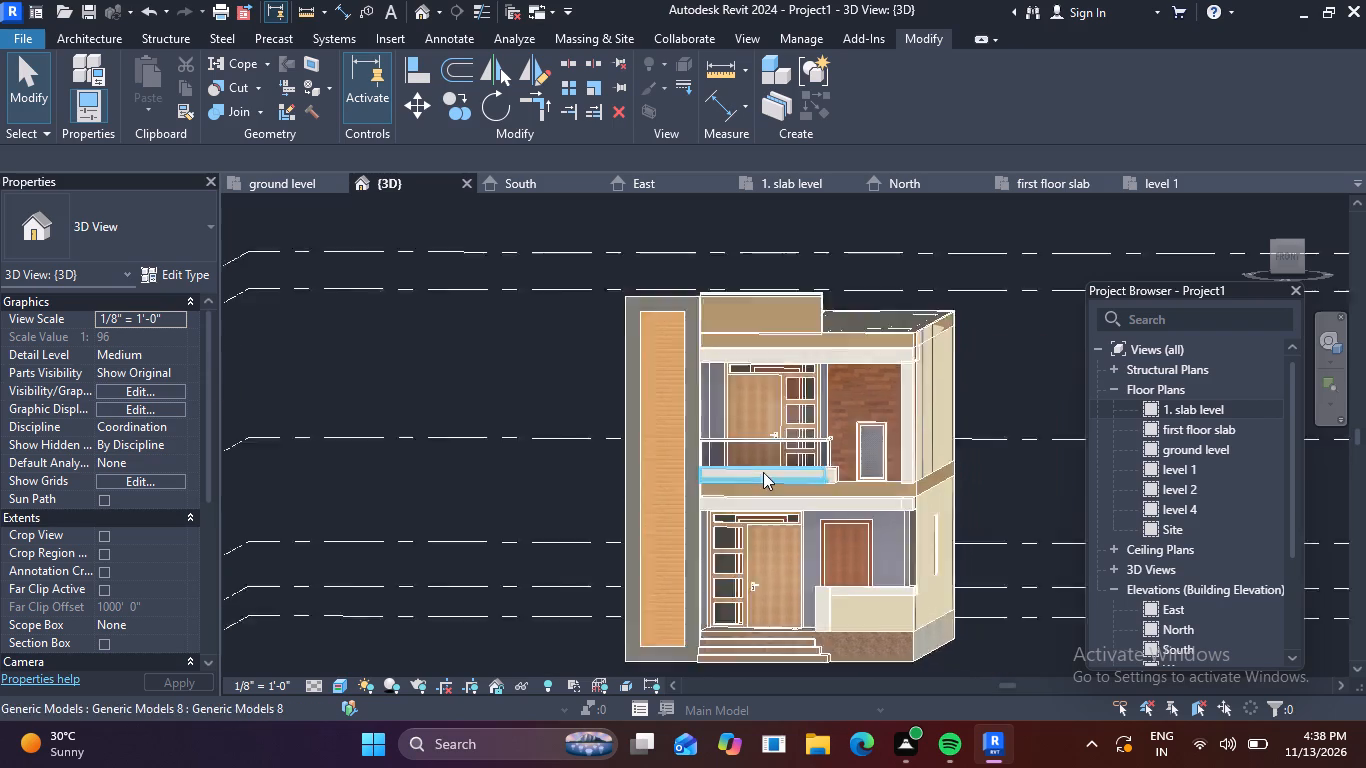
pyautogui.scroll(-1, 763, 472)
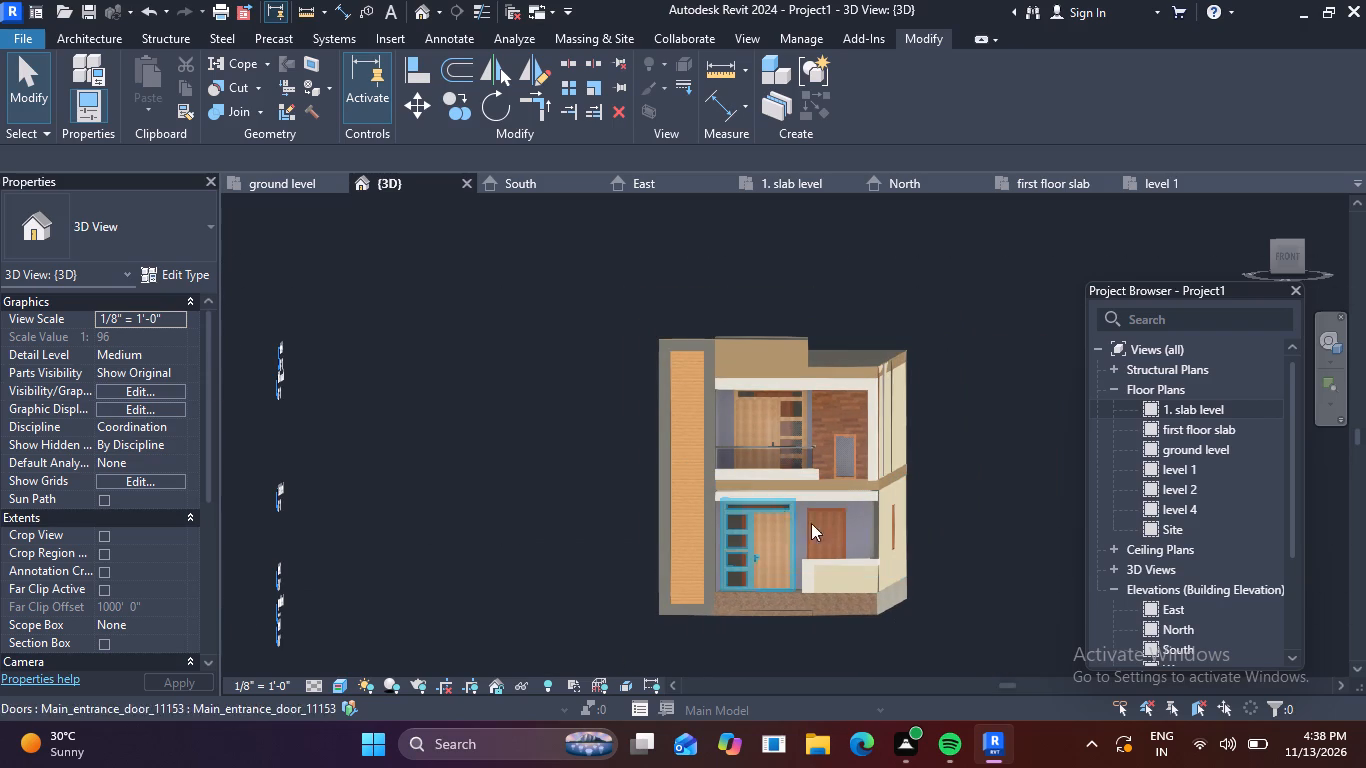
pyautogui.scroll(2, 935, 321)
pyautogui.scroll(2, 856, 421)
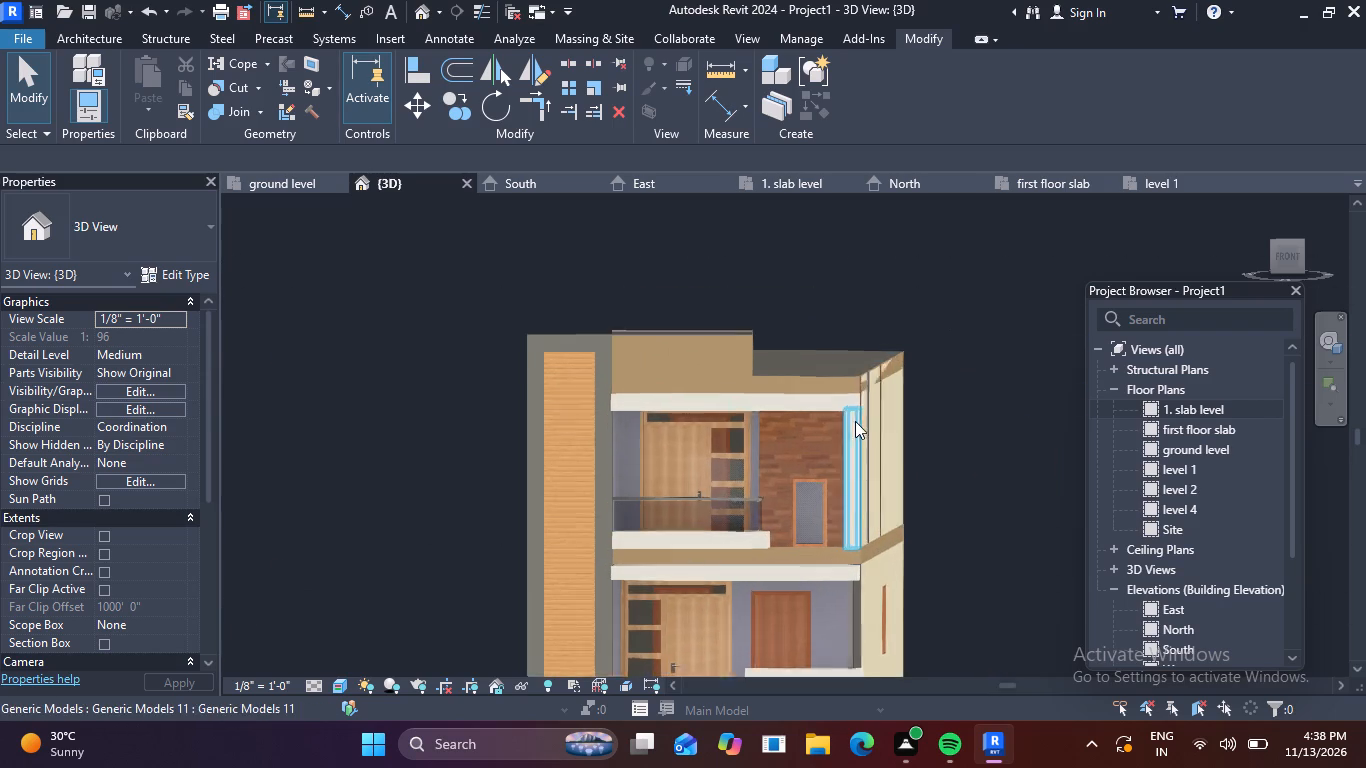
pyautogui.scroll(2, 855, 421)
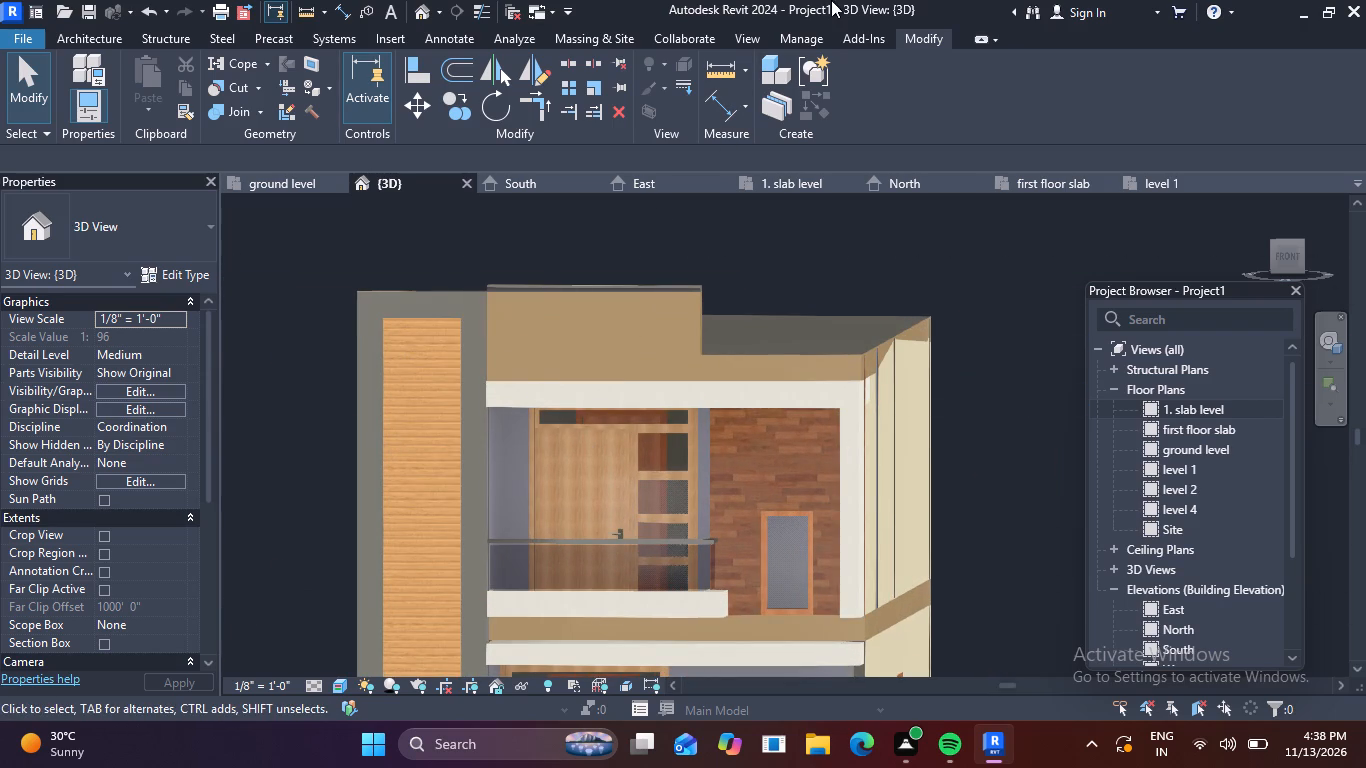
# Open the 3. wall paint material's appearance for replacement from the Appearance Library.
pyautogui.click(795, 38)
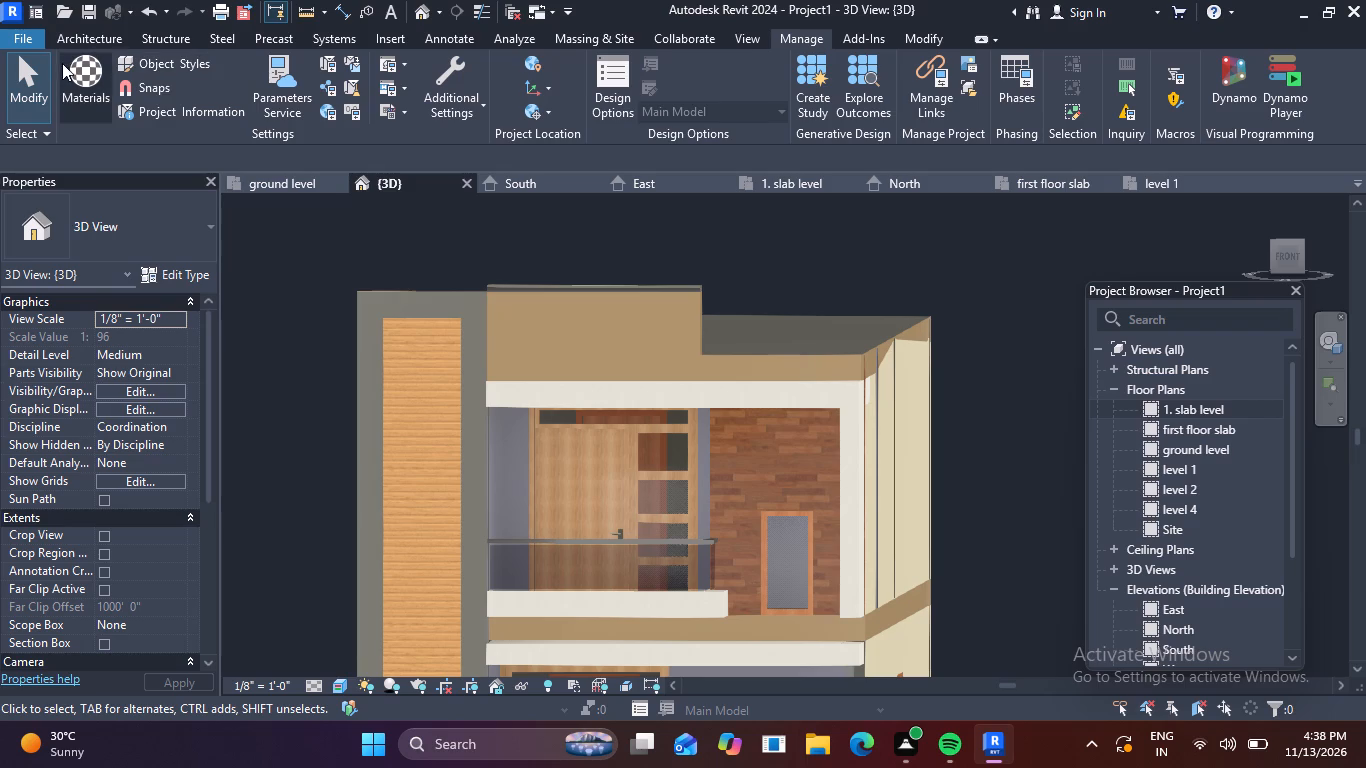
pyautogui.click(105, 71)
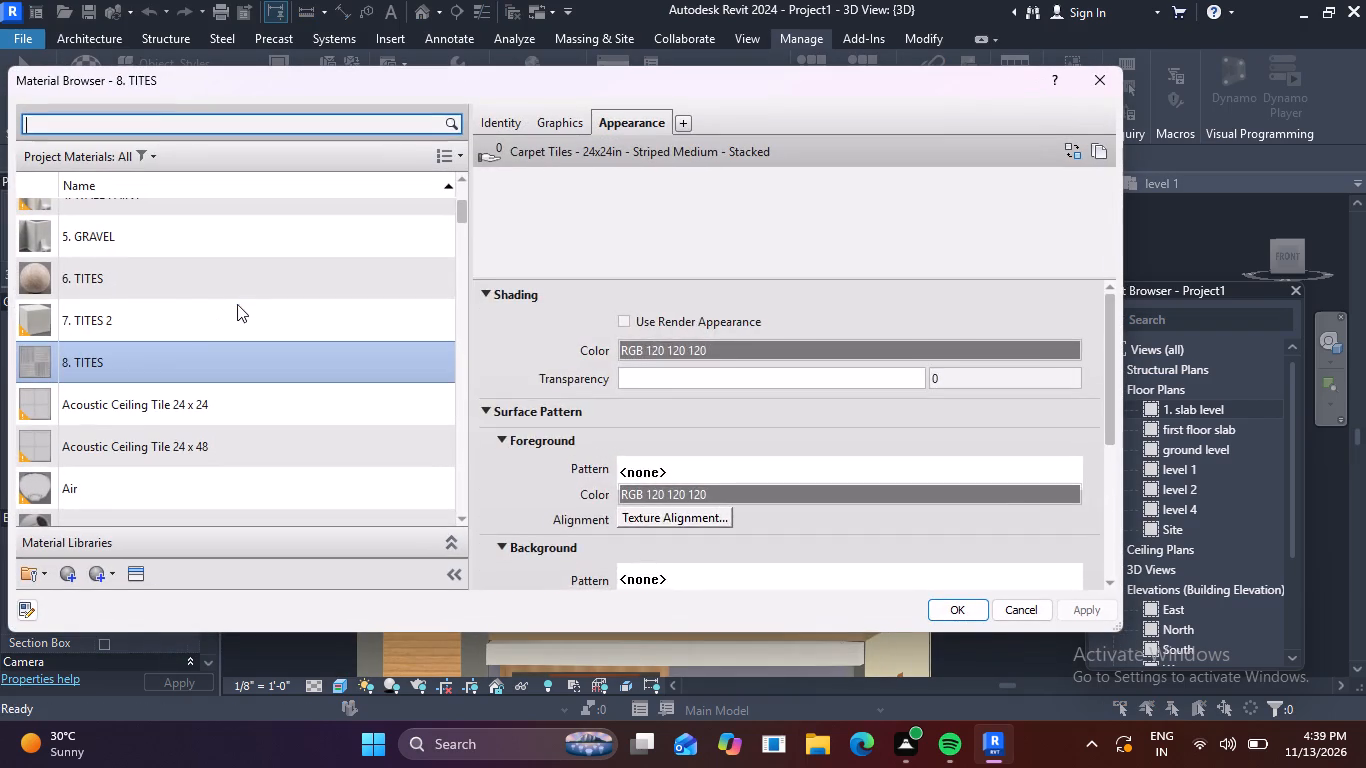
pyautogui.scroll(3, 248, 292)
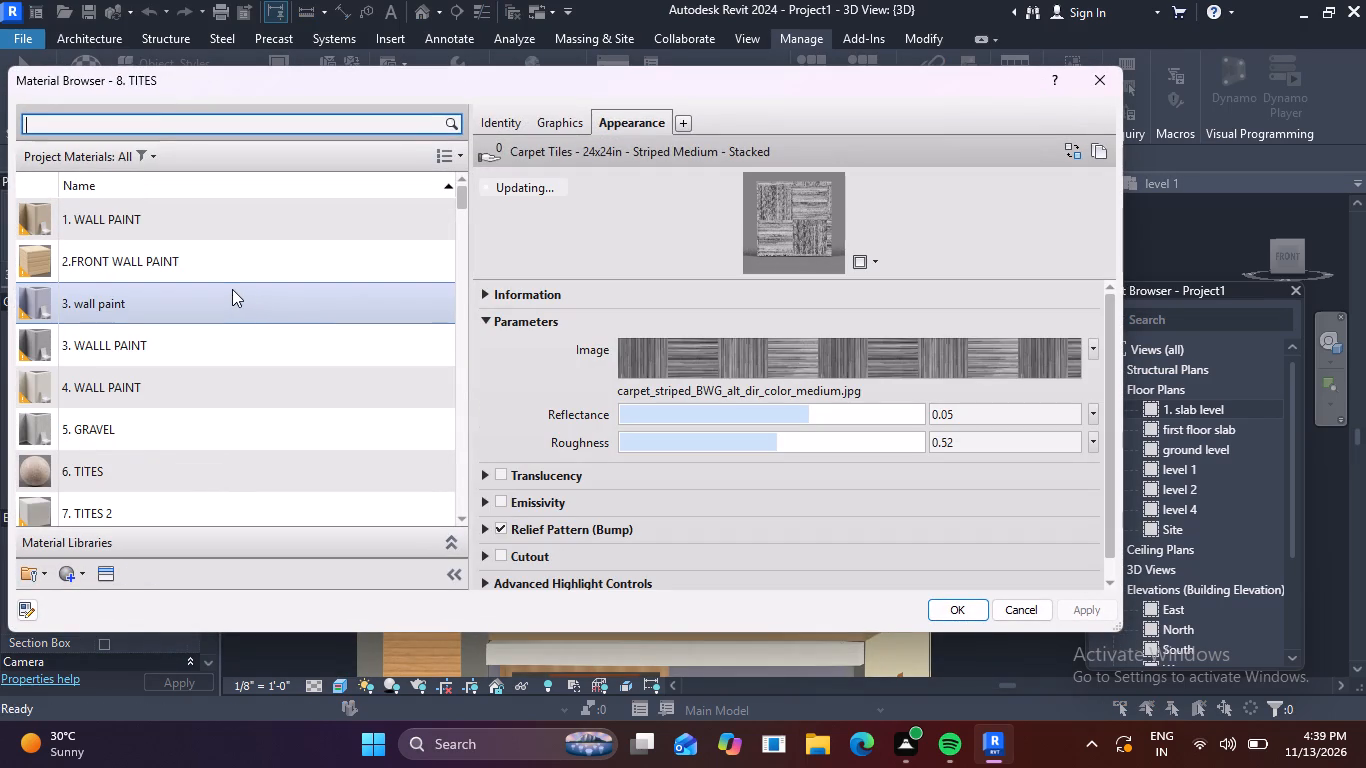
pyautogui.click(232, 307)
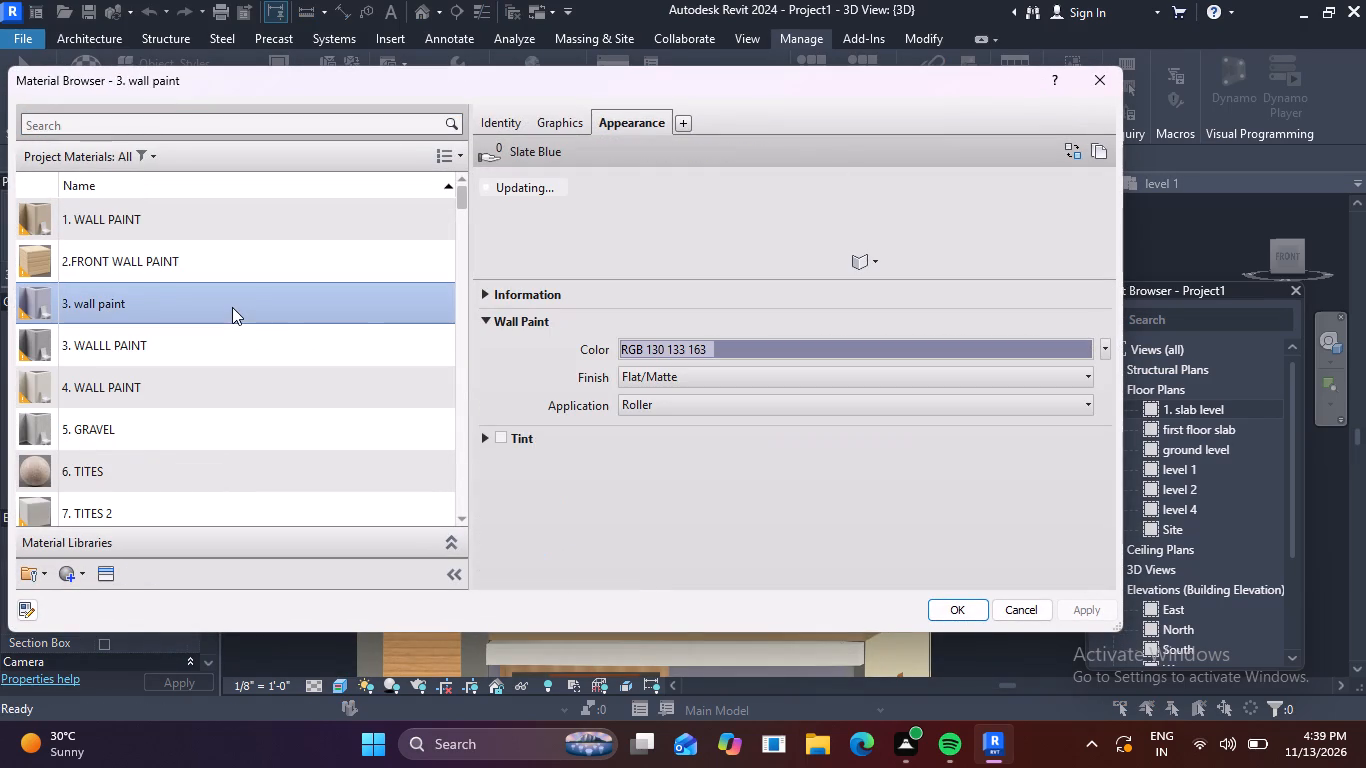
pyautogui.click(92, 580)
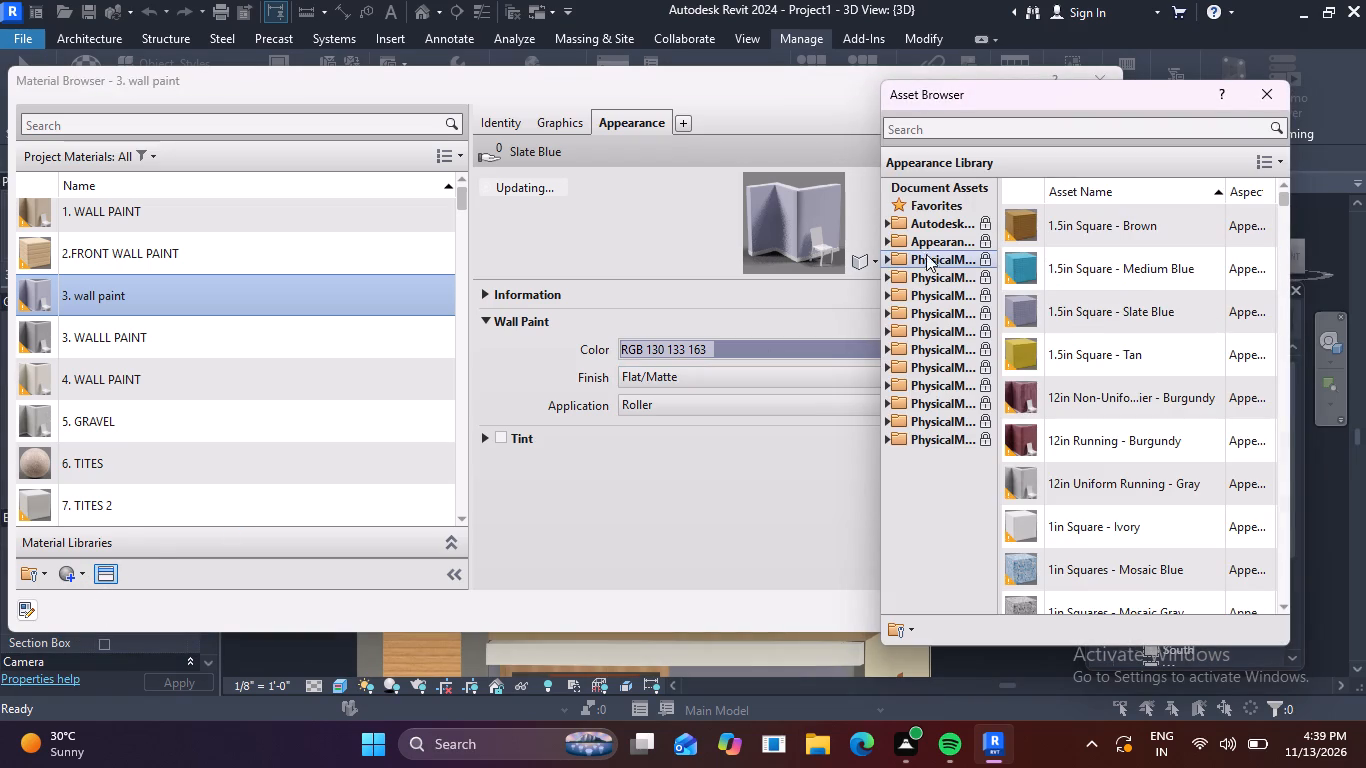
pyautogui.click(886, 244)
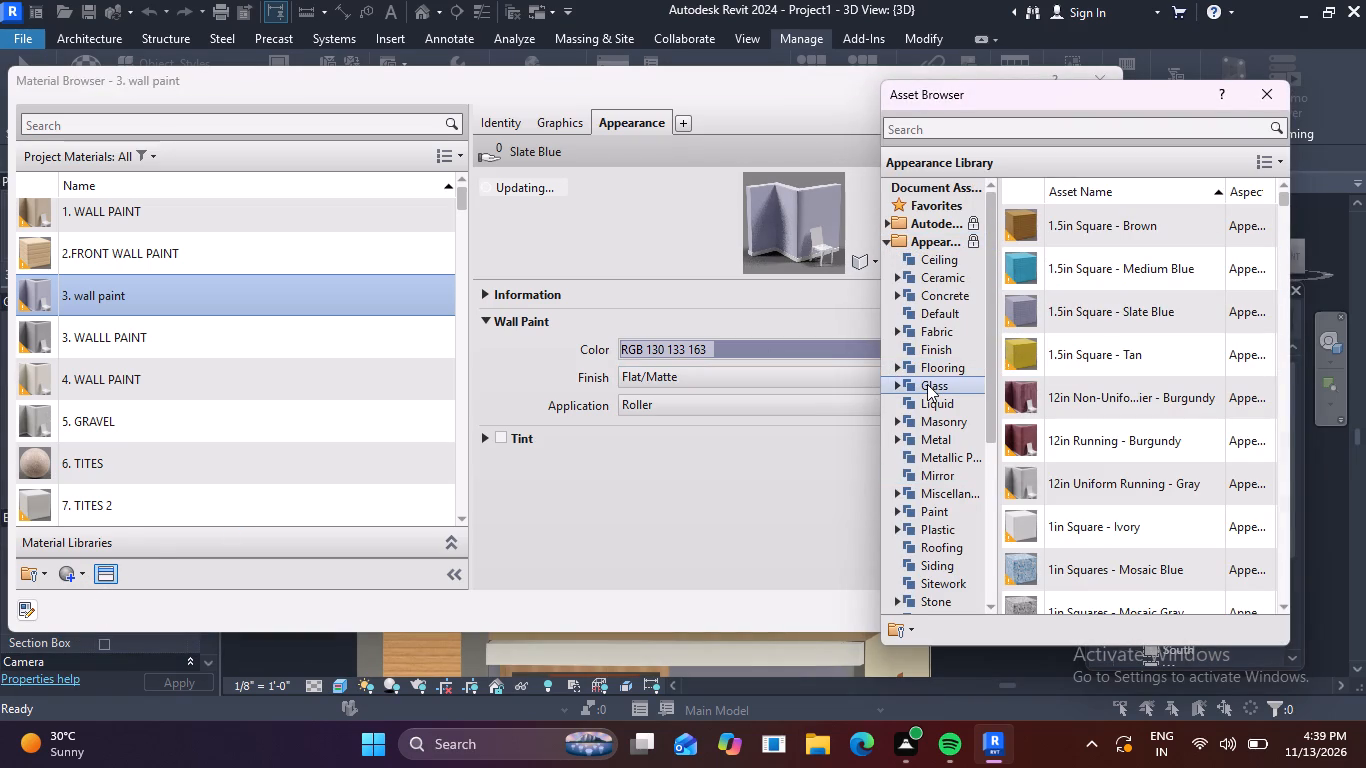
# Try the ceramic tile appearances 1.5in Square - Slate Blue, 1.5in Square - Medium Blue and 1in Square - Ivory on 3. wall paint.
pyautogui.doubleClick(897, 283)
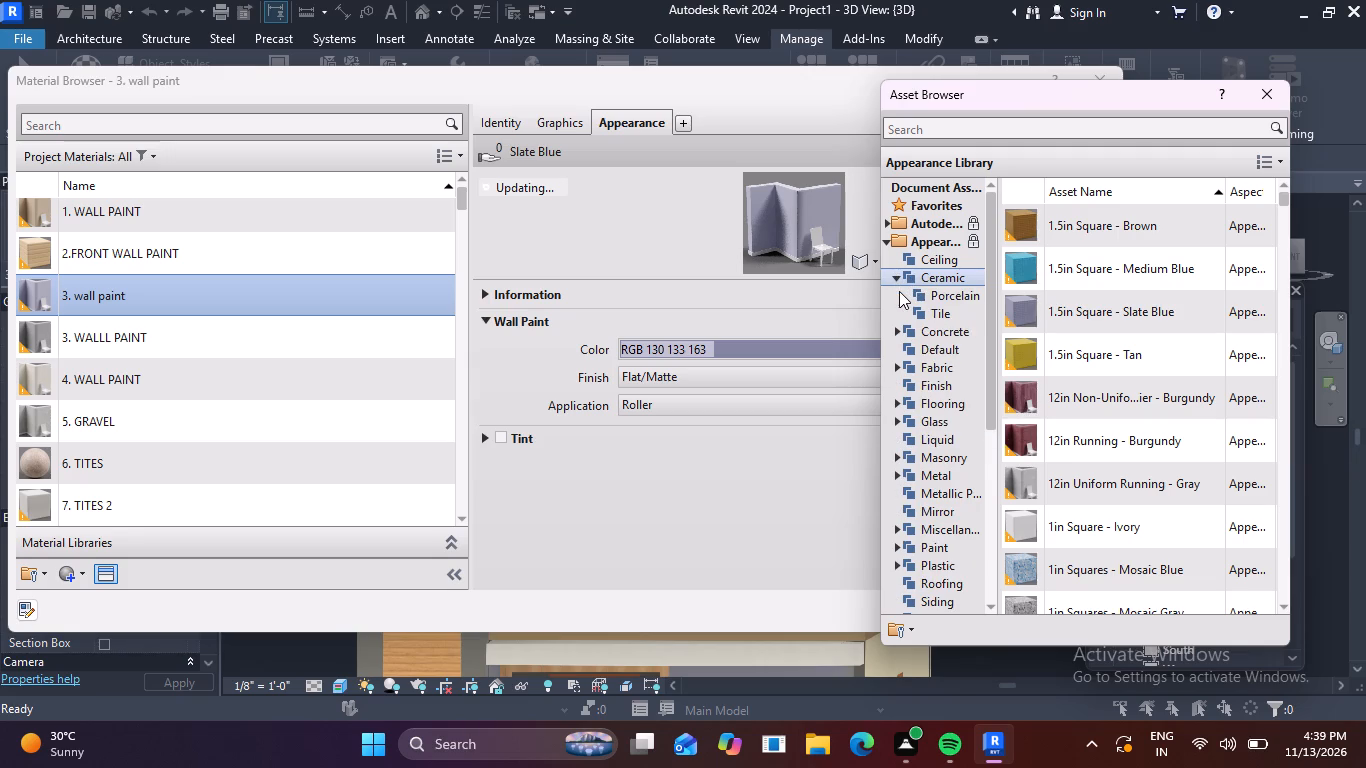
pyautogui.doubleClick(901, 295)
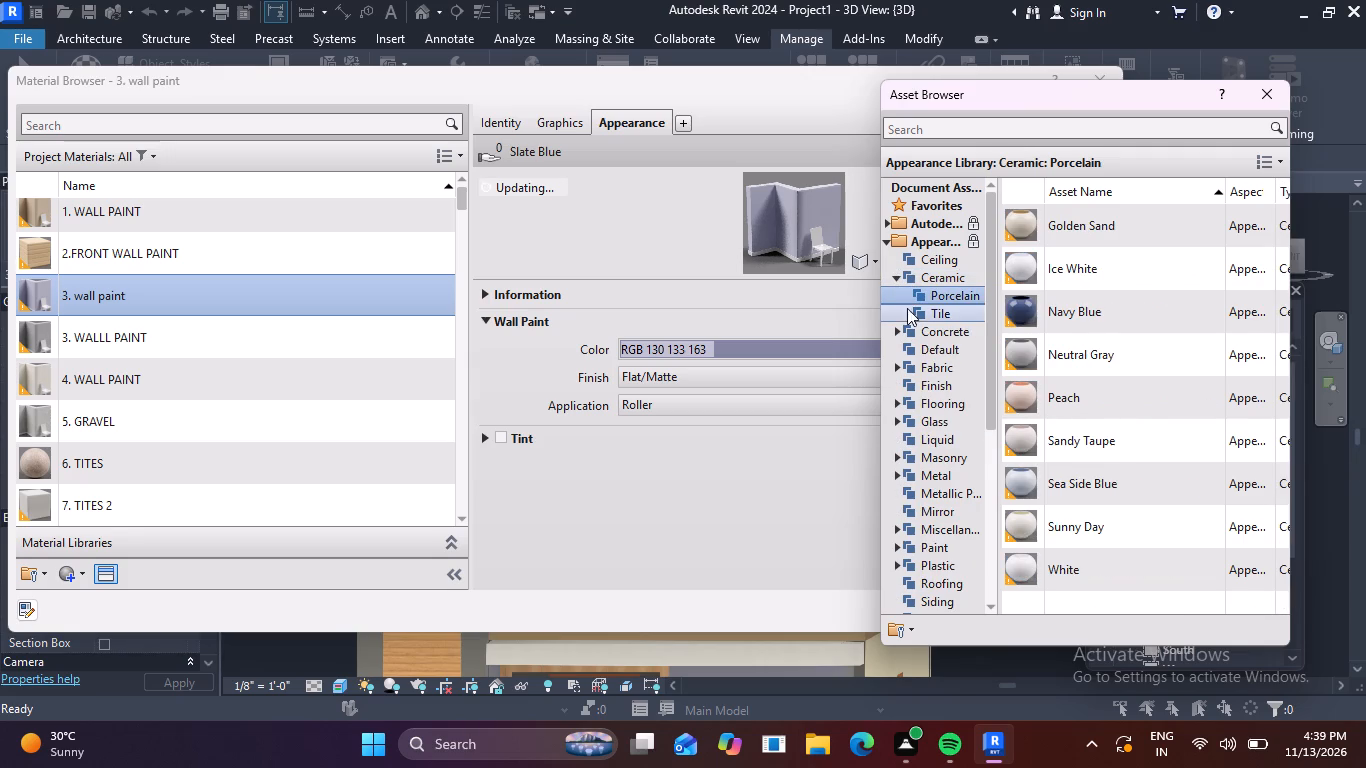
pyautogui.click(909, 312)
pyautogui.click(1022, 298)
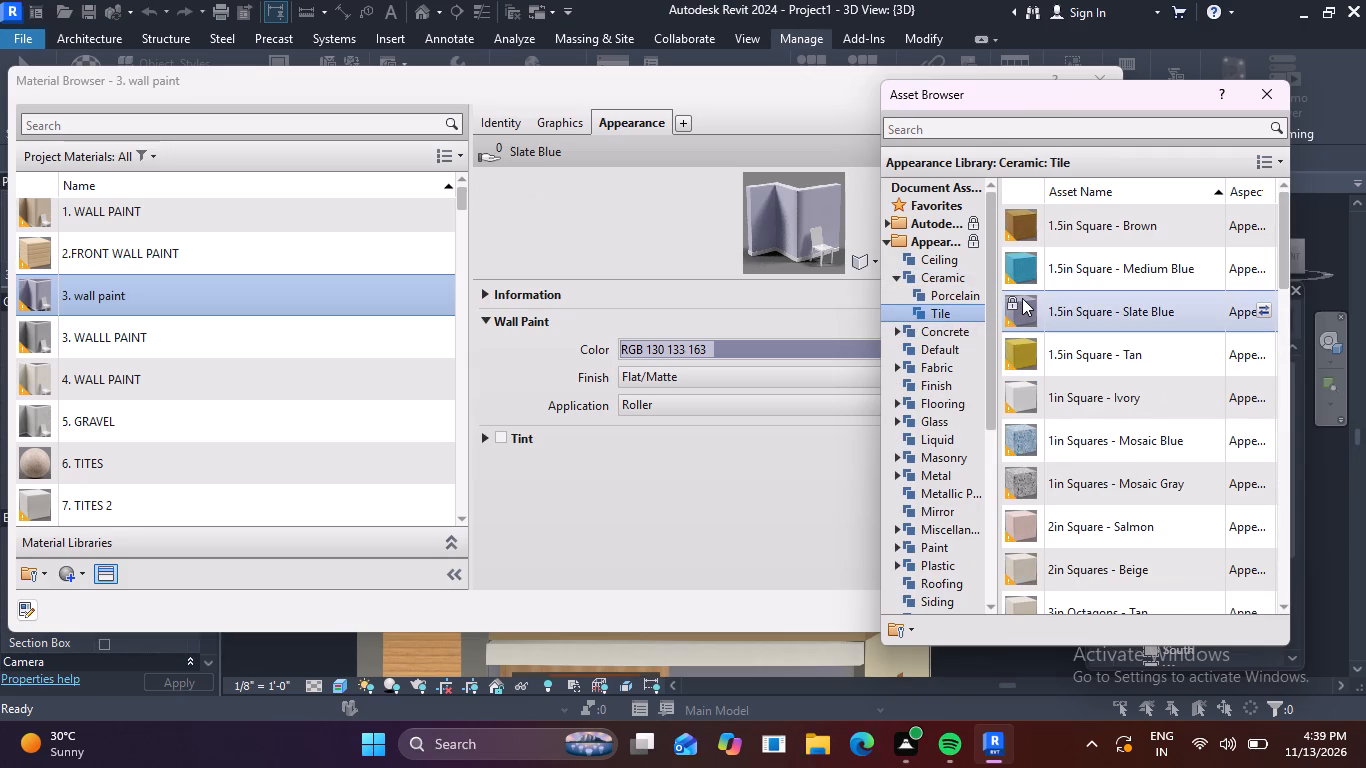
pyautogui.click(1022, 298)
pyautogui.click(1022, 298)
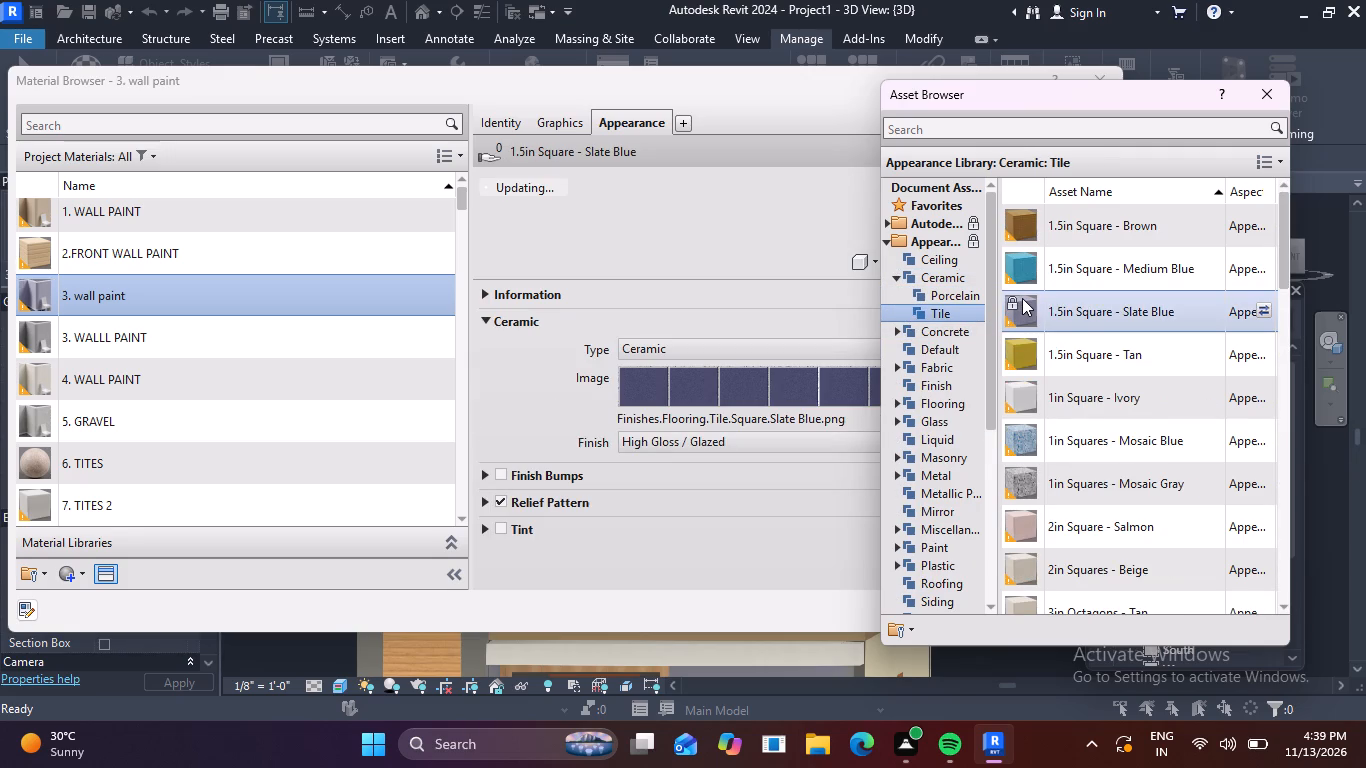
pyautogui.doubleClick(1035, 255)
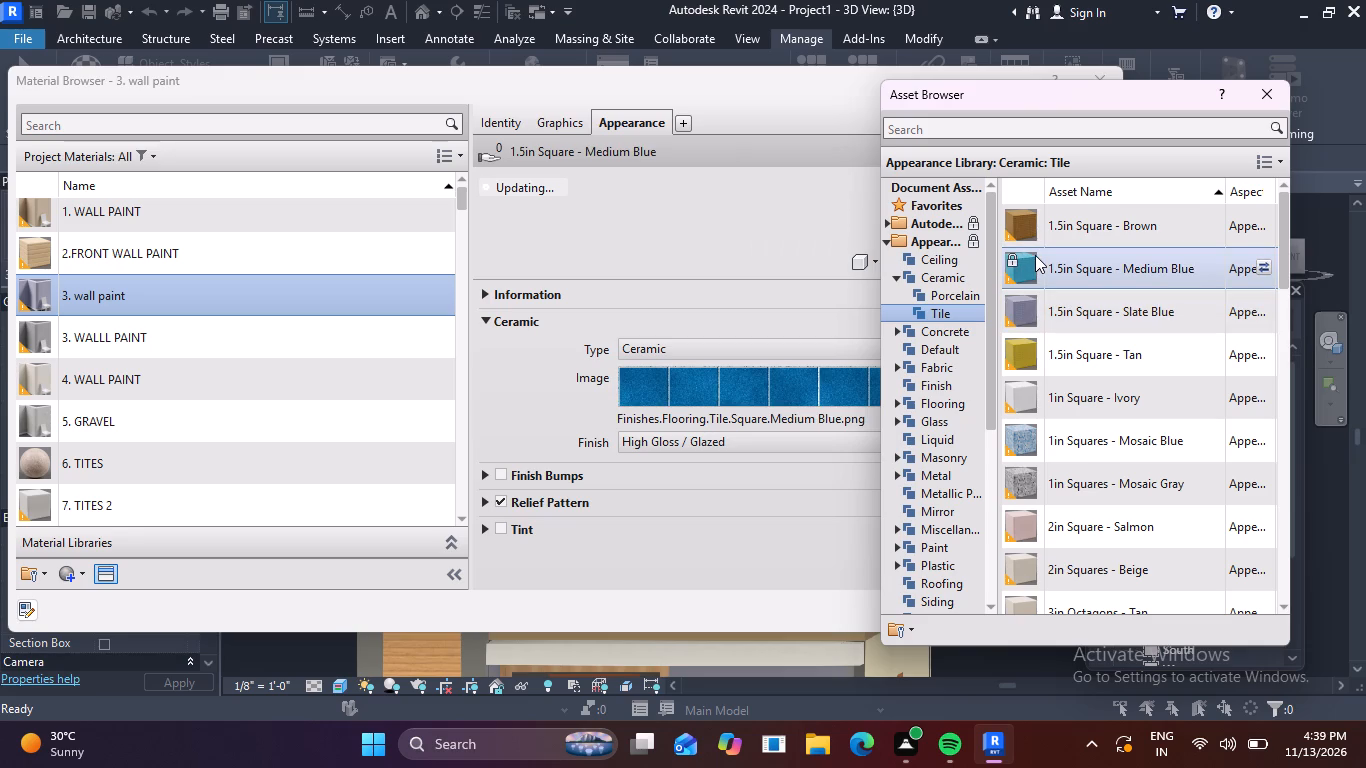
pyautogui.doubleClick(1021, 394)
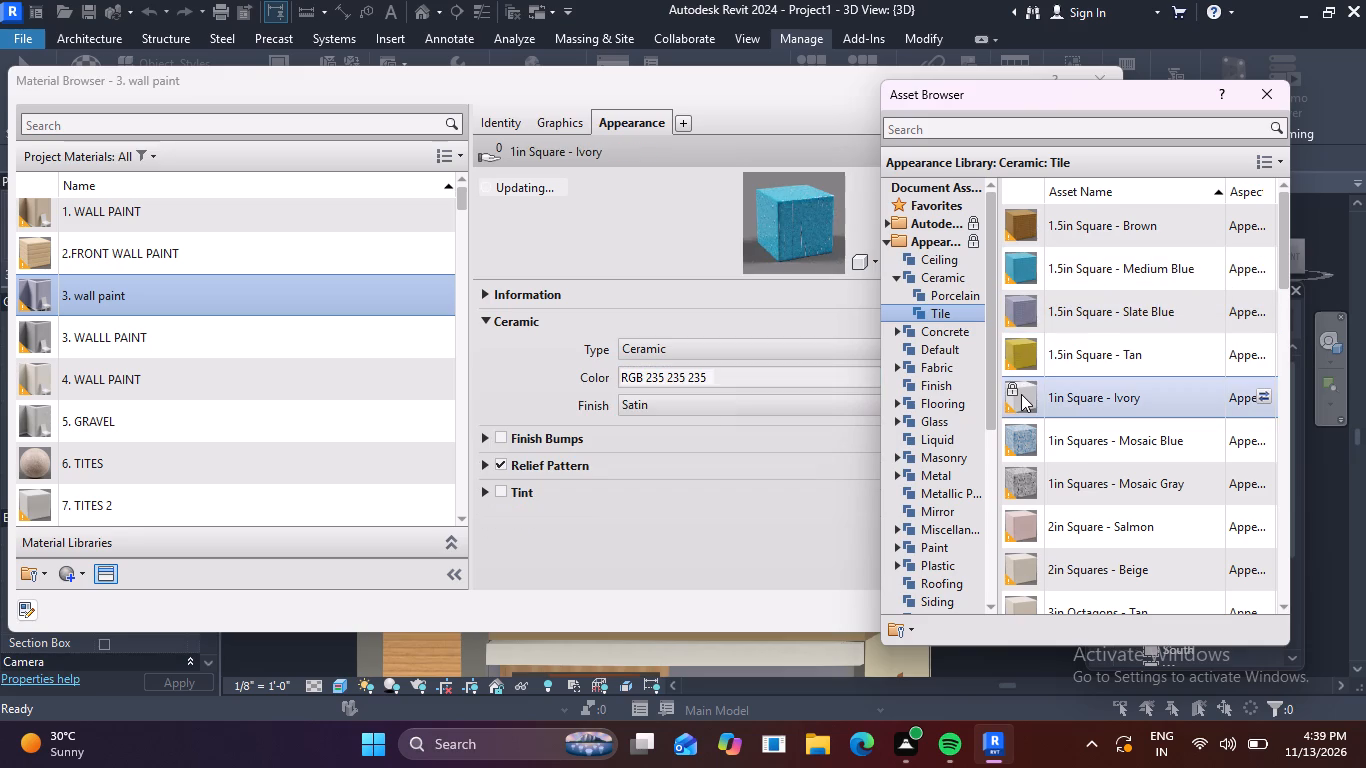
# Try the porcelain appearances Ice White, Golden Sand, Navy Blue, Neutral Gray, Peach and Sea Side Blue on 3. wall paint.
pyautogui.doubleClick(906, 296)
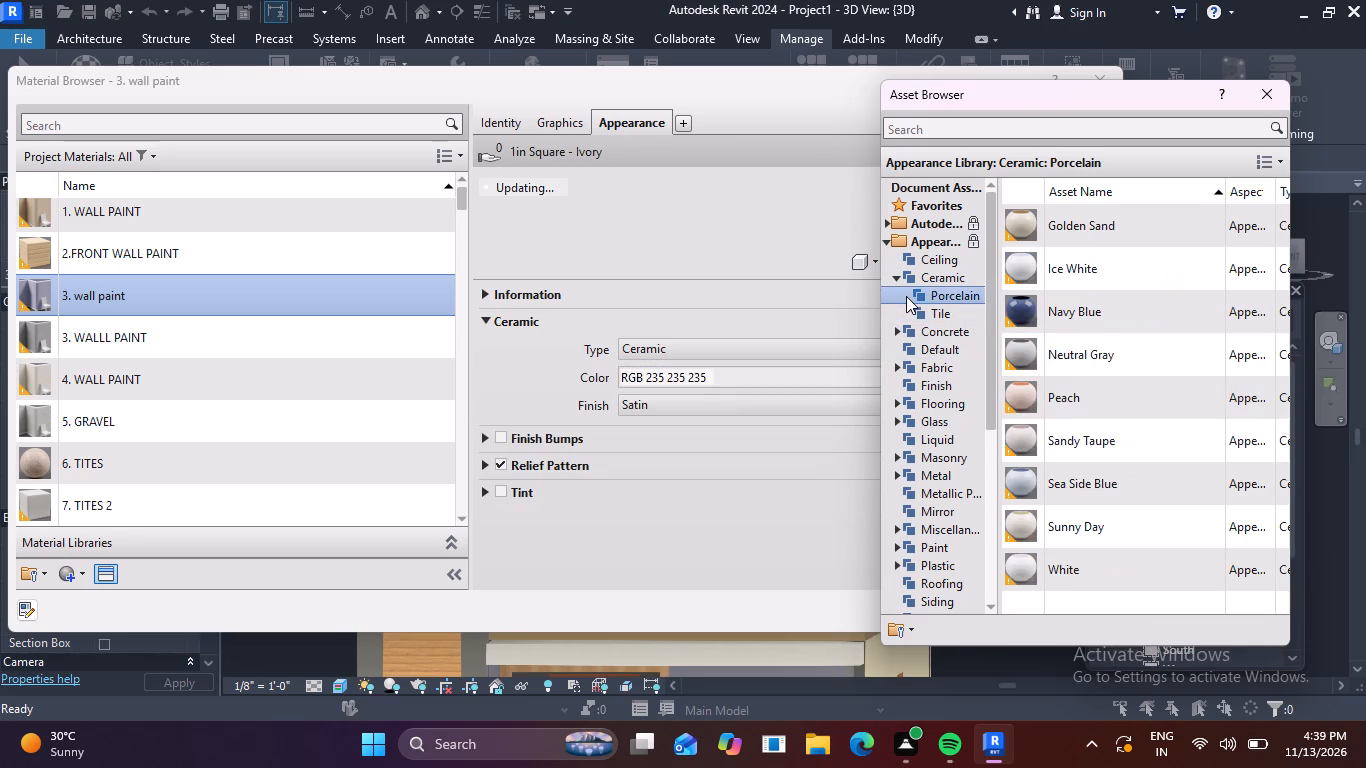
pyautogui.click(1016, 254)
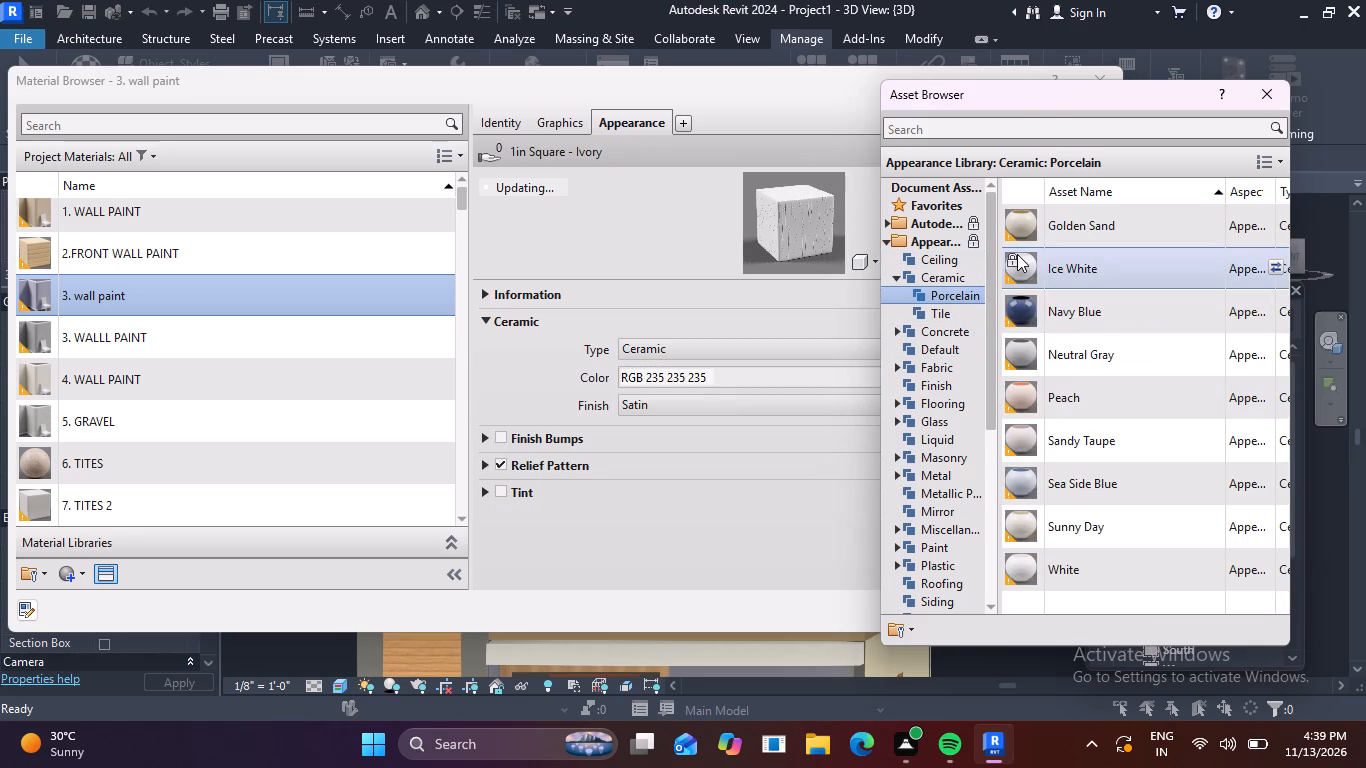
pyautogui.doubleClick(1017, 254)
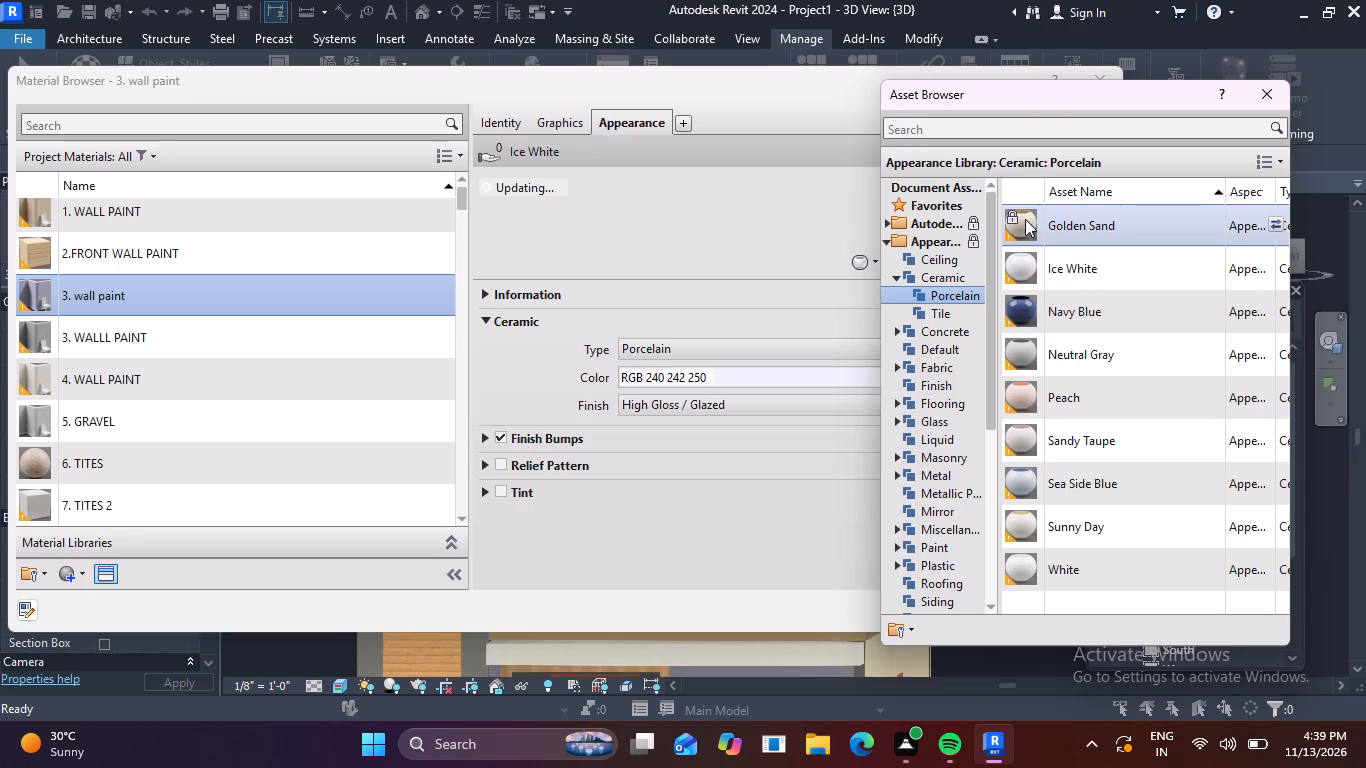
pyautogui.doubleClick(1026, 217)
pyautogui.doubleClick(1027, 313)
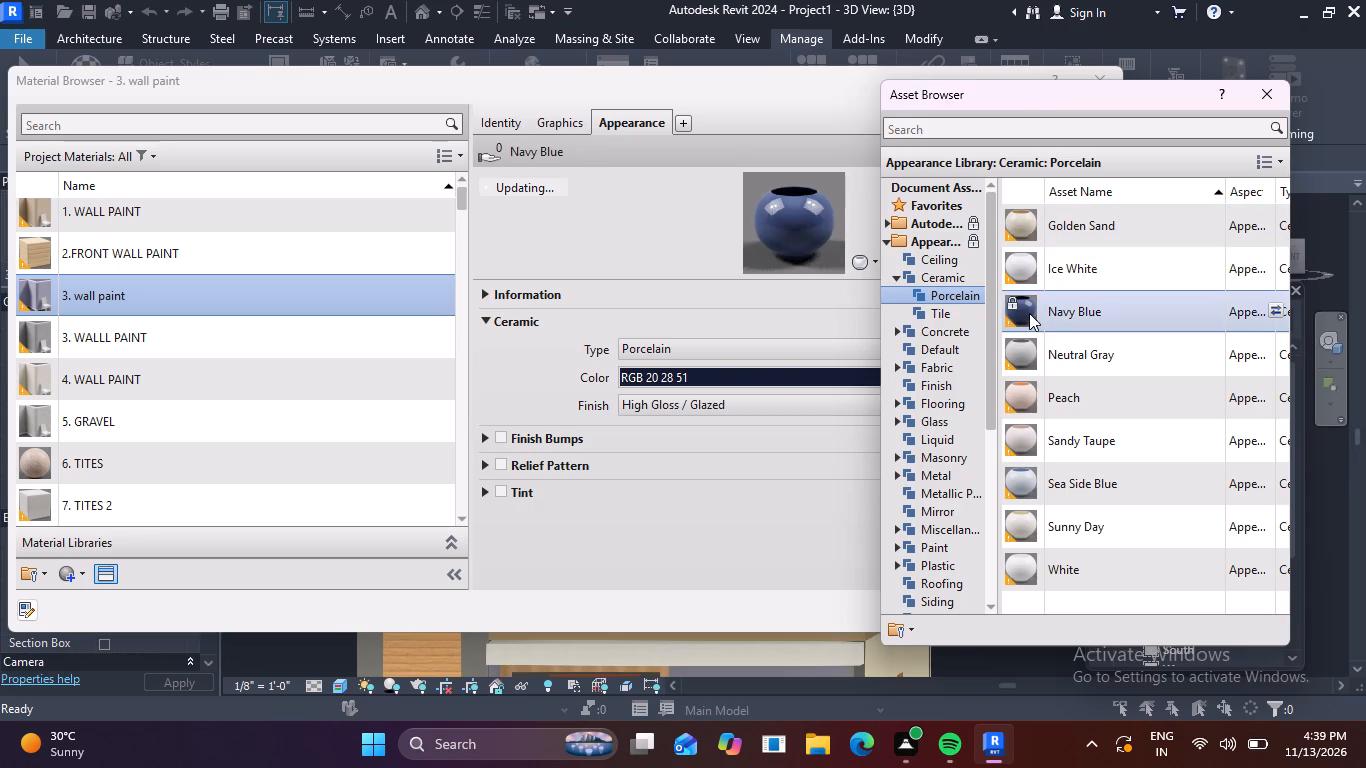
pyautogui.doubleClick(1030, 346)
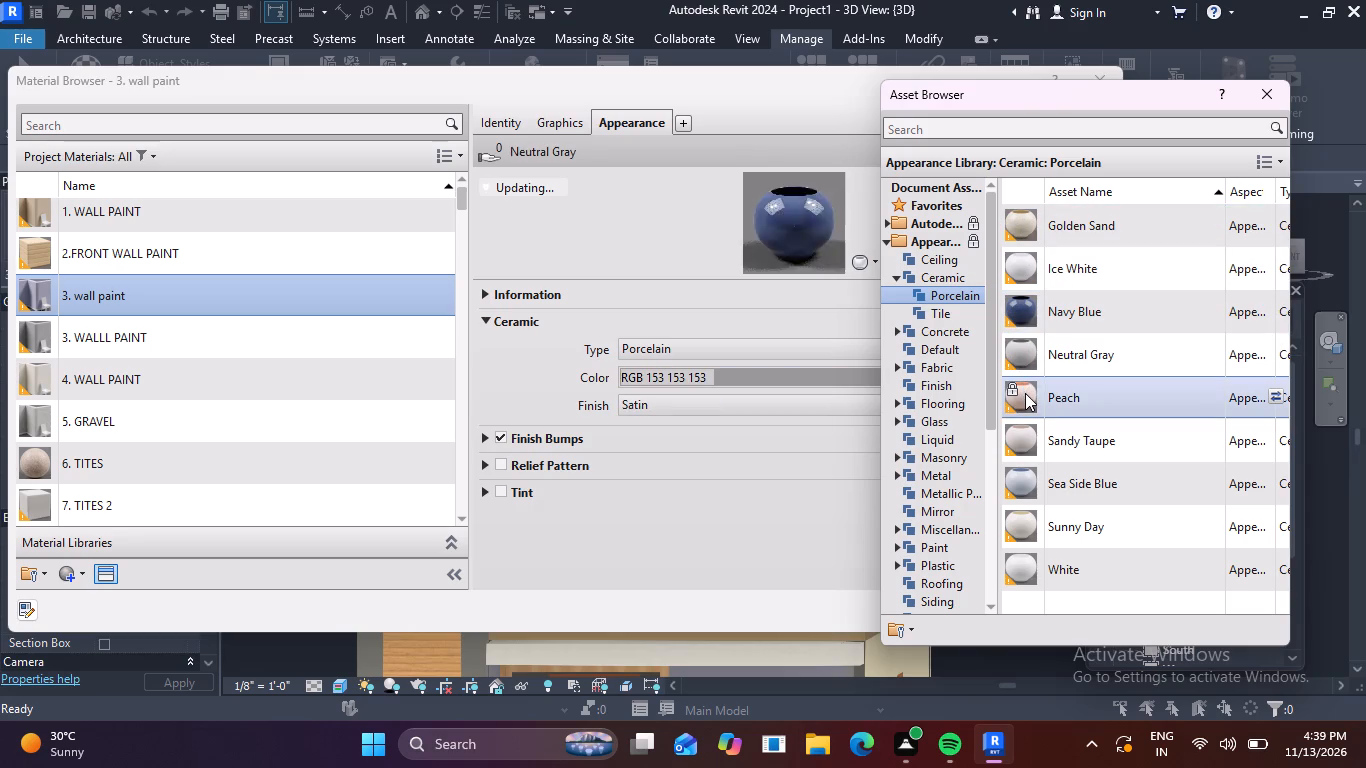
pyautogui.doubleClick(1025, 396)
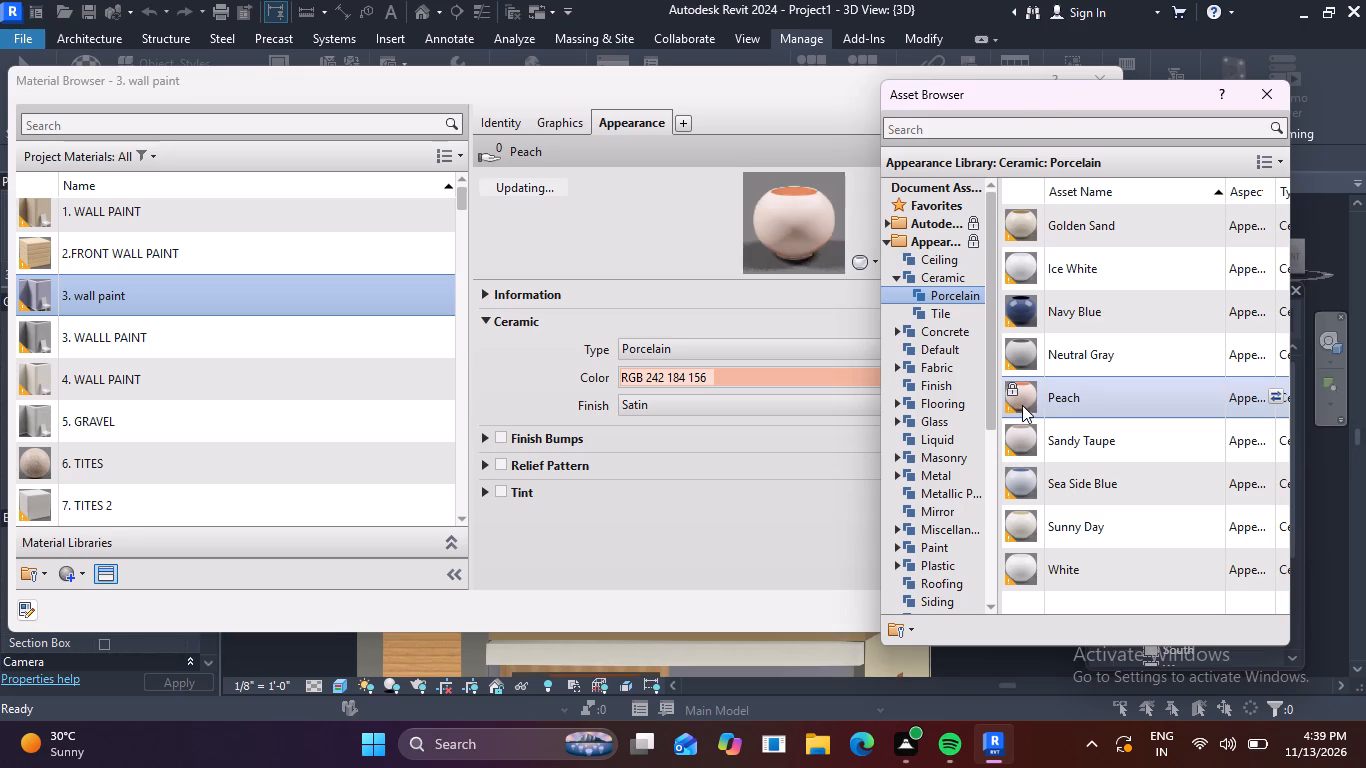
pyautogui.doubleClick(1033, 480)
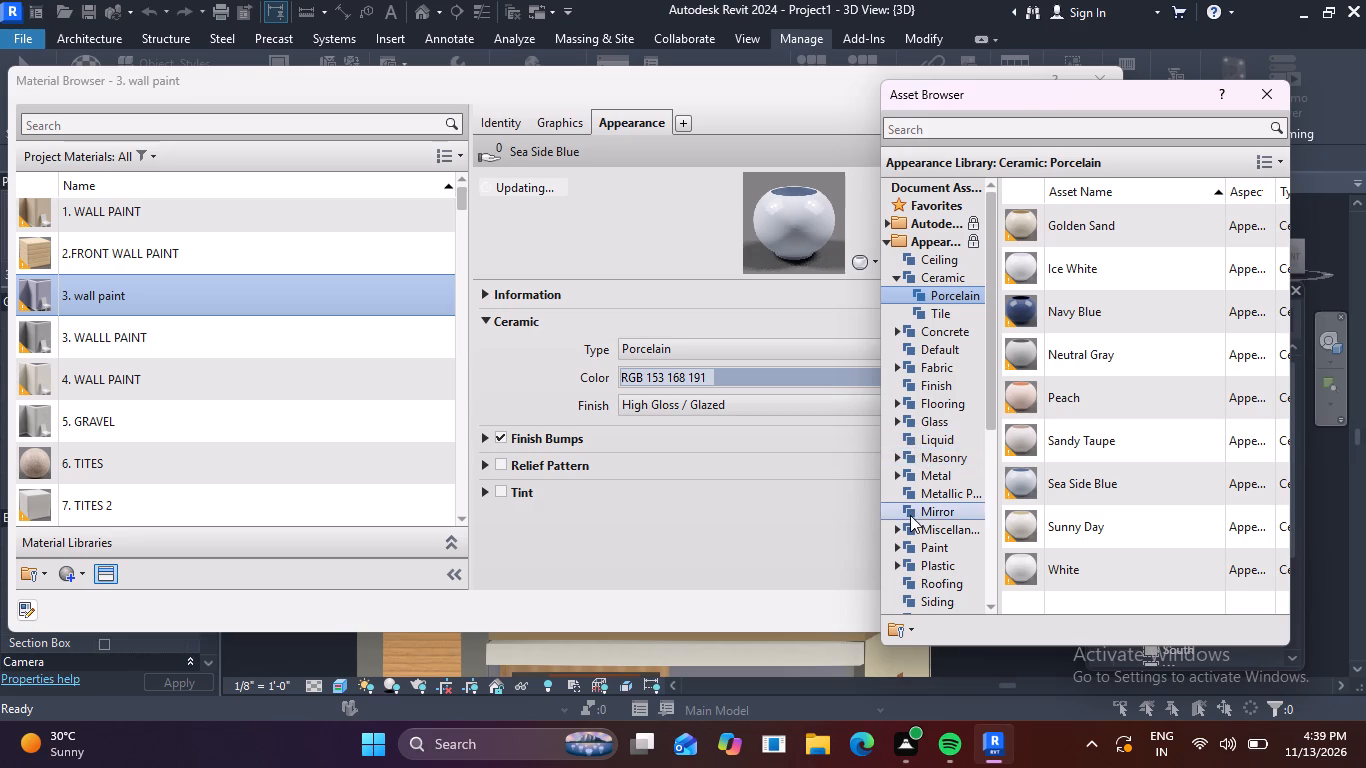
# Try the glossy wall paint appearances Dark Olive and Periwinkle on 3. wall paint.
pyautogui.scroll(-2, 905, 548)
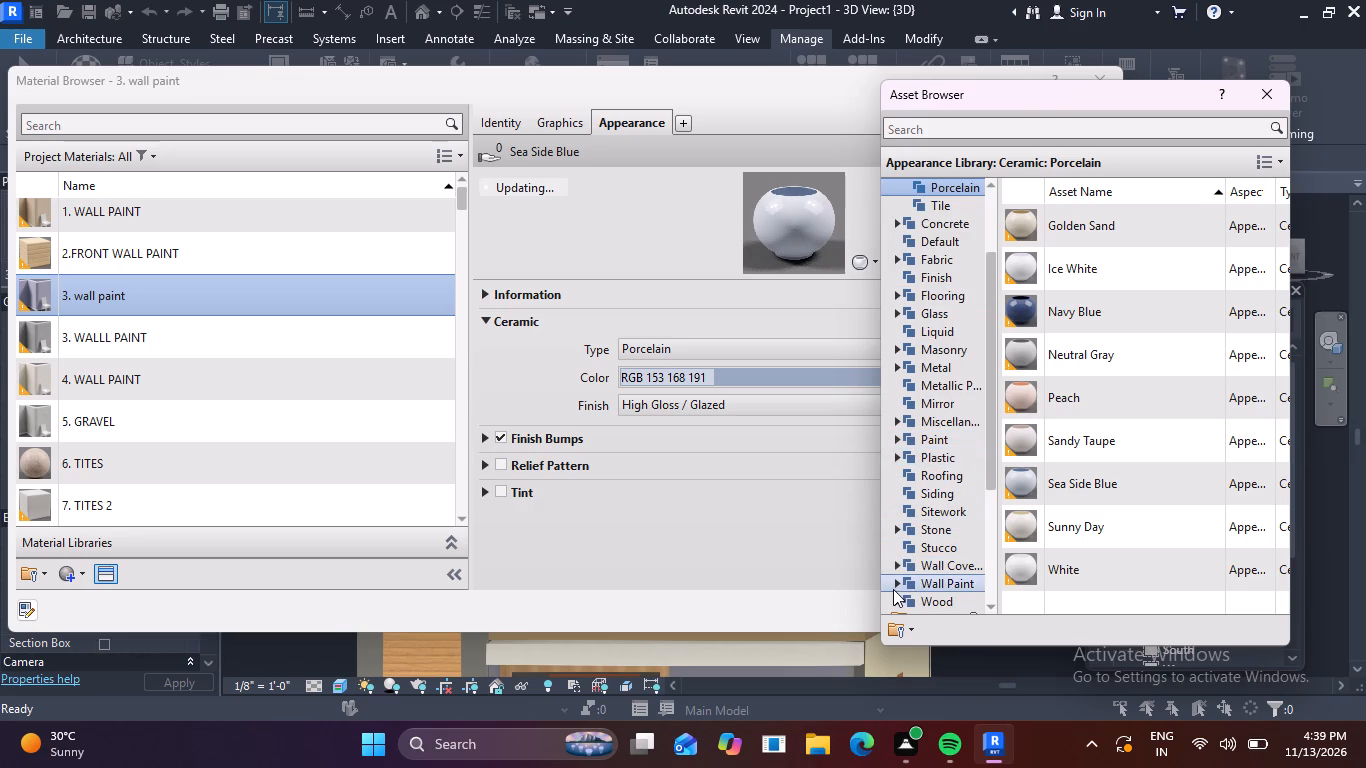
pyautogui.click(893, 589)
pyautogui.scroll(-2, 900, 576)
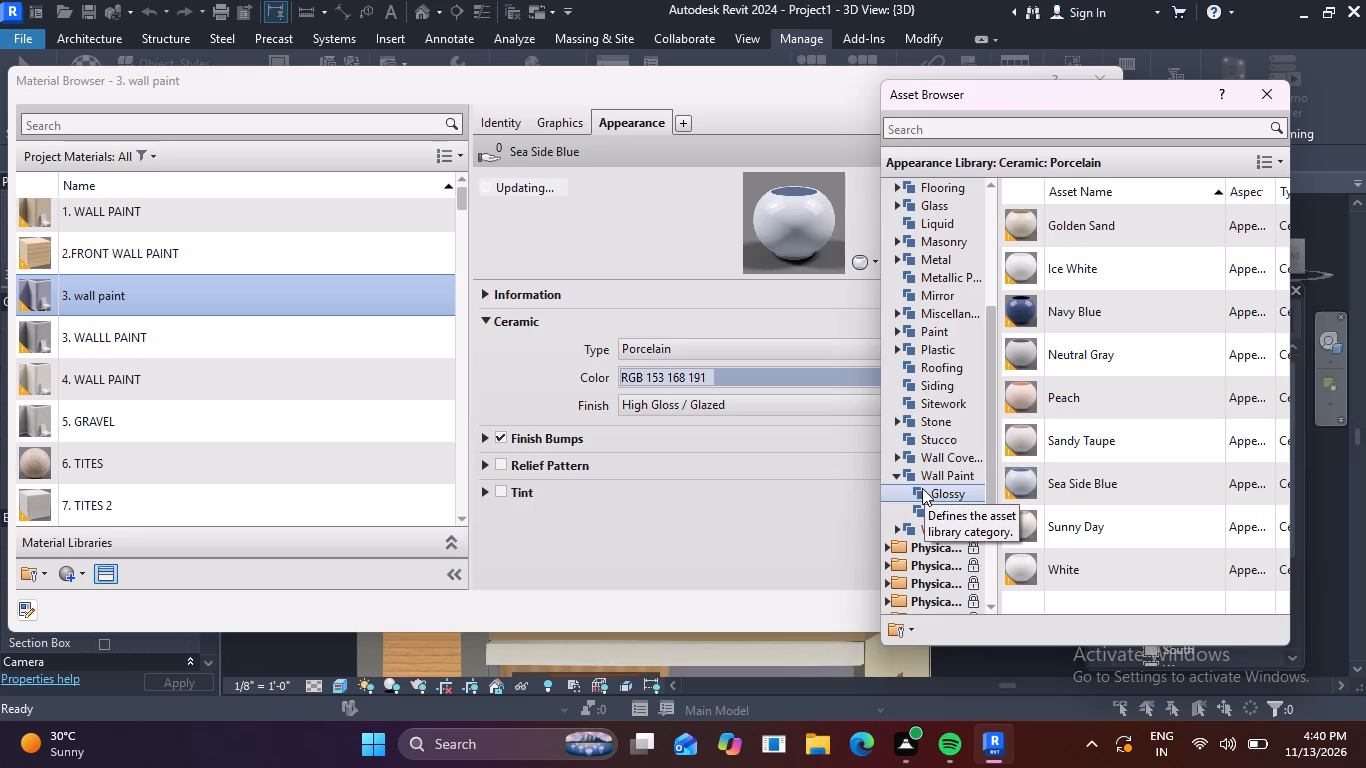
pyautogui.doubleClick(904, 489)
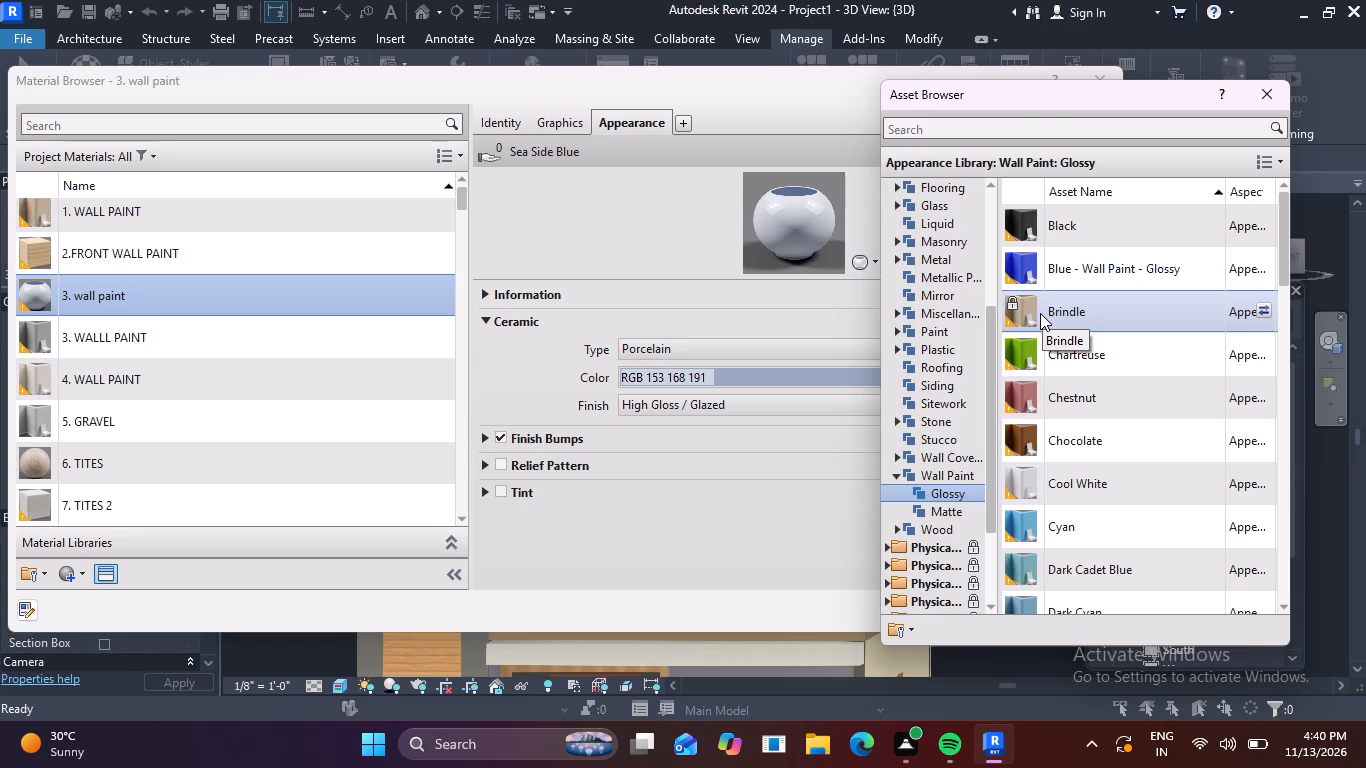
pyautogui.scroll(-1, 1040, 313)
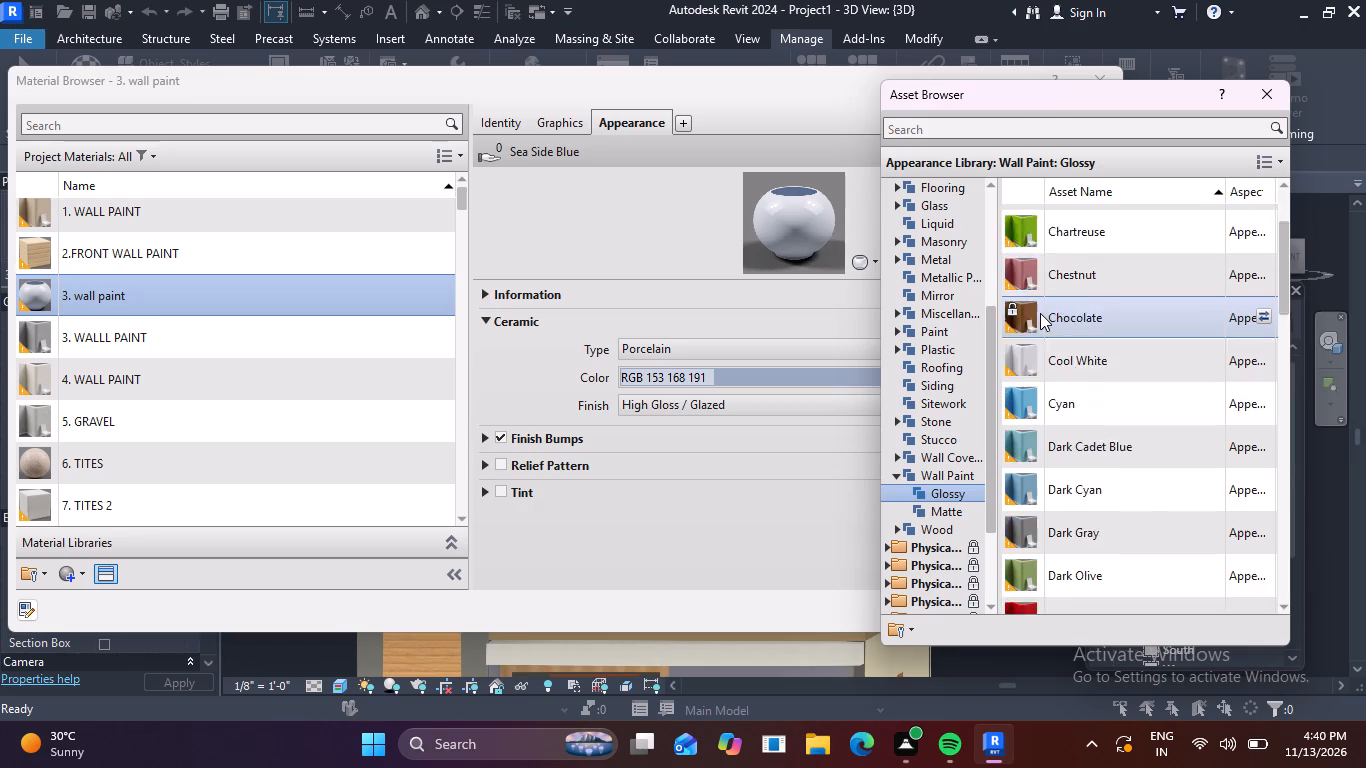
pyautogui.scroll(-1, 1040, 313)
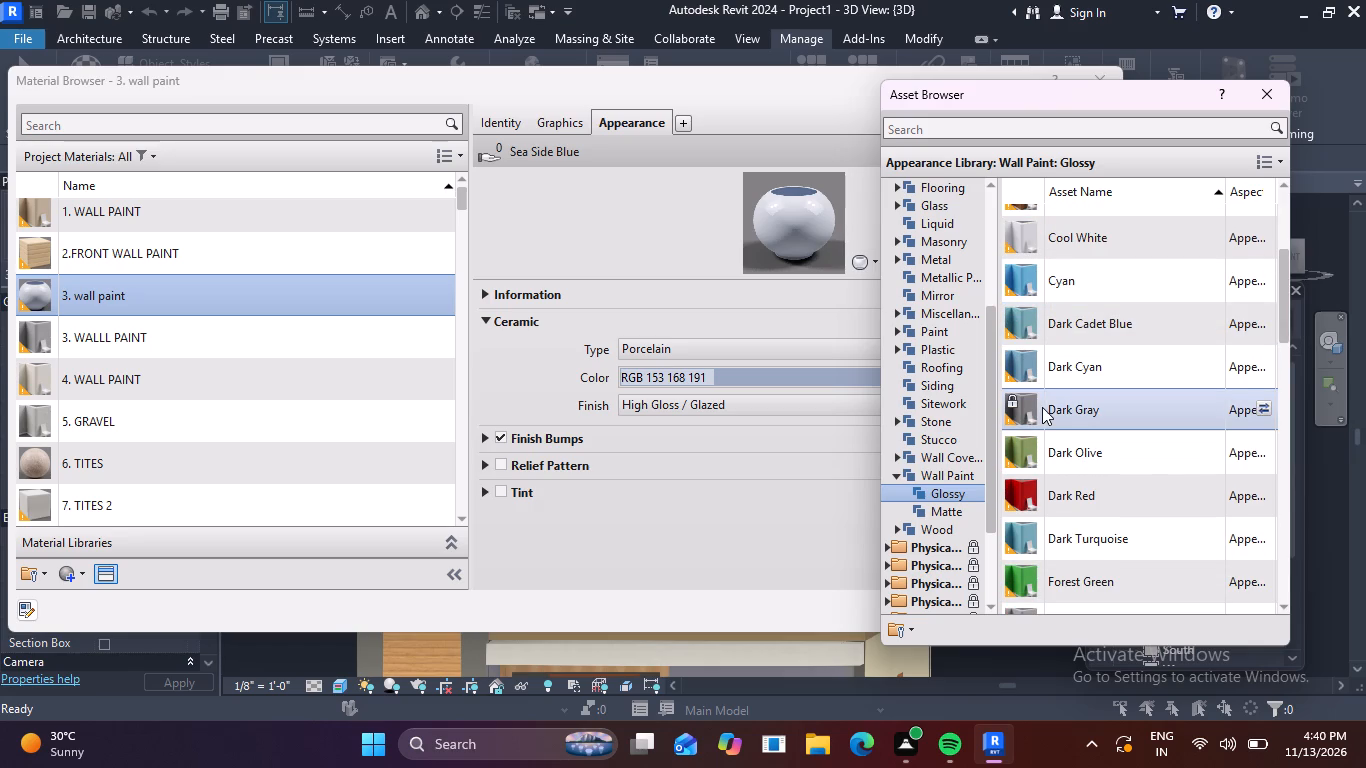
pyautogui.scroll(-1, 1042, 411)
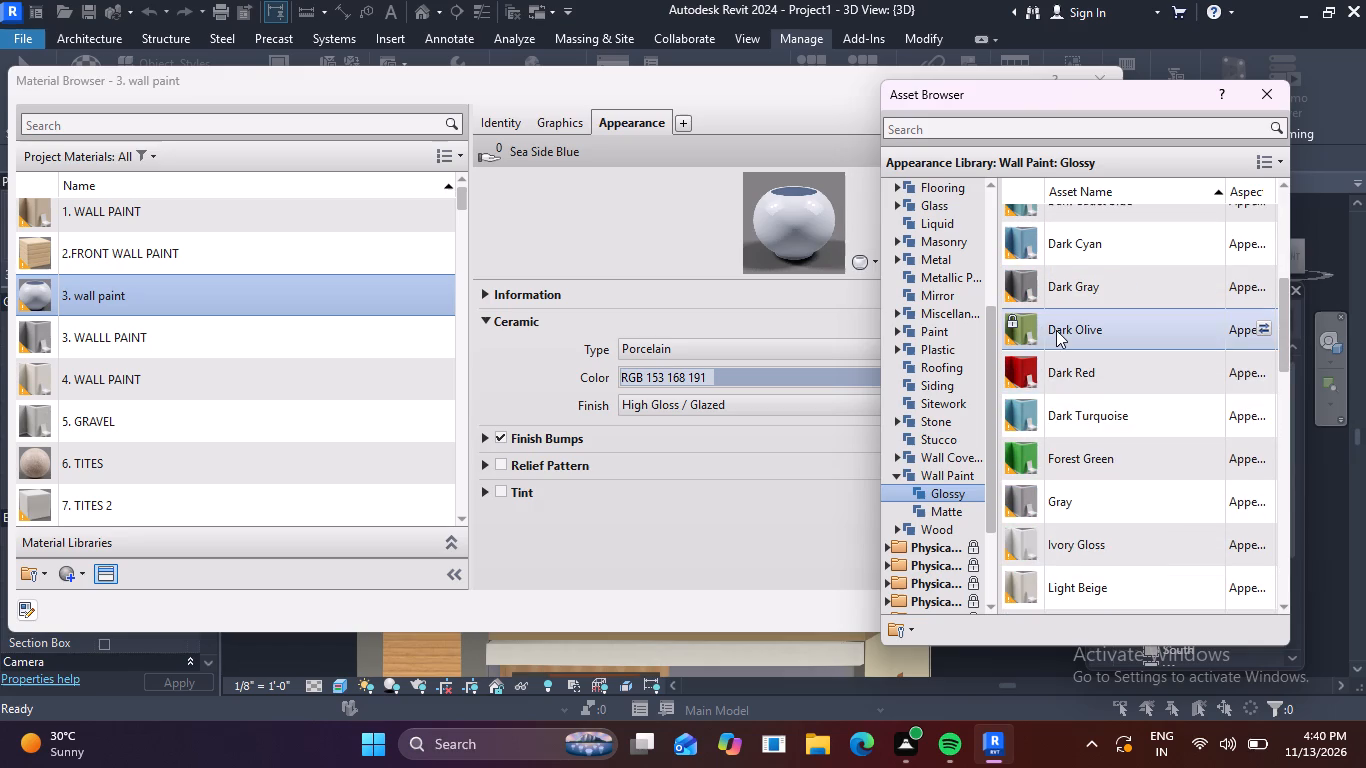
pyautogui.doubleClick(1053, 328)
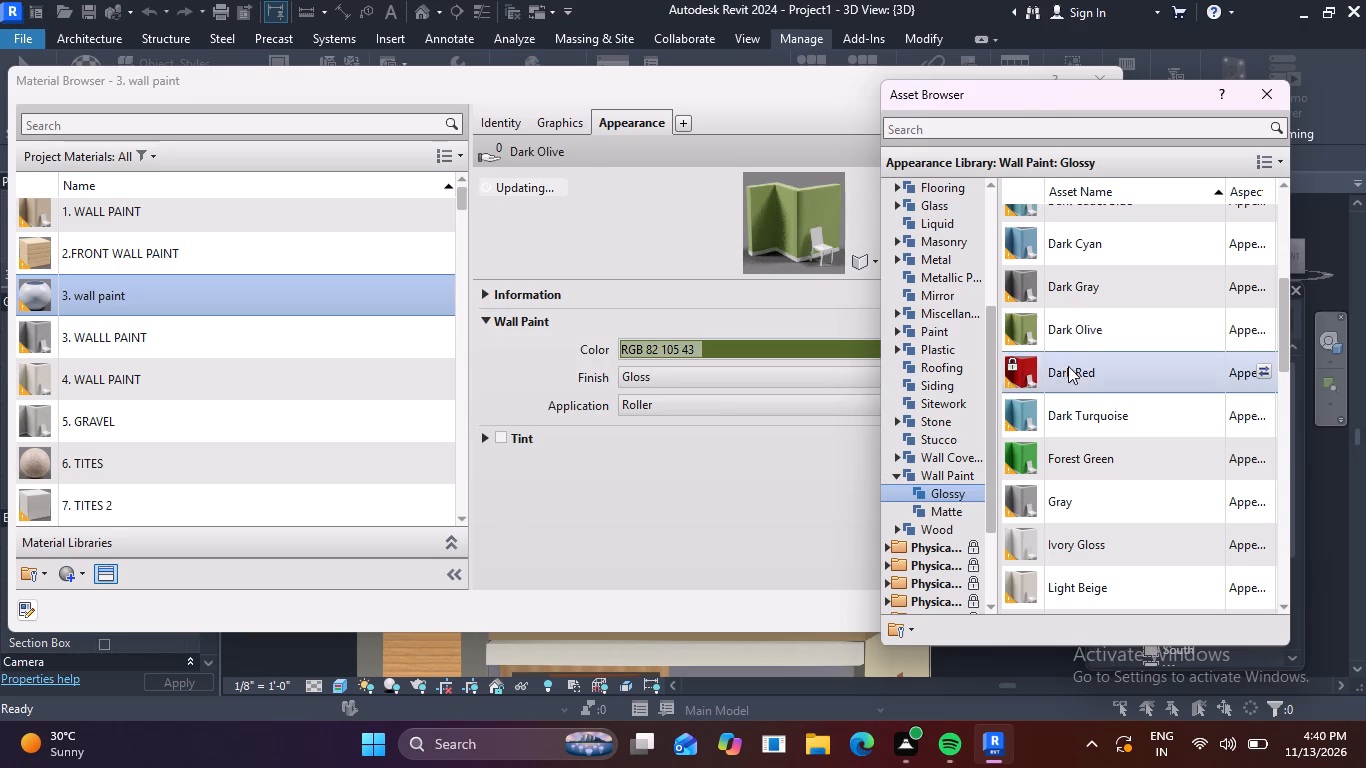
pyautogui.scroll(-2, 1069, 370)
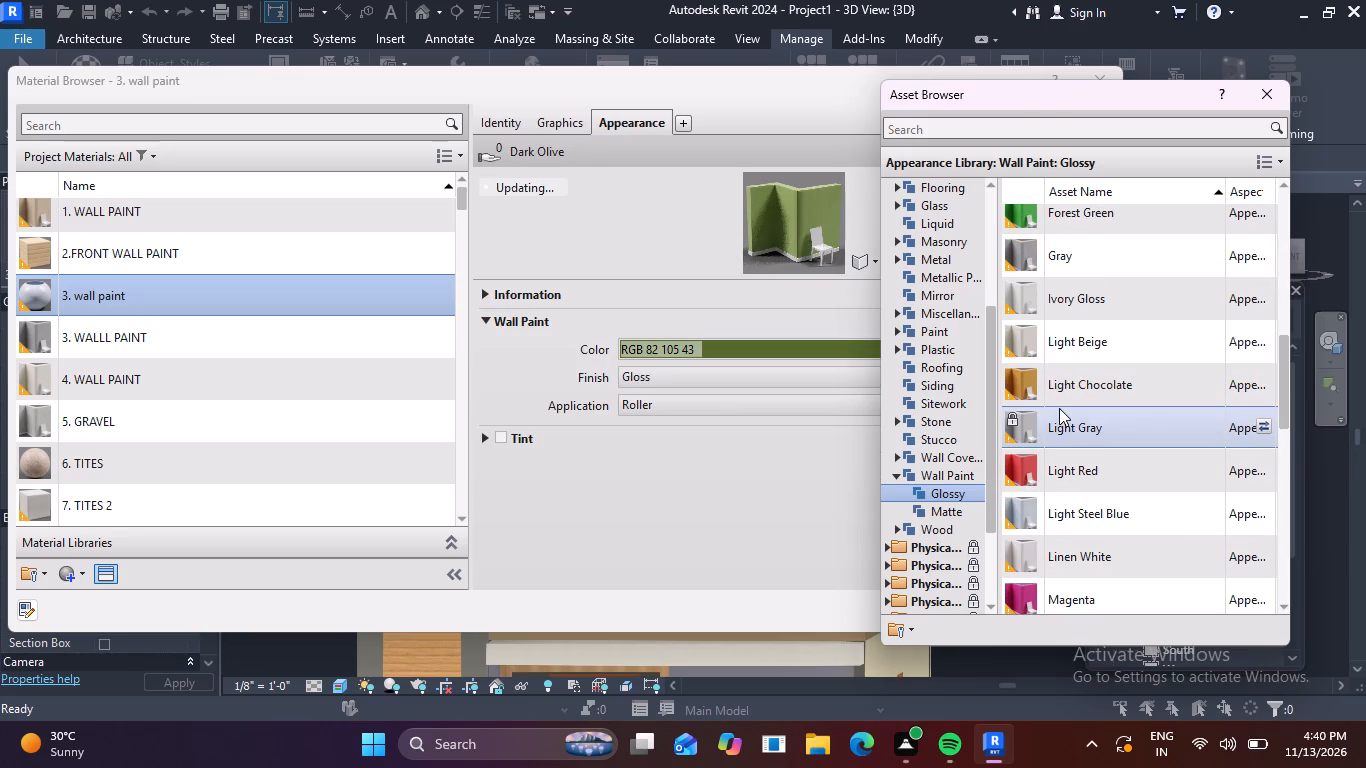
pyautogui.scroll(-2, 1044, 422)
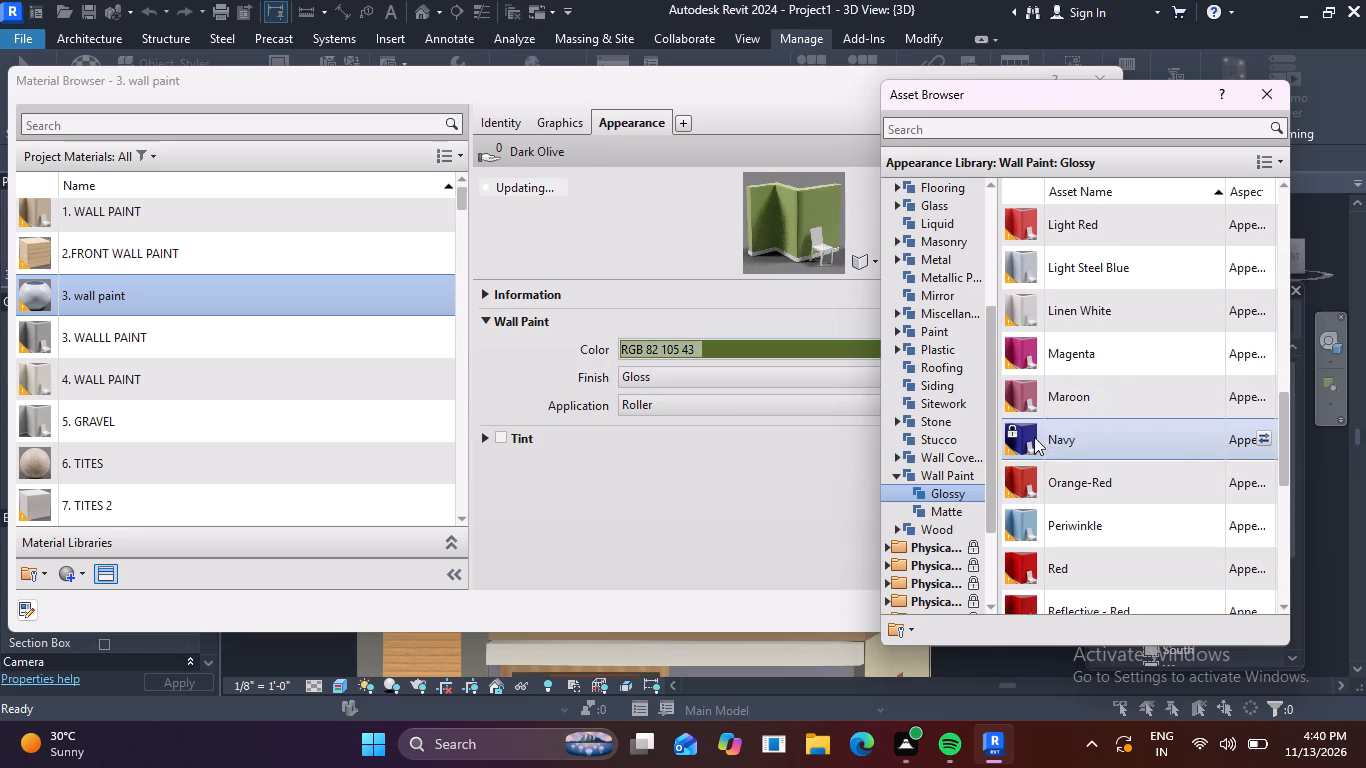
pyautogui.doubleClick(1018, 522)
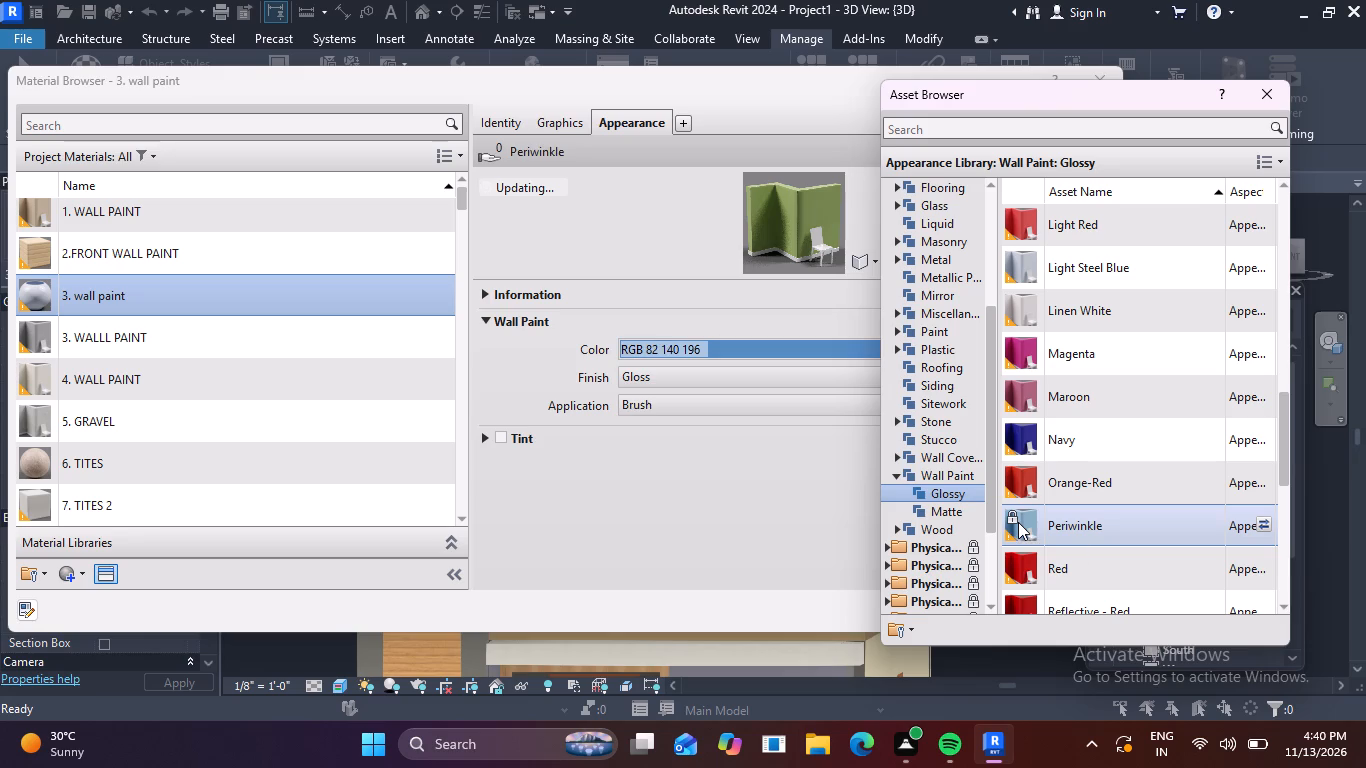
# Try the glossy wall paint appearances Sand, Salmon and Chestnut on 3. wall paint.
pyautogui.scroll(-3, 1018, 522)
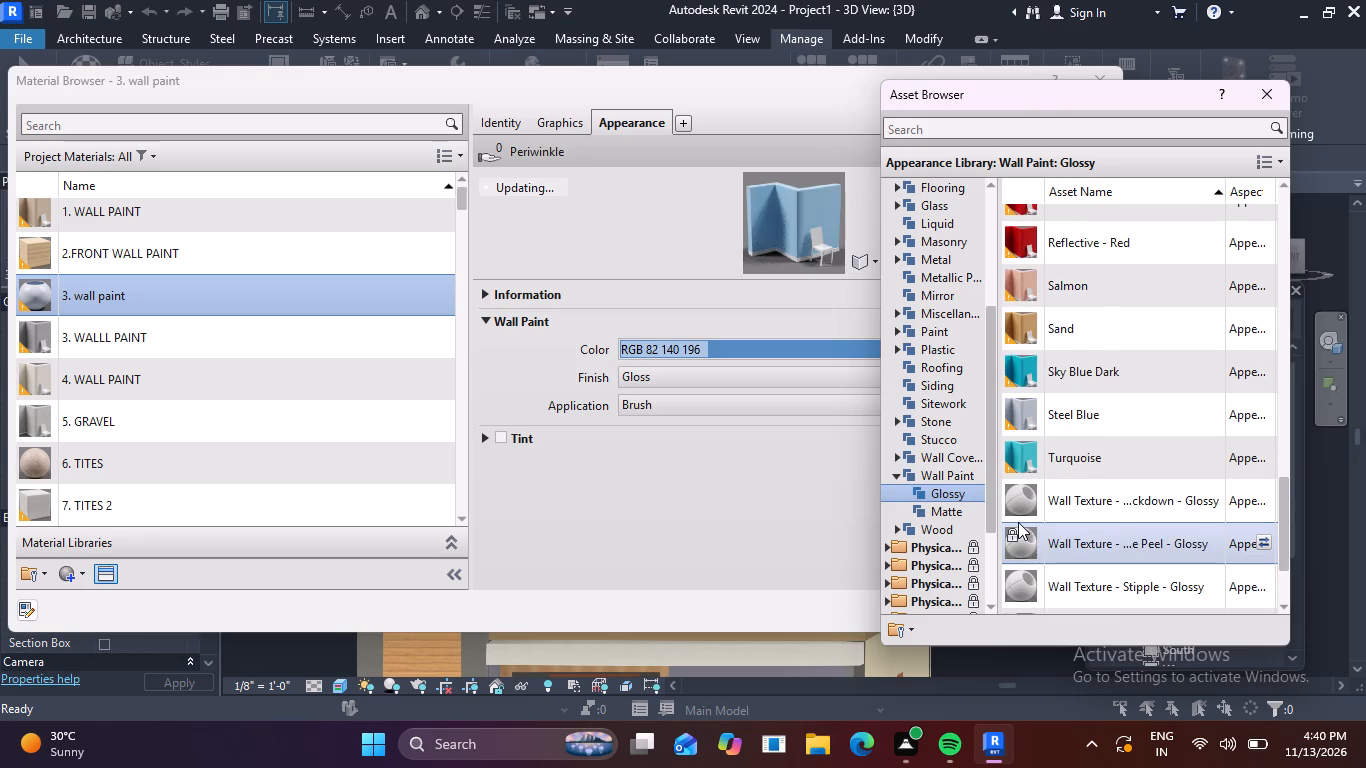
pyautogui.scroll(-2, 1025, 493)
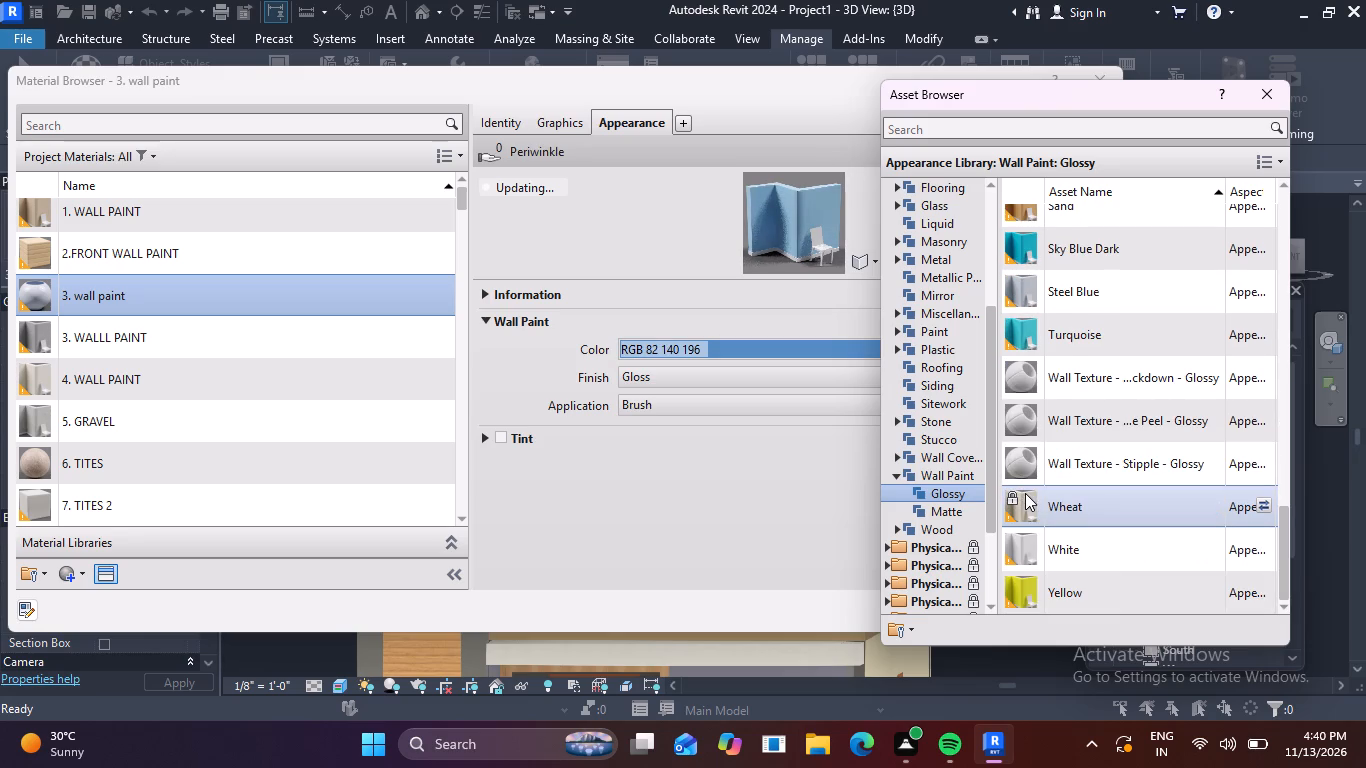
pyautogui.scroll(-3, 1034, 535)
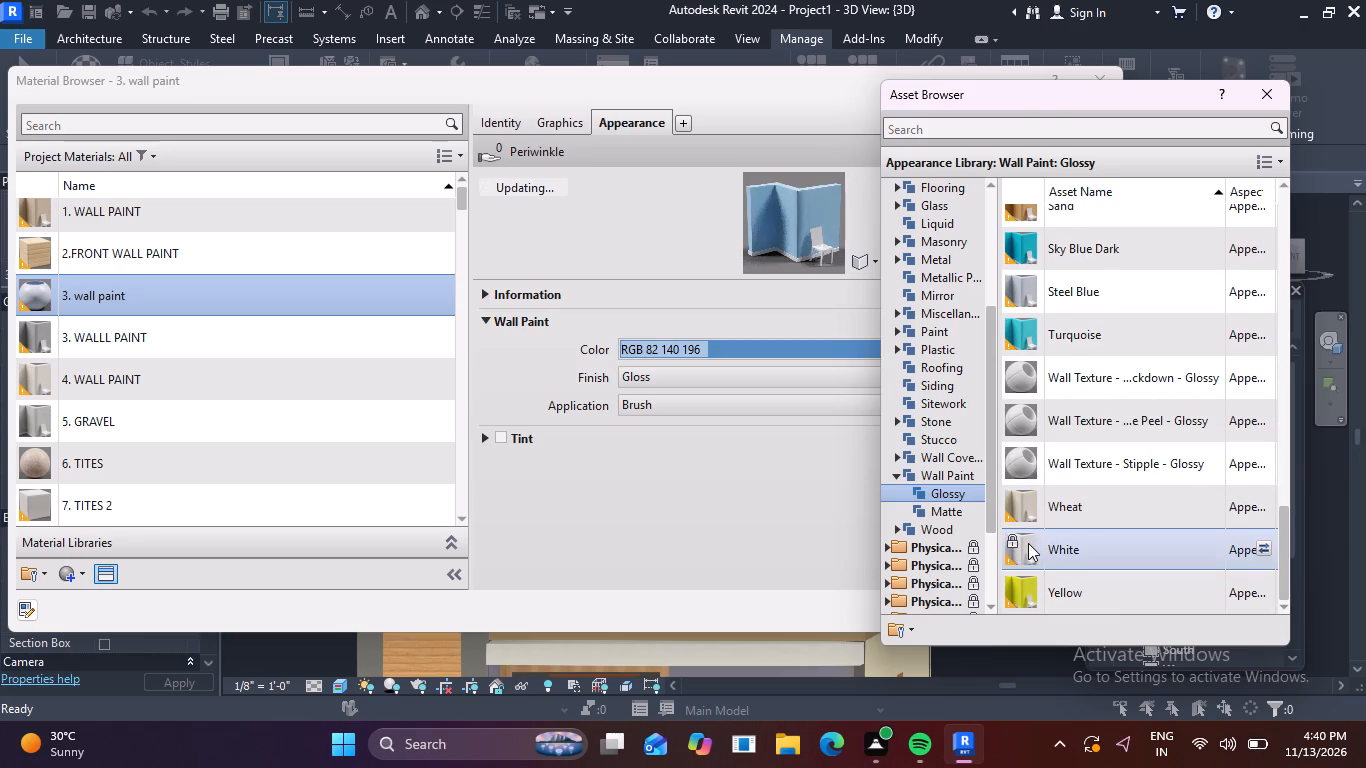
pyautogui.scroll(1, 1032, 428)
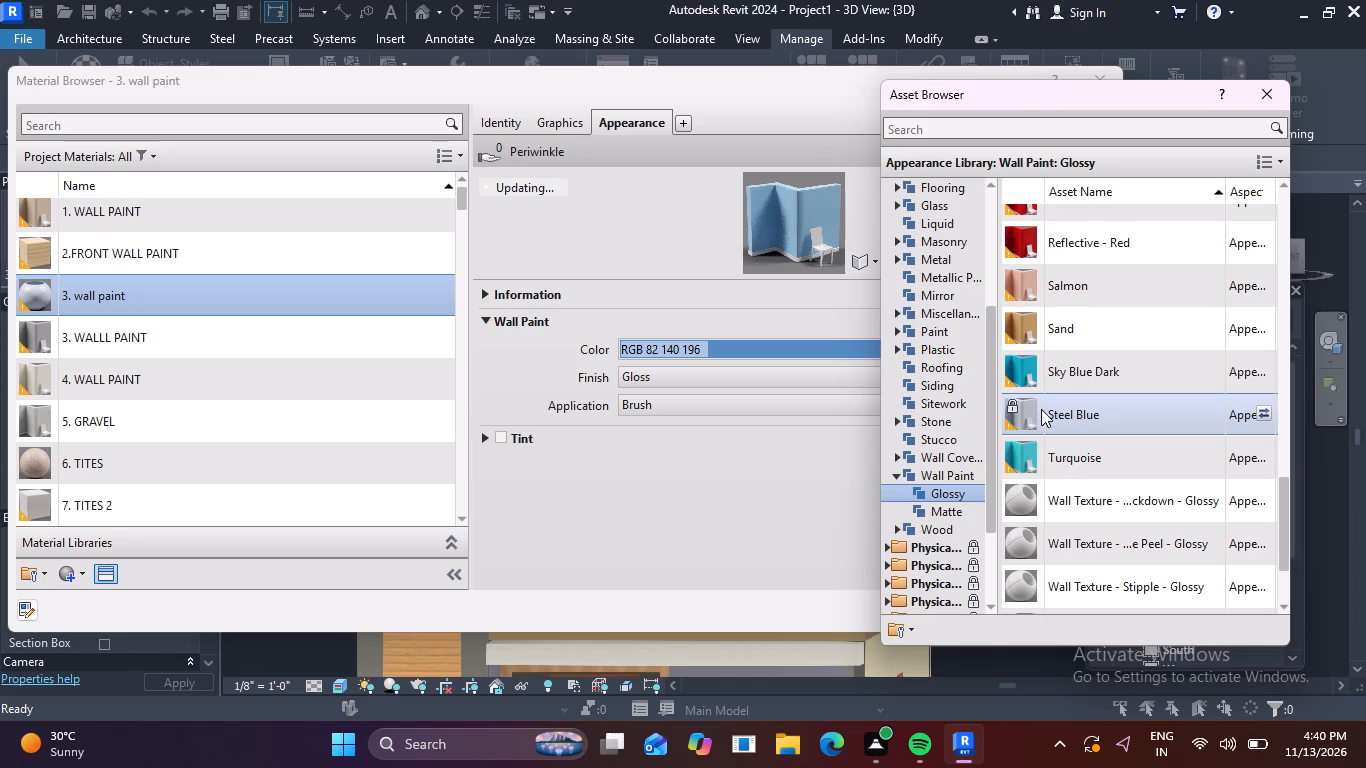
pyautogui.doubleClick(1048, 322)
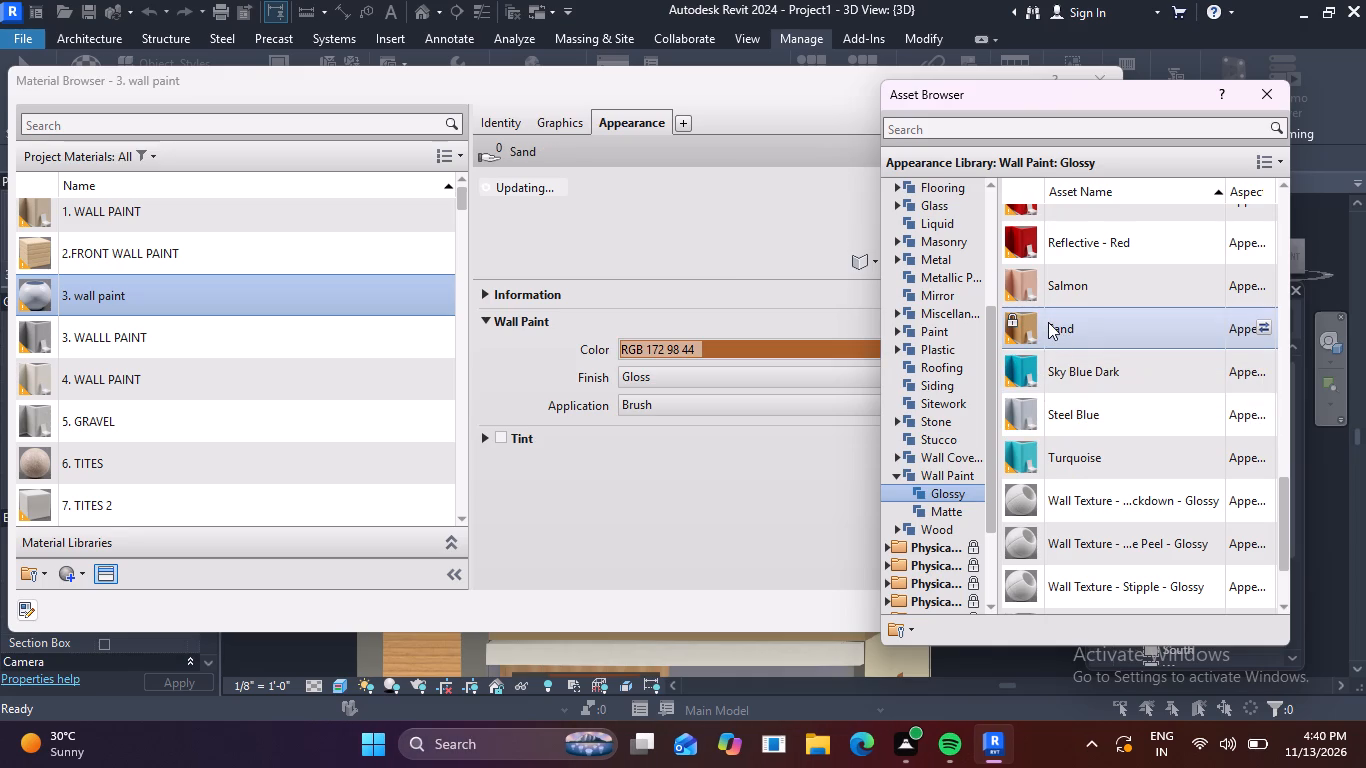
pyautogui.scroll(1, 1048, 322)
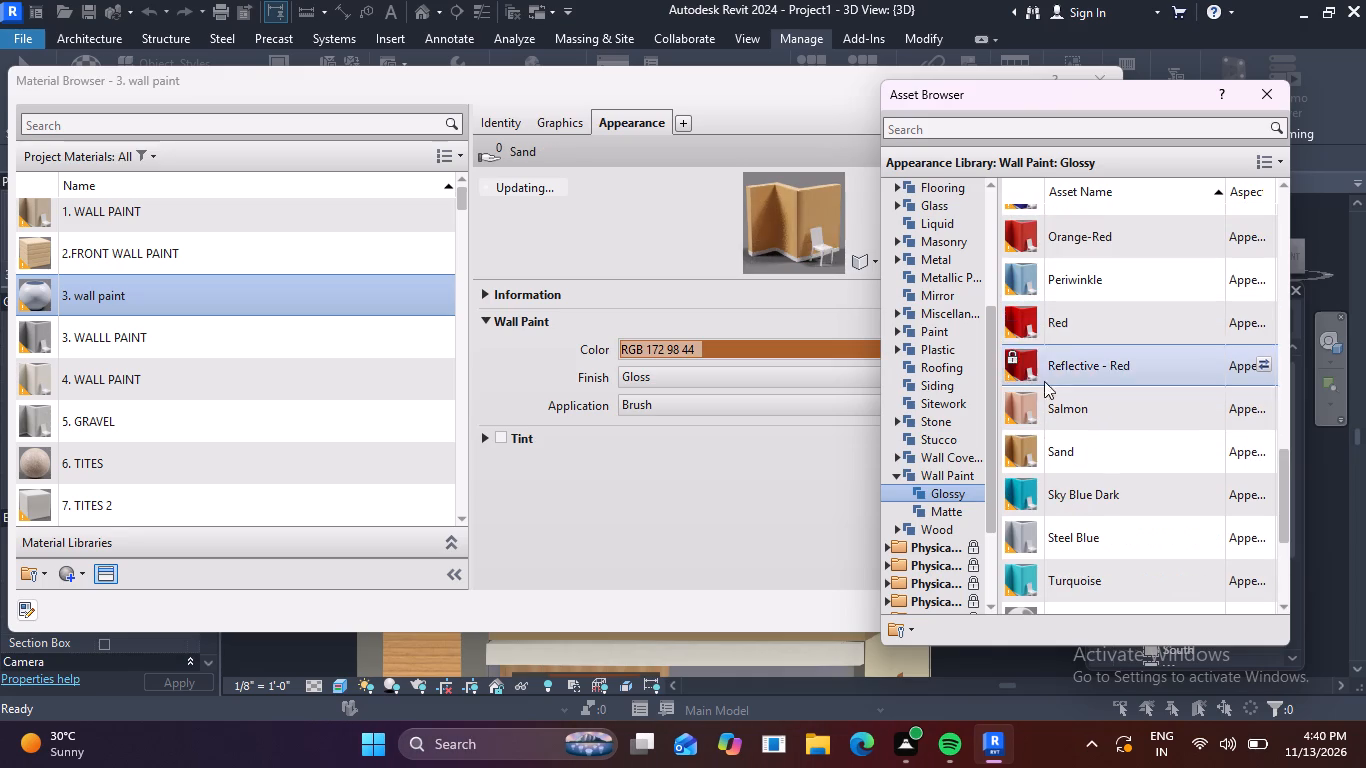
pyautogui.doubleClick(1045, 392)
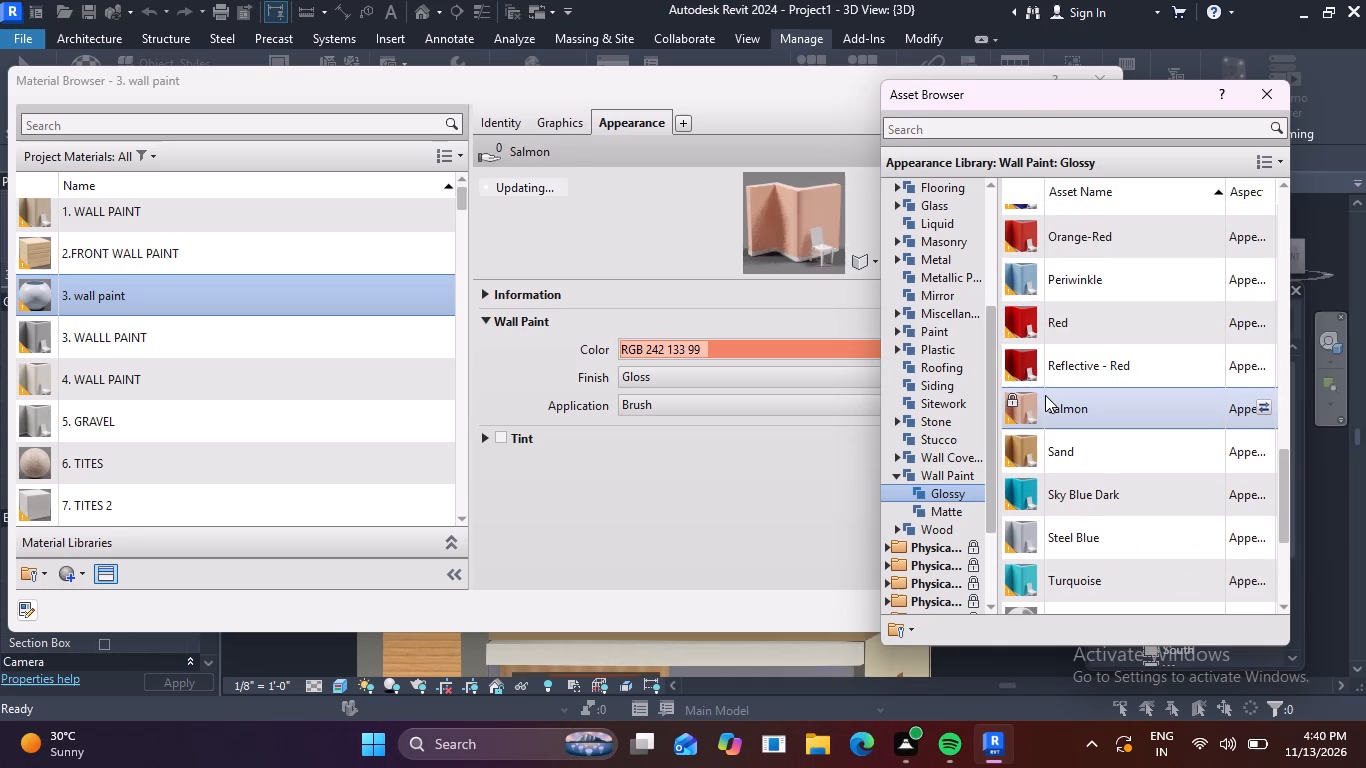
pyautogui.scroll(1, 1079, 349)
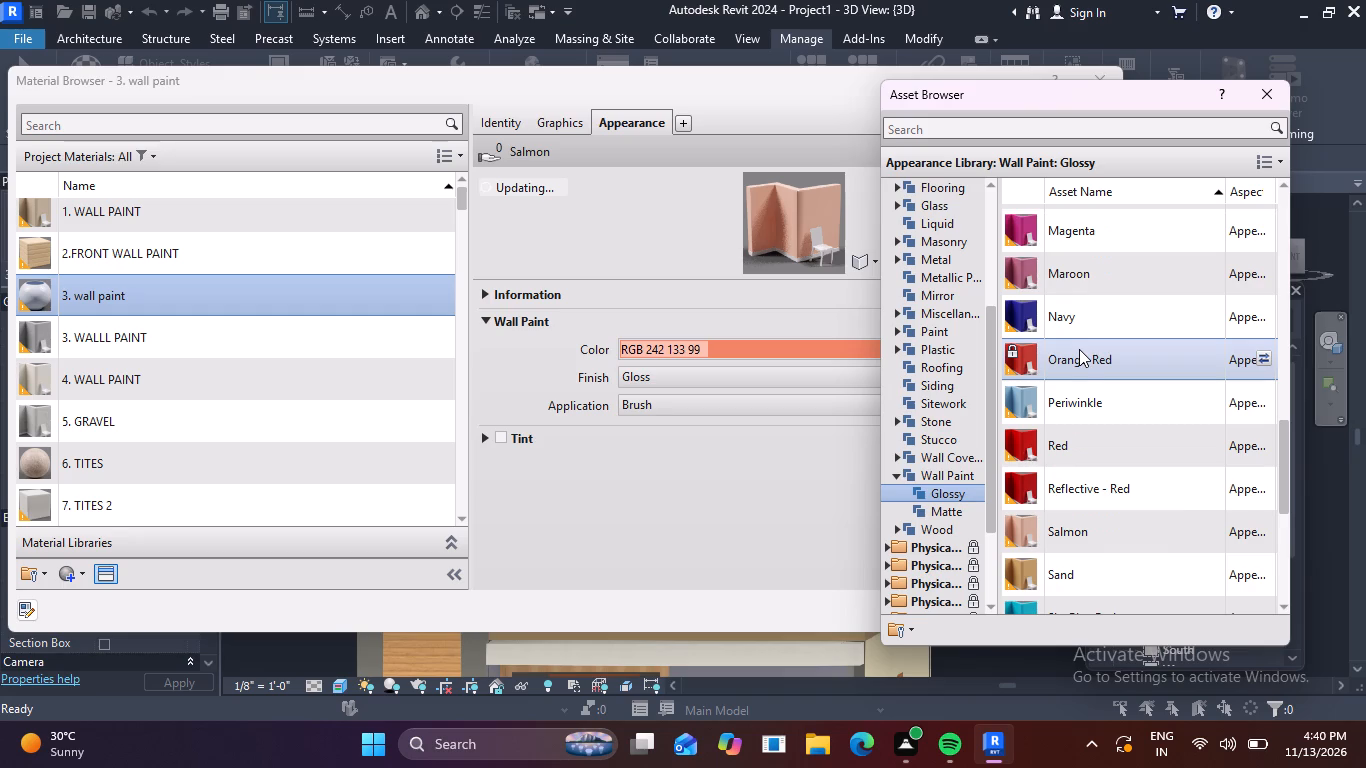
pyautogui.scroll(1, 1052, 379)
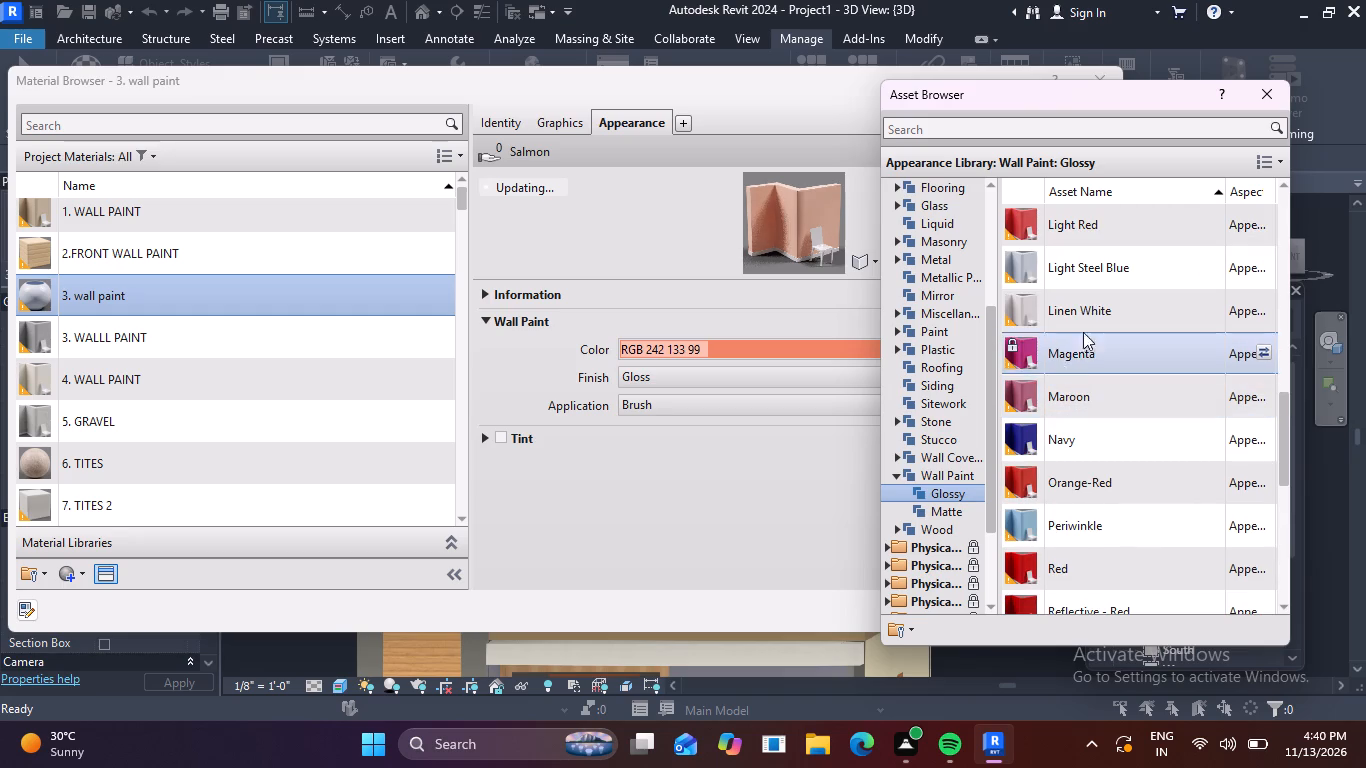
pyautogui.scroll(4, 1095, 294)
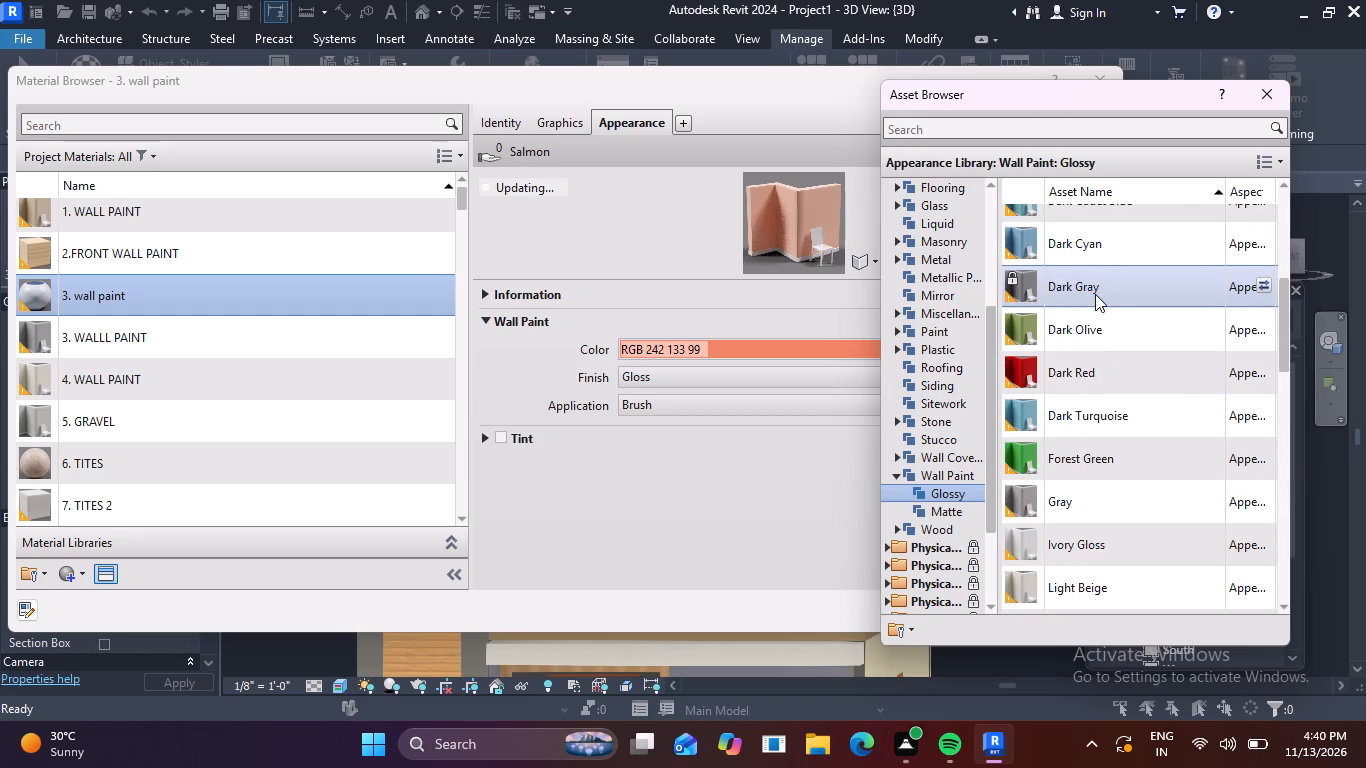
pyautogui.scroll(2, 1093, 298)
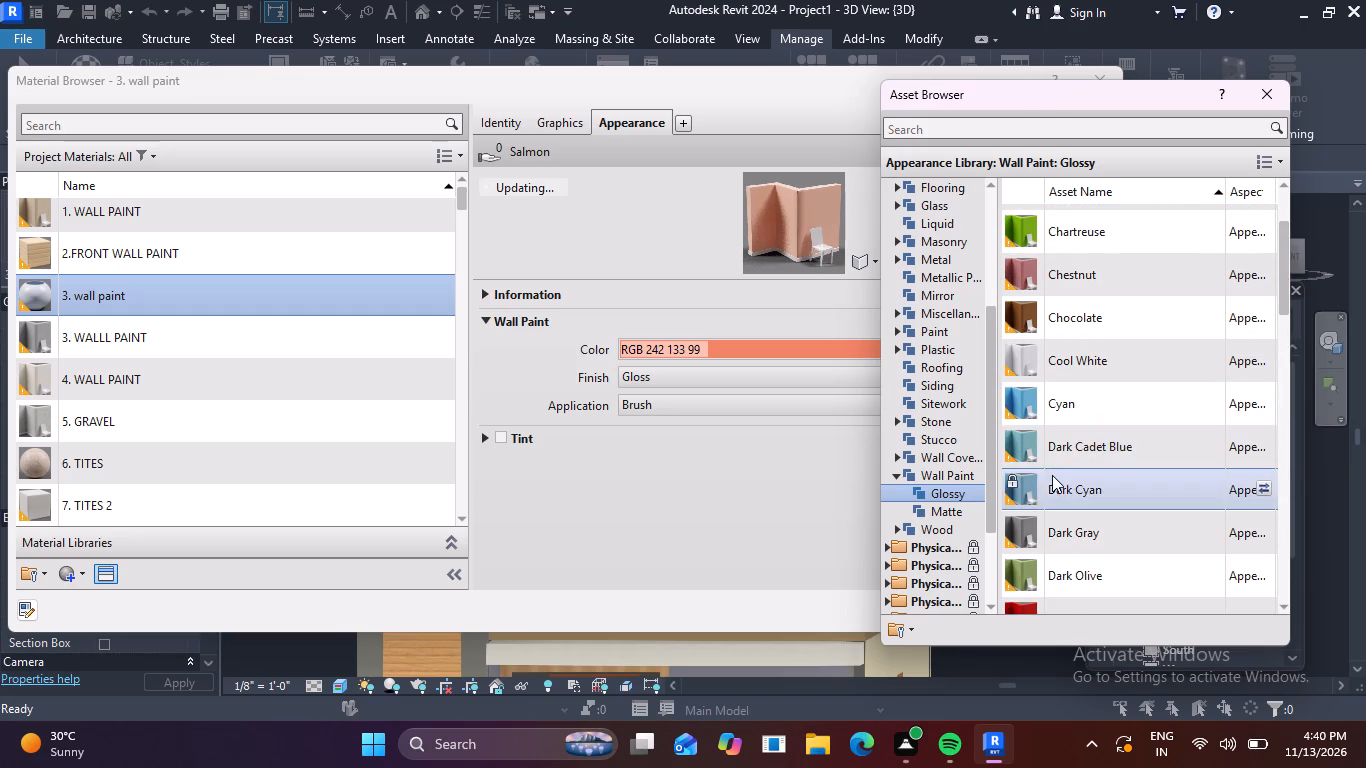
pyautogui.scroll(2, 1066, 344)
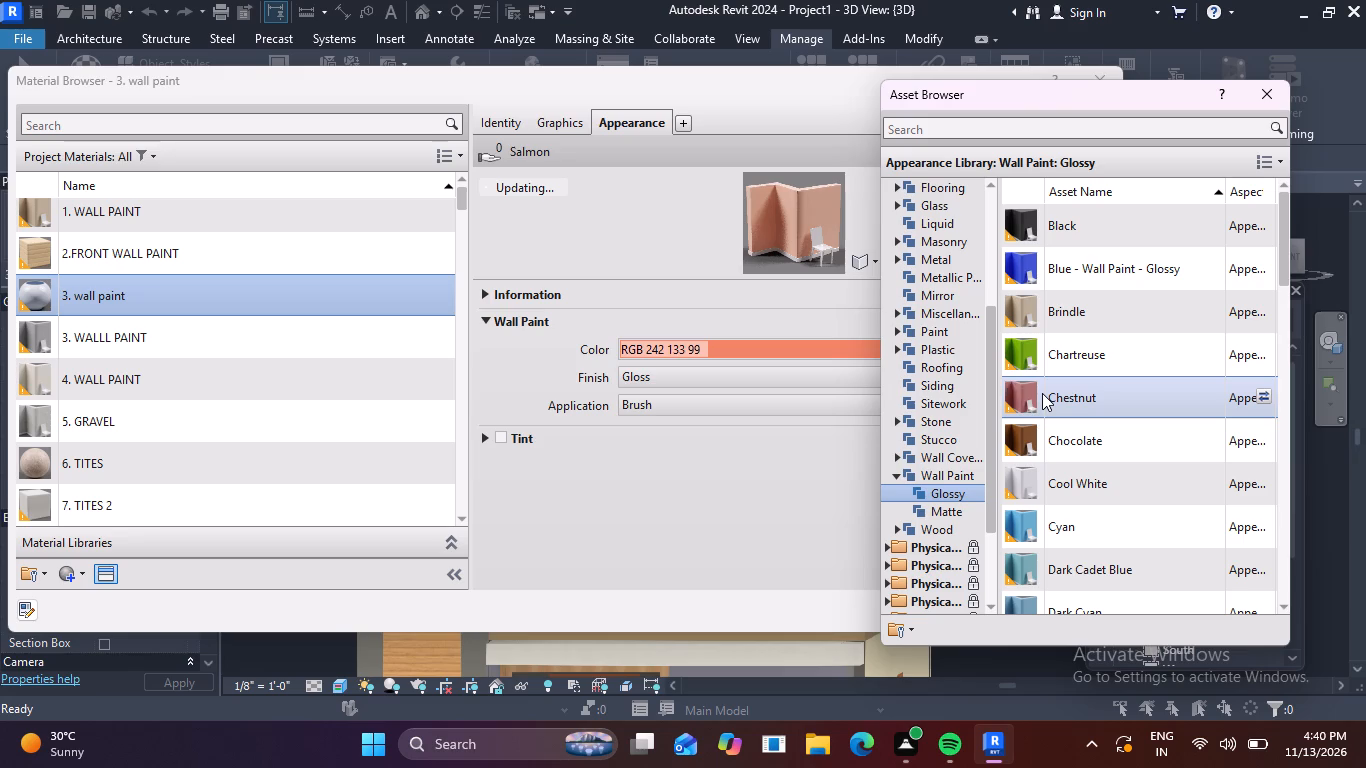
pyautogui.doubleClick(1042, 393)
# Replace the 3. wall paint appearance with the glossy wall paint Brindle and accept the material changes.
pyautogui.doubleClick(1088, 304)
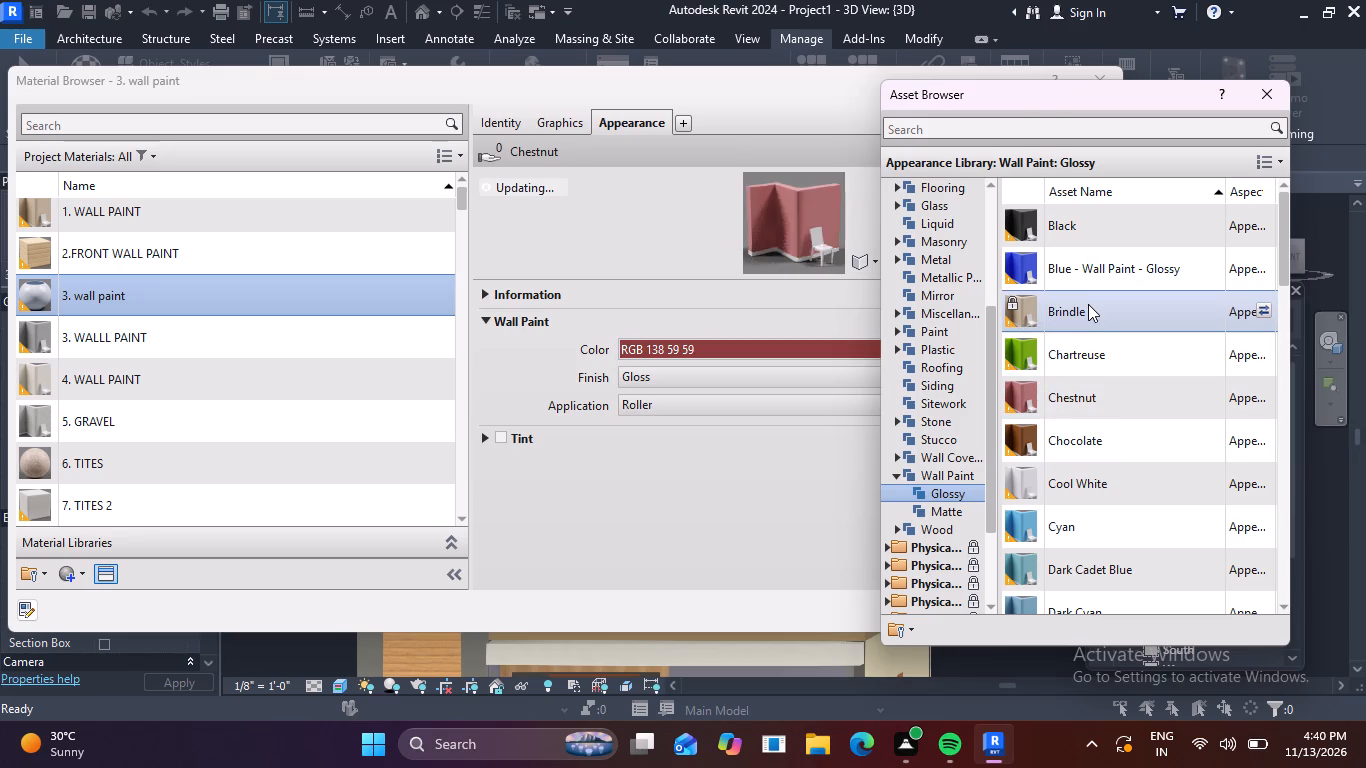
pyautogui.scroll(2, 1088, 304)
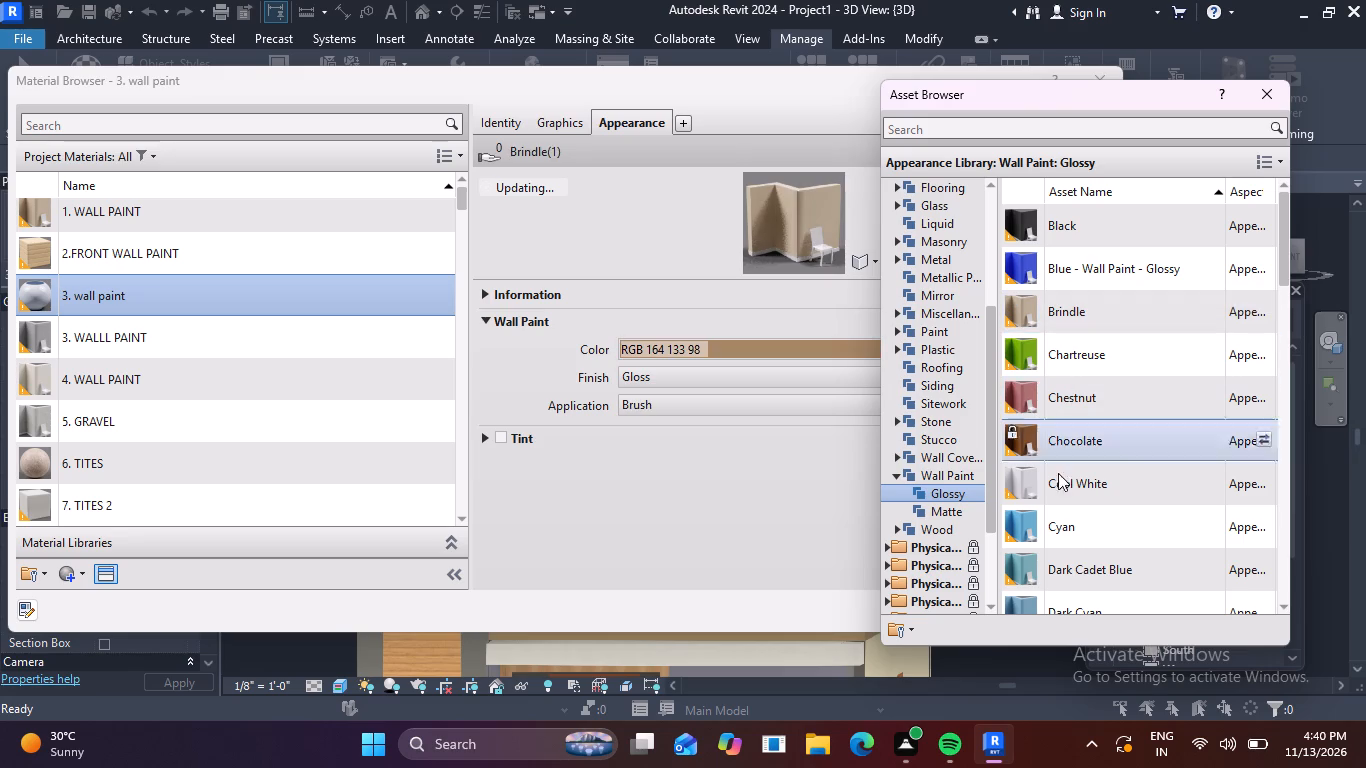
pyautogui.click(1262, 94)
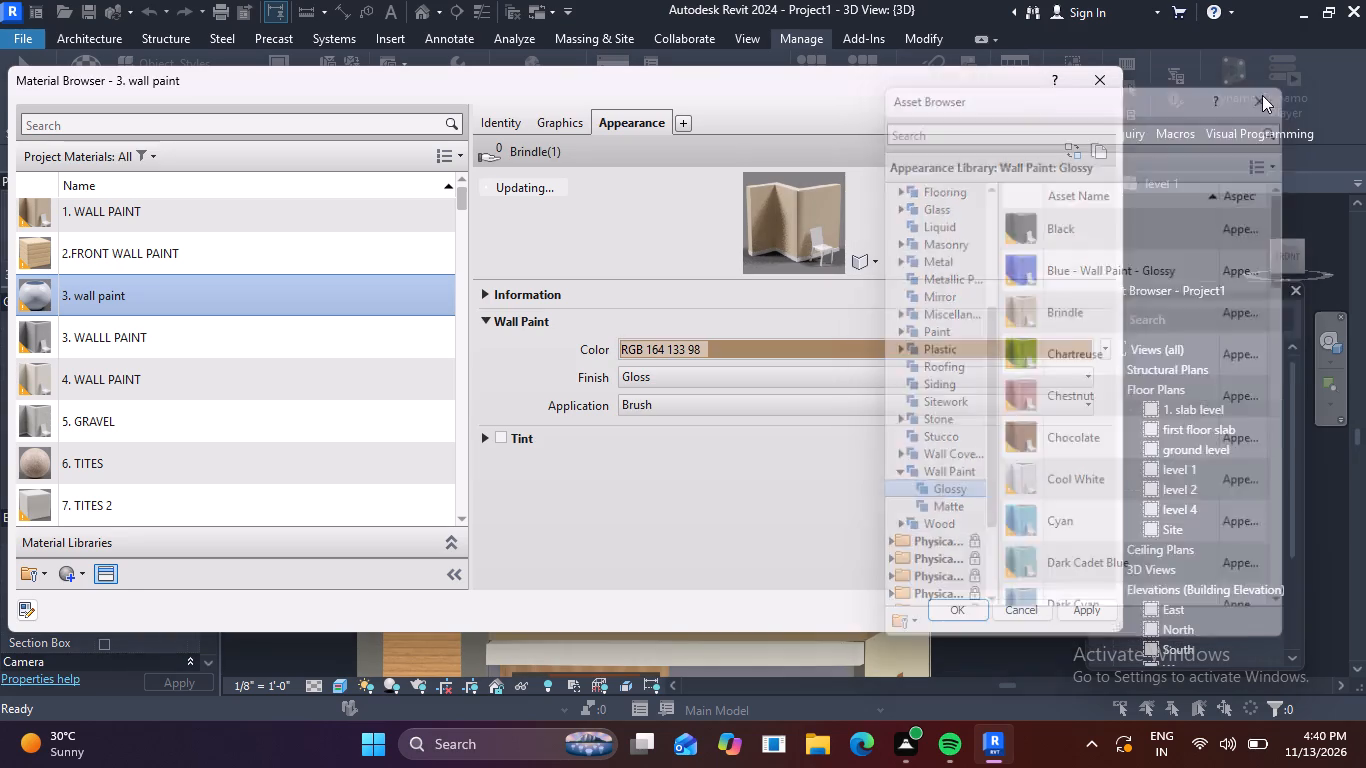
pyautogui.click(955, 608)
# Examine the recoloured front facade in 3D, from the balcony and upper storey down to the entrance and porch.
pyautogui.scroll(-2, 899, 422)
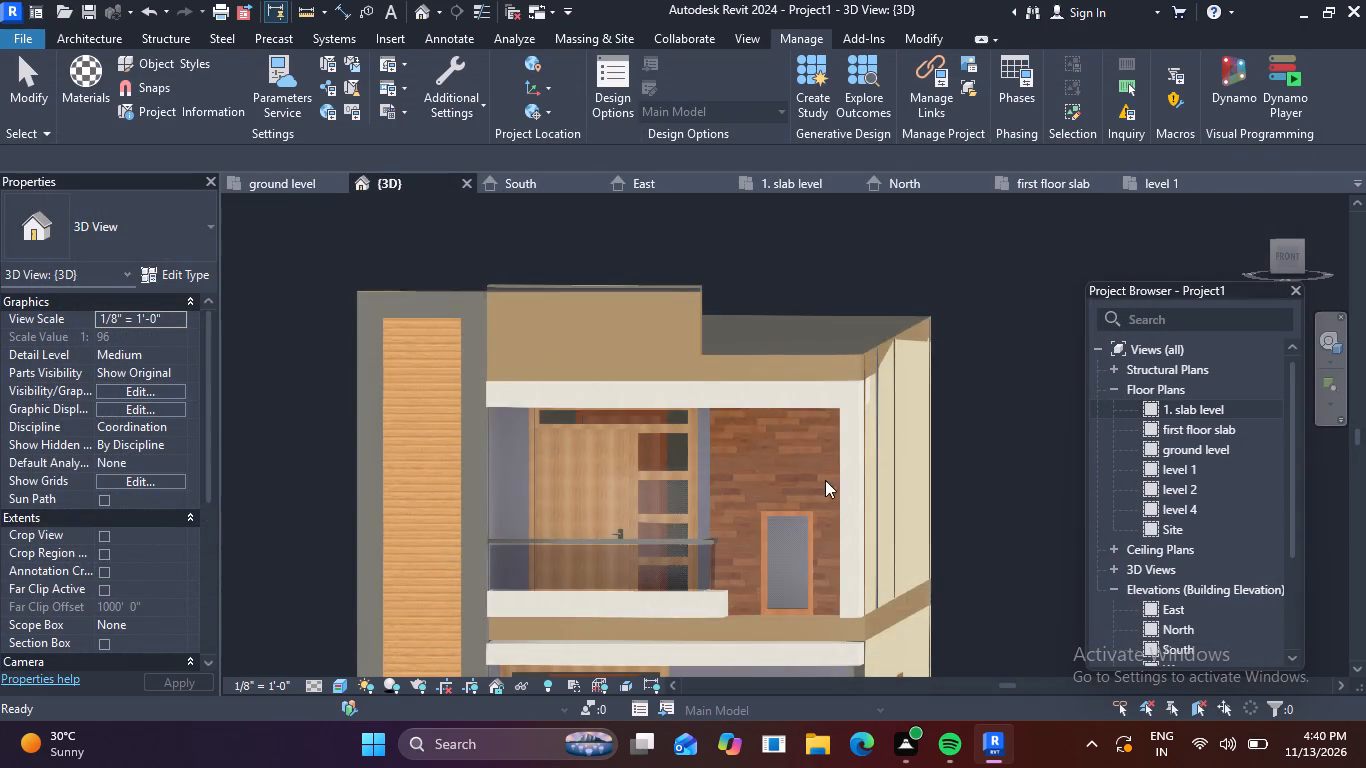
pyautogui.scroll(1, 628, 474)
pyautogui.scroll(-2, 755, 460)
pyautogui.moveTo(836, 566); pyautogui.dragTo(827, 556, button='middle')
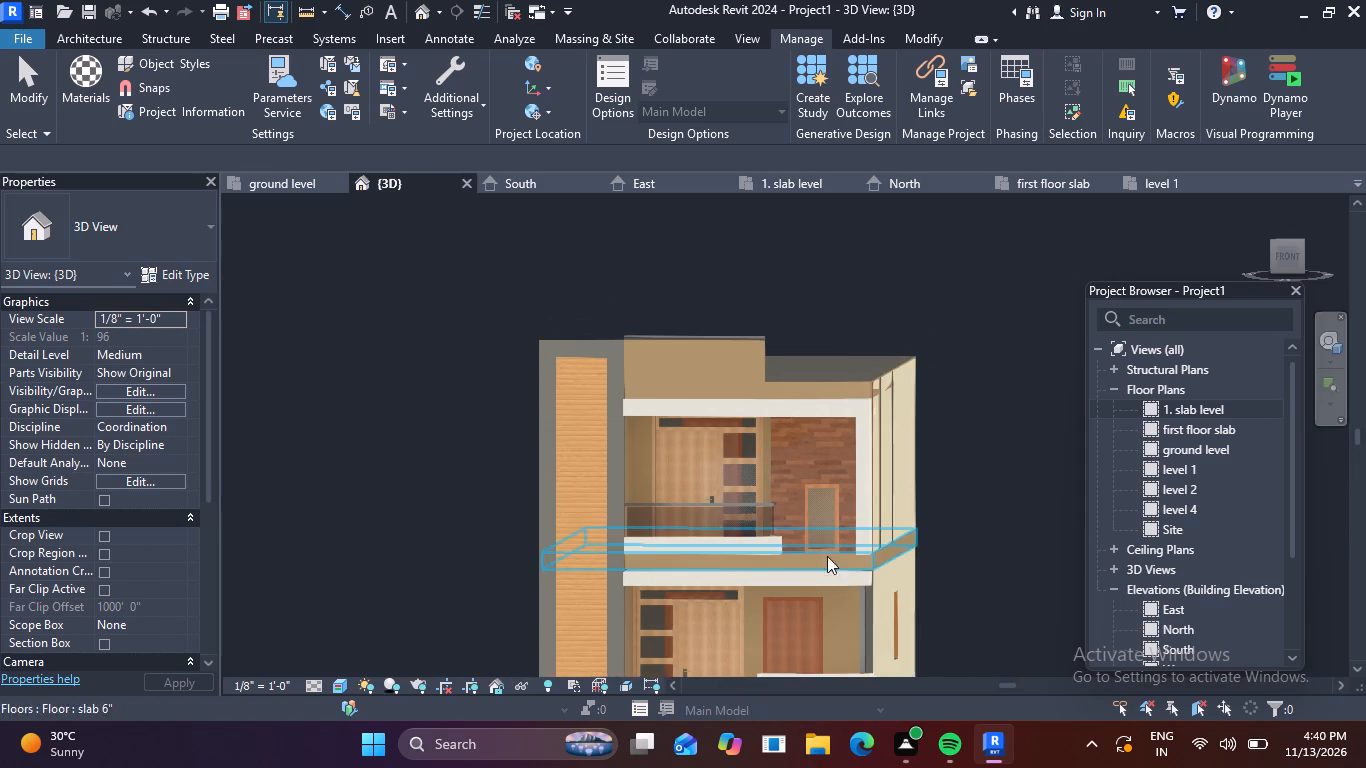
pyautogui.moveTo(827, 556); pyautogui.dragTo(776, 381, button='middle')
pyautogui.scroll(5, 773, 484)
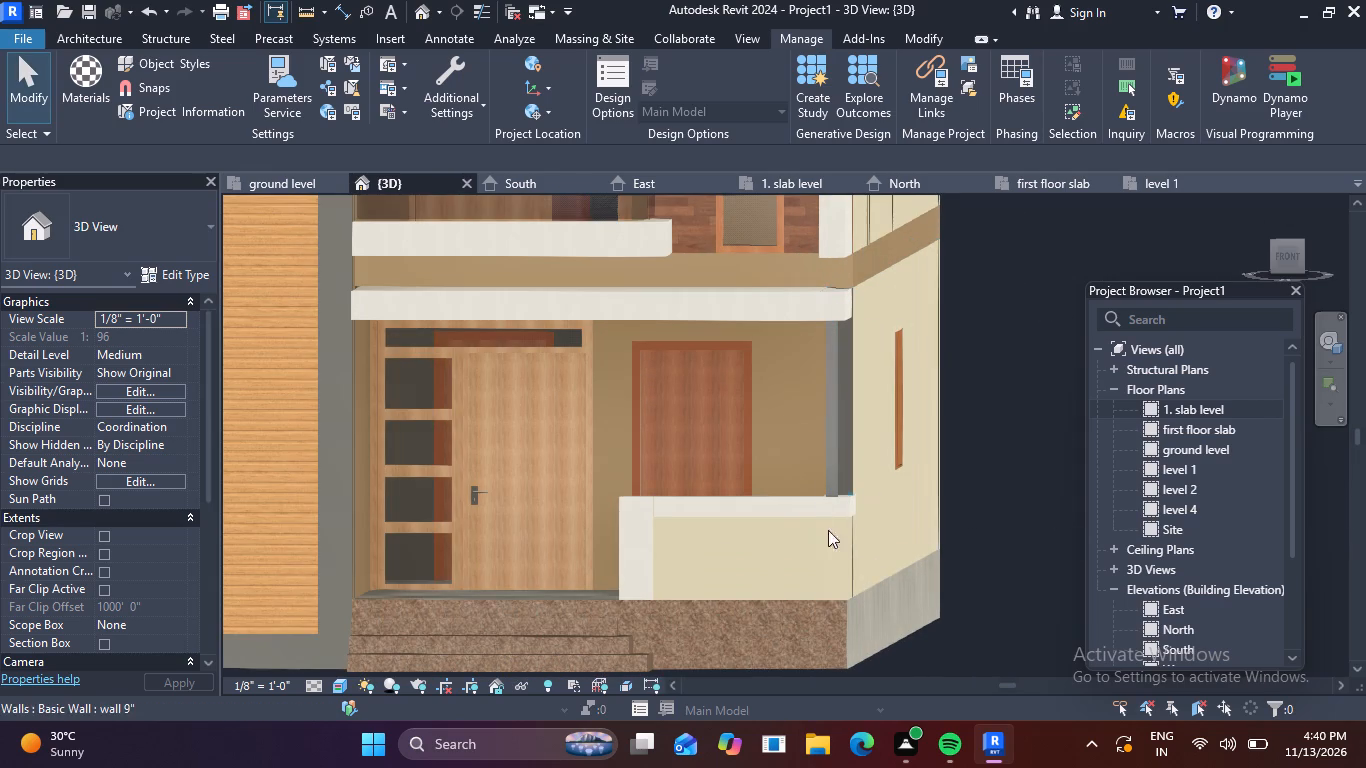
pyautogui.scroll(-2, 721, 547)
pyautogui.scroll(-2, 555, 533)
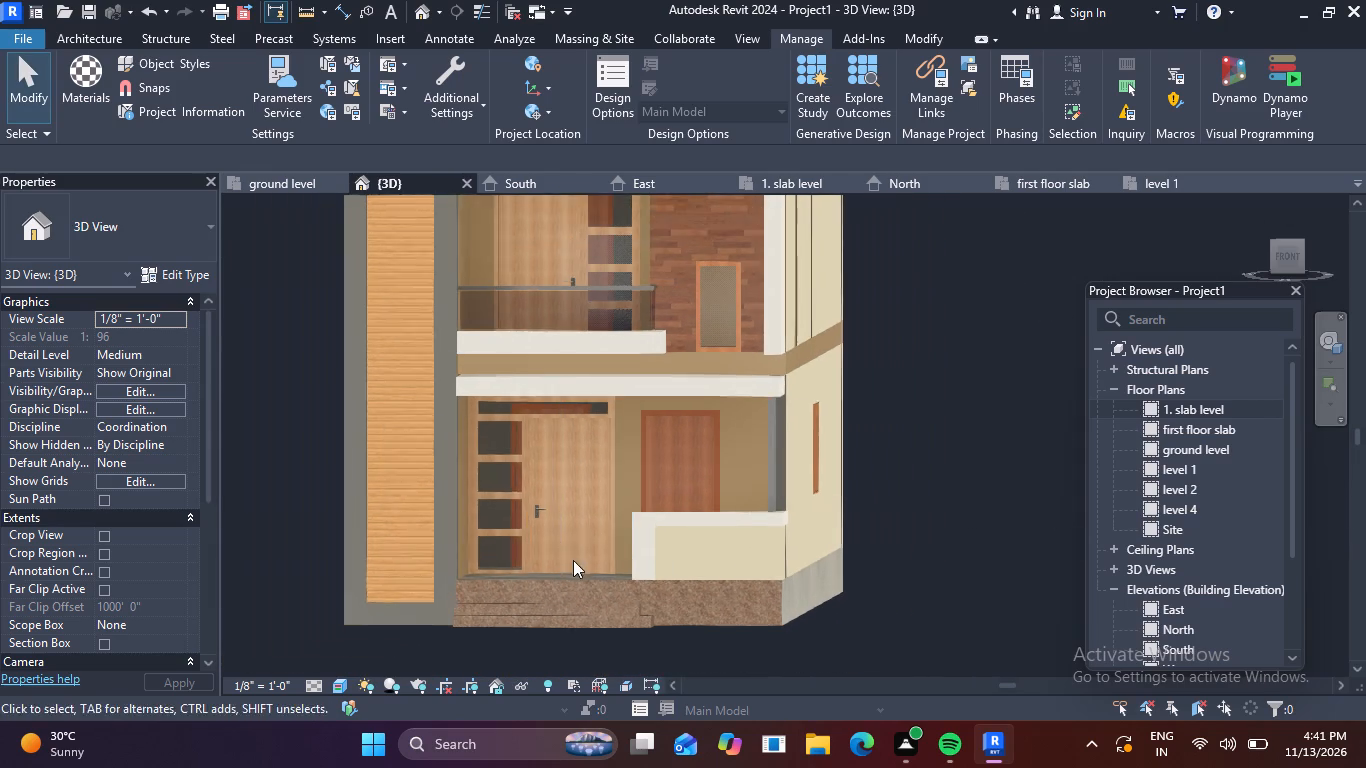
pyautogui.scroll(4, 780, 400)
pyautogui.scroll(4, 730, 491)
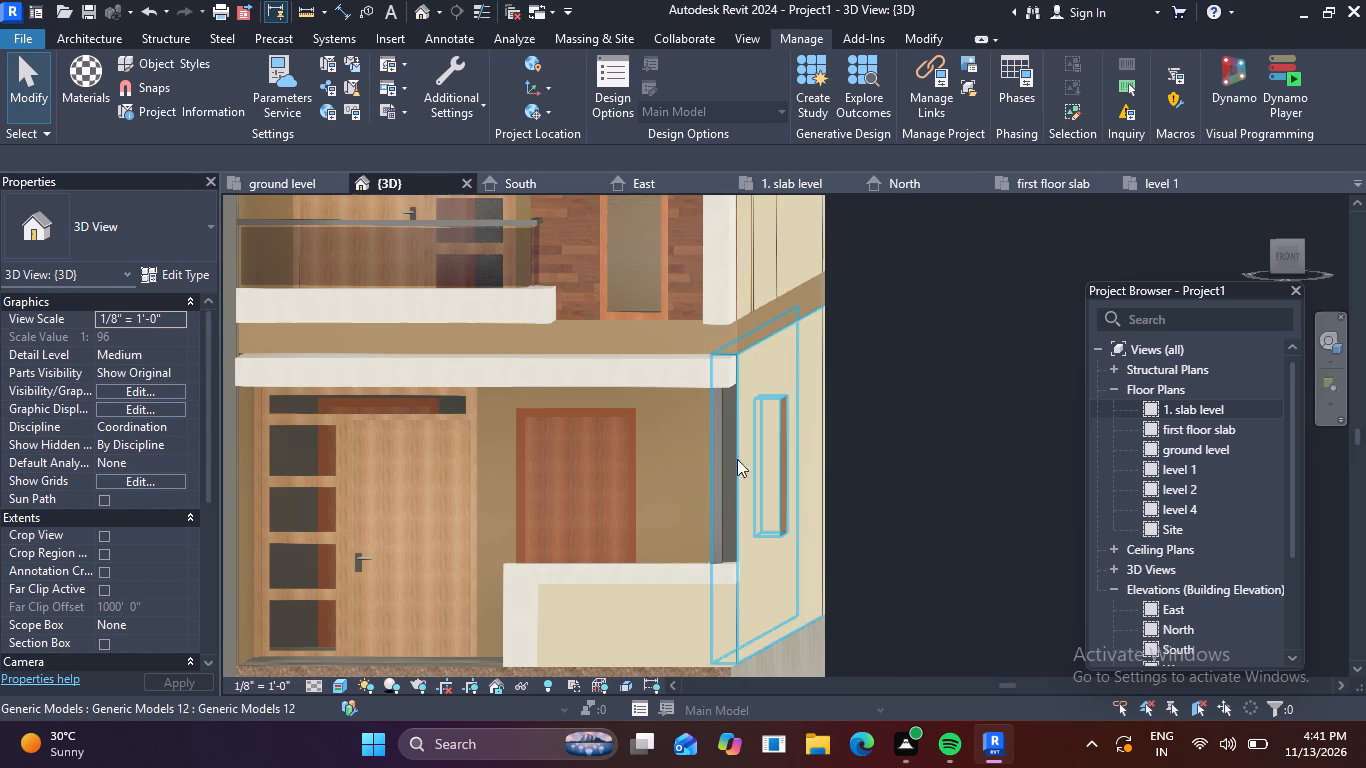
# Paint the dark inner side-wall face and the adjoining grey wall face at the porch with 3. wall paint.
pyautogui.keyDown('shift'); pyautogui.moveTo(679, 505); pyautogui.dragTo(737, 514, button='middle'); pyautogui.keyUp('shift')
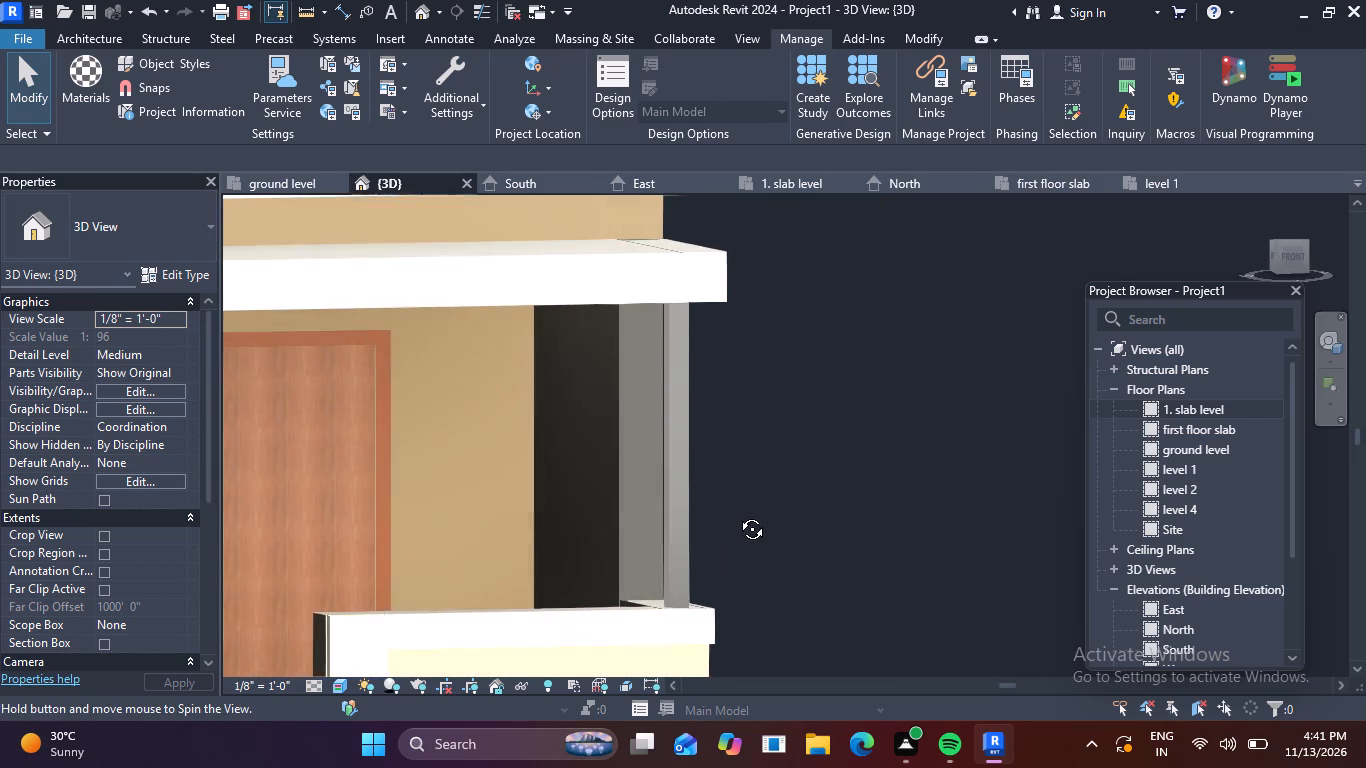
pyautogui.keyDown('shift'); pyautogui.moveTo(737, 514); pyautogui.dragTo(742, 512, button='middle'); pyautogui.keyUp('shift')
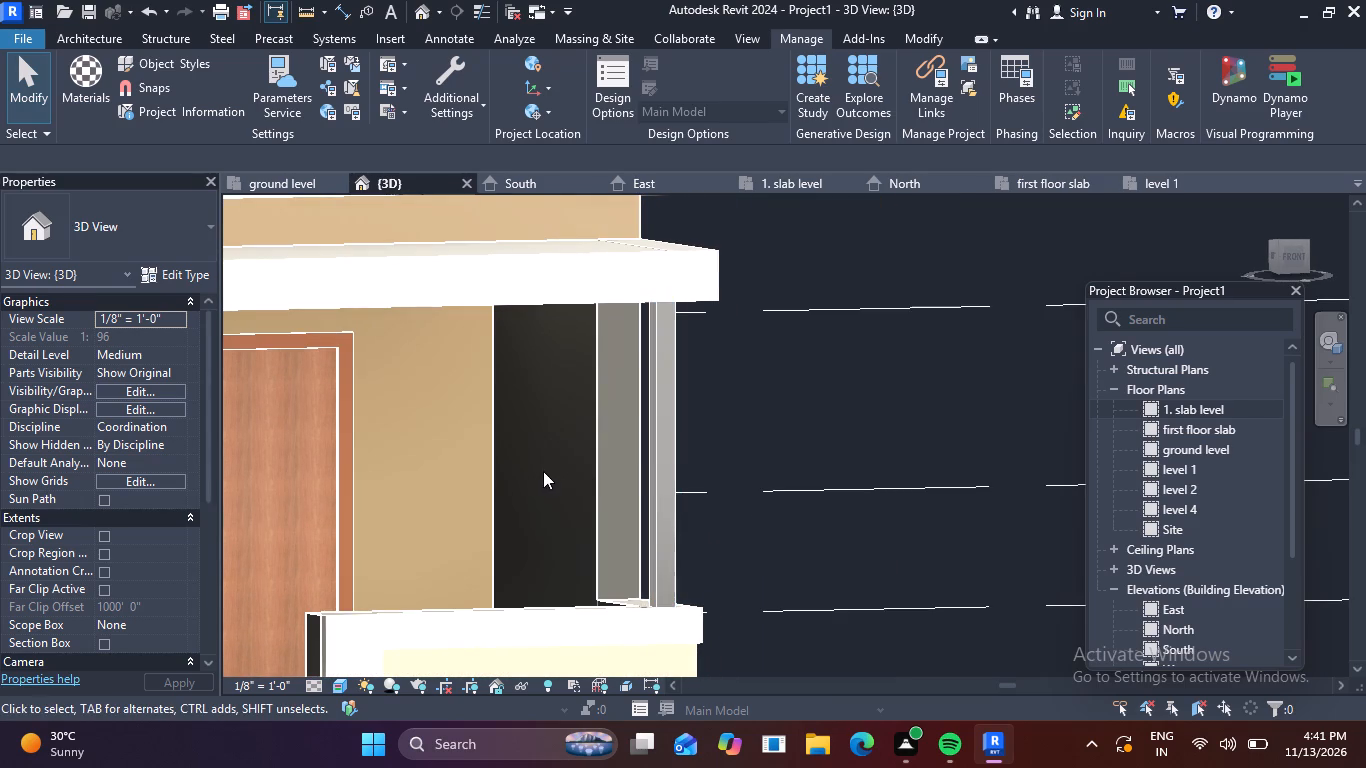
pyautogui.click(906, 35)
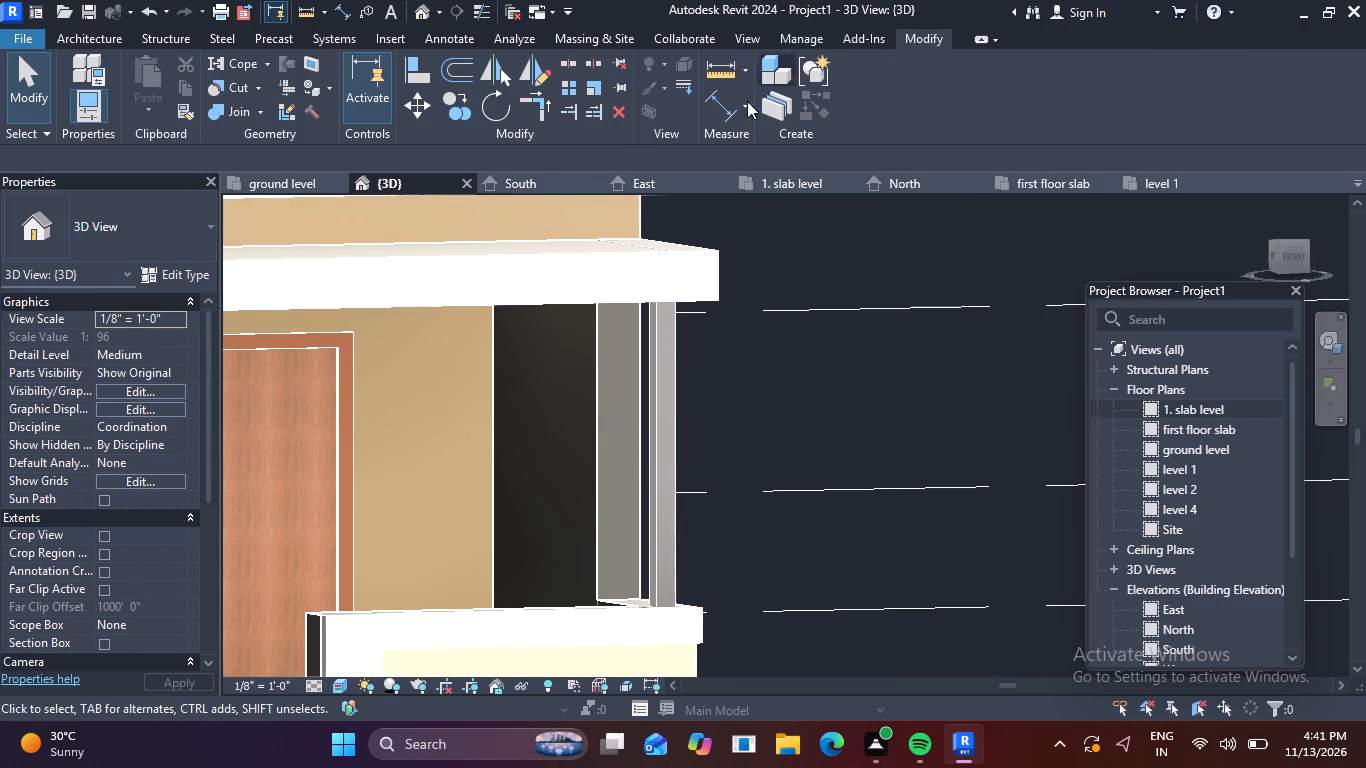
pyautogui.click(312, 89)
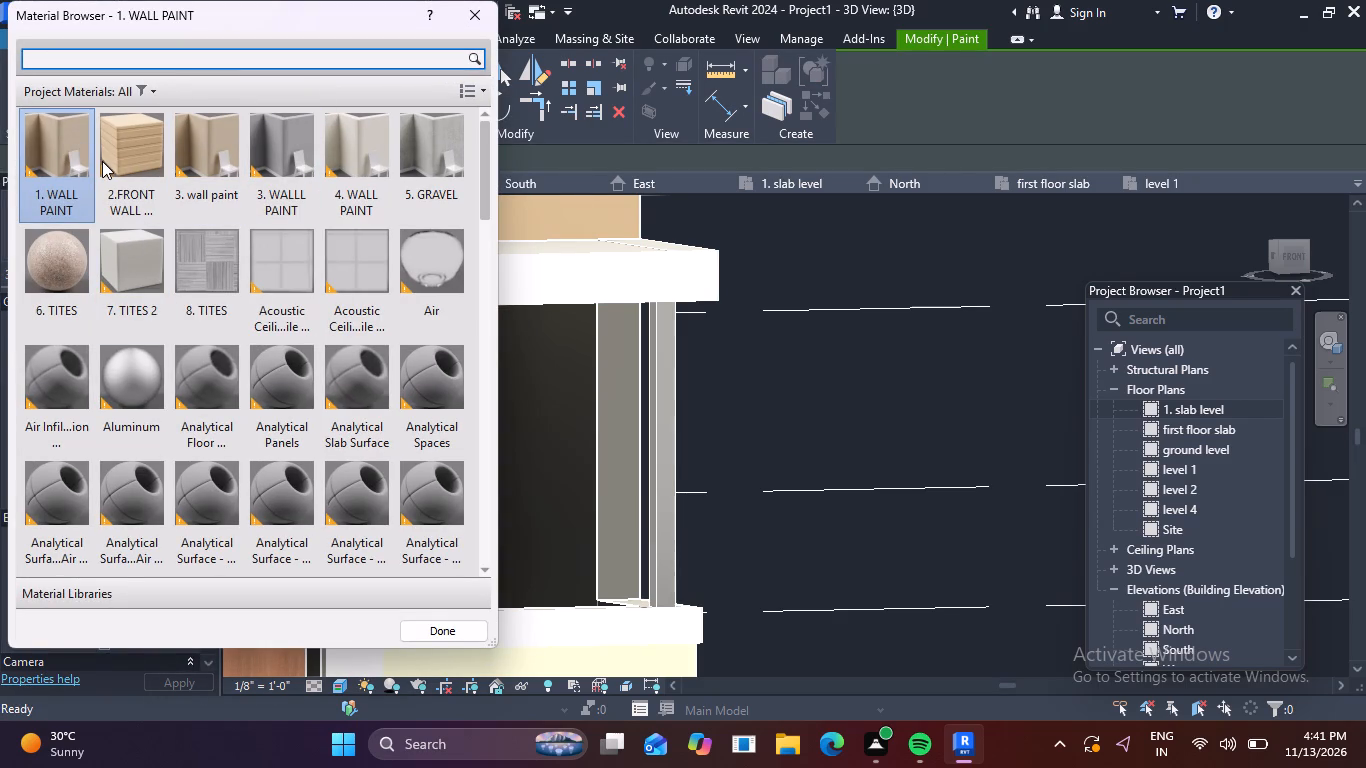
pyautogui.click(226, 130)
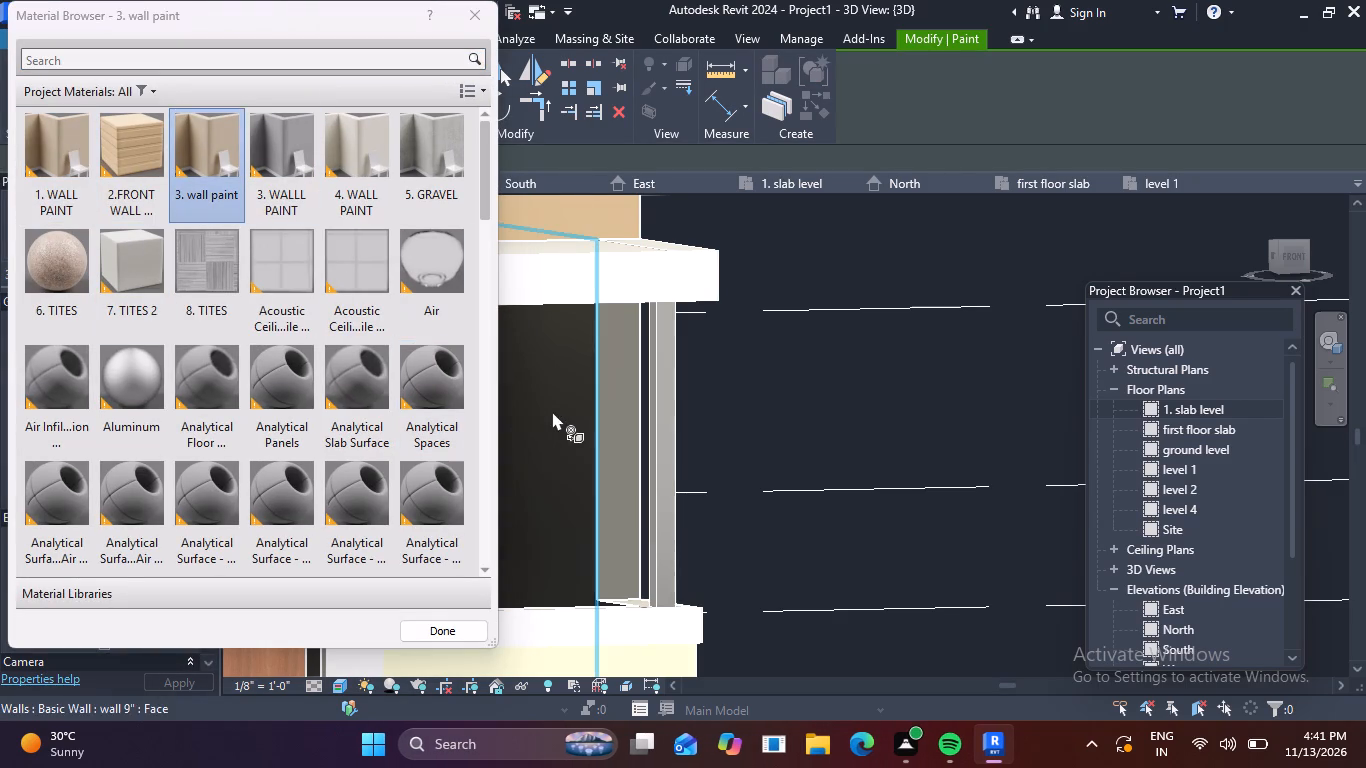
pyautogui.click(552, 411)
pyautogui.click(610, 416)
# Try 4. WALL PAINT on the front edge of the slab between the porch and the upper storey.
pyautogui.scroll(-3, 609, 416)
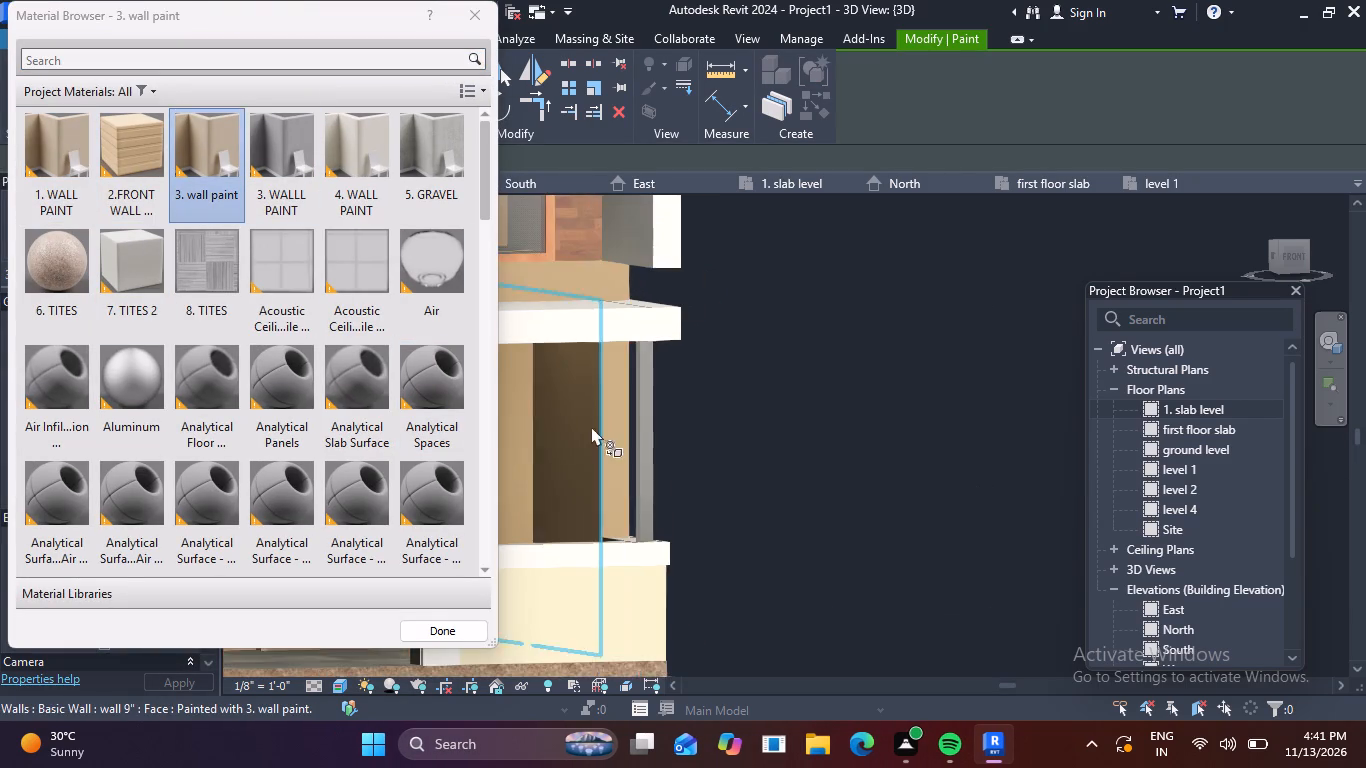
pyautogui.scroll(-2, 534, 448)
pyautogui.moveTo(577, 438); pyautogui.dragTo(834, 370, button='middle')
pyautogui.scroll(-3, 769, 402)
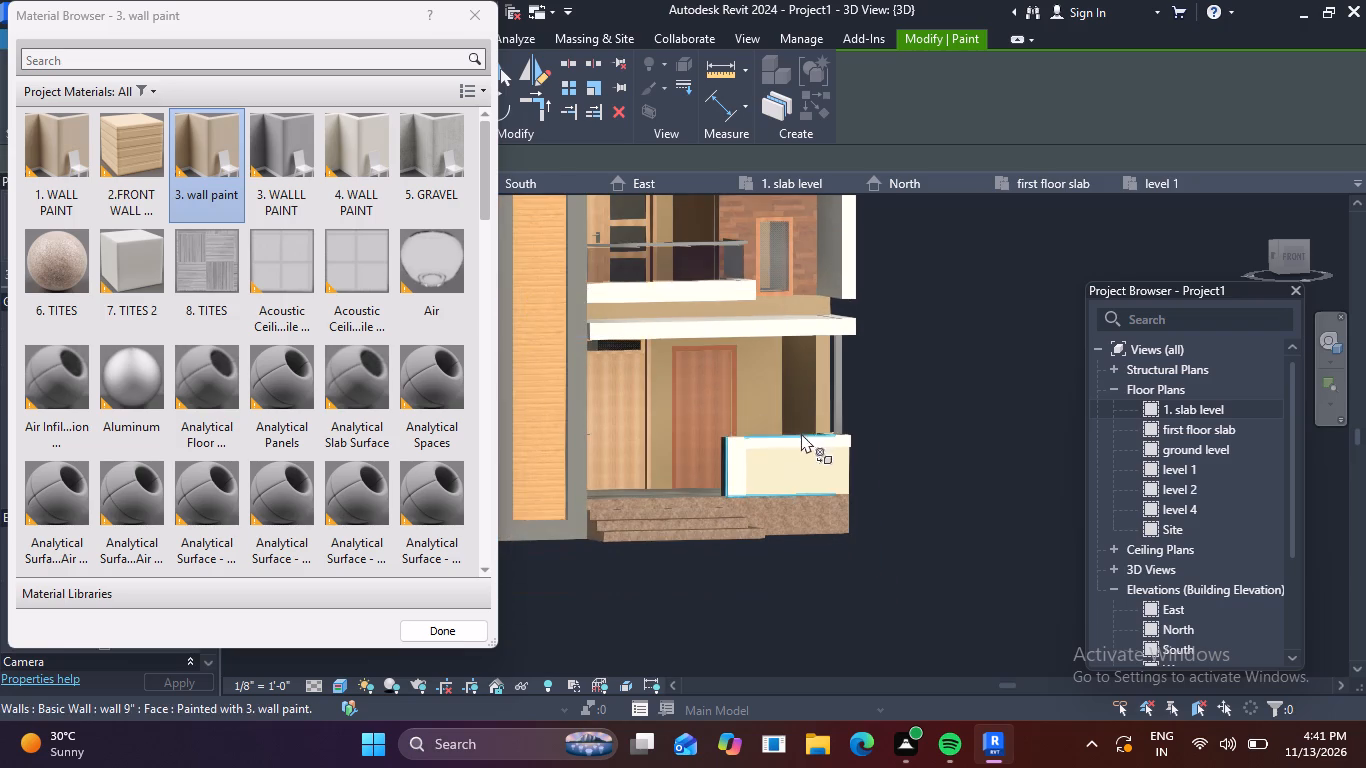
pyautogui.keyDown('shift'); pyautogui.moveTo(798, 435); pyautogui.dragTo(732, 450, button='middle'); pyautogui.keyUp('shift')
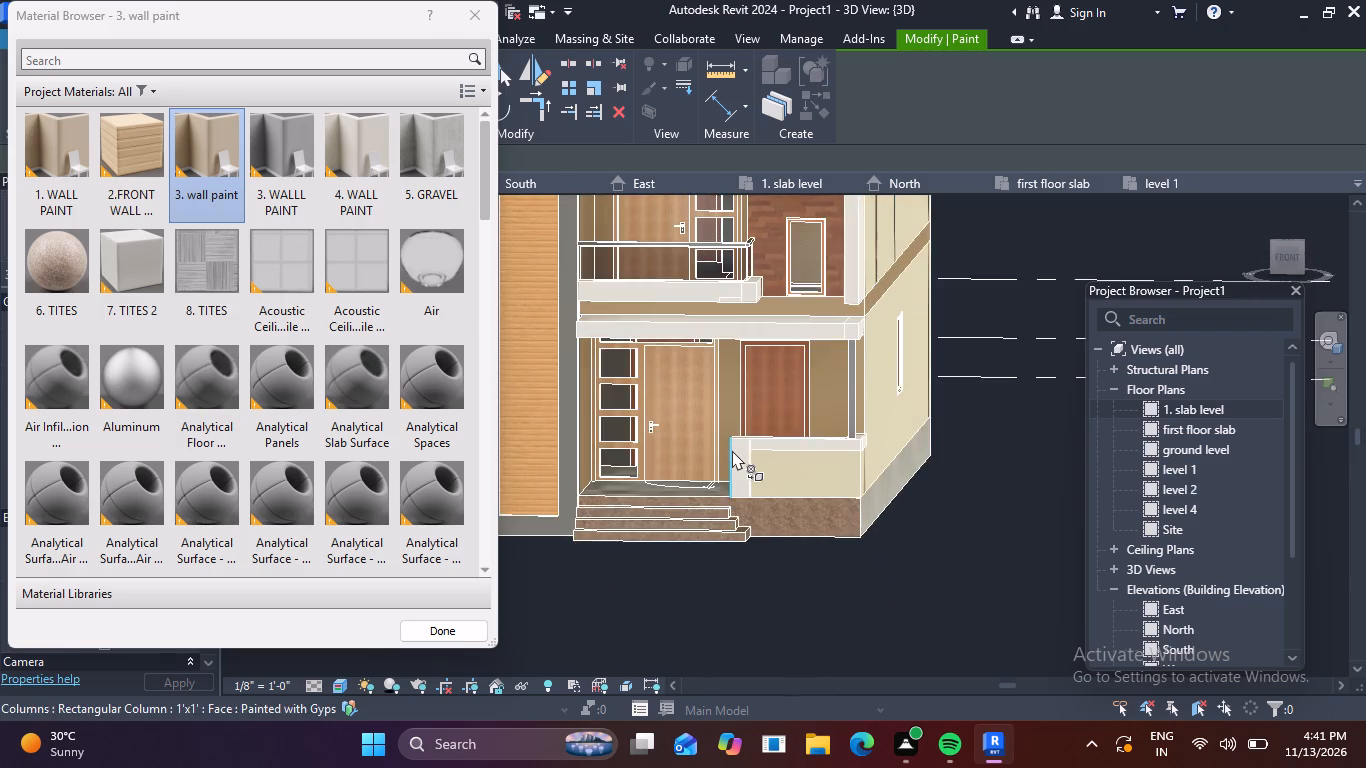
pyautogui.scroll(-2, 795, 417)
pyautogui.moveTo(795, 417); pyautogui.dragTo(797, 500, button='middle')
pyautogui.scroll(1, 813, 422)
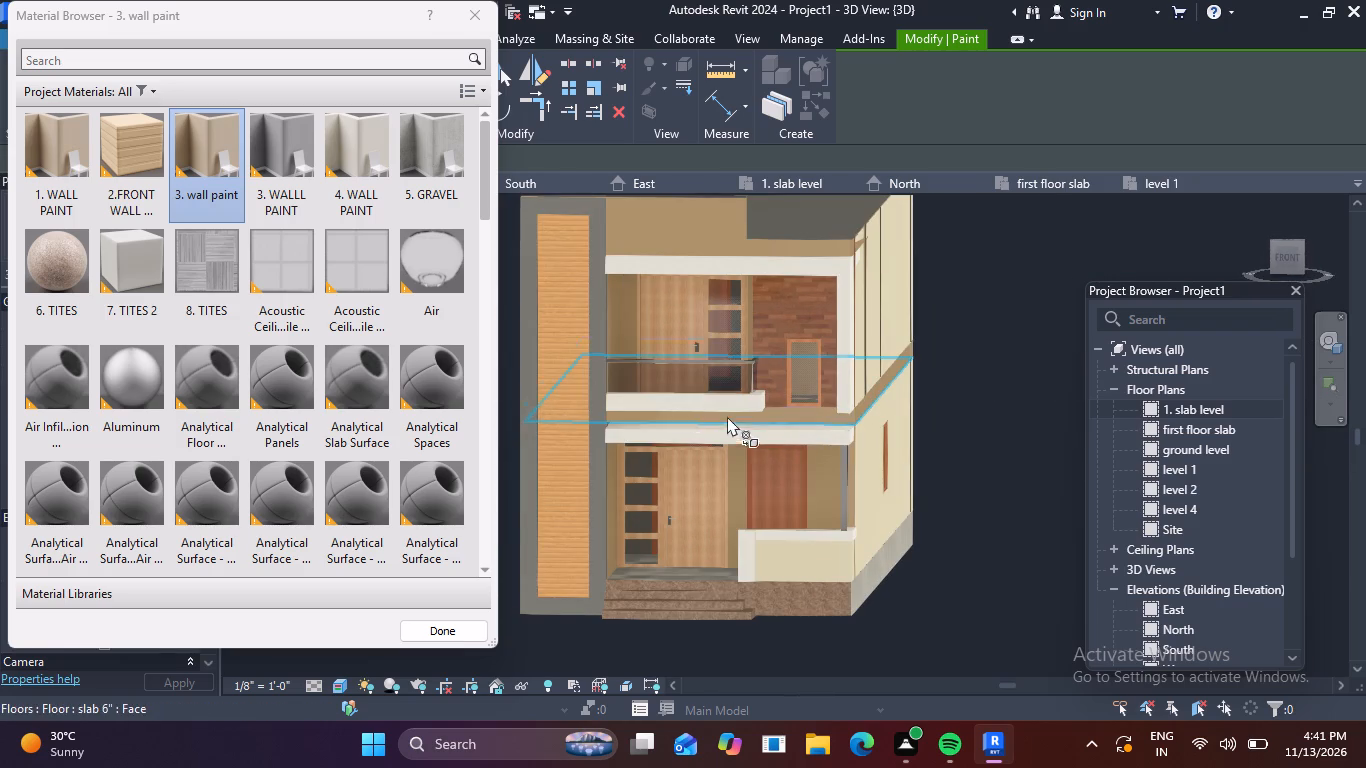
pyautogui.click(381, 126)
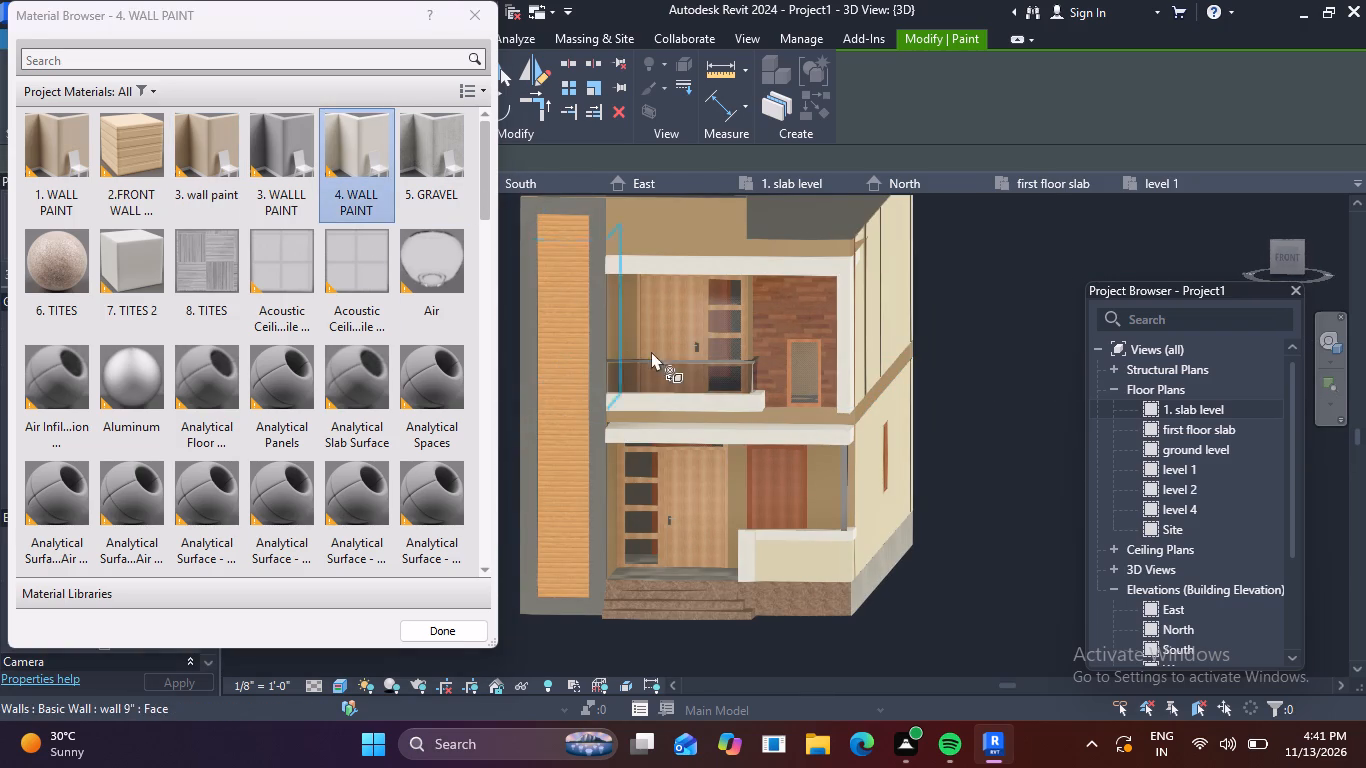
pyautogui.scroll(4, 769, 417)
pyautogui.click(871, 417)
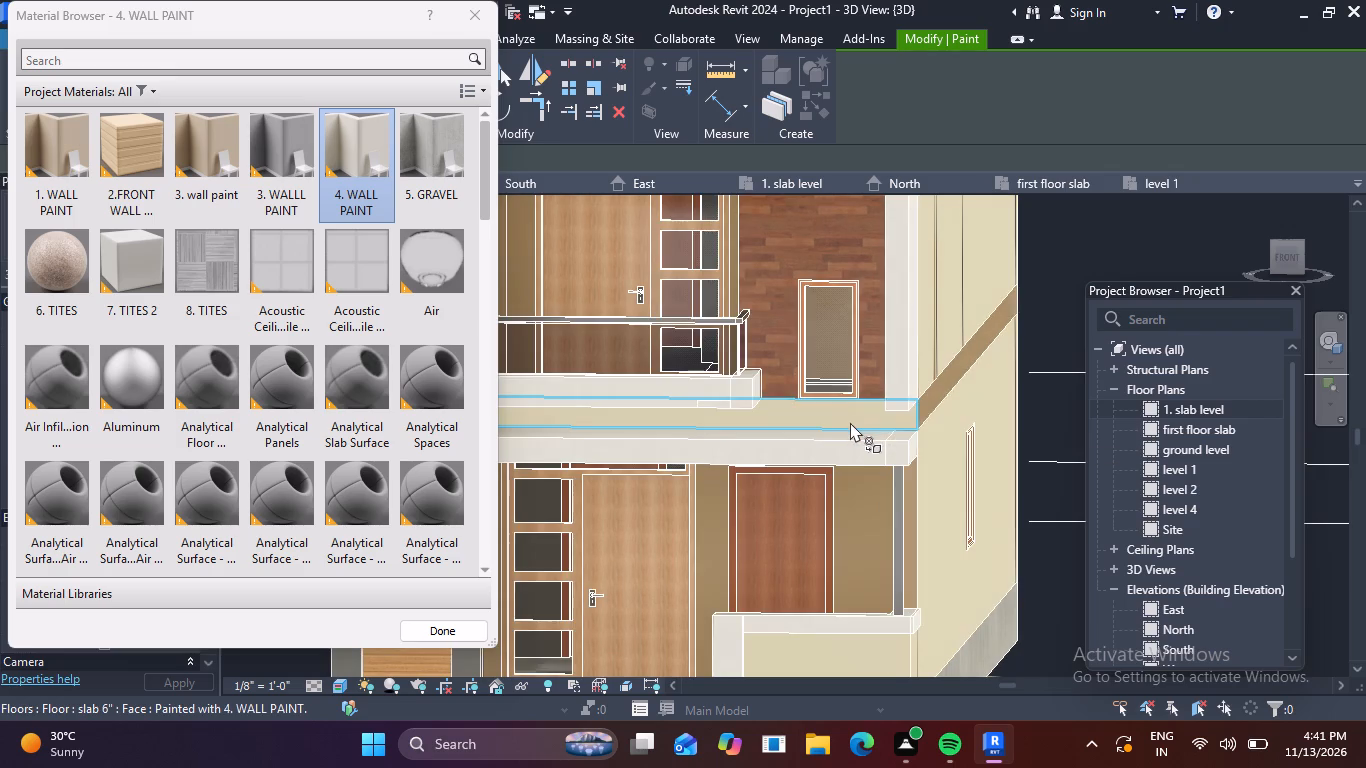
# Paint the front edge of the slab between the storeys with 5. GRAVEL and finish painting.
pyautogui.scroll(-3, 863, 416)
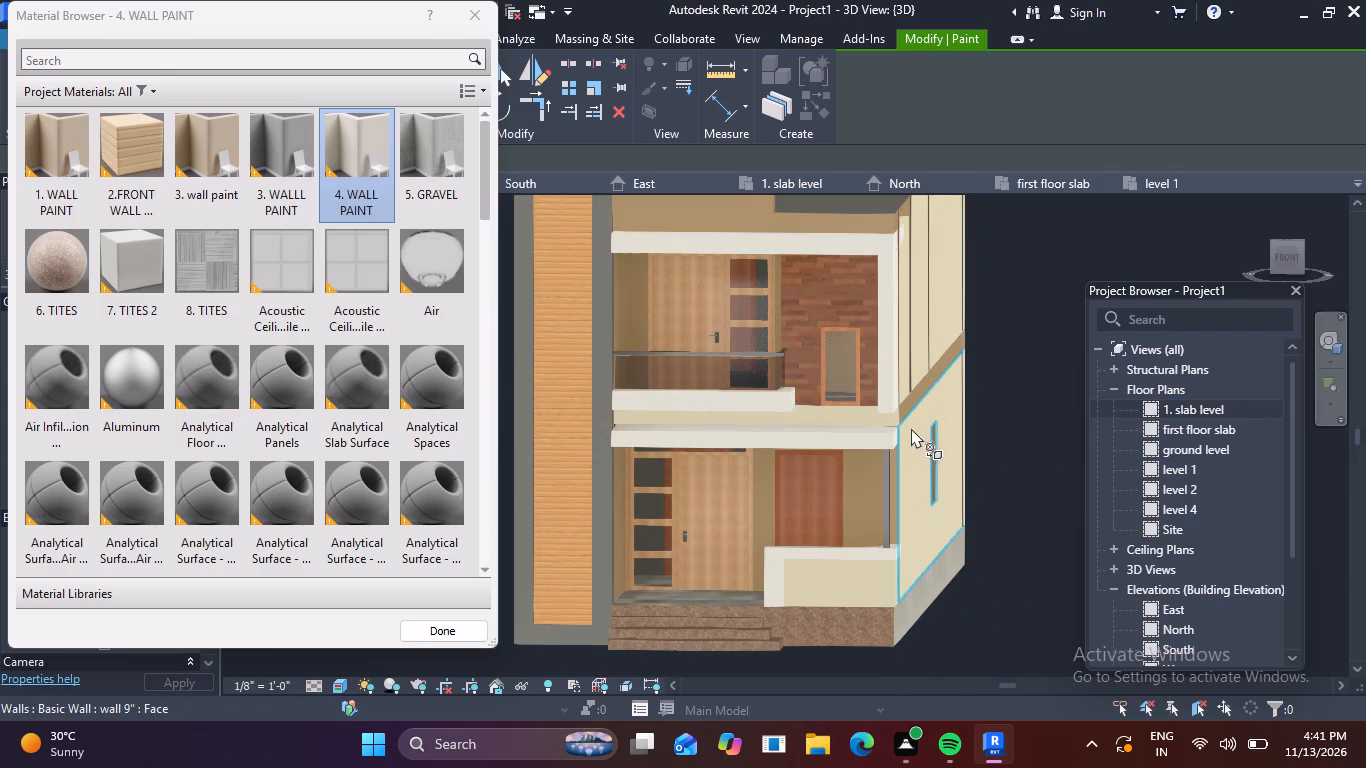
pyautogui.scroll(3, 910, 427)
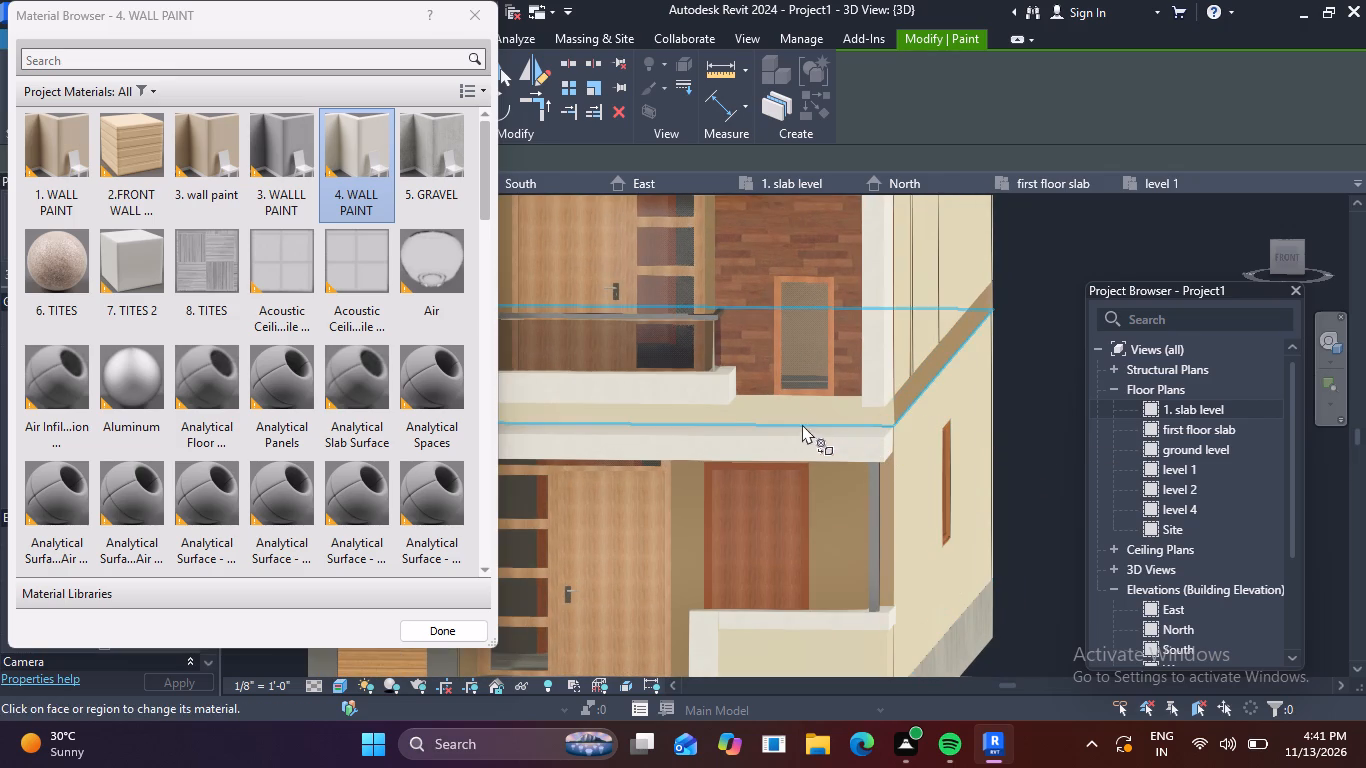
pyautogui.click(429, 138)
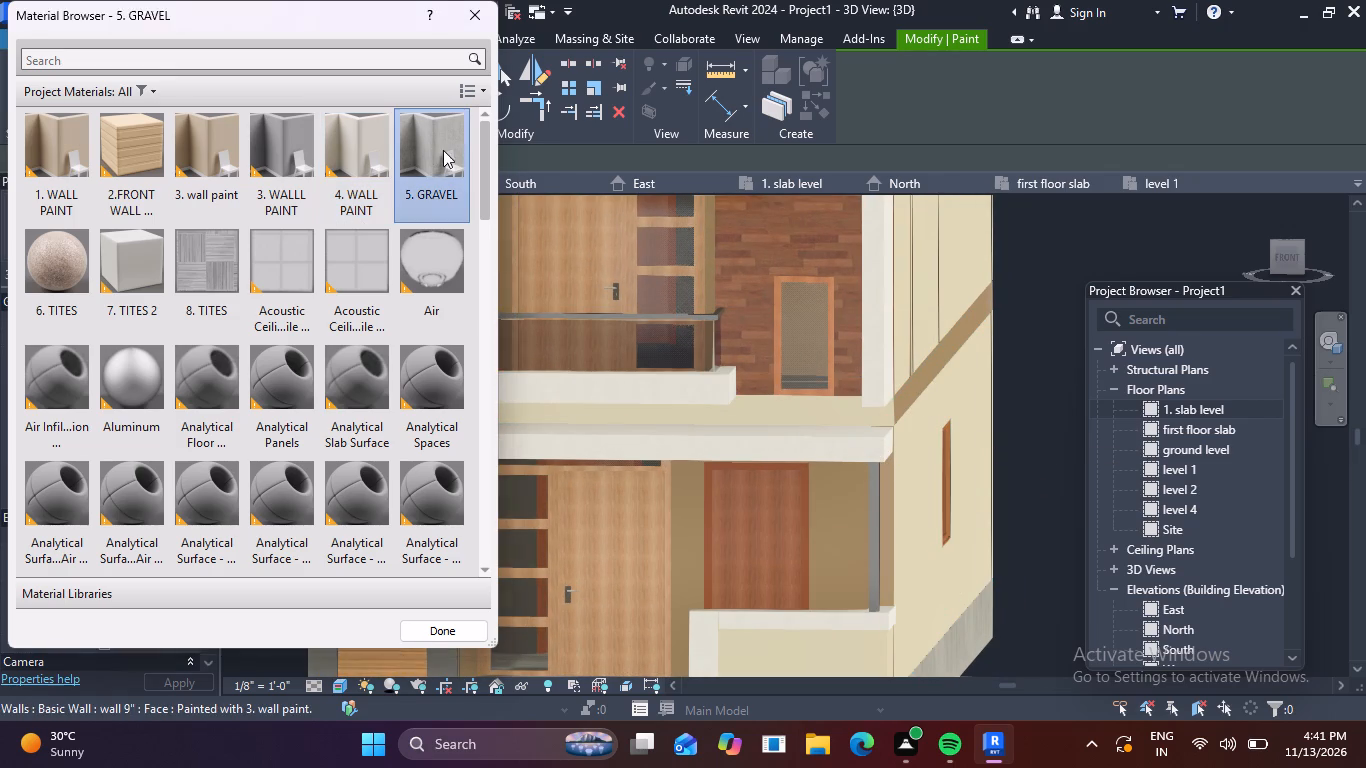
pyautogui.click(861, 410)
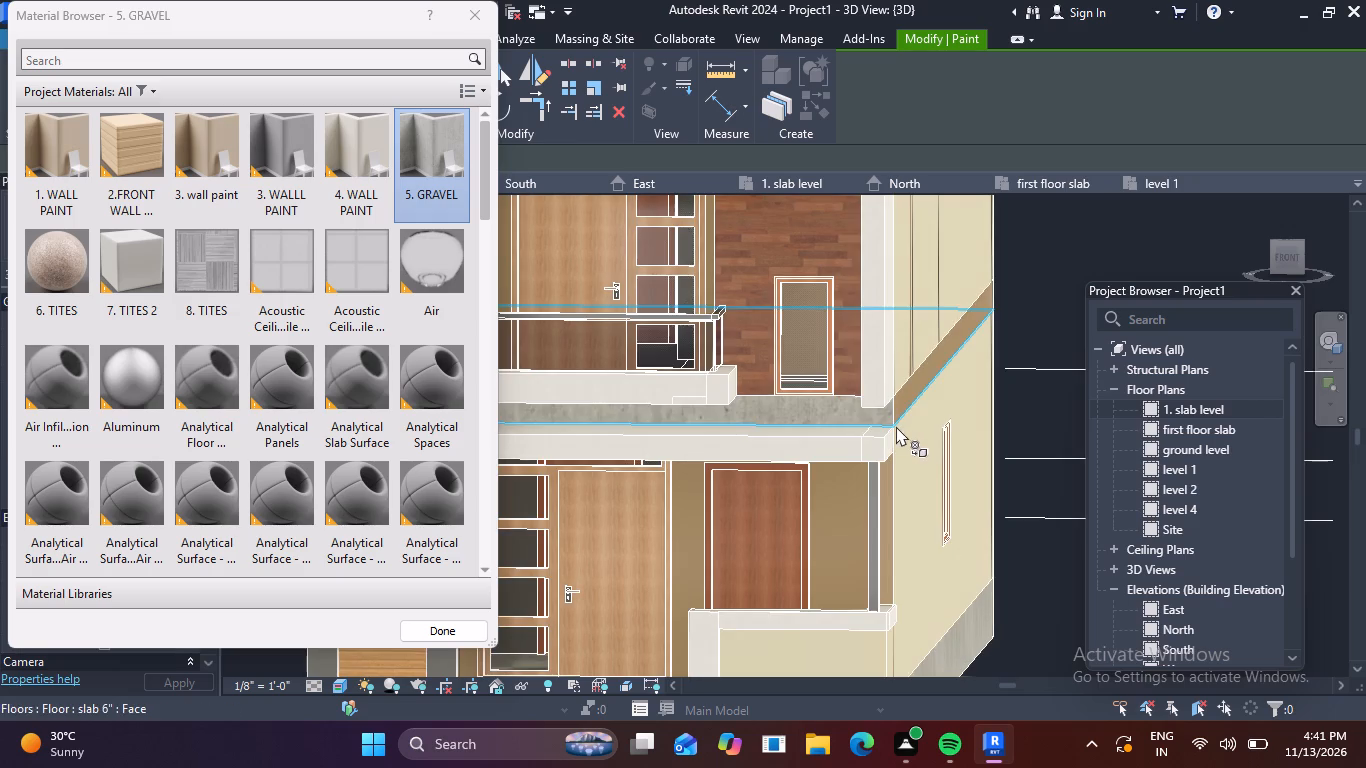
pyautogui.scroll(-4, 911, 402)
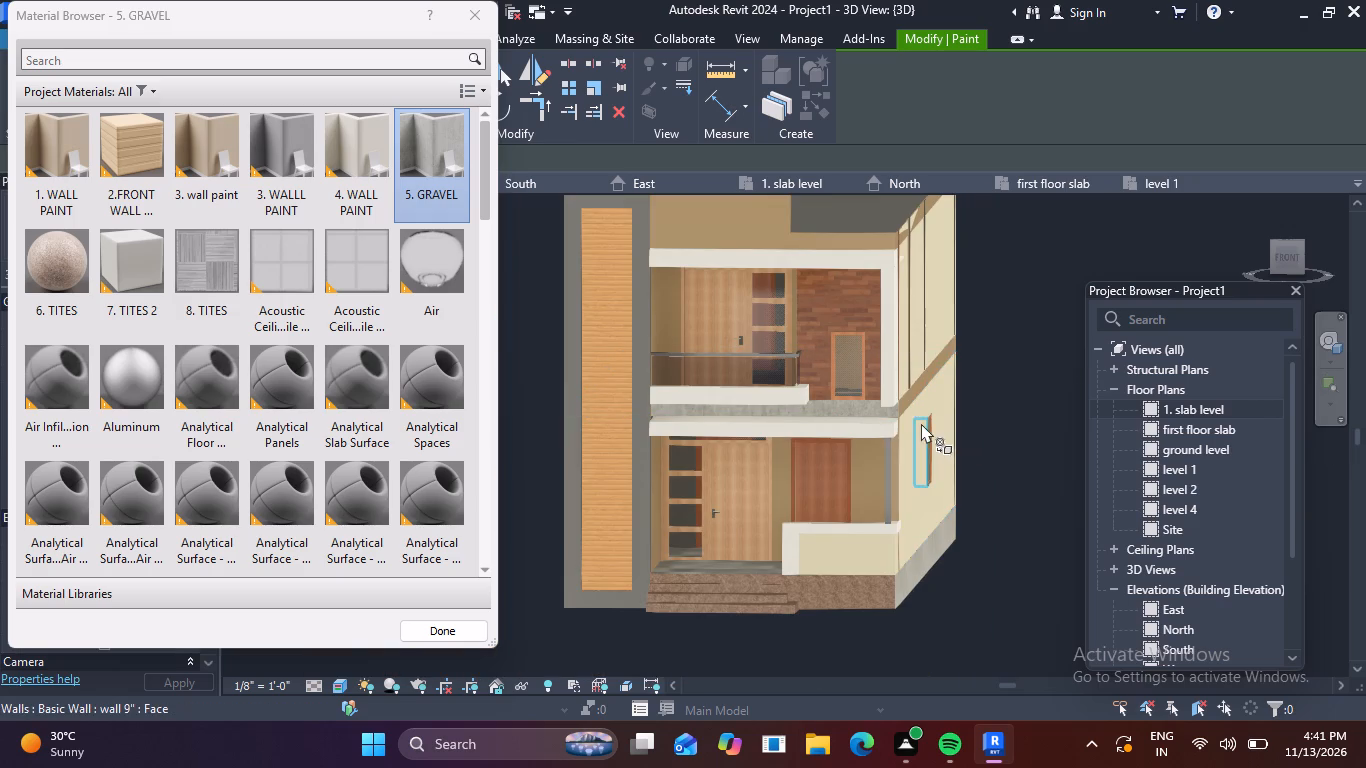
pyautogui.scroll(8, 901, 405)
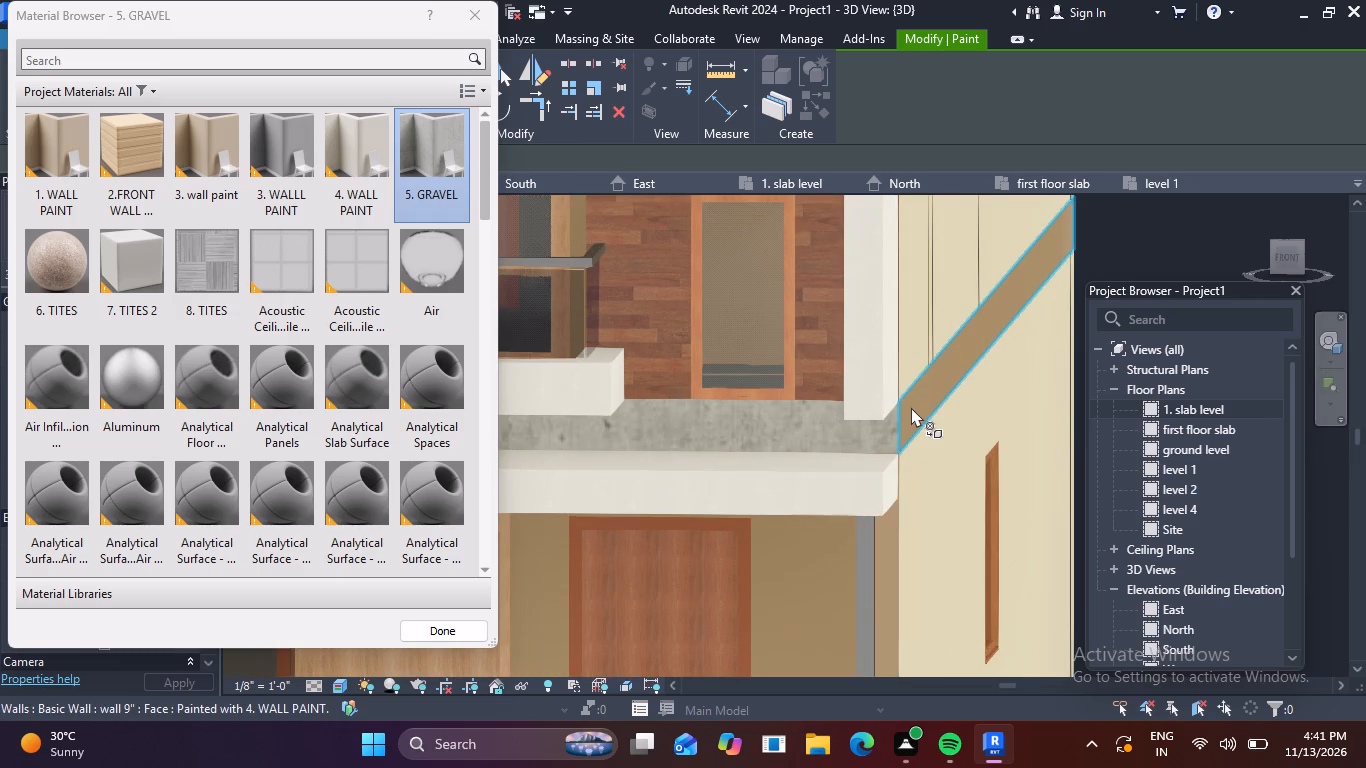
pyautogui.scroll(-5, 827, 428)
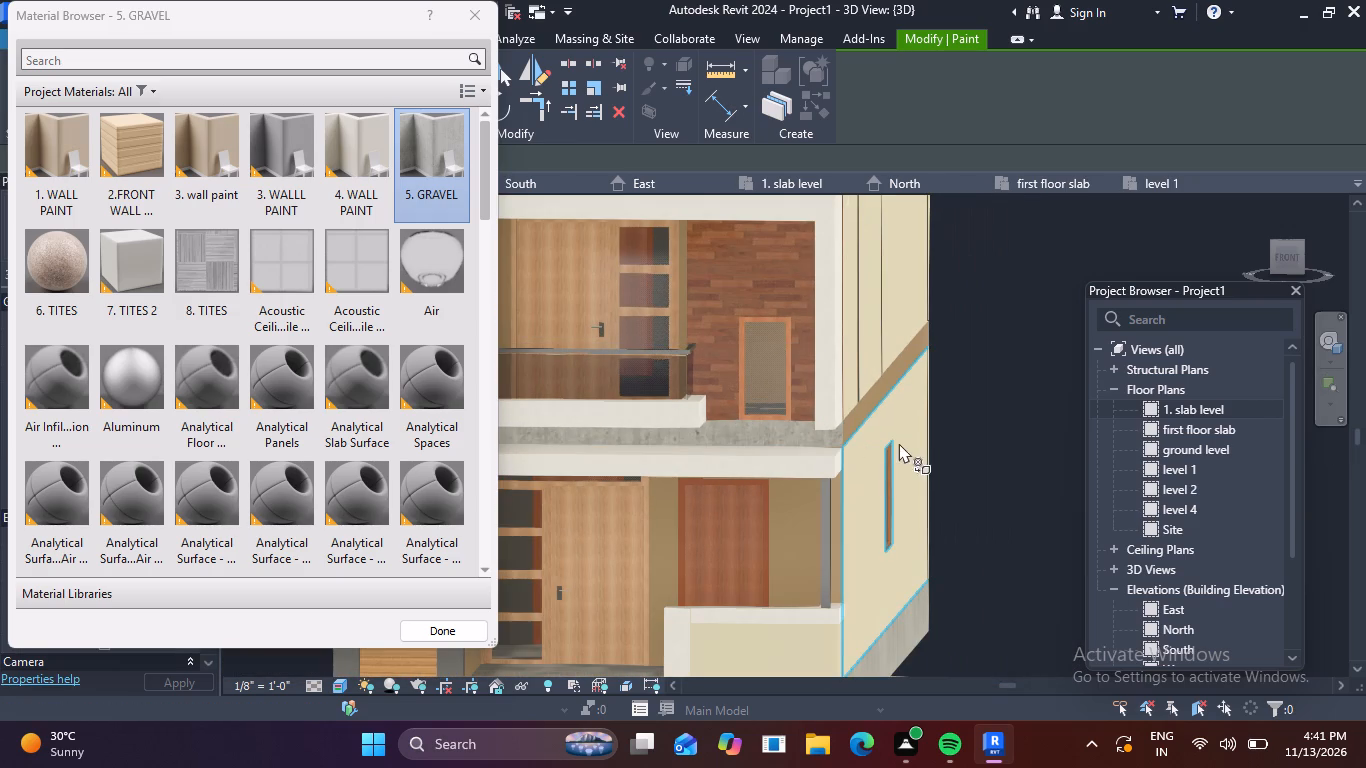
pyautogui.moveTo(878, 435); pyautogui.dragTo(1022, 344, button='middle')
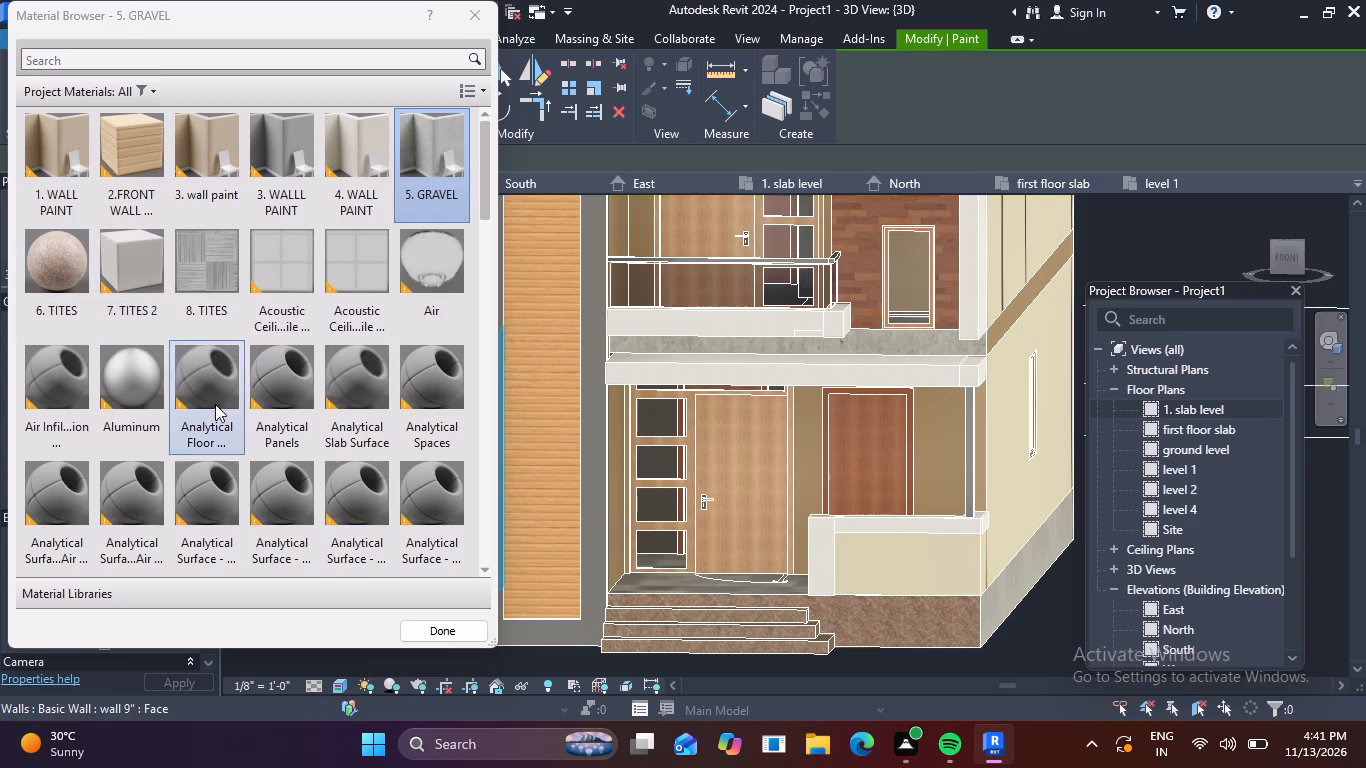
pyautogui.click(443, 630)
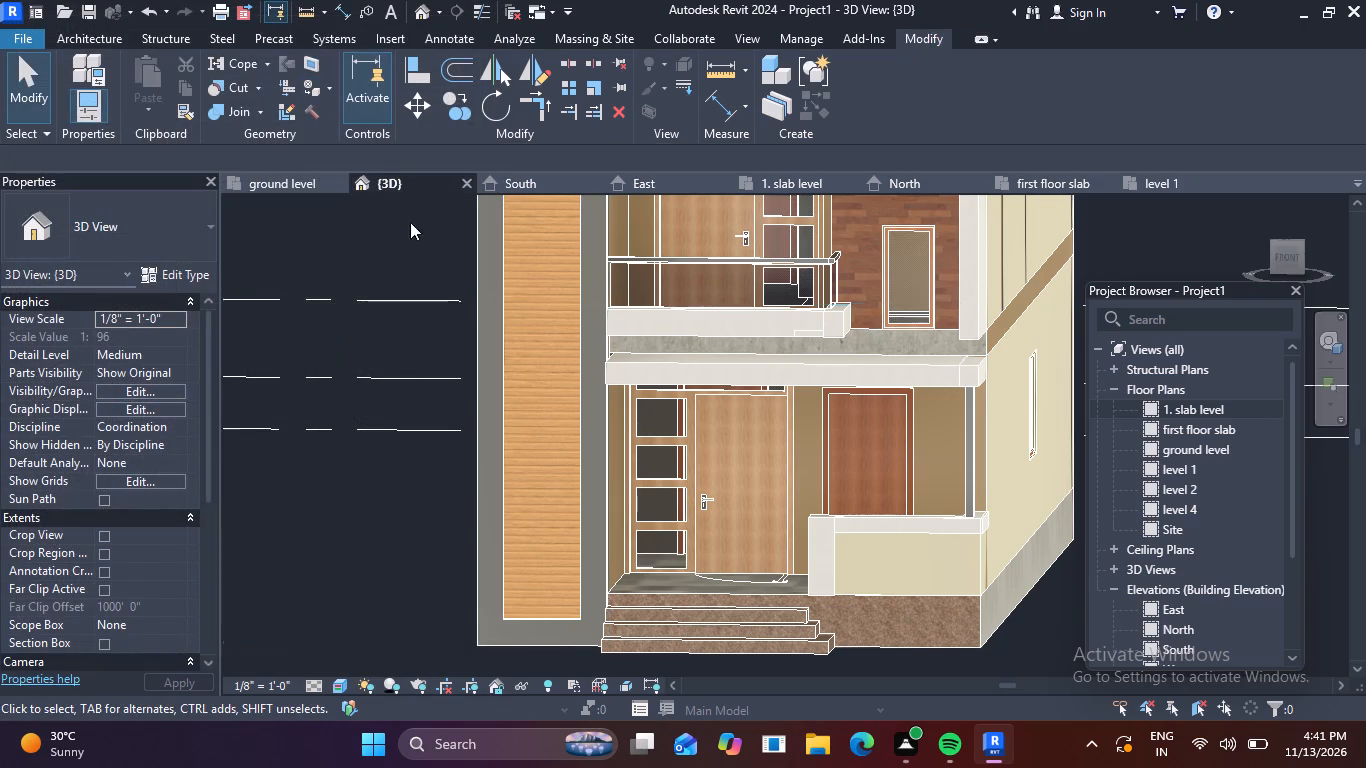
# Open material 8. TITES for editing and bring up the Ceramic Porcelain assets of the appearance library.
pyautogui.click(787, 44)
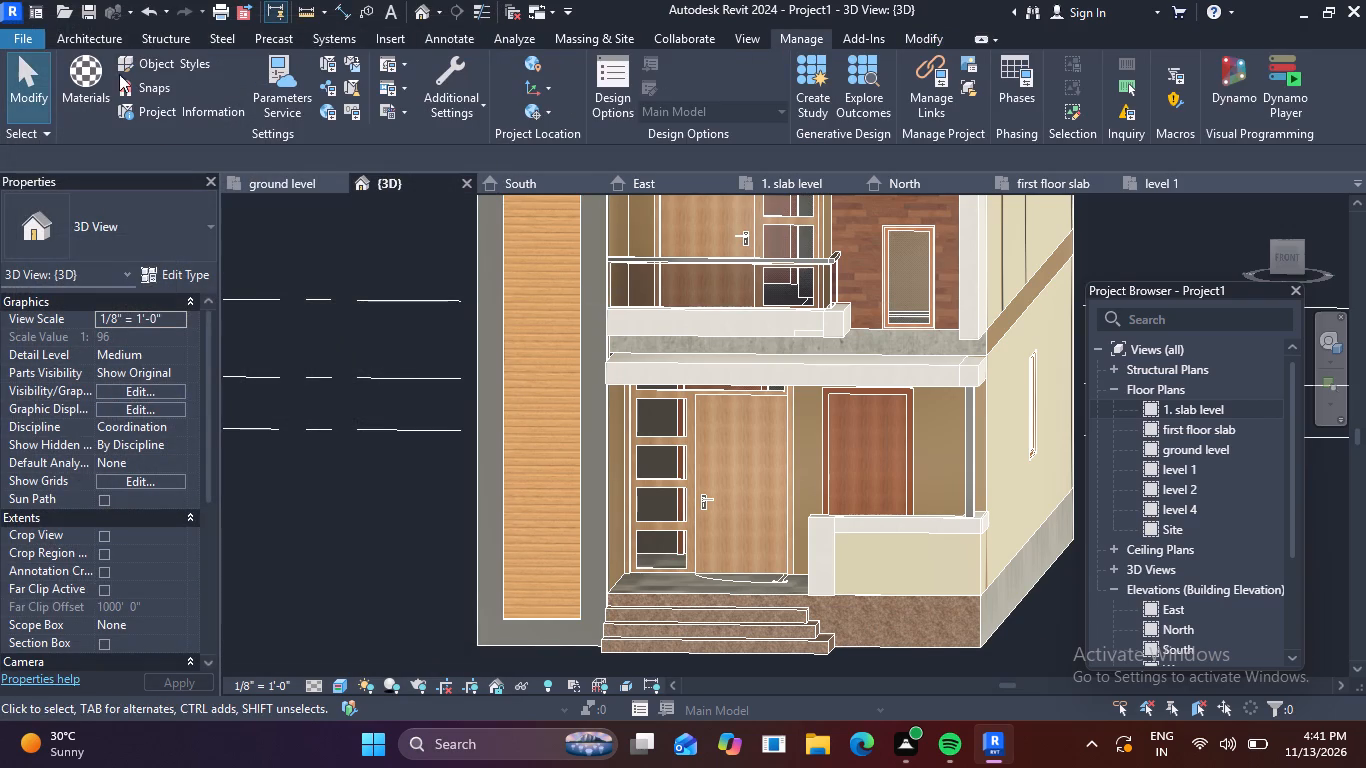
pyautogui.click(93, 72)
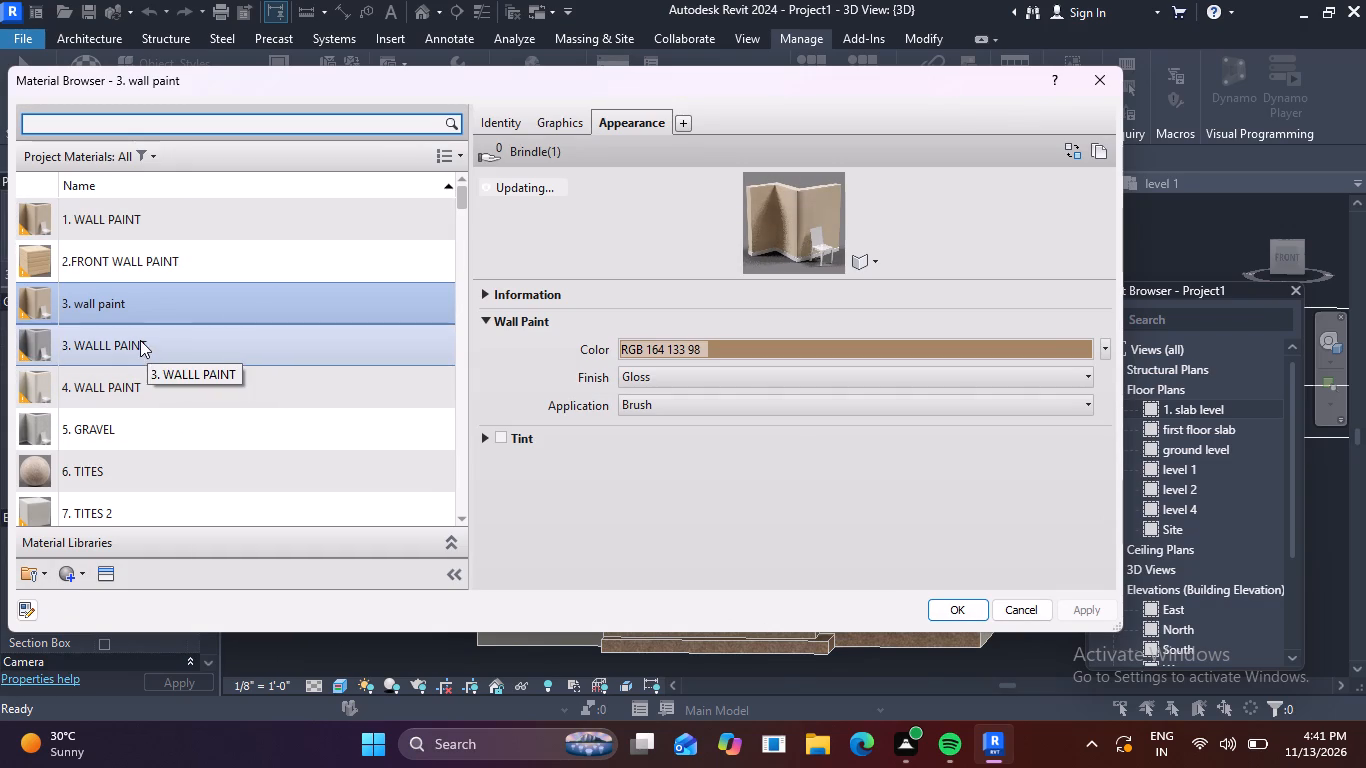
pyautogui.scroll(-2, 140, 340)
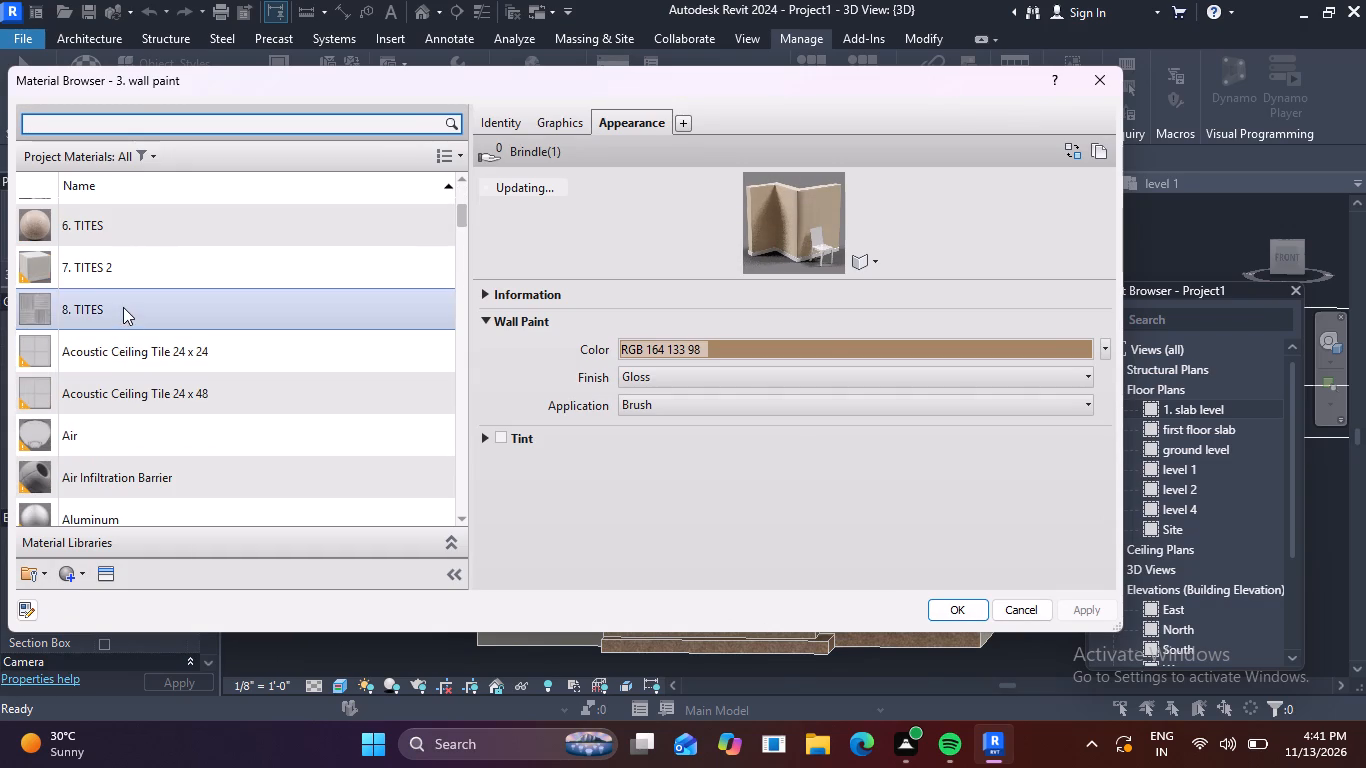
pyautogui.click(123, 307)
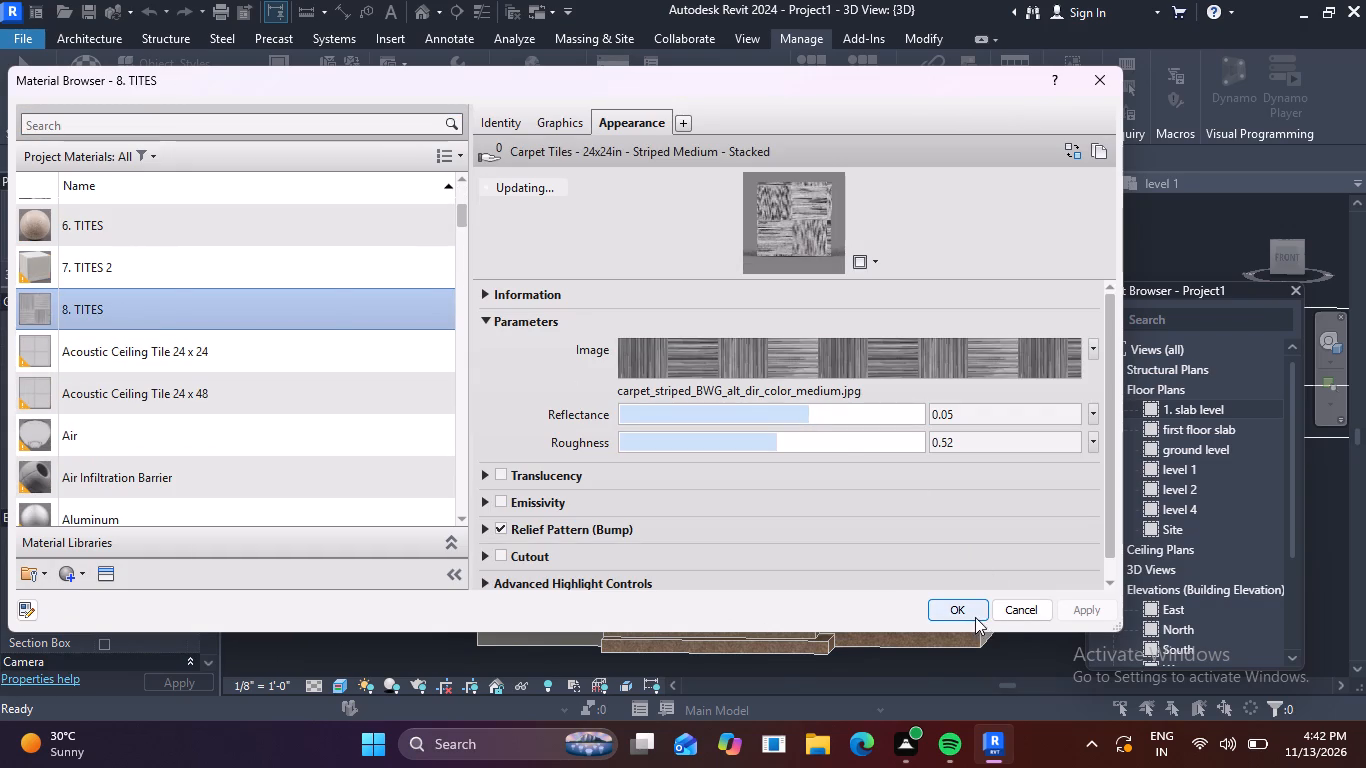
pyautogui.click(99, 571)
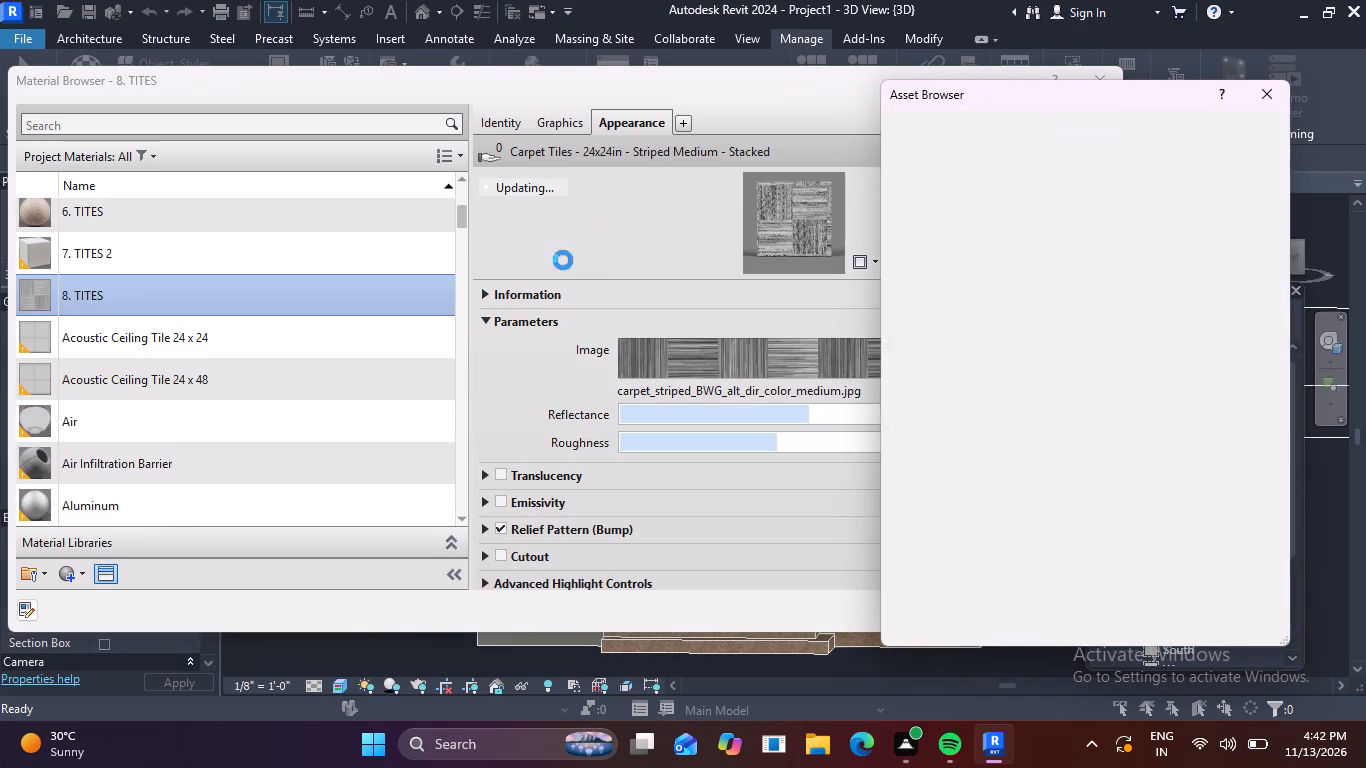
pyautogui.click(883, 245)
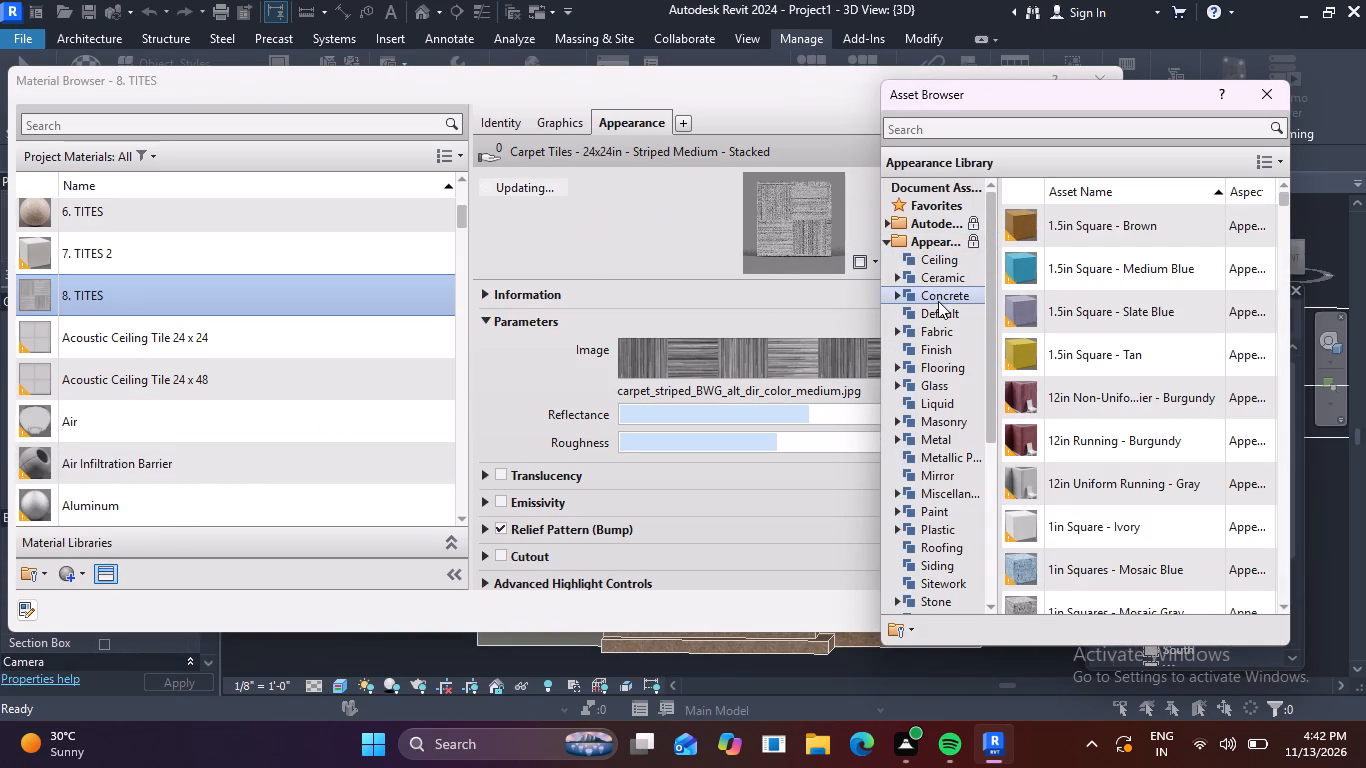
pyautogui.click(888, 337)
pyautogui.doubleClick(888, 337)
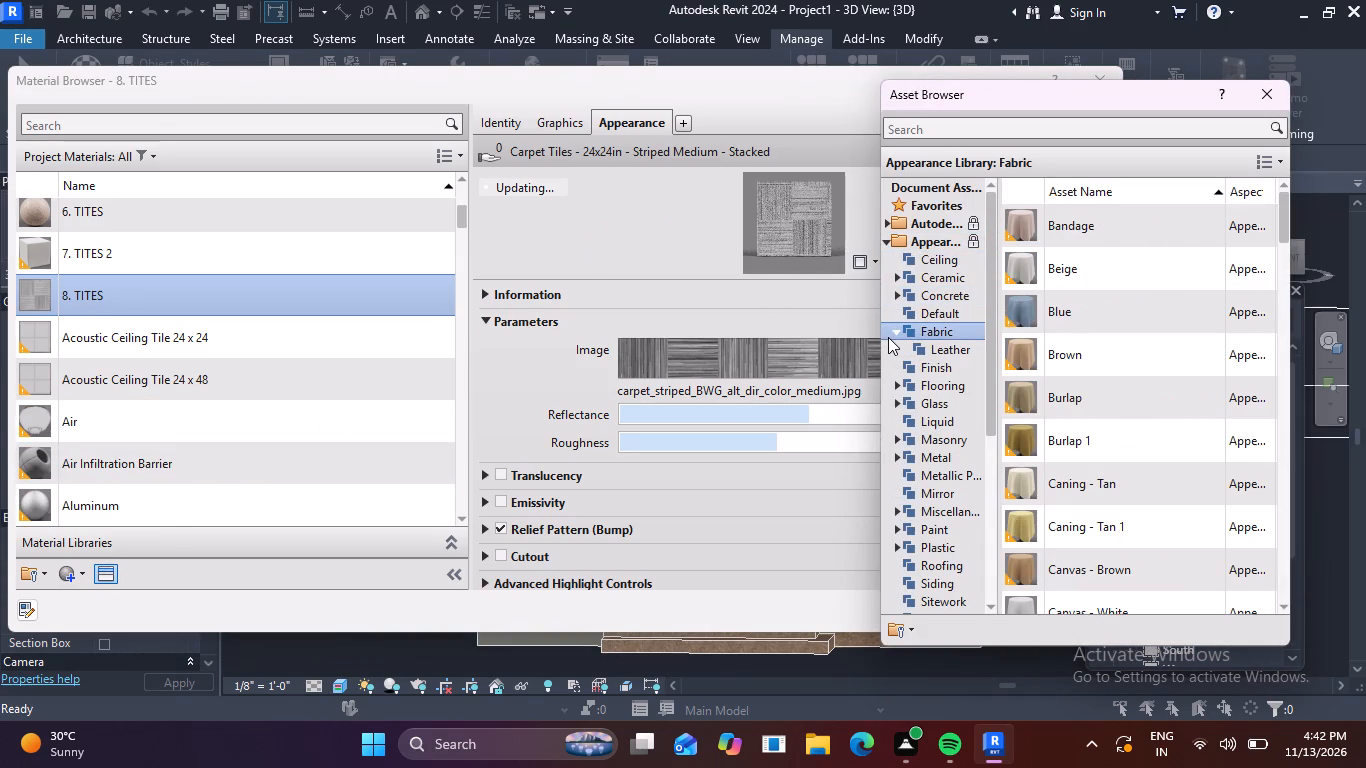
pyautogui.doubleClick(894, 331)
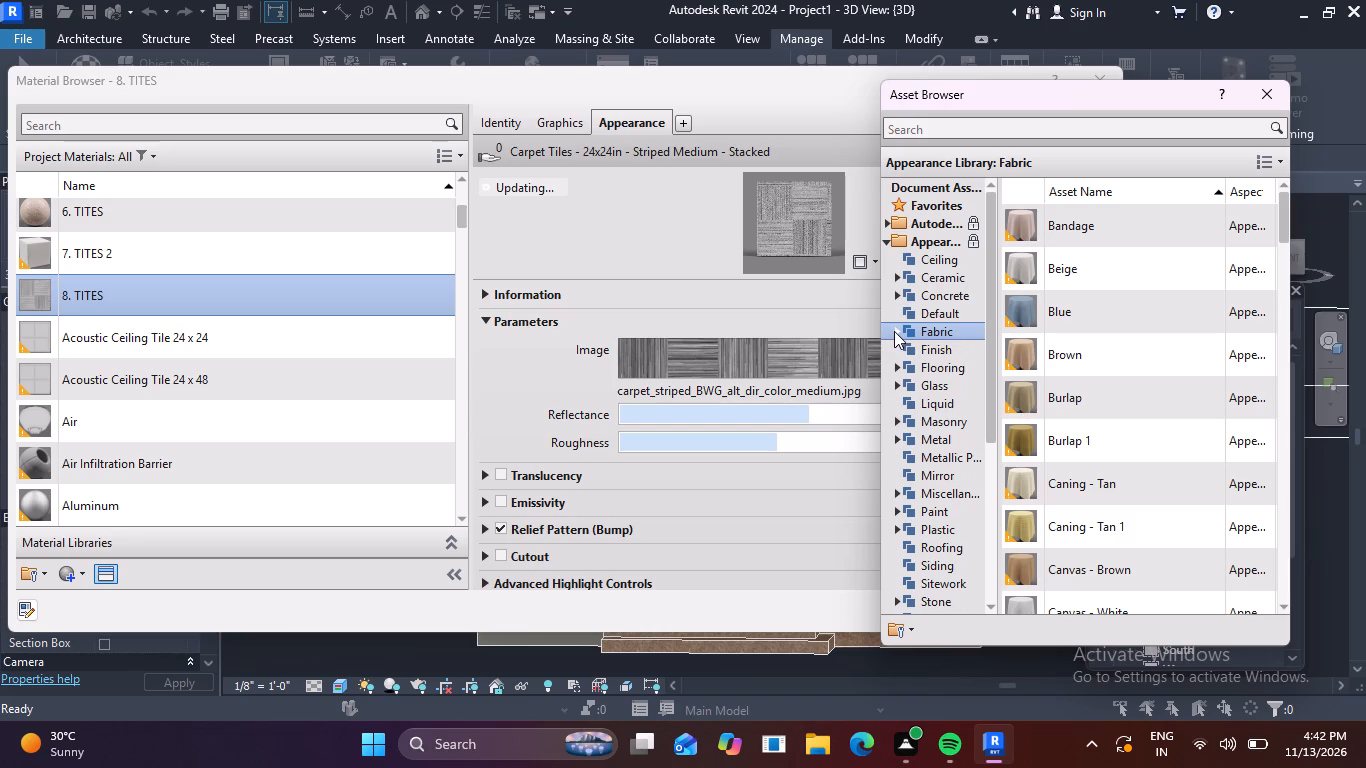
pyautogui.doubleClick(896, 345)
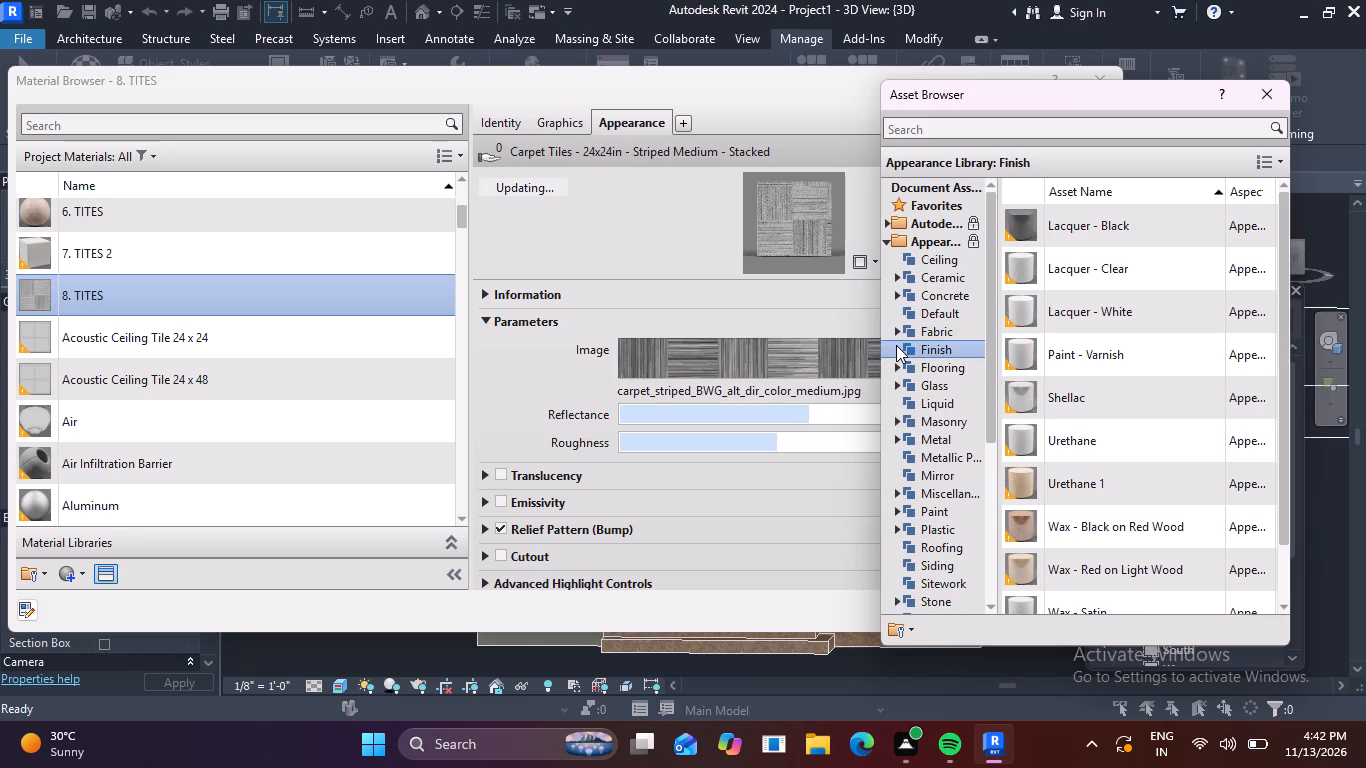
pyautogui.doubleClick(891, 269)
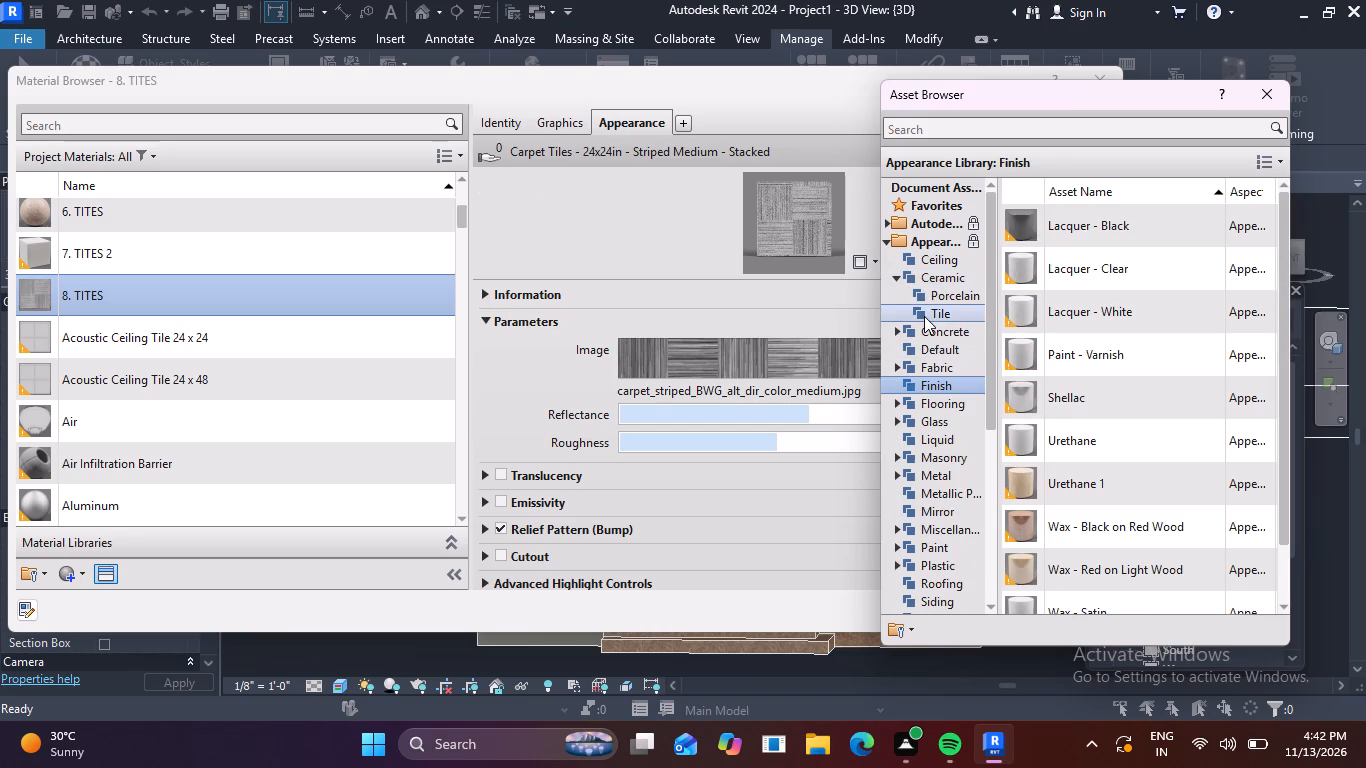
pyautogui.click(930, 296)
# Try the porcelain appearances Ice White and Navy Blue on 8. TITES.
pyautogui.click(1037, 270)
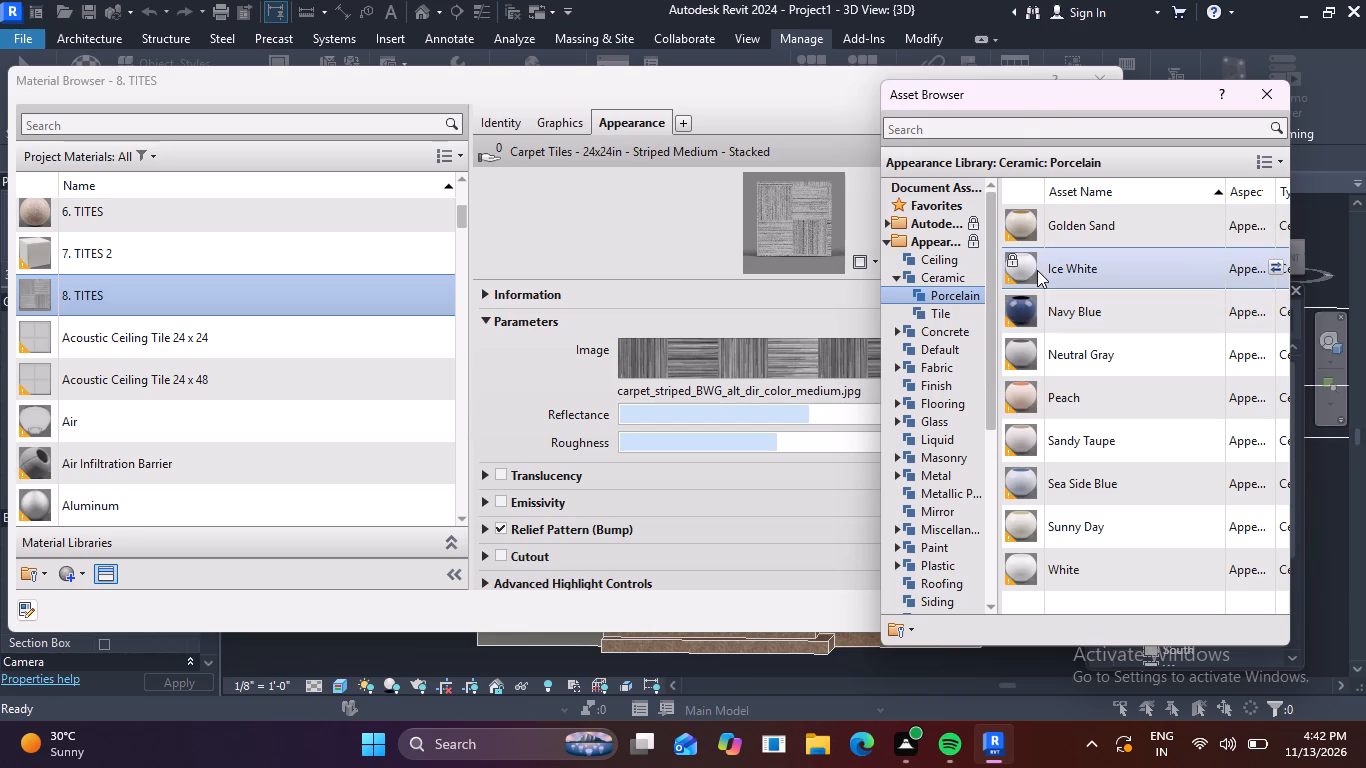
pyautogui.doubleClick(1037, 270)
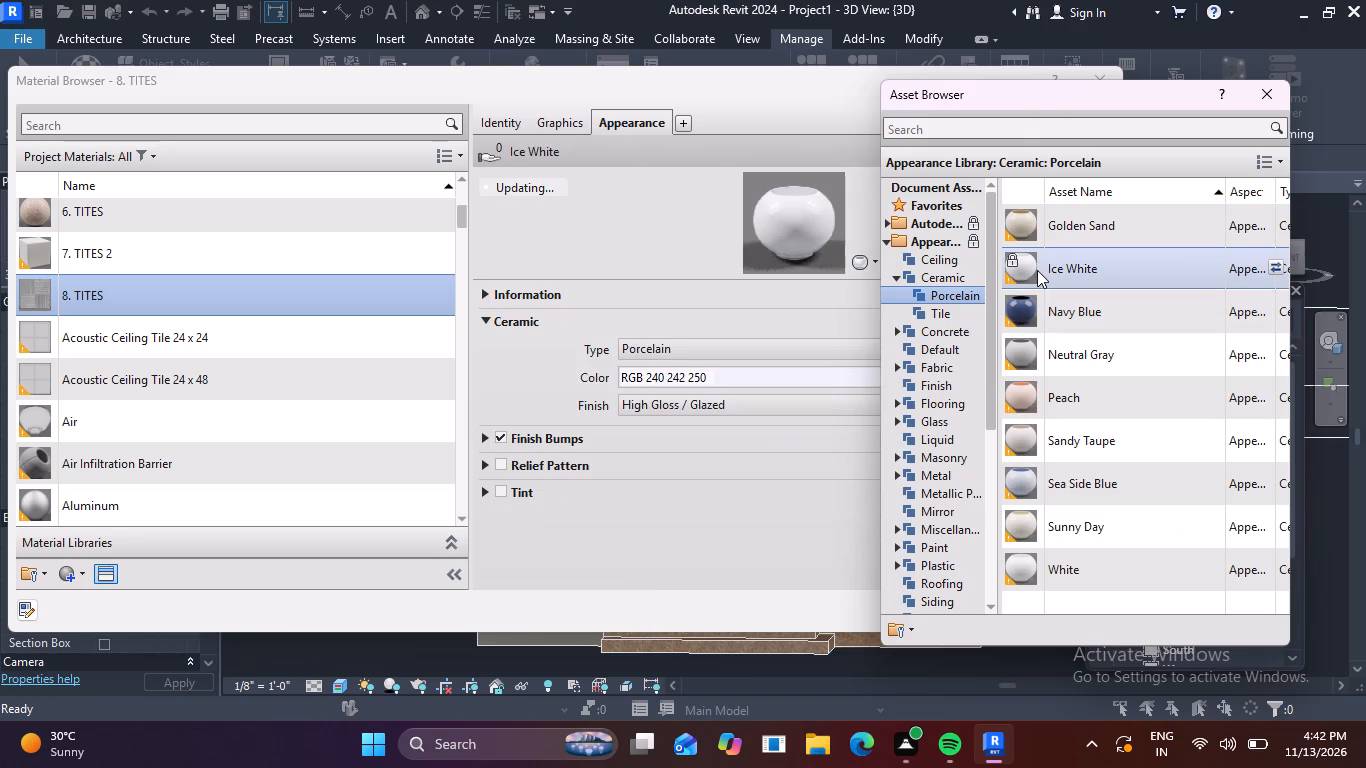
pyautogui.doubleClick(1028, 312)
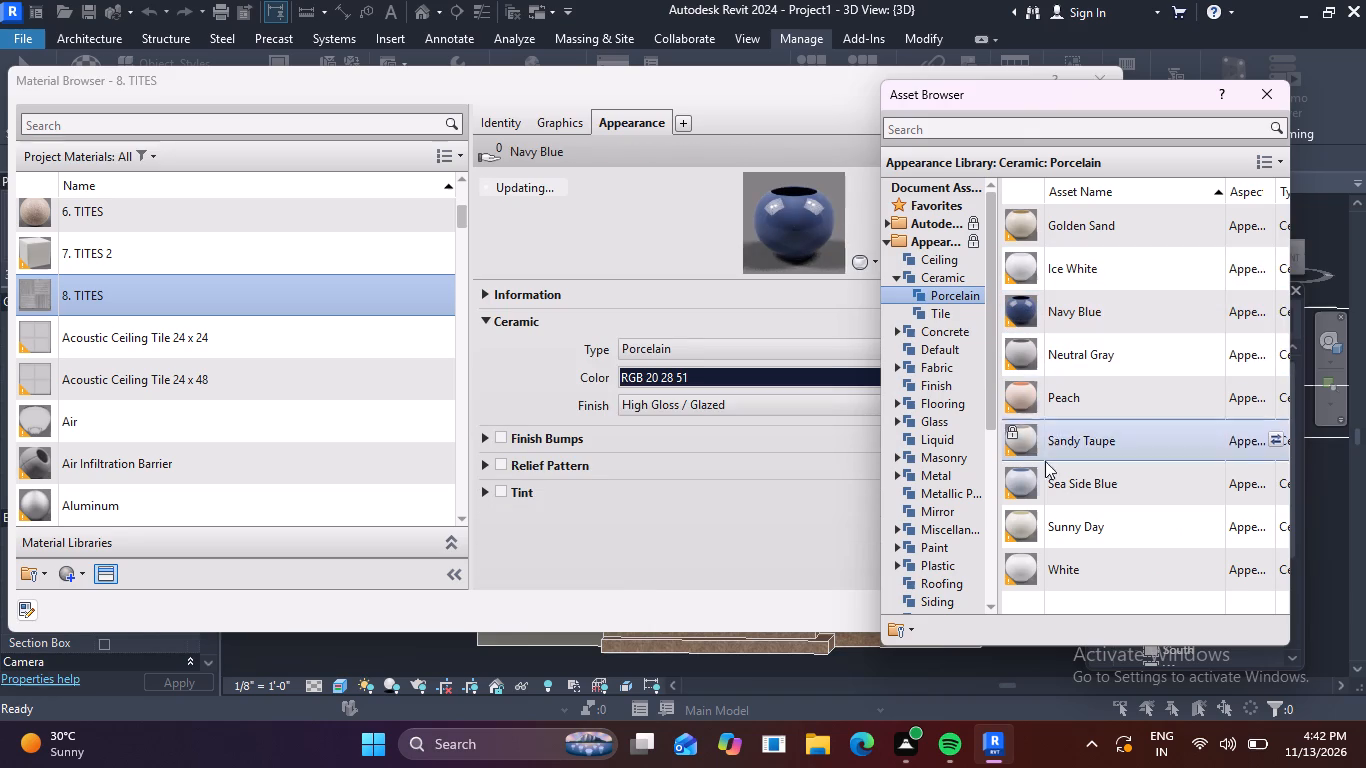
# Replace the 8. TITES appearance with the porcelain Sea Side Blue and accept the material changes.
pyautogui.doubleClick(1036, 487)
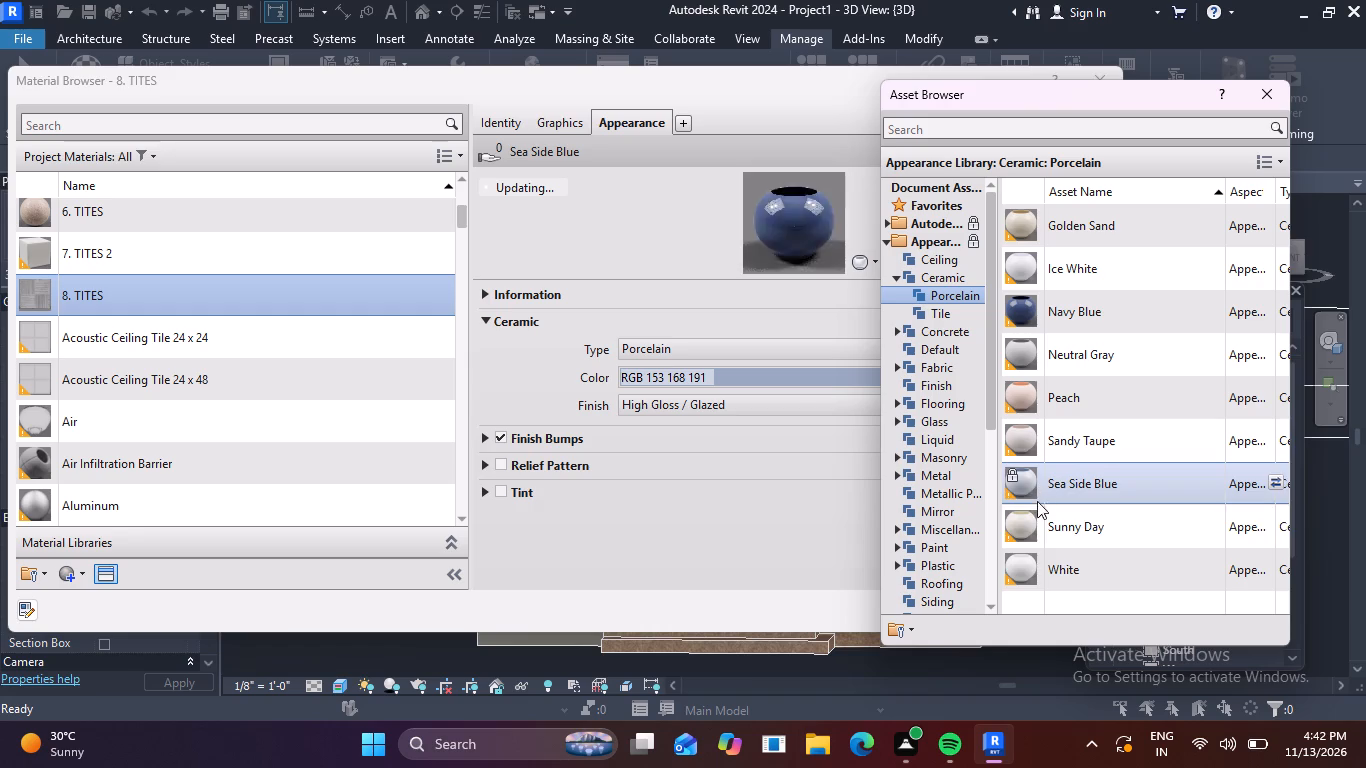
pyautogui.click(1266, 104)
pyautogui.click(963, 613)
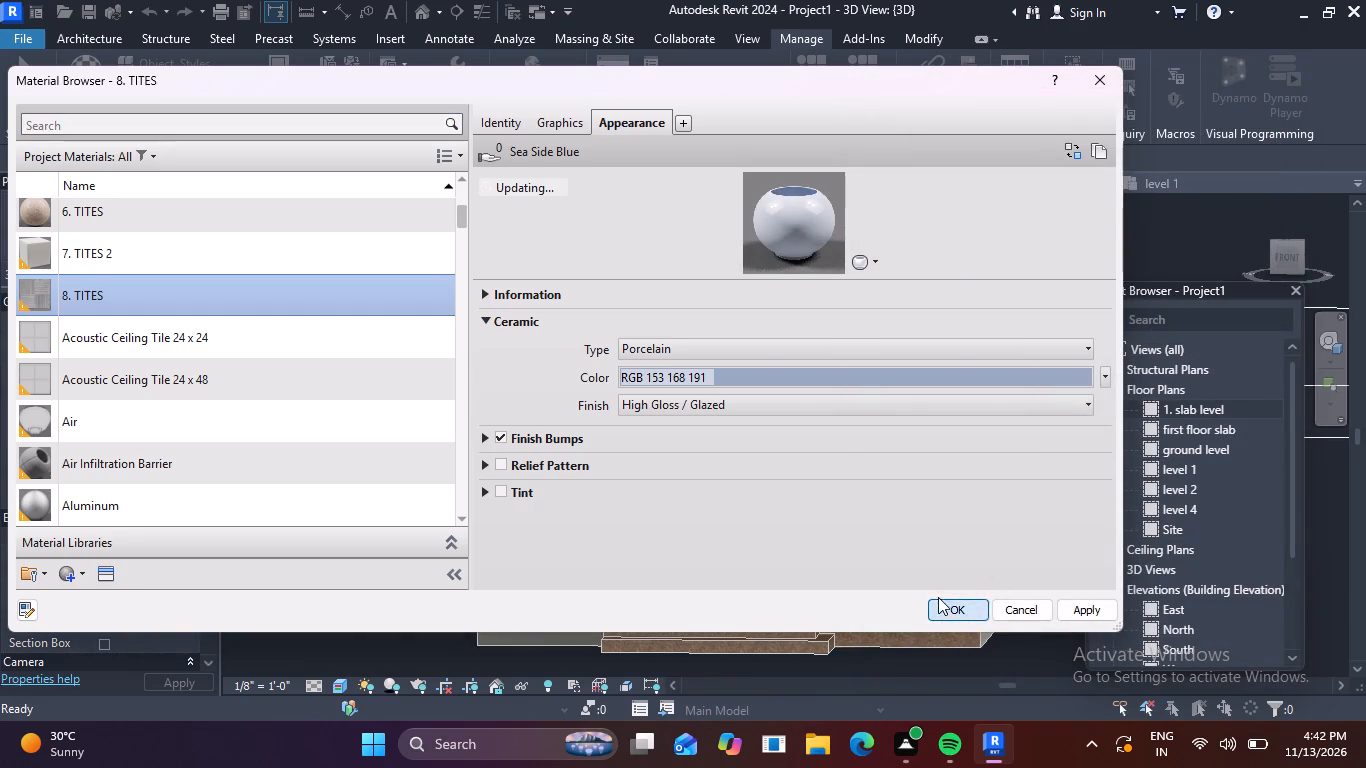
# Examine the ground-floor porch floor and entrance steps from the front and at an angle with the blue porcelain finish.
pyautogui.scroll(-1, 796, 592)
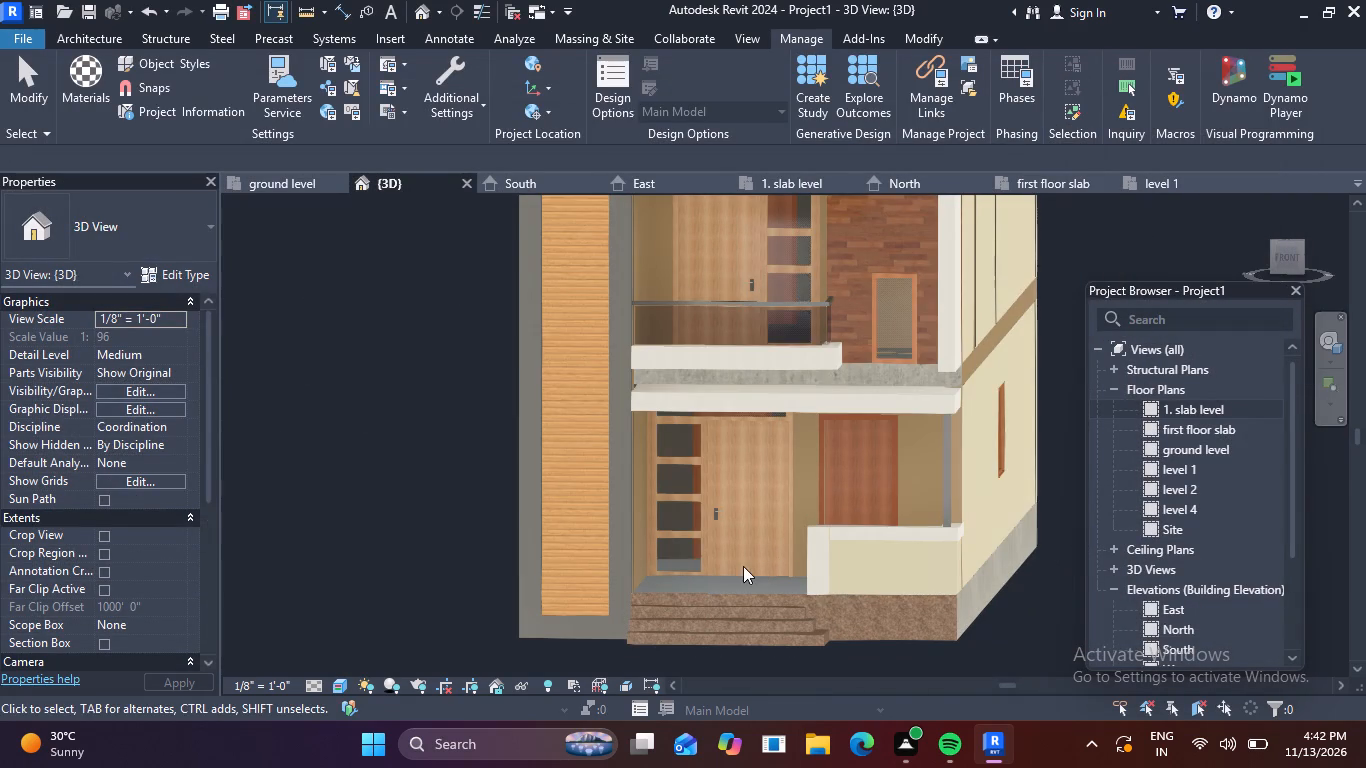
pyautogui.keyDown('shift'); pyautogui.moveTo(721, 556); pyautogui.dragTo(712, 681, button='middle'); pyautogui.keyUp('shift')
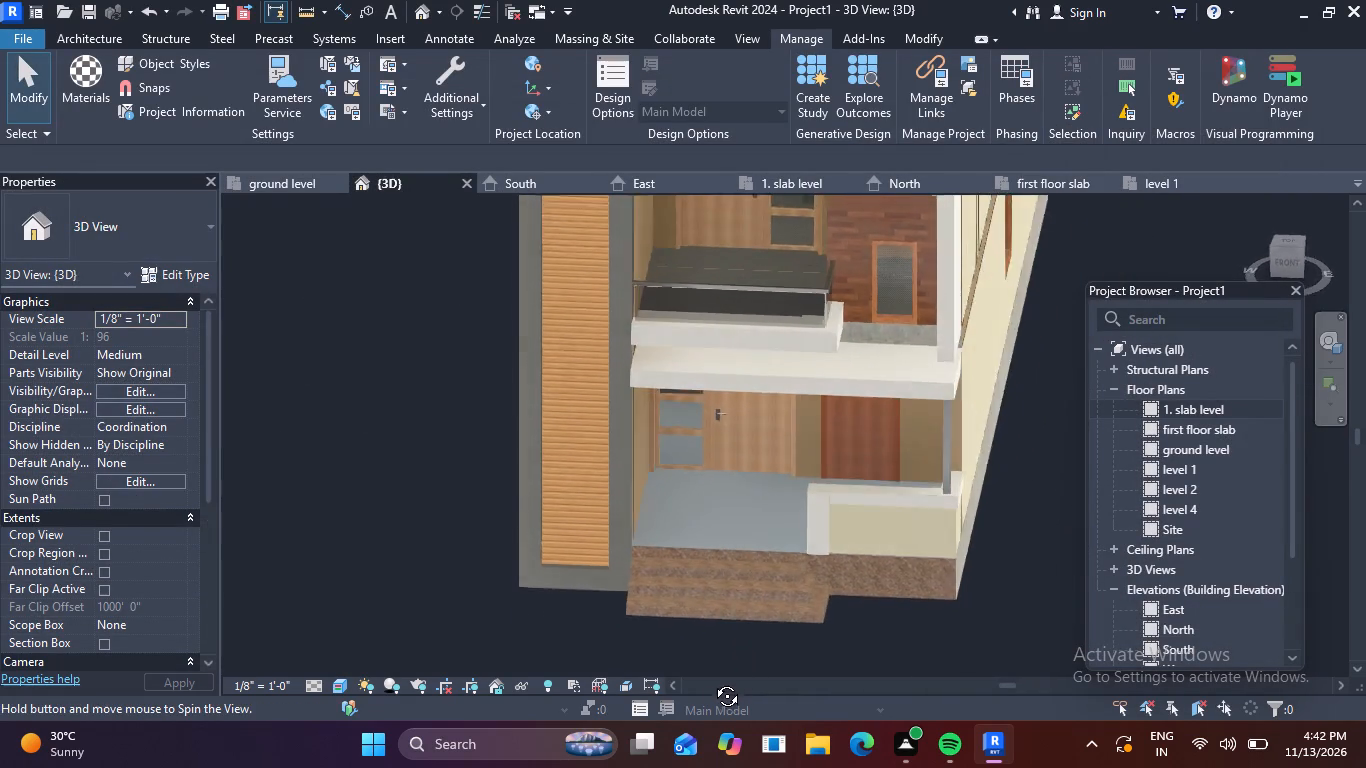
pyautogui.keyDown('shift'); pyautogui.moveTo(712, 681); pyautogui.dragTo(651, 687, button='middle'); pyautogui.keyUp('shift')
pyautogui.scroll(5, 779, 458)
pyautogui.scroll(4, 707, 585)
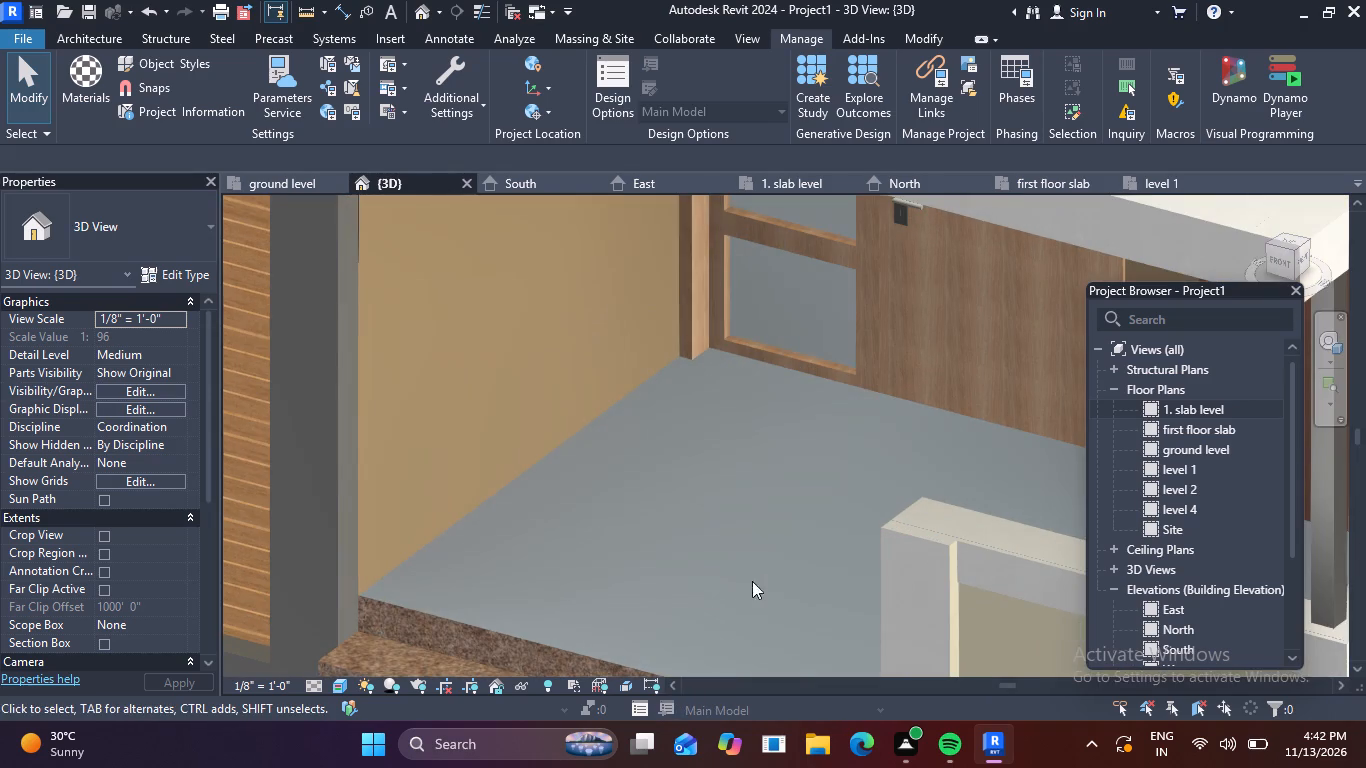
pyautogui.scroll(-4, 775, 495)
pyautogui.moveTo(789, 543); pyautogui.dragTo(631, 476, button='middle')
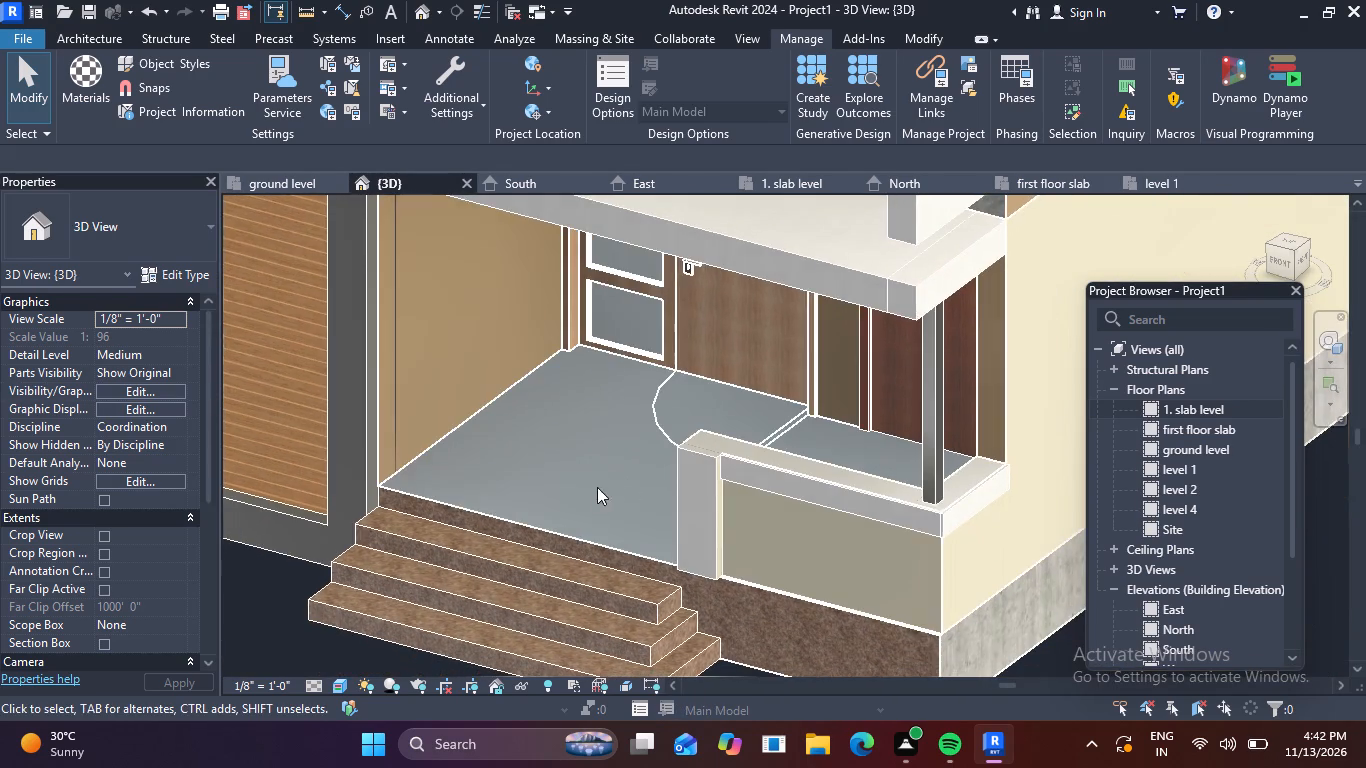
pyautogui.scroll(-3, 573, 477)
pyautogui.keyDown('shift'); pyautogui.moveTo(613, 562); pyautogui.dragTo(704, 530, button='middle'); pyautogui.keyUp('shift')
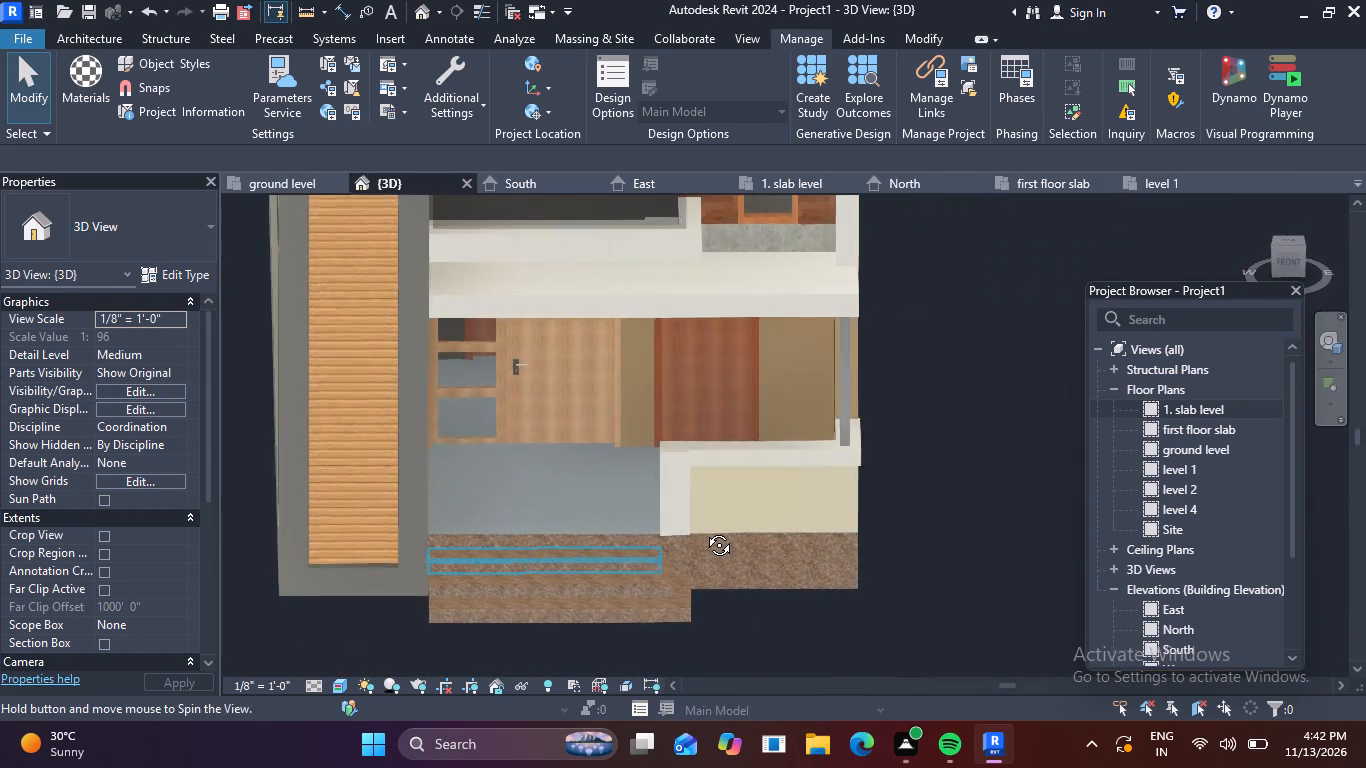
pyautogui.keyDown('shift'); pyautogui.moveTo(704, 530); pyautogui.dragTo(714, 528, button='middle'); pyautogui.keyUp('shift')
pyautogui.scroll(3, 588, 495)
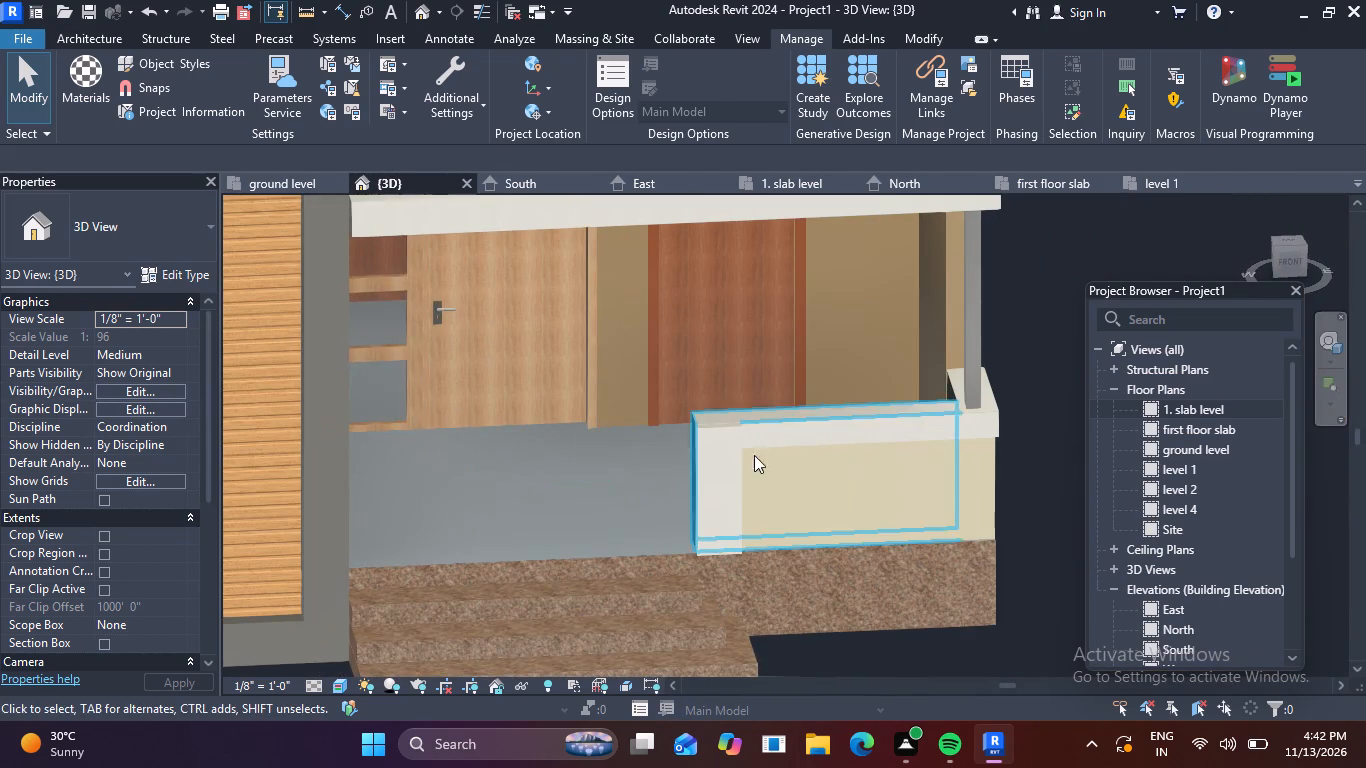
pyautogui.scroll(-5, 744, 465)
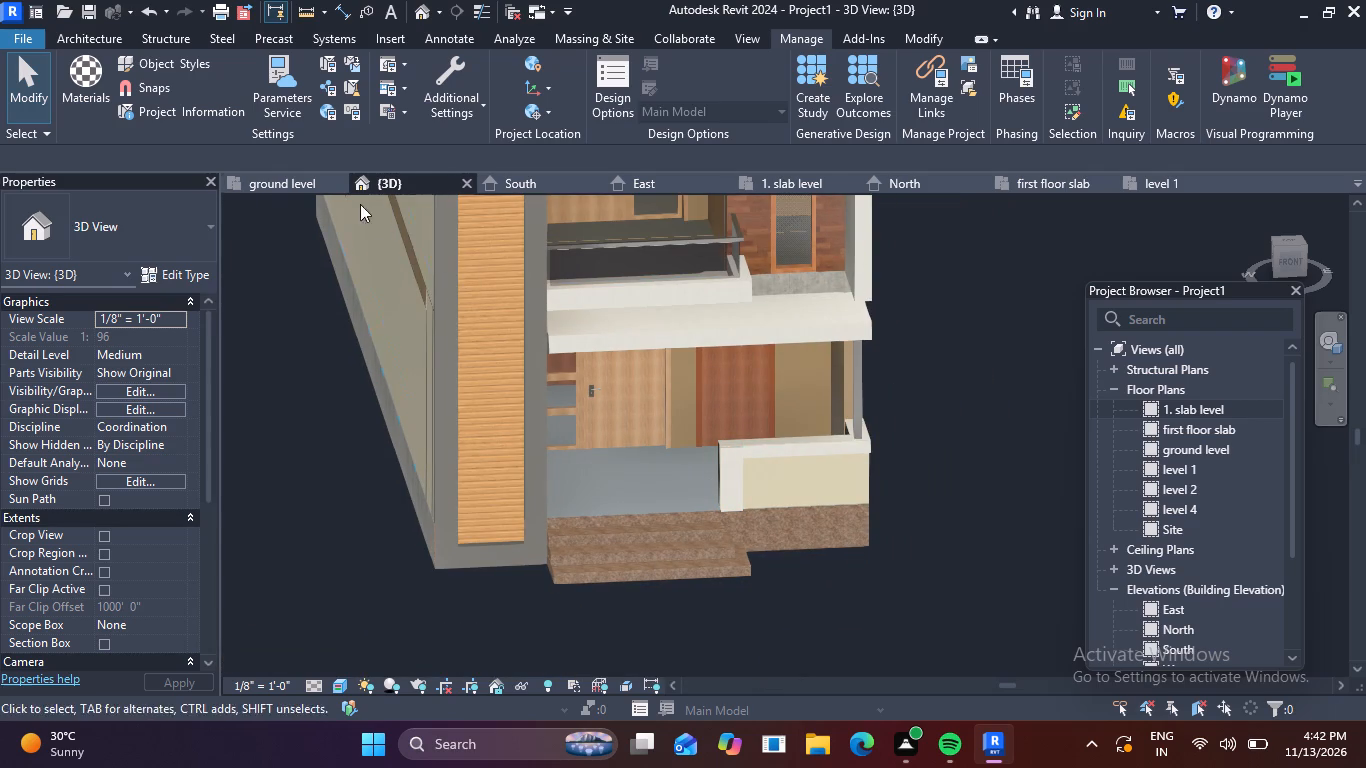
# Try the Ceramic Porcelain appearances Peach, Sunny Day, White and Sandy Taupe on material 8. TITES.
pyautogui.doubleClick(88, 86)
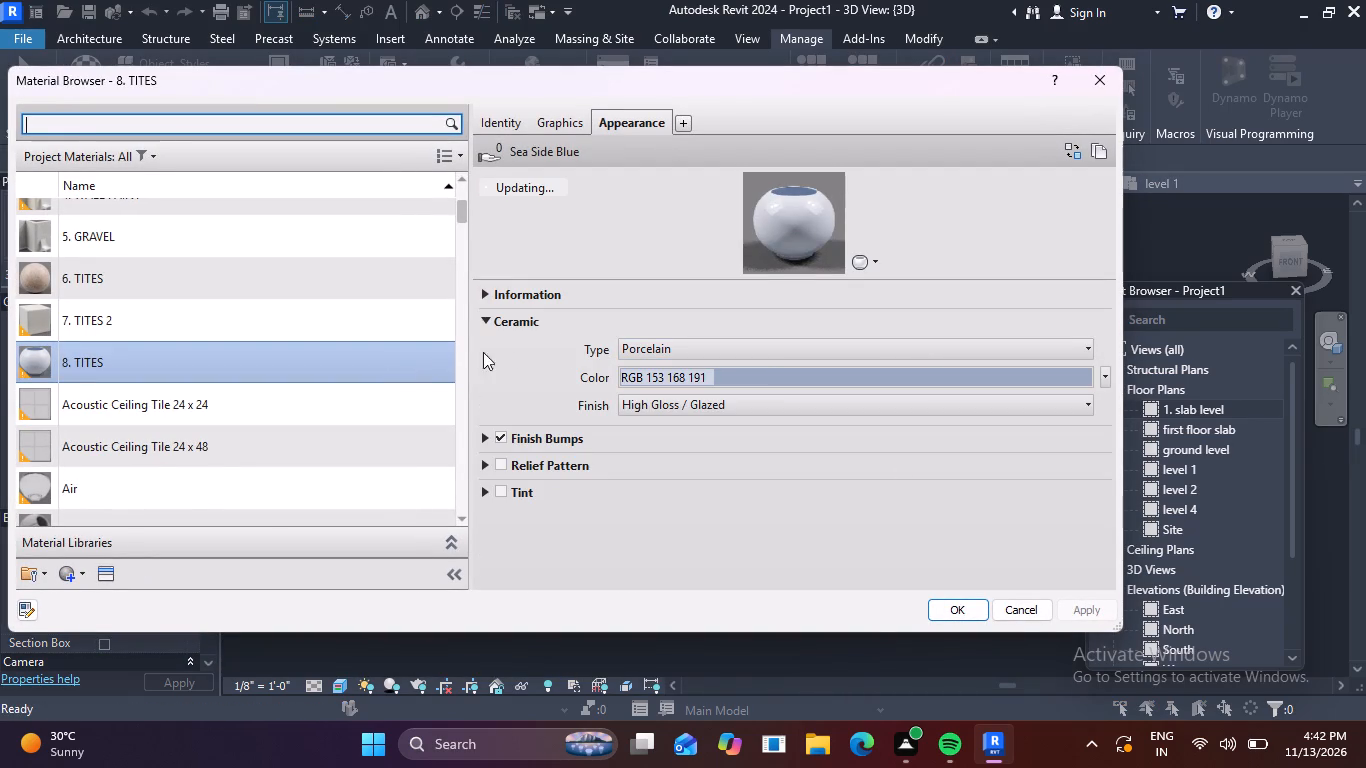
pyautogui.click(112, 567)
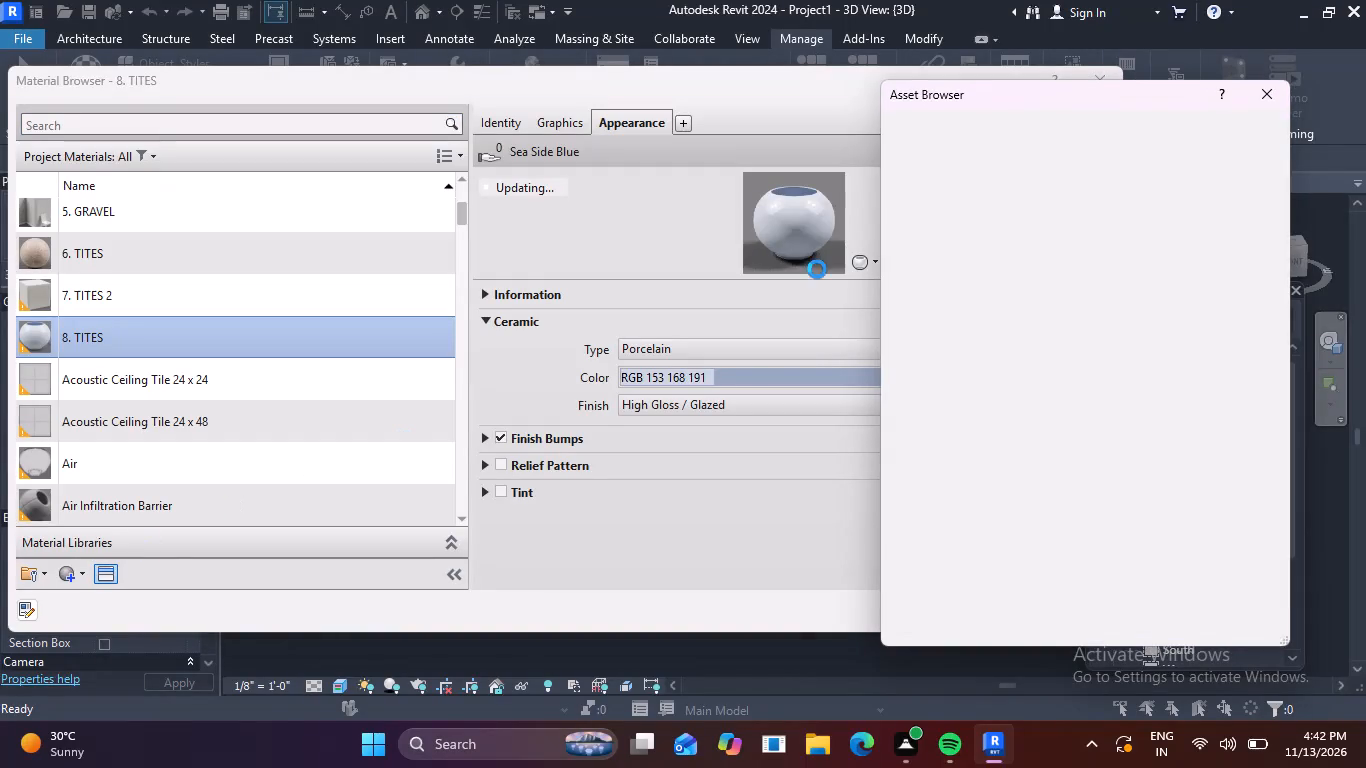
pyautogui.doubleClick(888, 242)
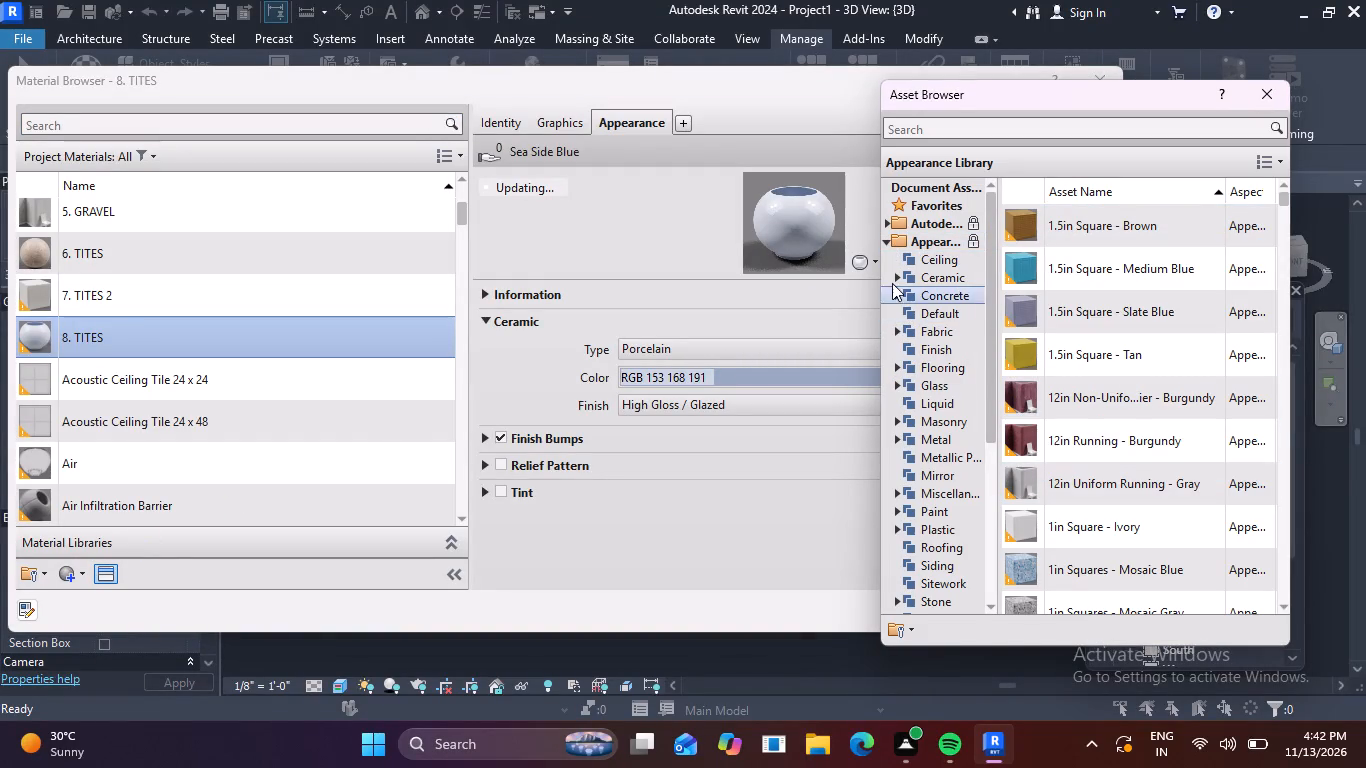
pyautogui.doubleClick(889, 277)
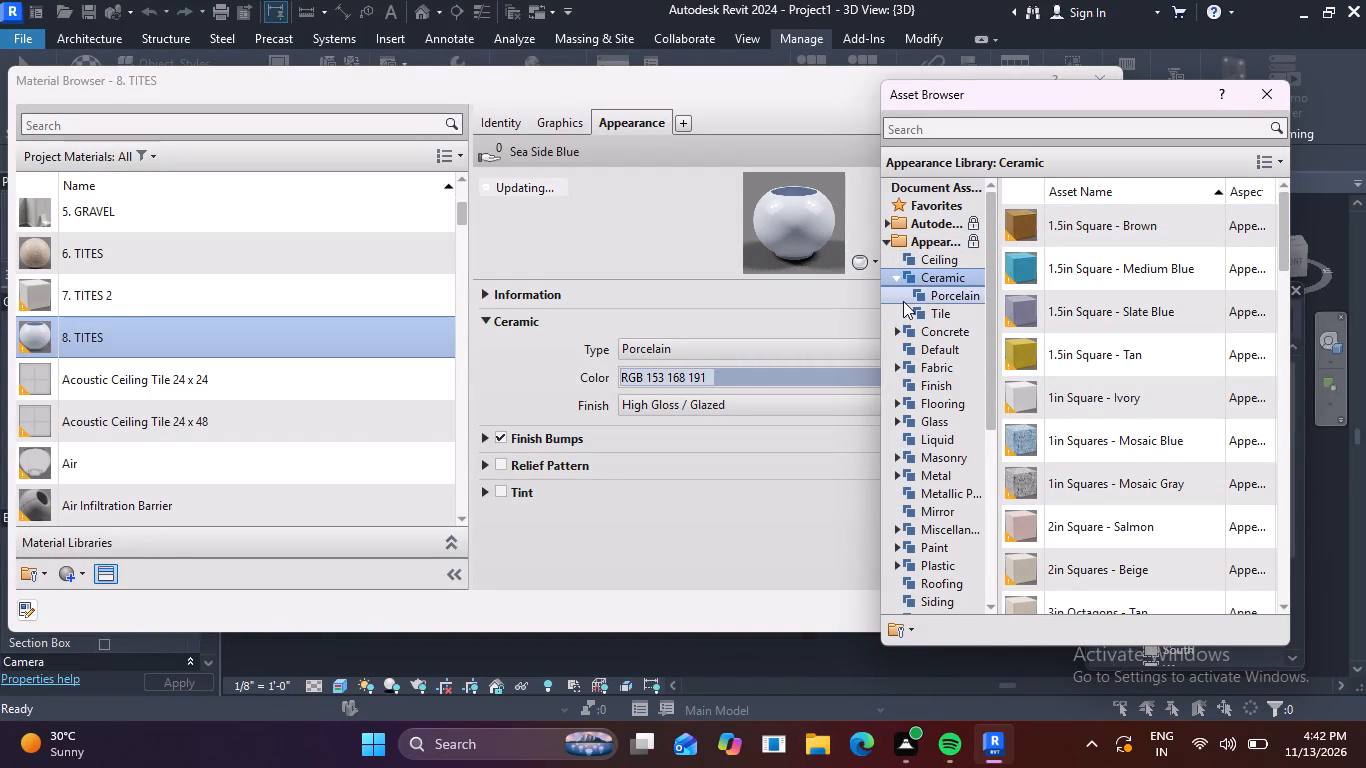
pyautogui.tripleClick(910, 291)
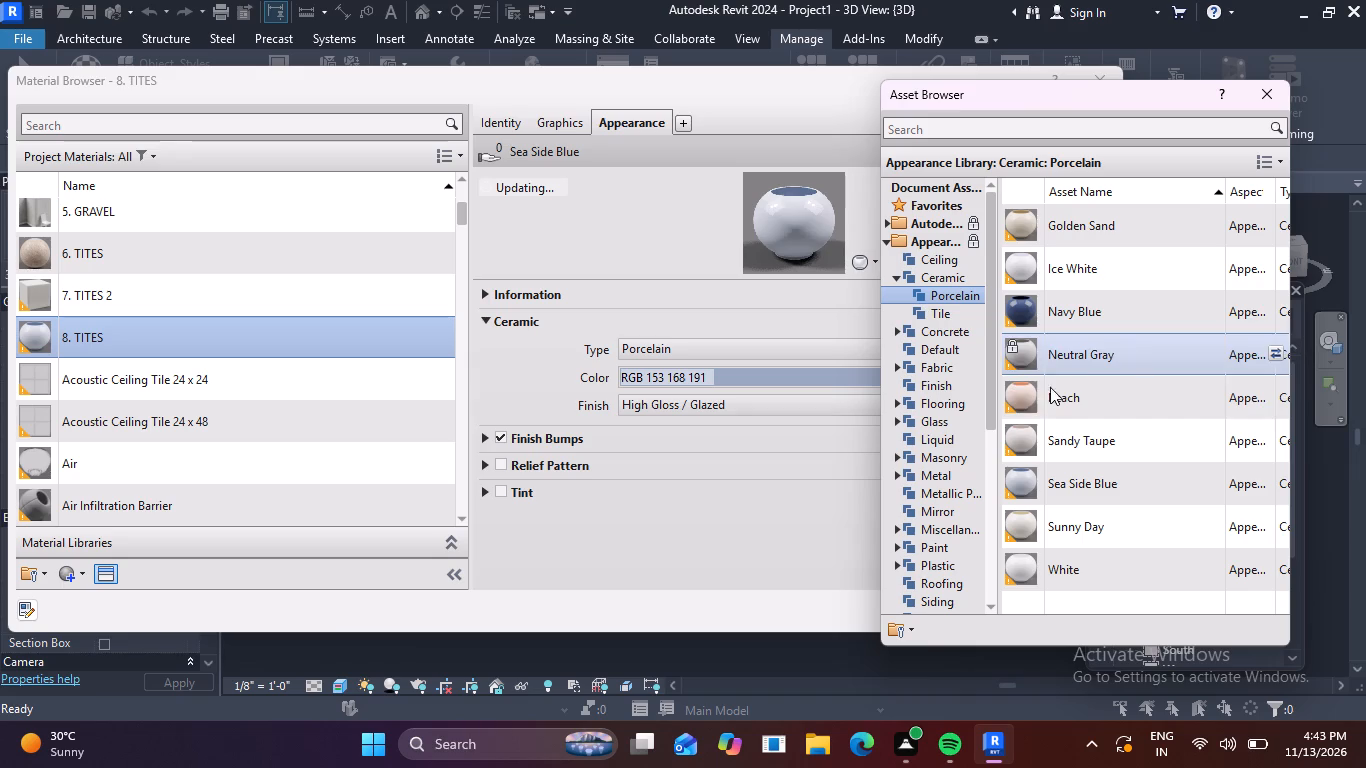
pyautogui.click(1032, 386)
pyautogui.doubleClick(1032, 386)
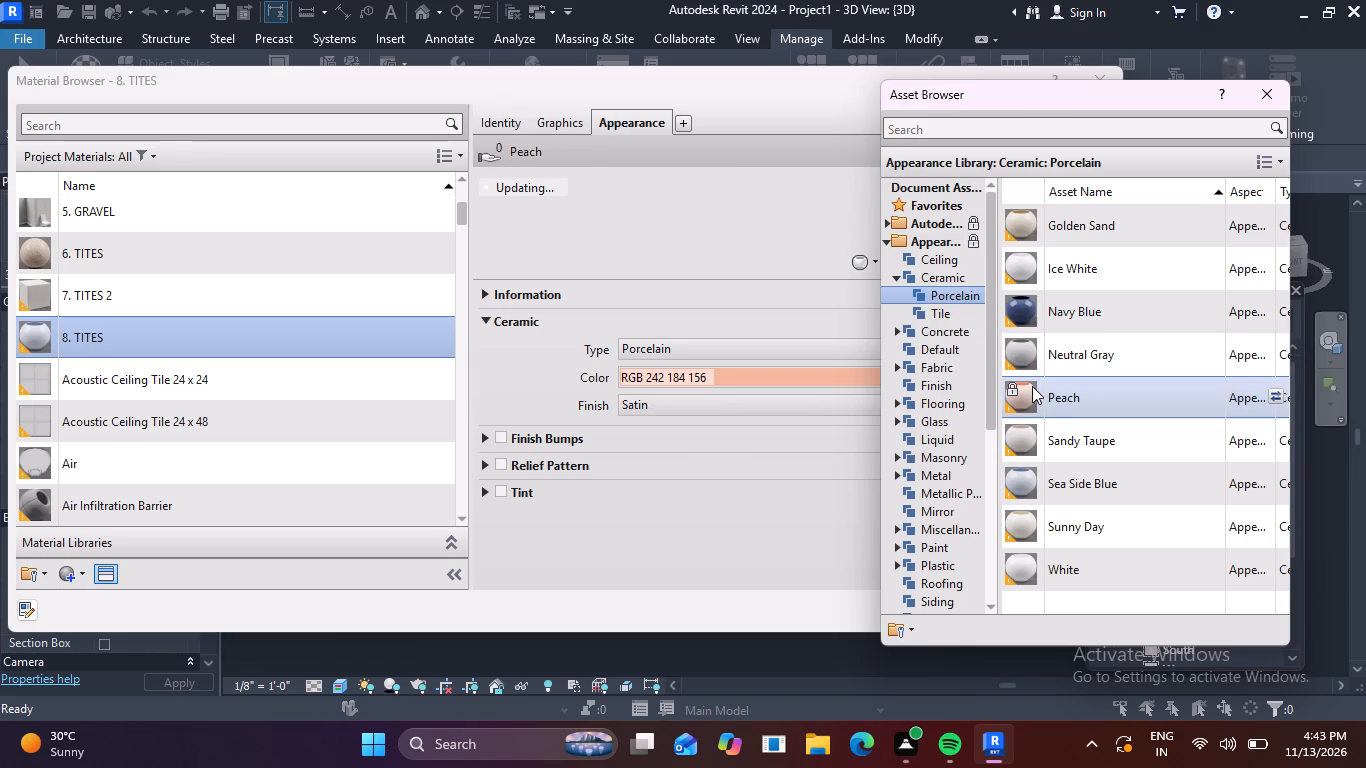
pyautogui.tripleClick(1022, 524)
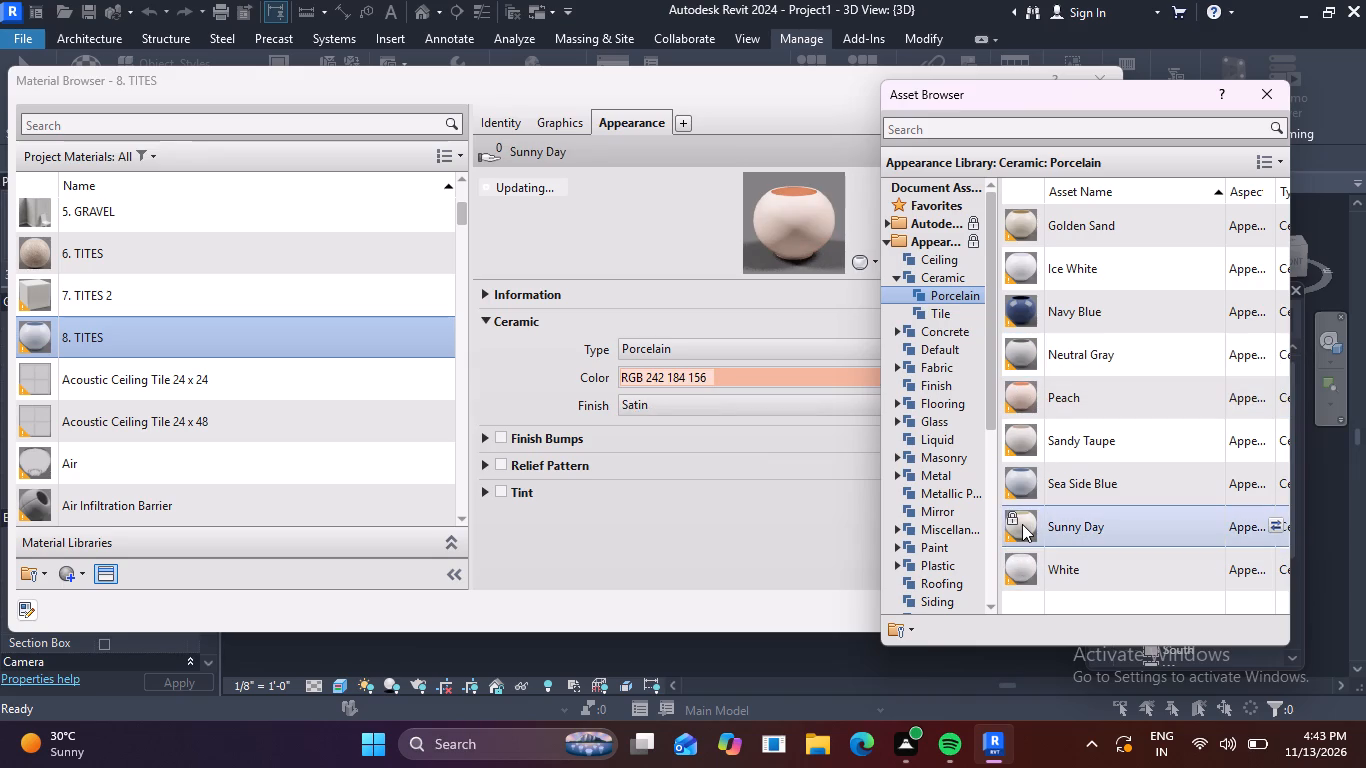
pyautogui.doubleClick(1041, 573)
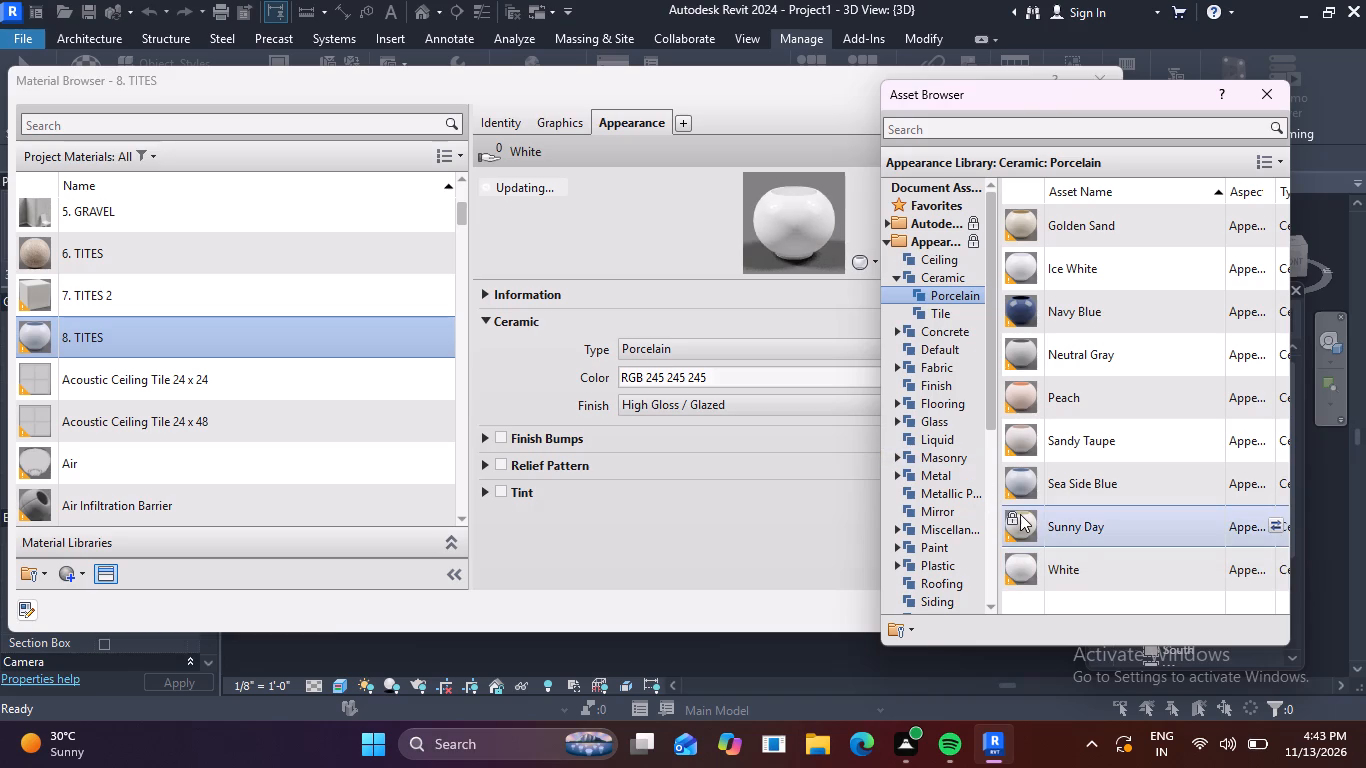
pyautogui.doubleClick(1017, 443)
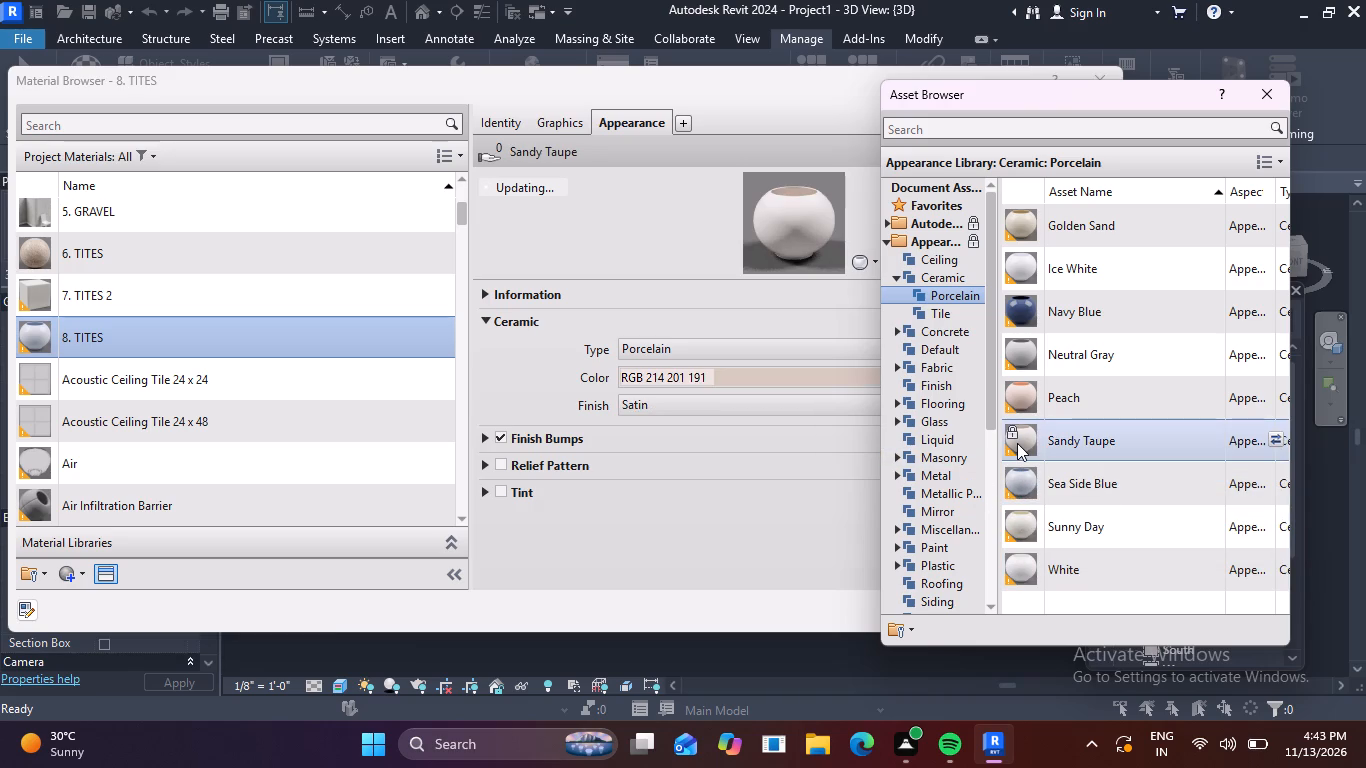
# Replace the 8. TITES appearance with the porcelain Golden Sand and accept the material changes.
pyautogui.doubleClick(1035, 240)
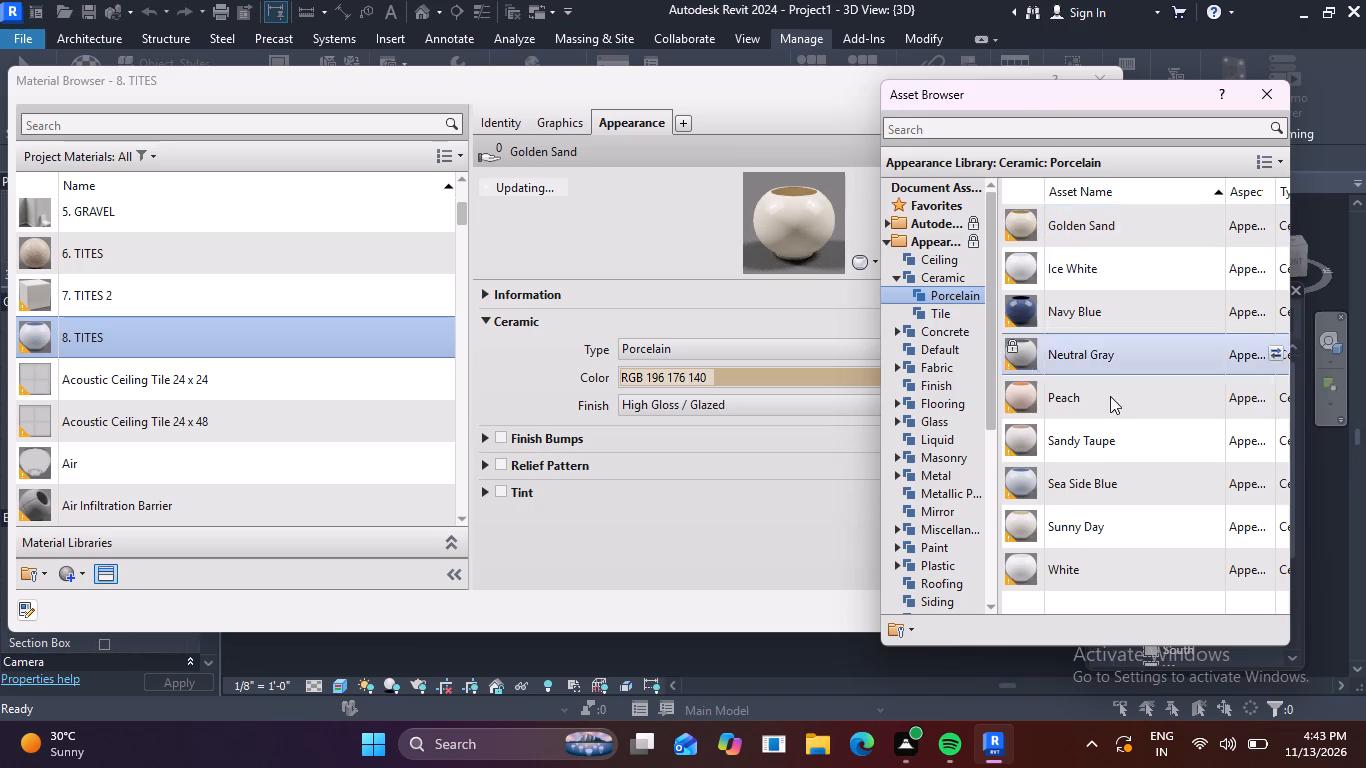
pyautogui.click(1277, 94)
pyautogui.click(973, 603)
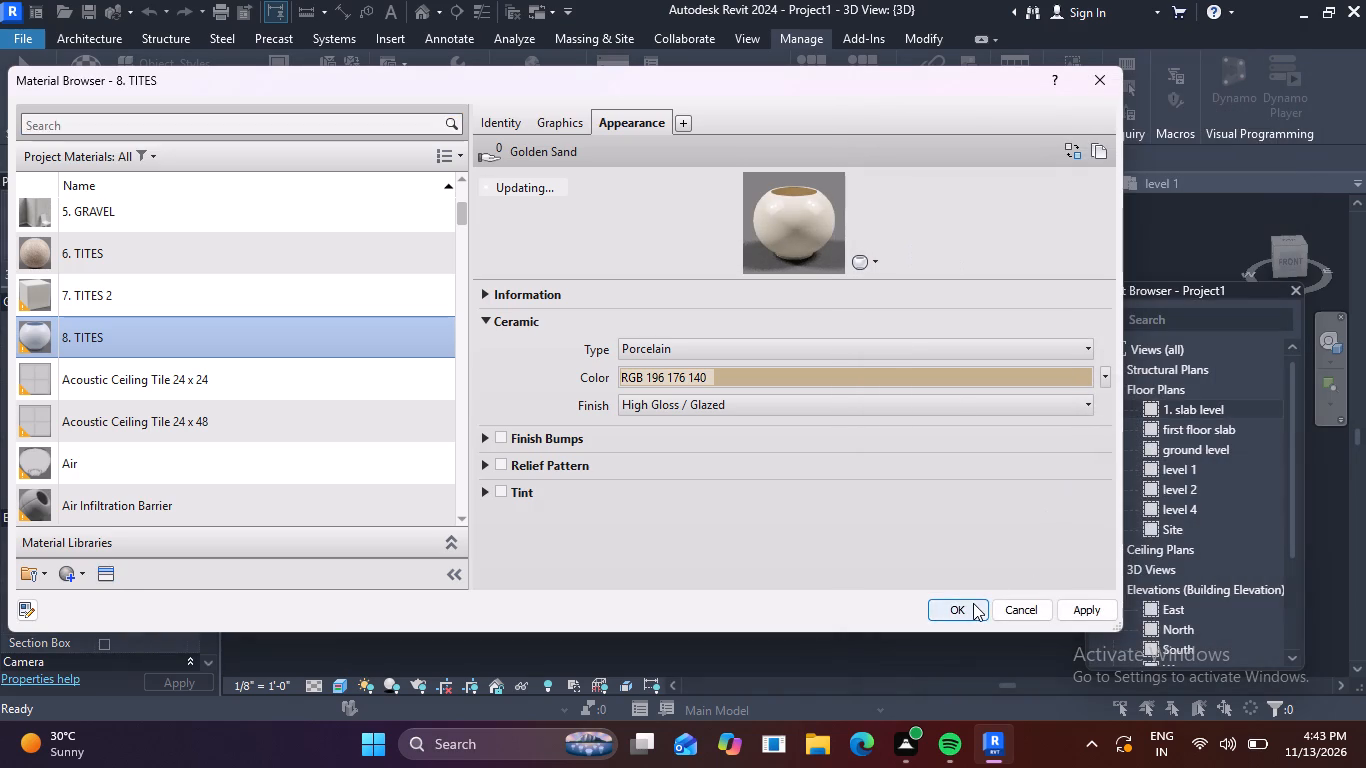
# Check the porch floor, replace the 8. TITES appearance with the porcelain Navy Blue and accept the material changes.
pyautogui.scroll(-1, 837, 552)
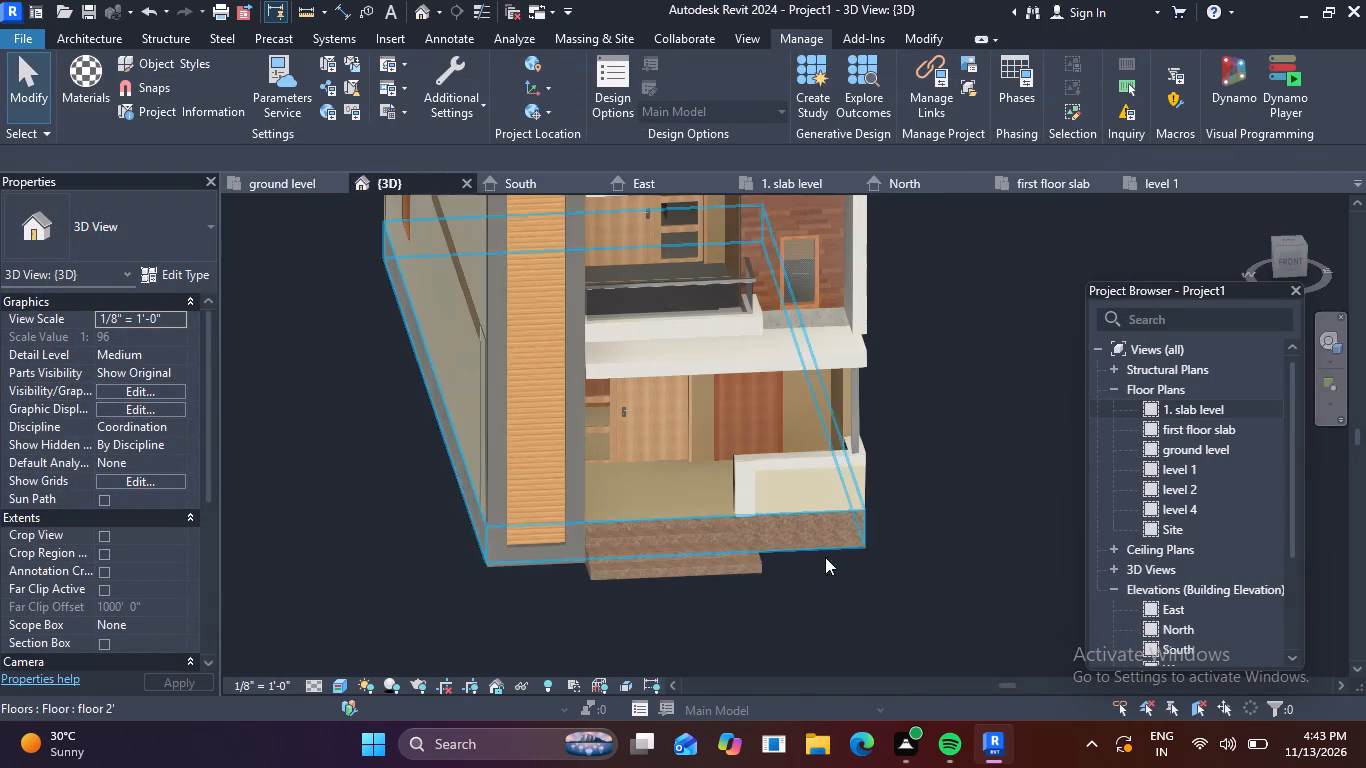
pyautogui.scroll(5, 669, 493)
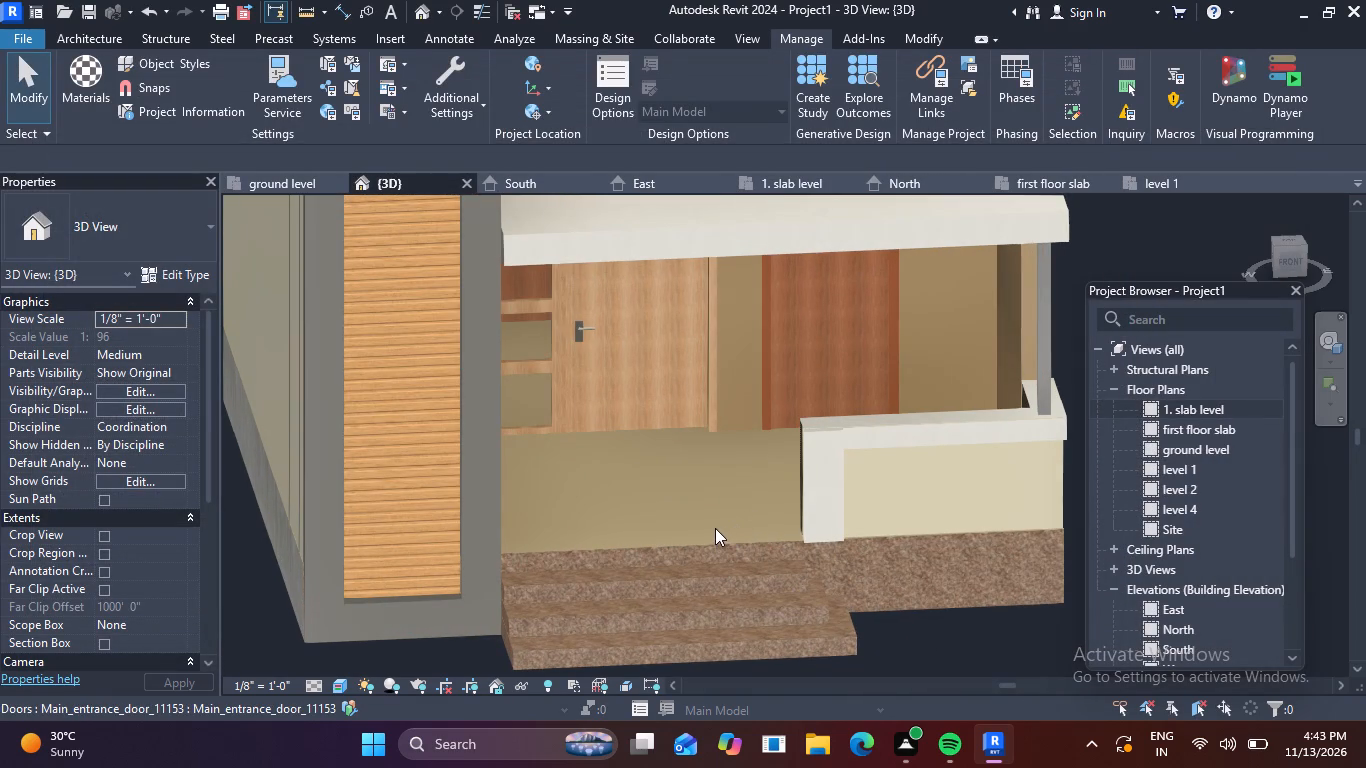
pyautogui.scroll(-1, 745, 531)
pyautogui.moveTo(742, 538); pyautogui.dragTo(680, 542, button='middle')
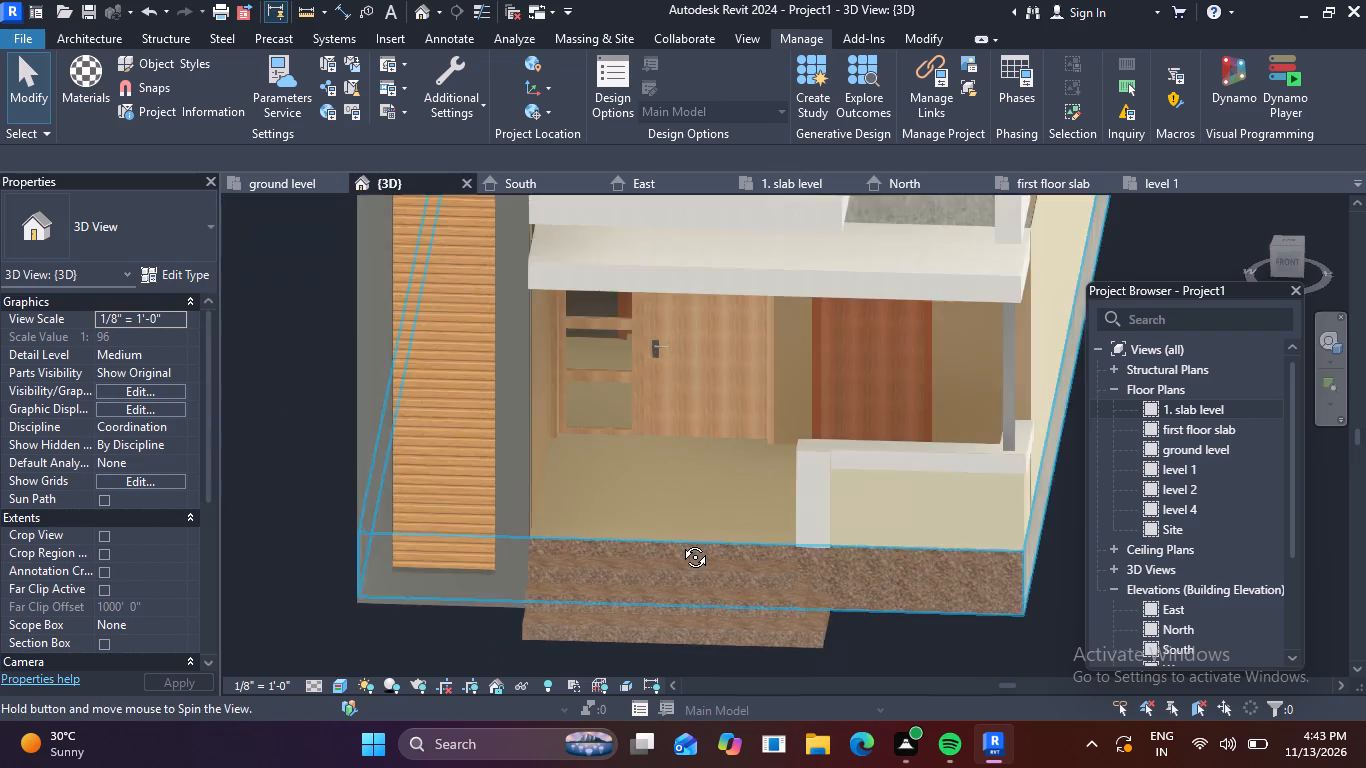
pyautogui.moveTo(680, 542); pyautogui.dragTo(633, 542, button='middle')
pyautogui.scroll(3, 739, 481)
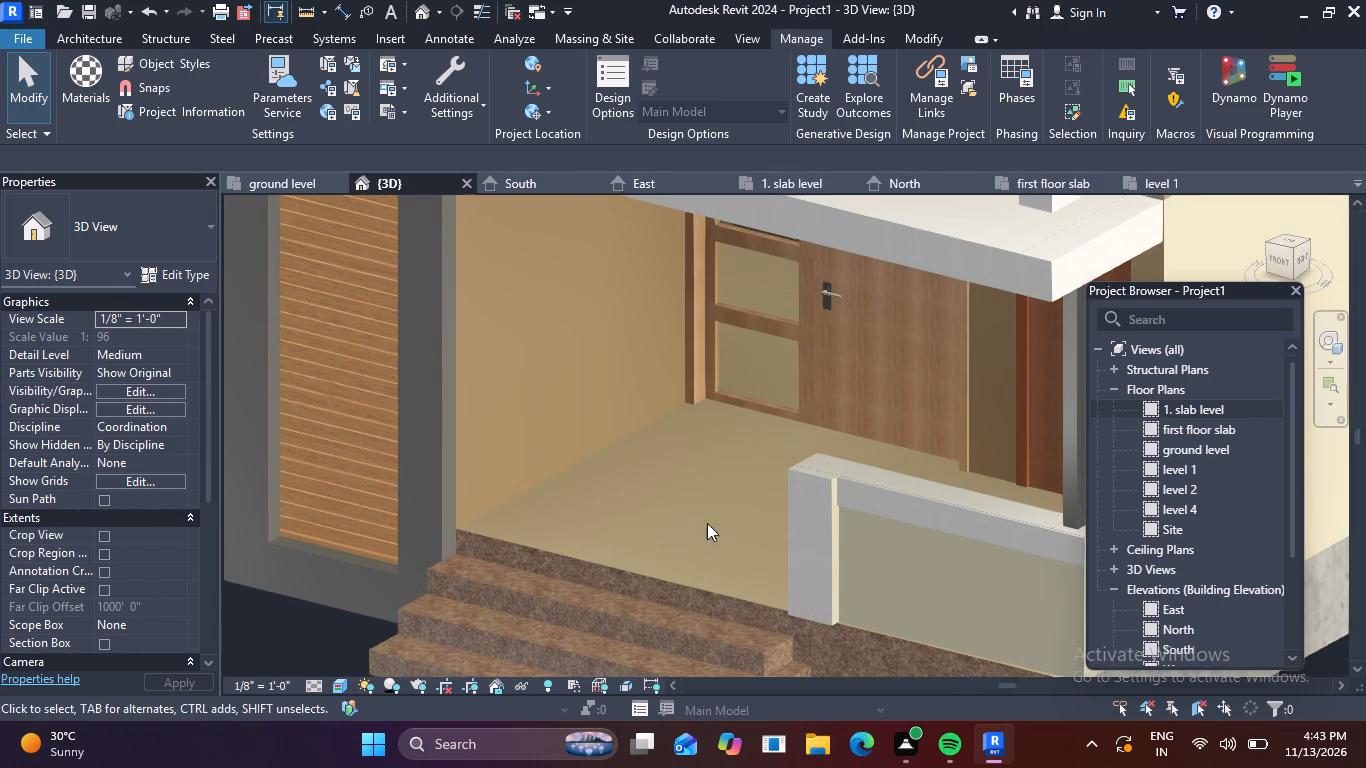
pyautogui.doubleClick(67, 72)
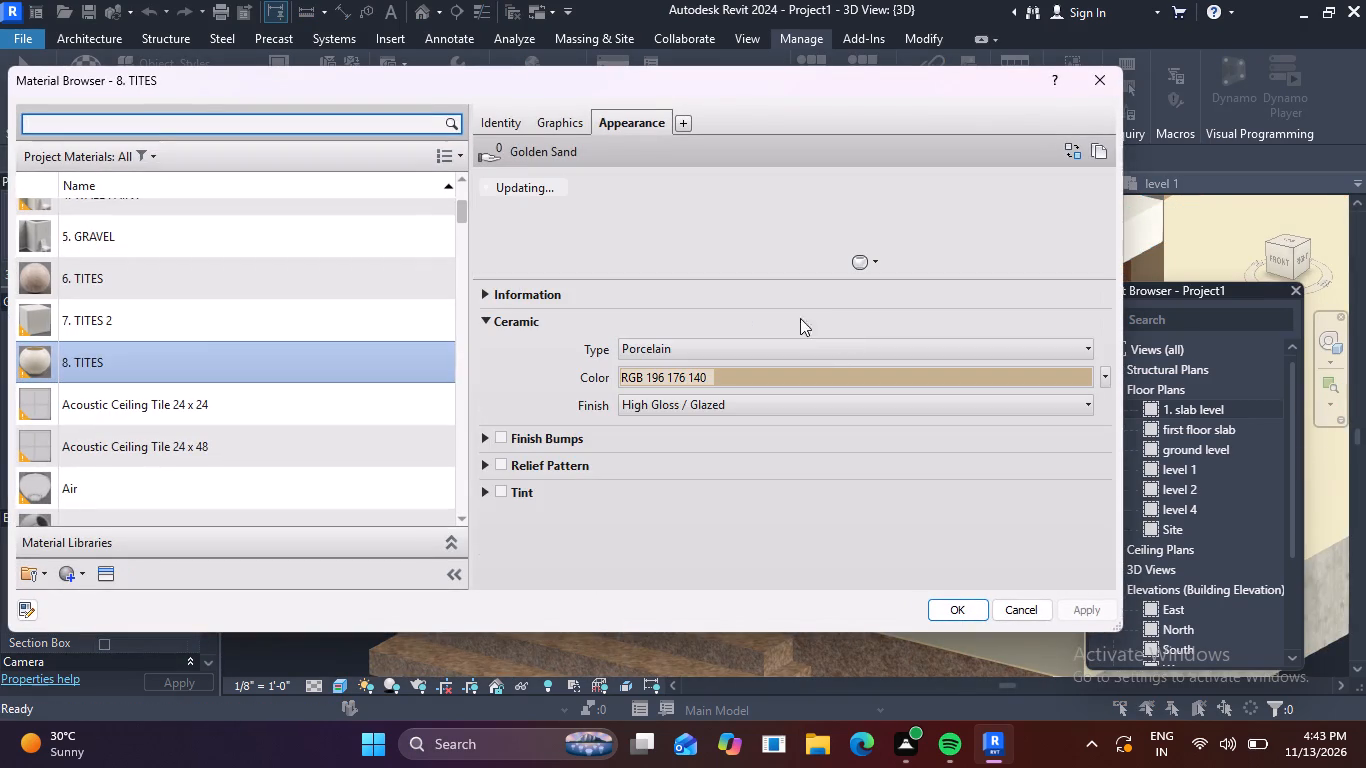
pyautogui.click(105, 574)
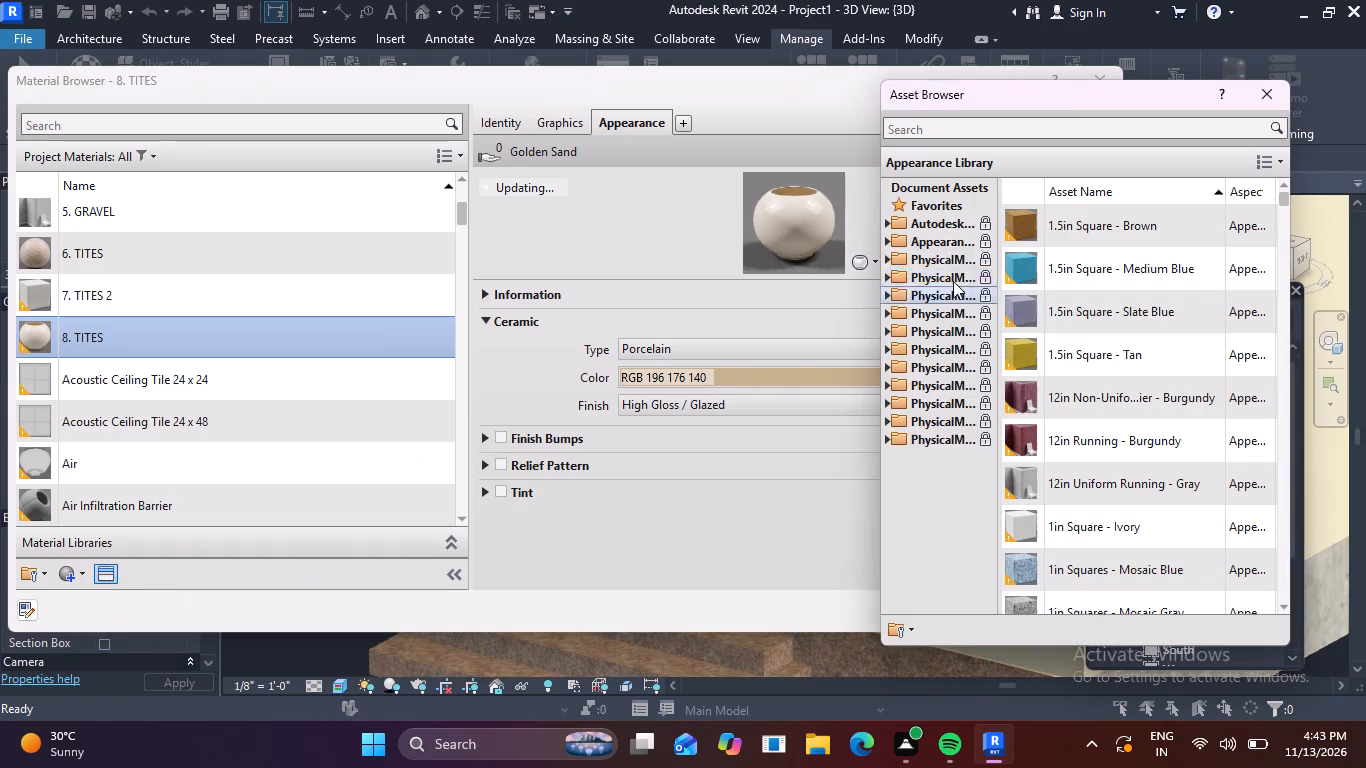
pyautogui.doubleClick(889, 241)
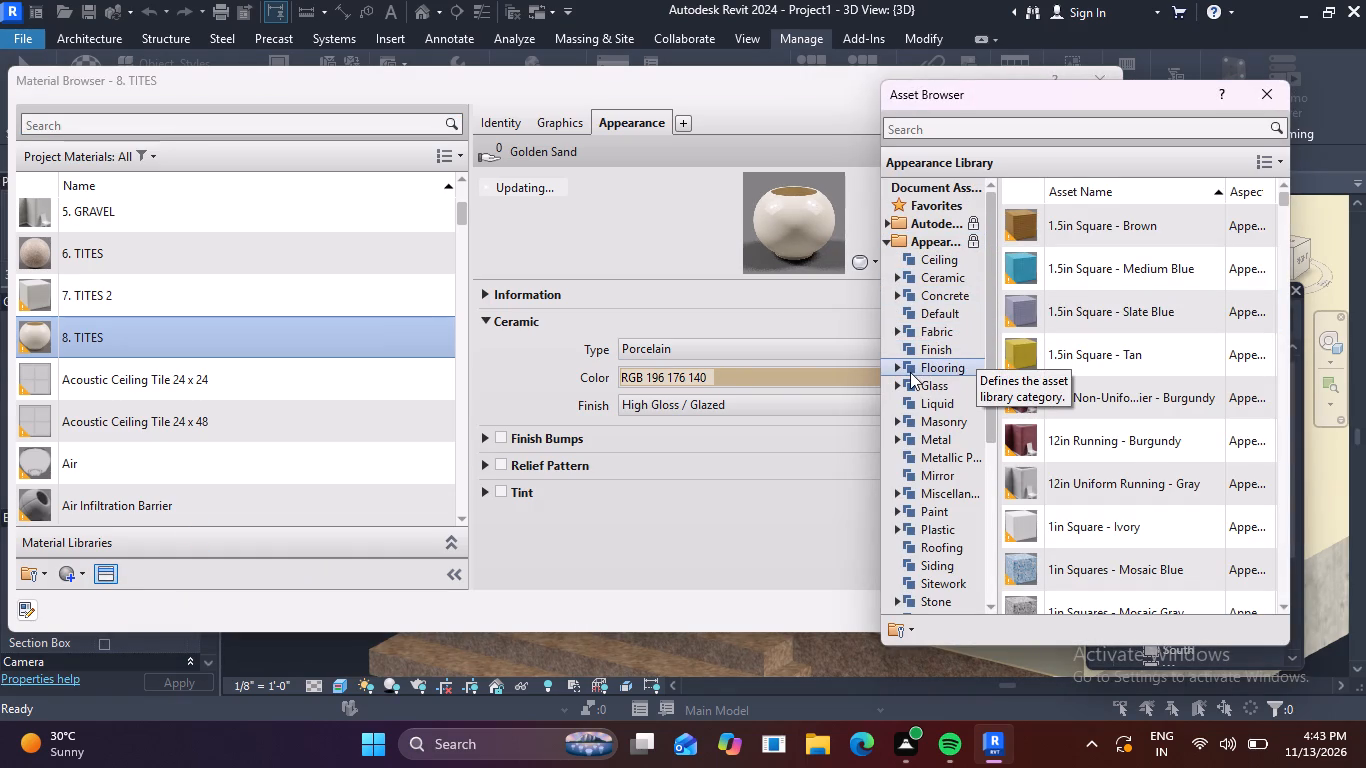
pyautogui.doubleClick(892, 279)
pyautogui.doubleClick(892, 279)
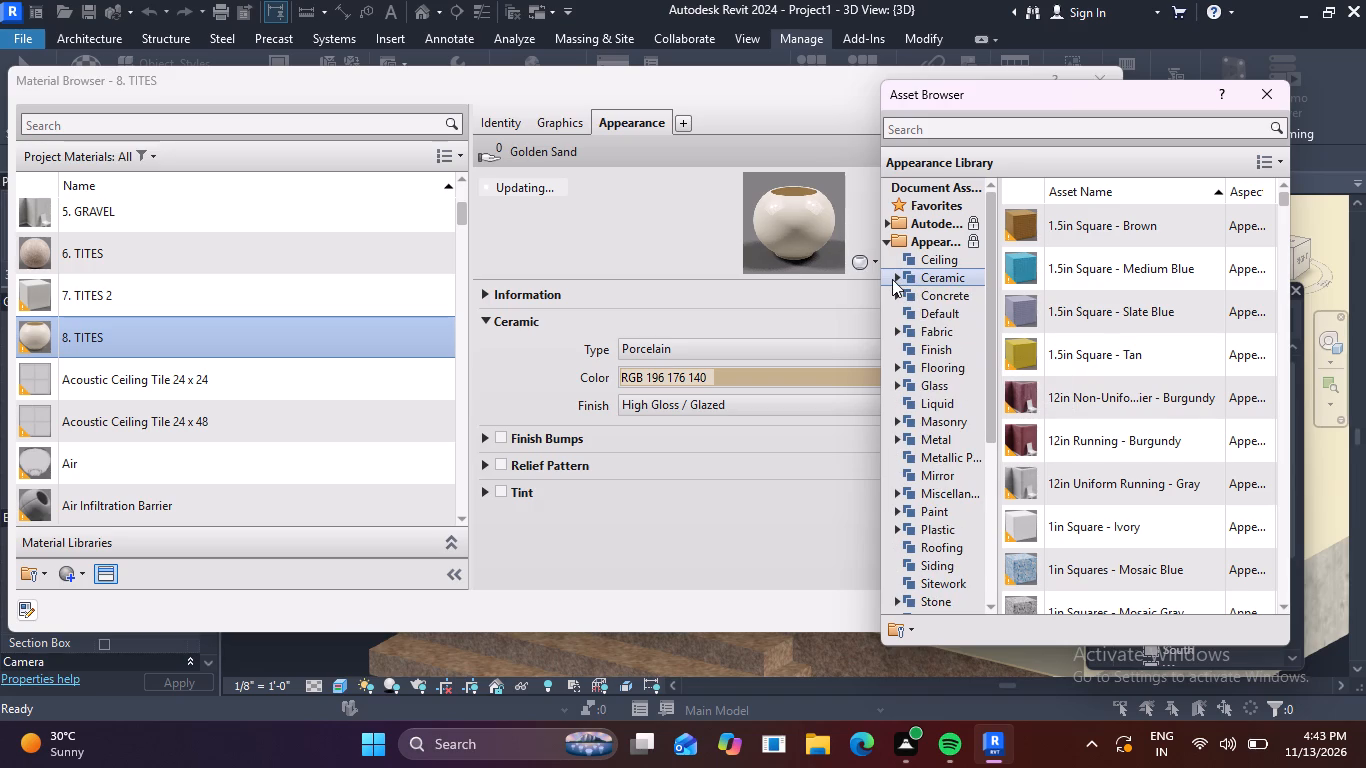
pyautogui.click(892, 279)
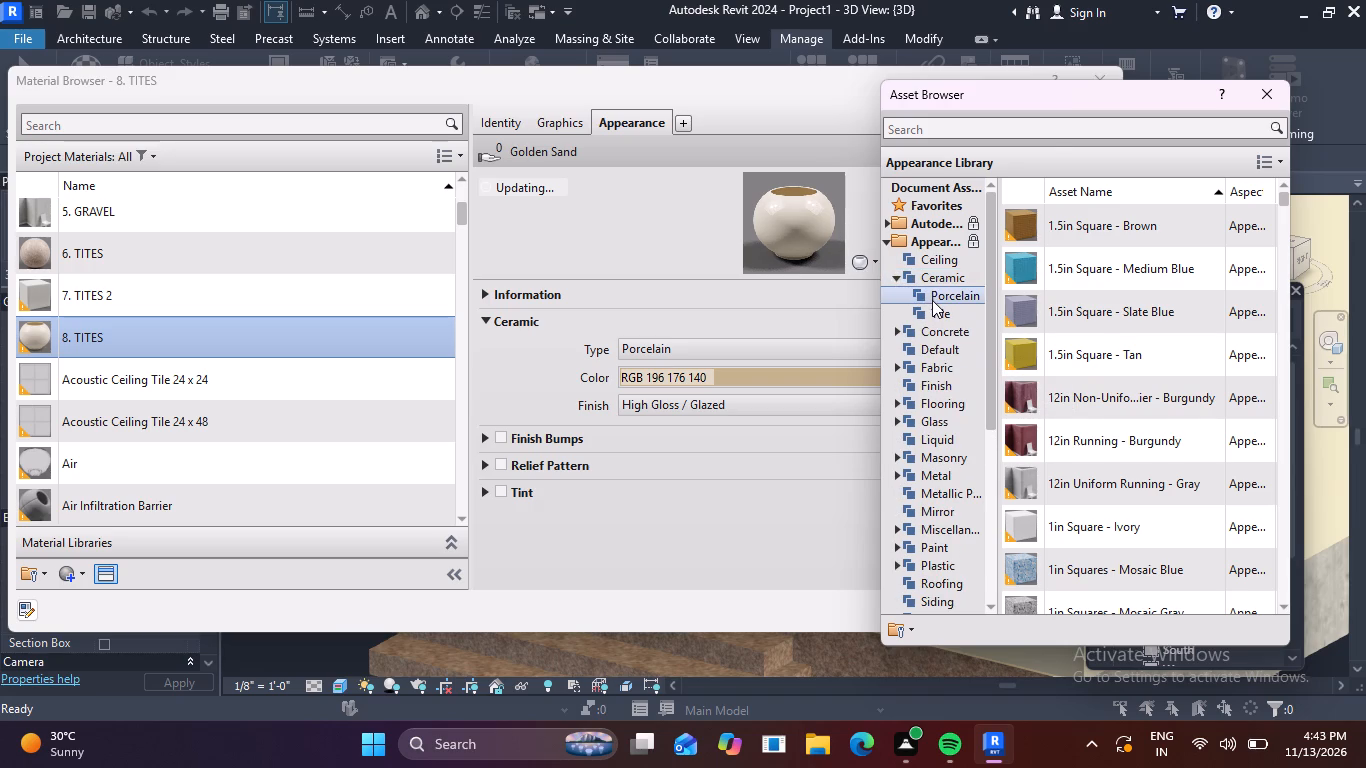
pyautogui.doubleClick(932, 300)
pyautogui.doubleClick(1073, 315)
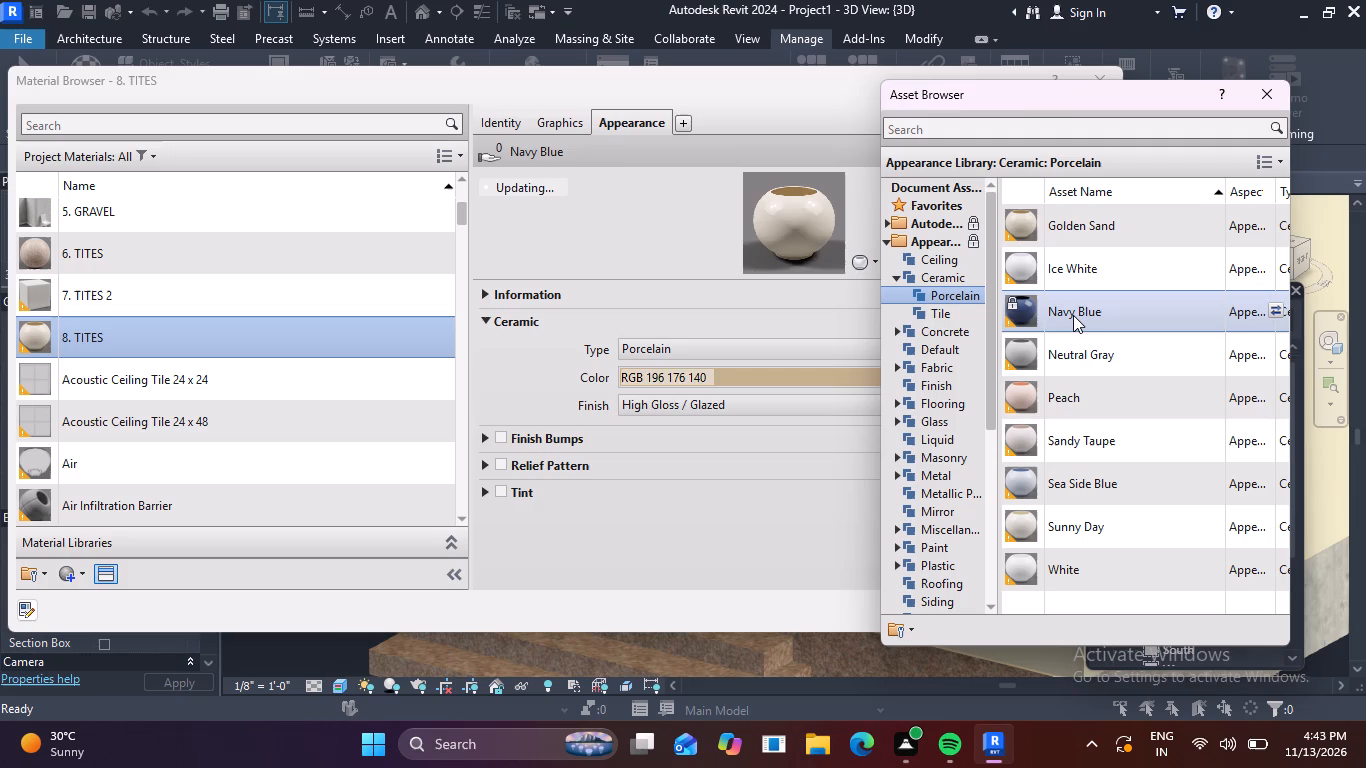
pyautogui.click(1267, 103)
pyautogui.moveTo(947, 606); pyautogui.dragTo(938, 606)
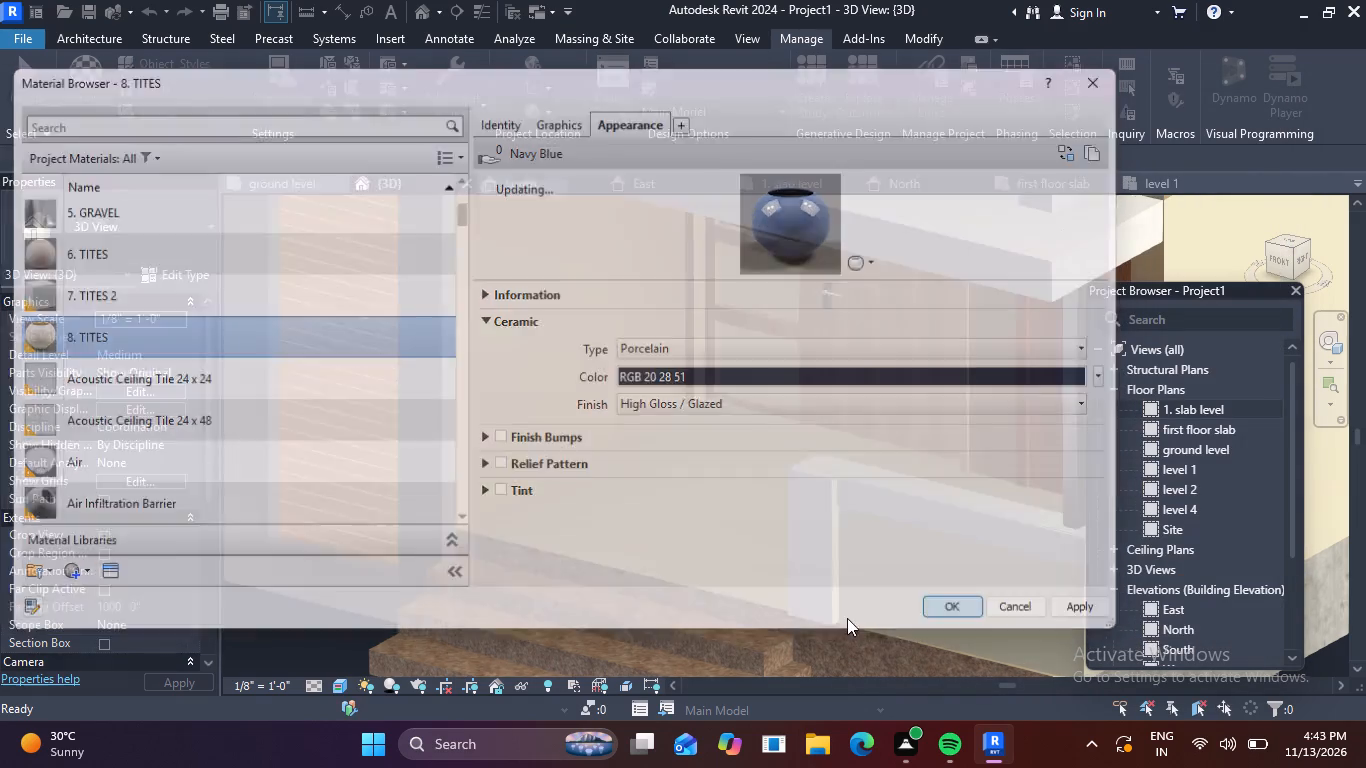
# Examine the navy blue porch floor against the facade and granite steps from the front and both sides.
pyautogui.scroll(-4, 802, 523)
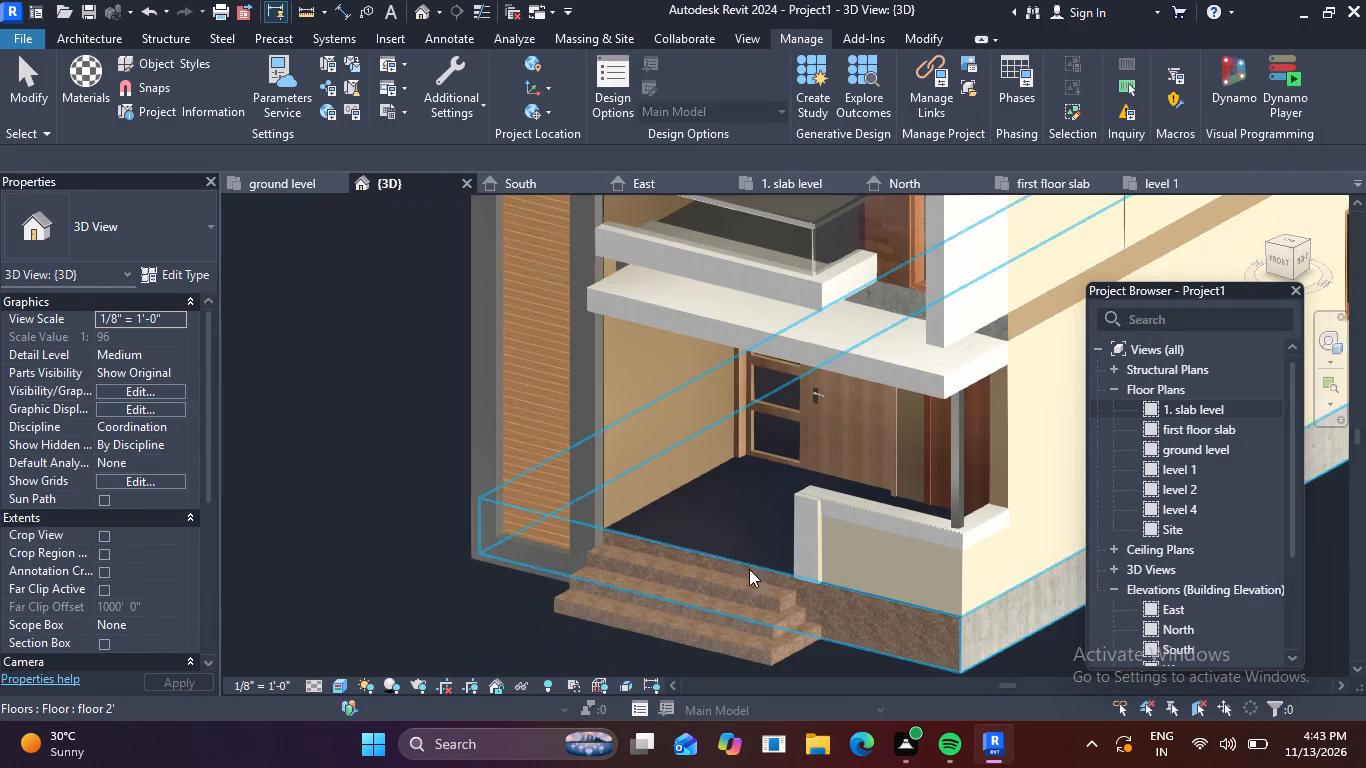
pyautogui.keyDown('shift'); pyautogui.moveTo(721, 609); pyautogui.dragTo(819, 519, button='middle'); pyautogui.keyUp('shift')
pyautogui.scroll(-2, 819, 519)
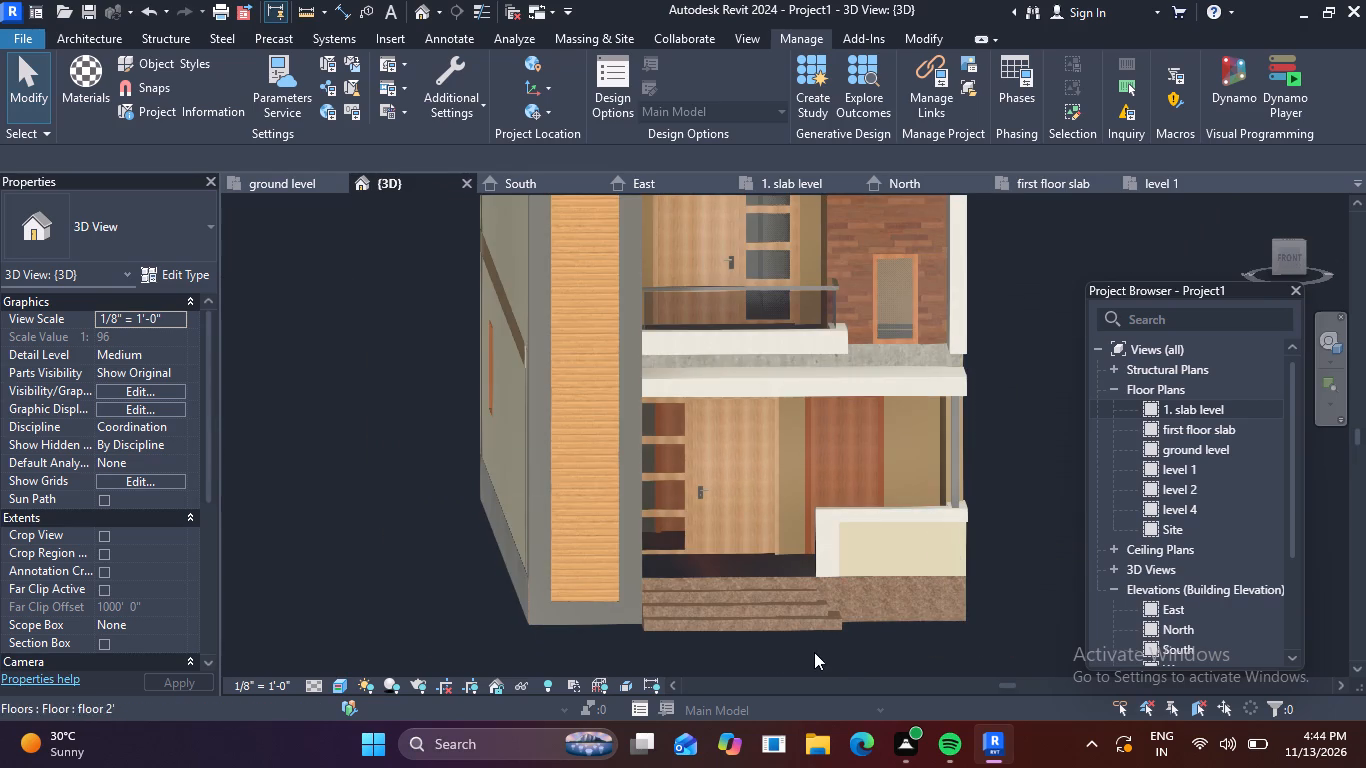
pyautogui.scroll(-1, 806, 653)
pyautogui.keyDown('shift'); pyautogui.moveTo(786, 655); pyautogui.dragTo(720, 671, button='middle'); pyautogui.keyUp('shift')
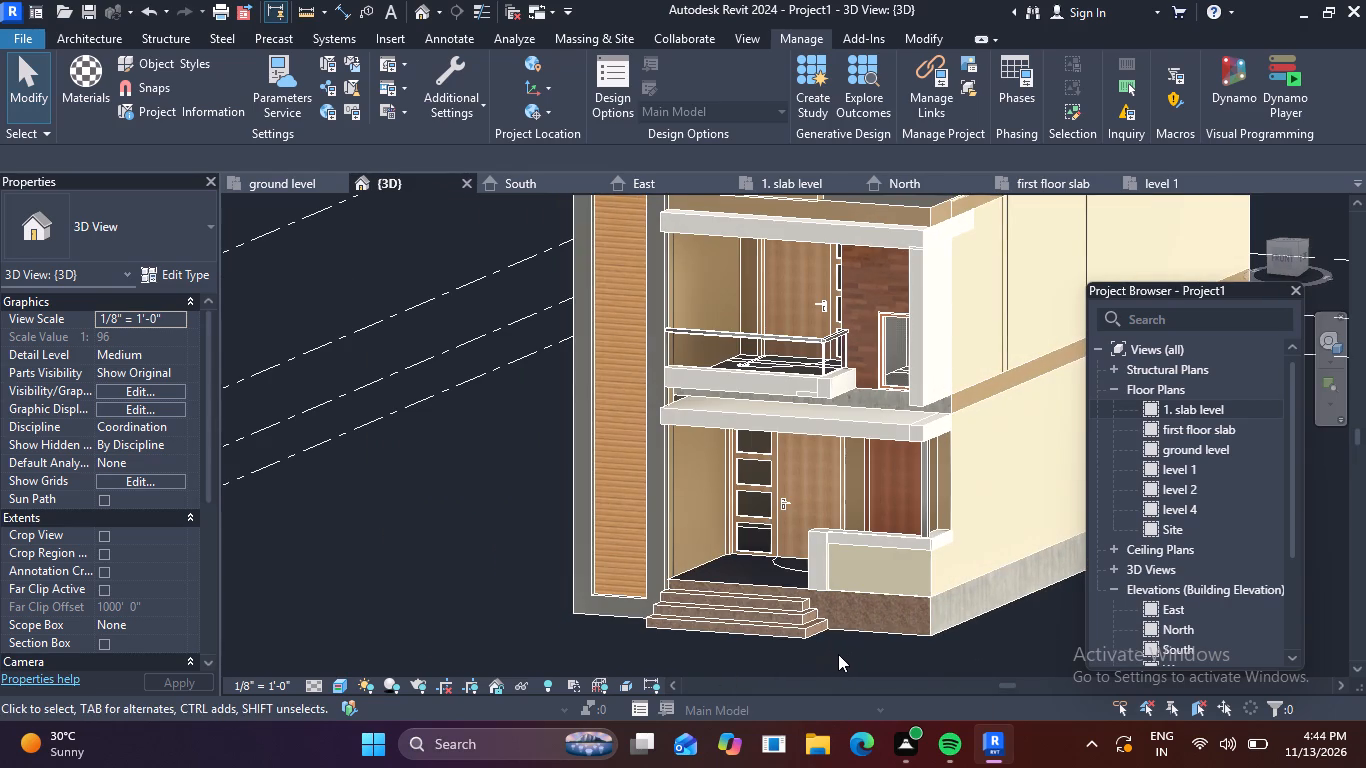
pyautogui.moveTo(818, 655); pyautogui.dragTo(958, 648, button='middle')
pyautogui.keyDown('shift'); pyautogui.scroll(-1, 852, 664); pyautogui.keyUp('shift')
pyautogui.scroll(3, 815, 593)
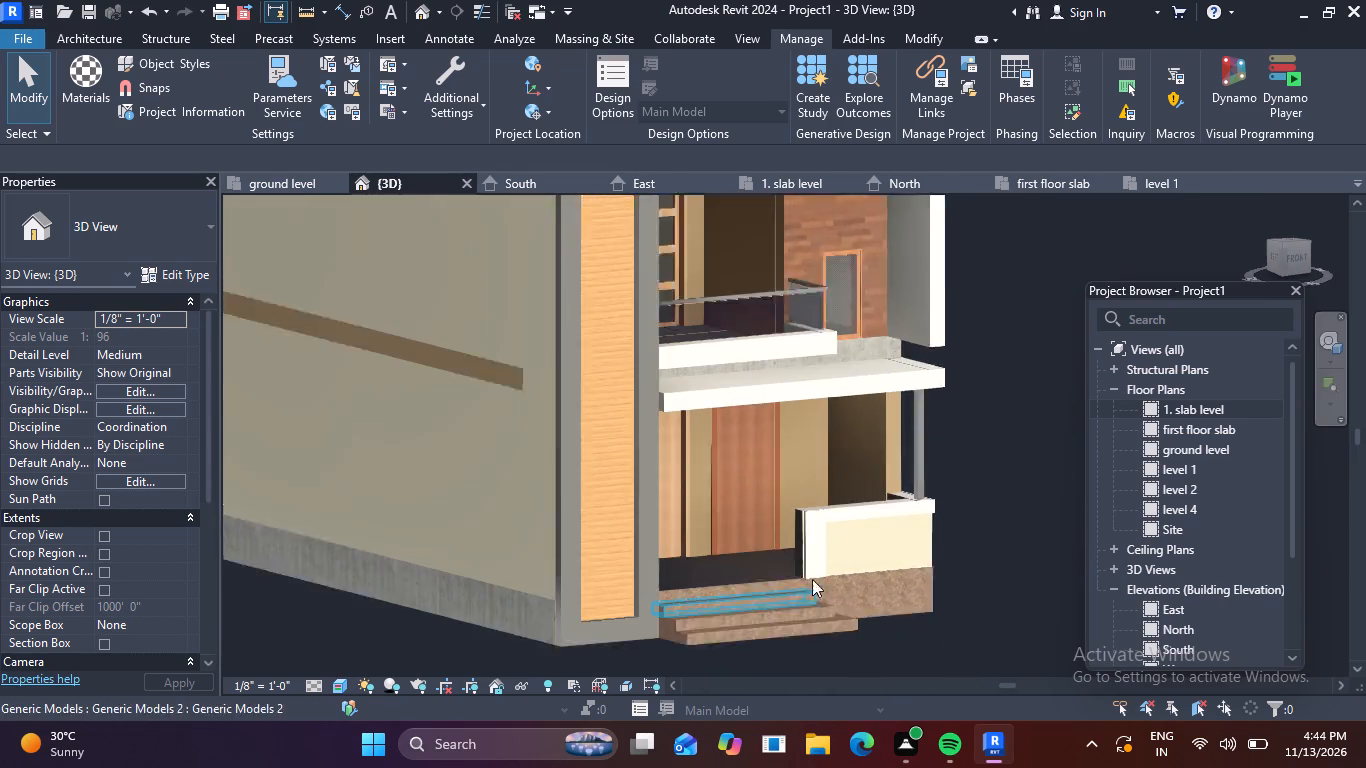
pyautogui.scroll(1, 812, 579)
pyautogui.keyDown('shift'); pyautogui.moveTo(913, 579); pyautogui.dragTo(910, 653, button='middle'); pyautogui.keyUp('shift')
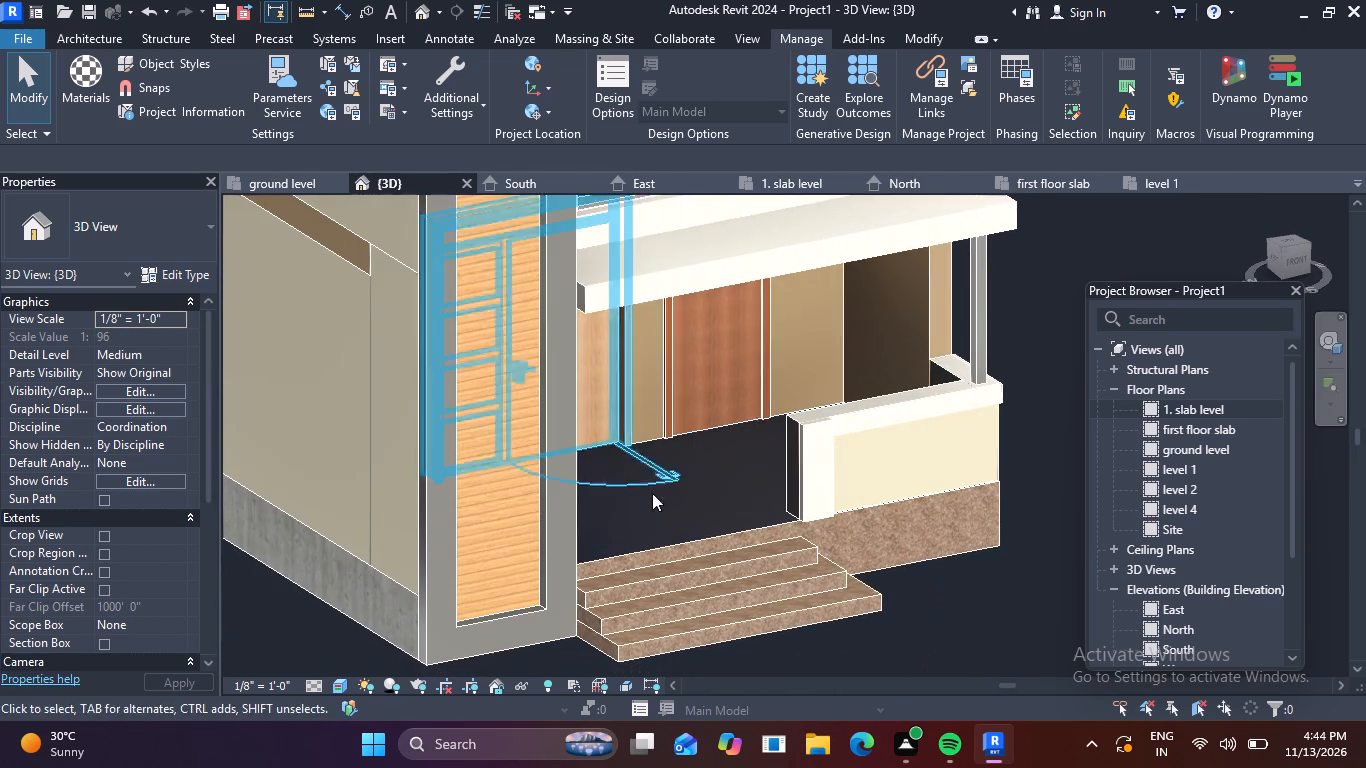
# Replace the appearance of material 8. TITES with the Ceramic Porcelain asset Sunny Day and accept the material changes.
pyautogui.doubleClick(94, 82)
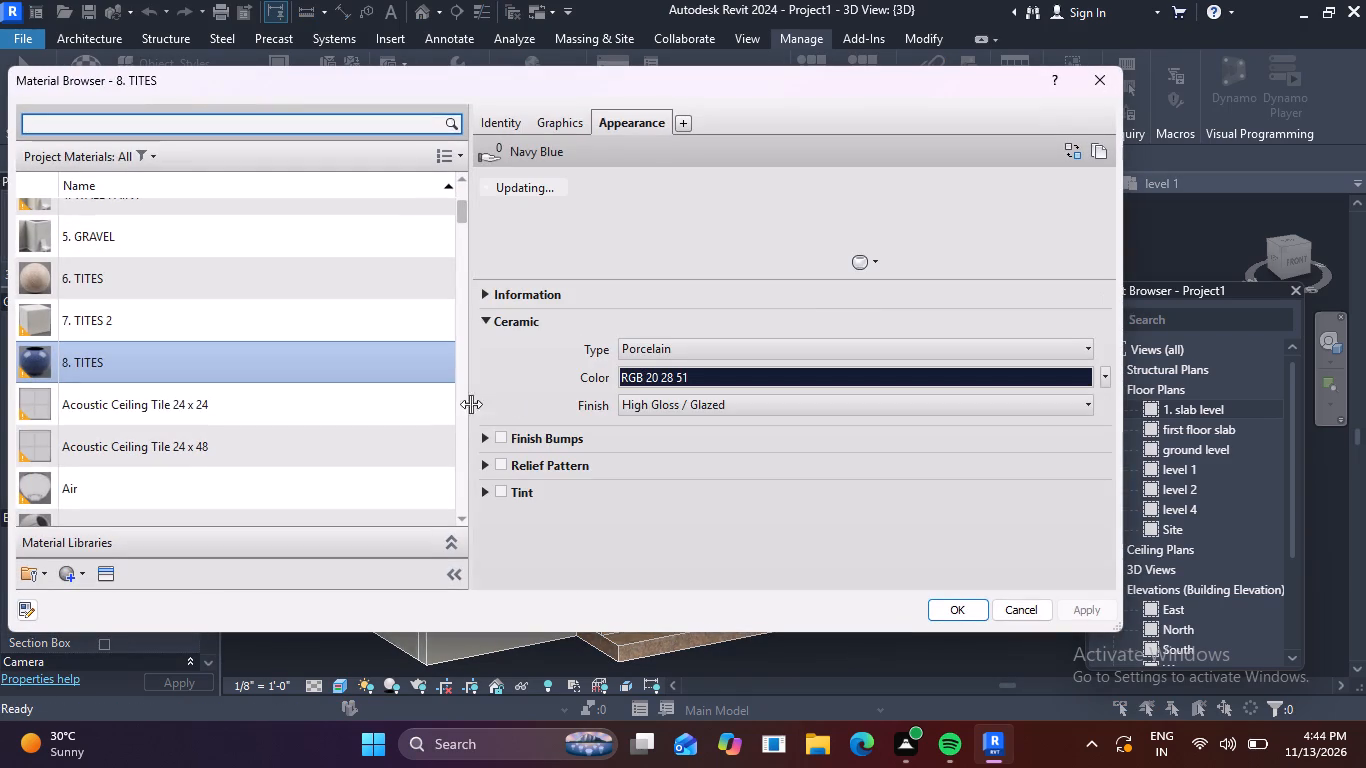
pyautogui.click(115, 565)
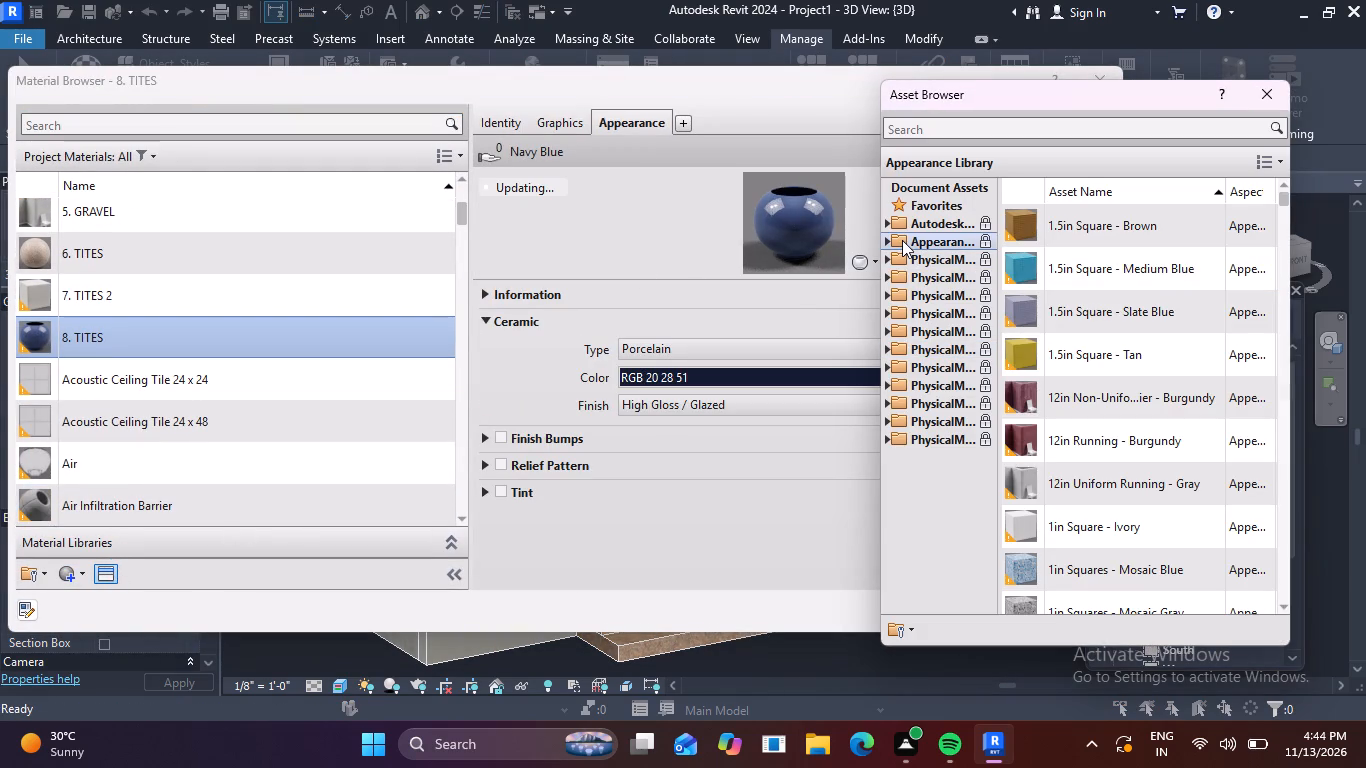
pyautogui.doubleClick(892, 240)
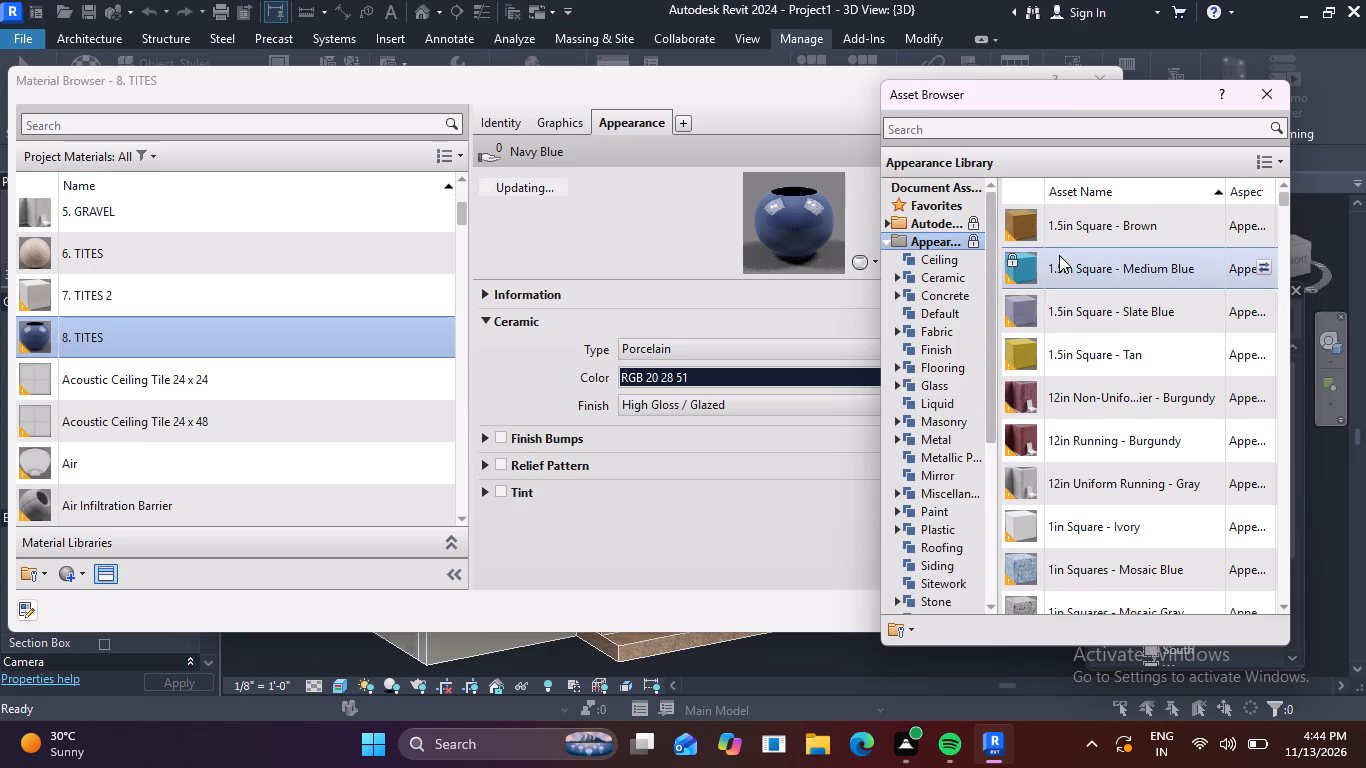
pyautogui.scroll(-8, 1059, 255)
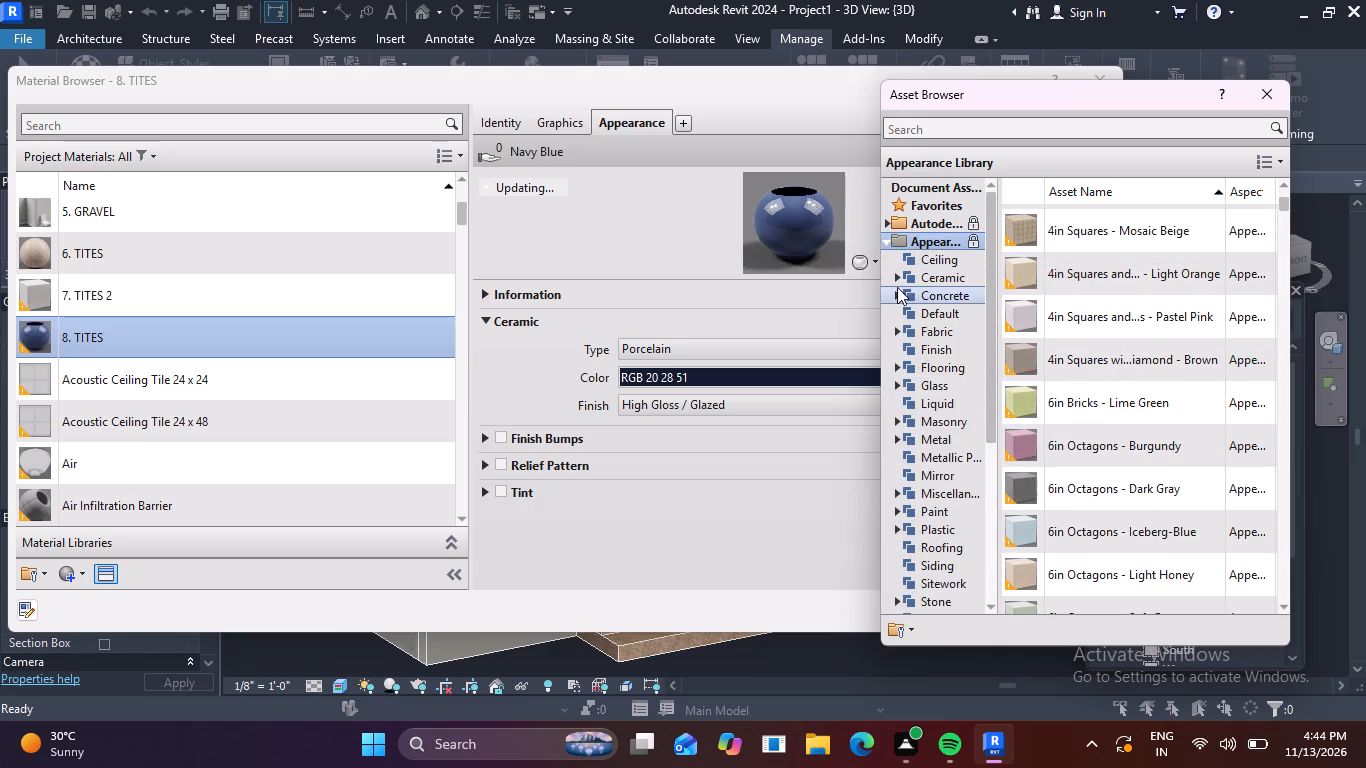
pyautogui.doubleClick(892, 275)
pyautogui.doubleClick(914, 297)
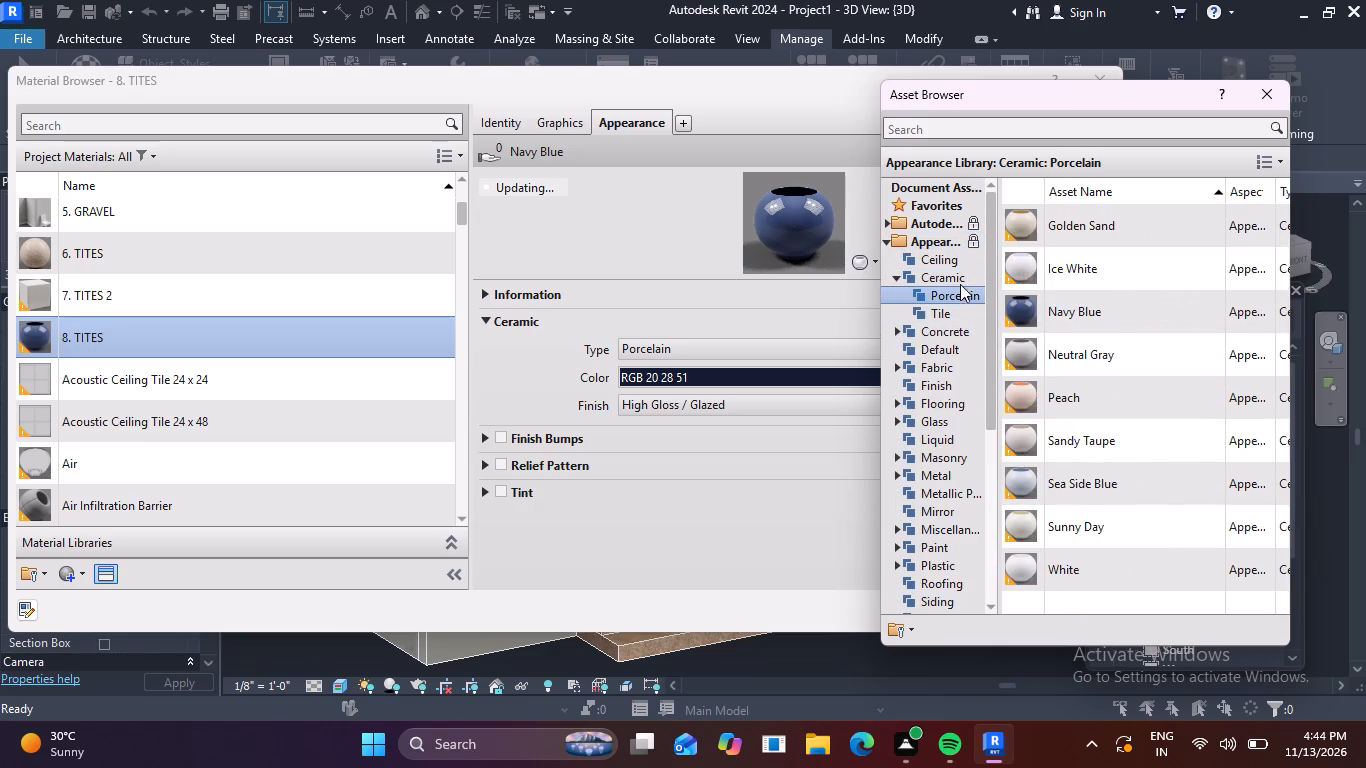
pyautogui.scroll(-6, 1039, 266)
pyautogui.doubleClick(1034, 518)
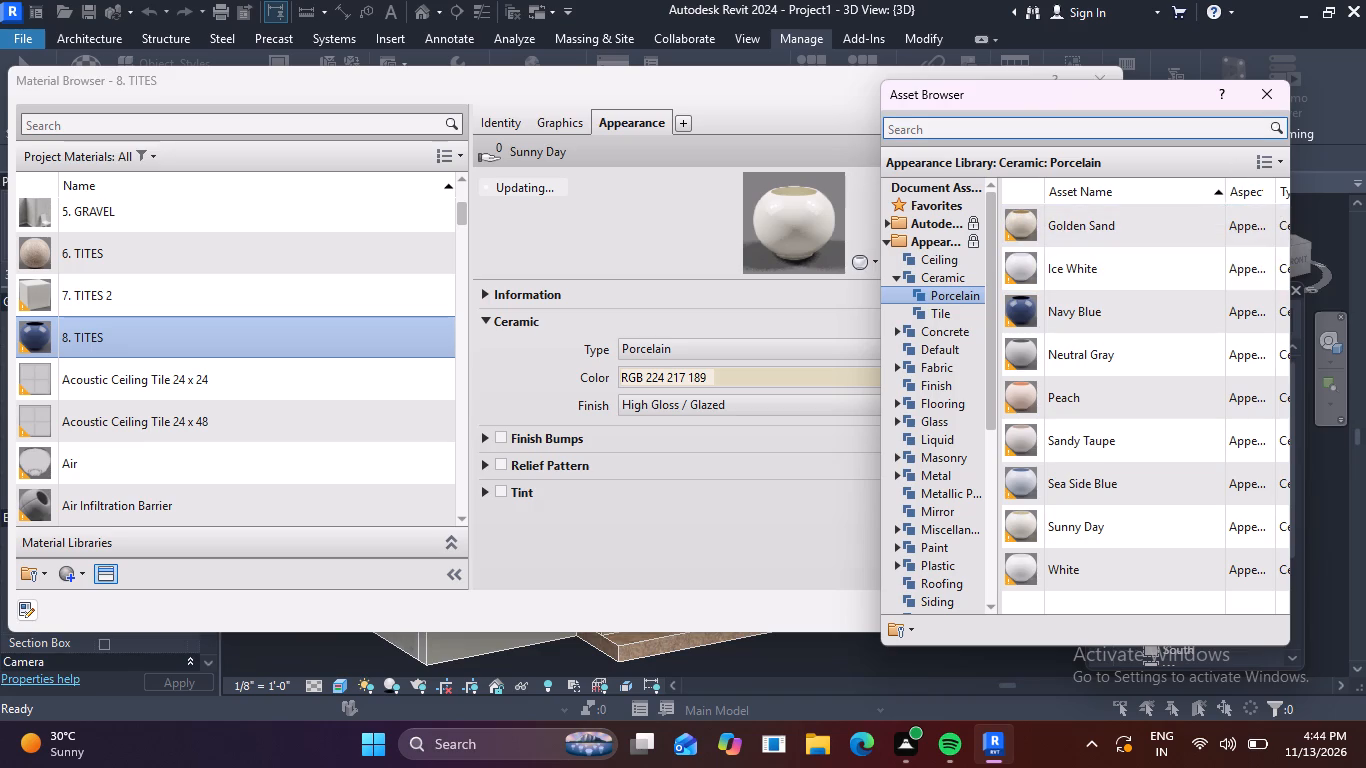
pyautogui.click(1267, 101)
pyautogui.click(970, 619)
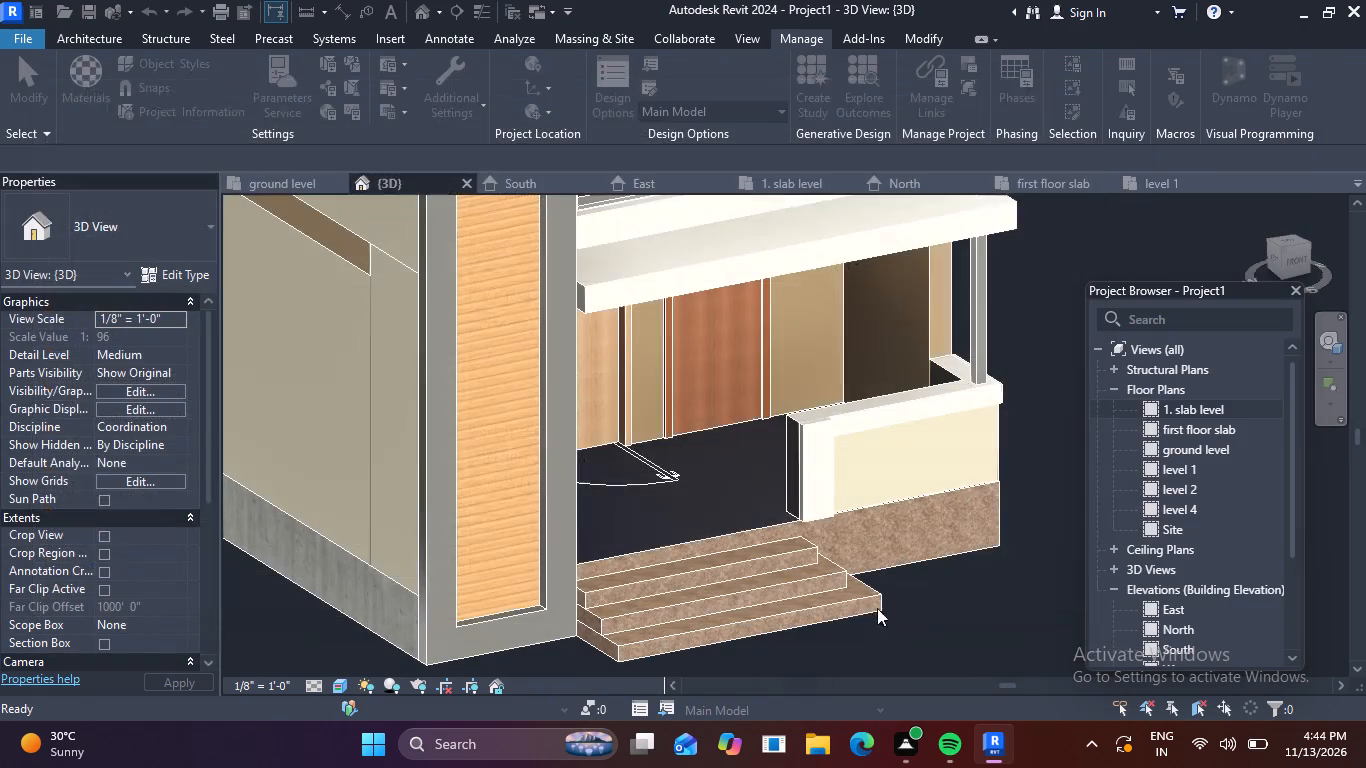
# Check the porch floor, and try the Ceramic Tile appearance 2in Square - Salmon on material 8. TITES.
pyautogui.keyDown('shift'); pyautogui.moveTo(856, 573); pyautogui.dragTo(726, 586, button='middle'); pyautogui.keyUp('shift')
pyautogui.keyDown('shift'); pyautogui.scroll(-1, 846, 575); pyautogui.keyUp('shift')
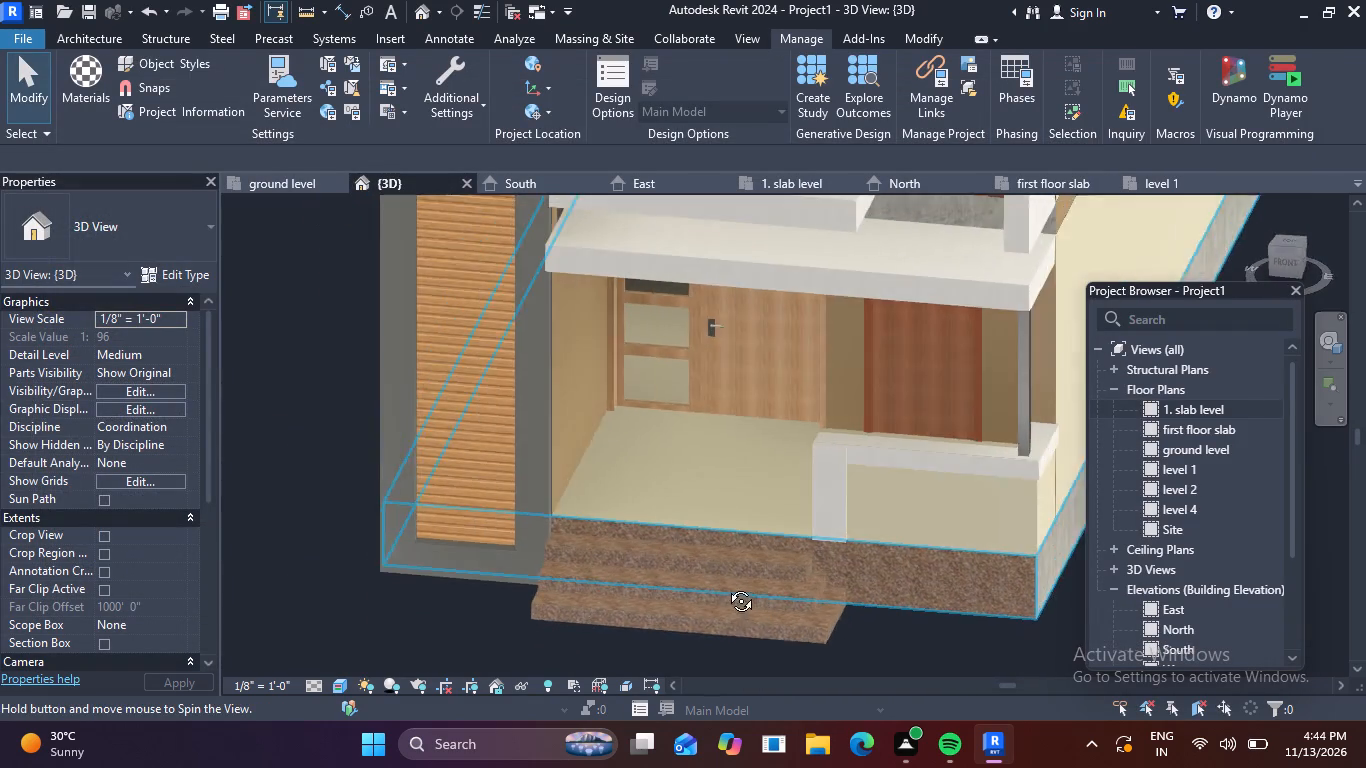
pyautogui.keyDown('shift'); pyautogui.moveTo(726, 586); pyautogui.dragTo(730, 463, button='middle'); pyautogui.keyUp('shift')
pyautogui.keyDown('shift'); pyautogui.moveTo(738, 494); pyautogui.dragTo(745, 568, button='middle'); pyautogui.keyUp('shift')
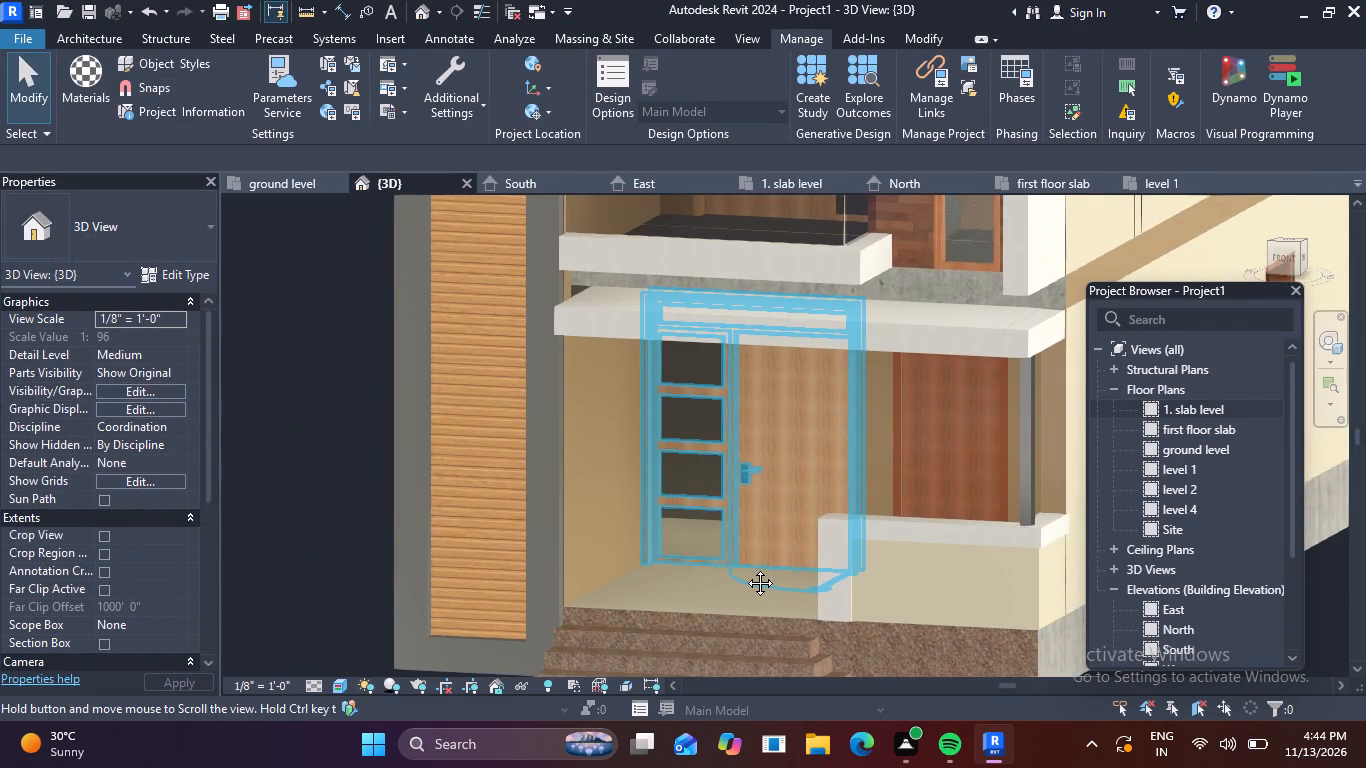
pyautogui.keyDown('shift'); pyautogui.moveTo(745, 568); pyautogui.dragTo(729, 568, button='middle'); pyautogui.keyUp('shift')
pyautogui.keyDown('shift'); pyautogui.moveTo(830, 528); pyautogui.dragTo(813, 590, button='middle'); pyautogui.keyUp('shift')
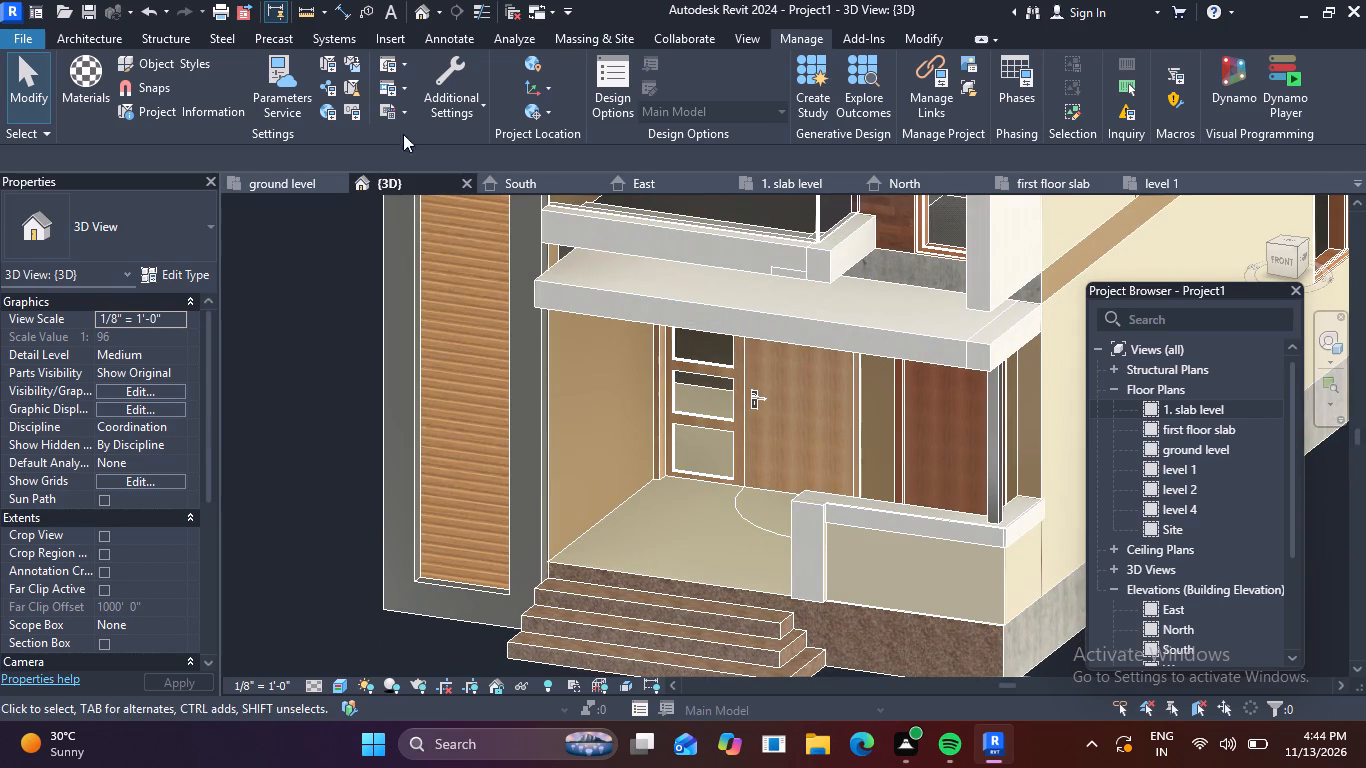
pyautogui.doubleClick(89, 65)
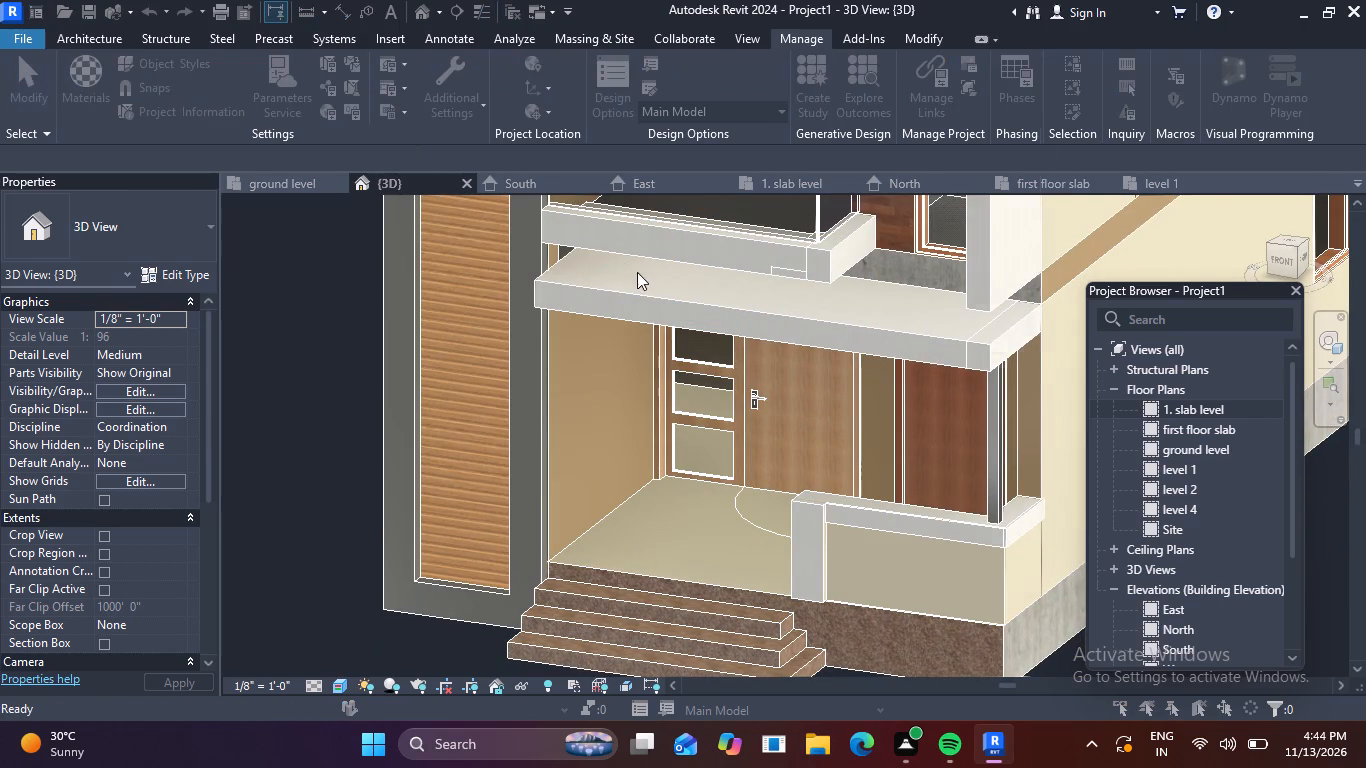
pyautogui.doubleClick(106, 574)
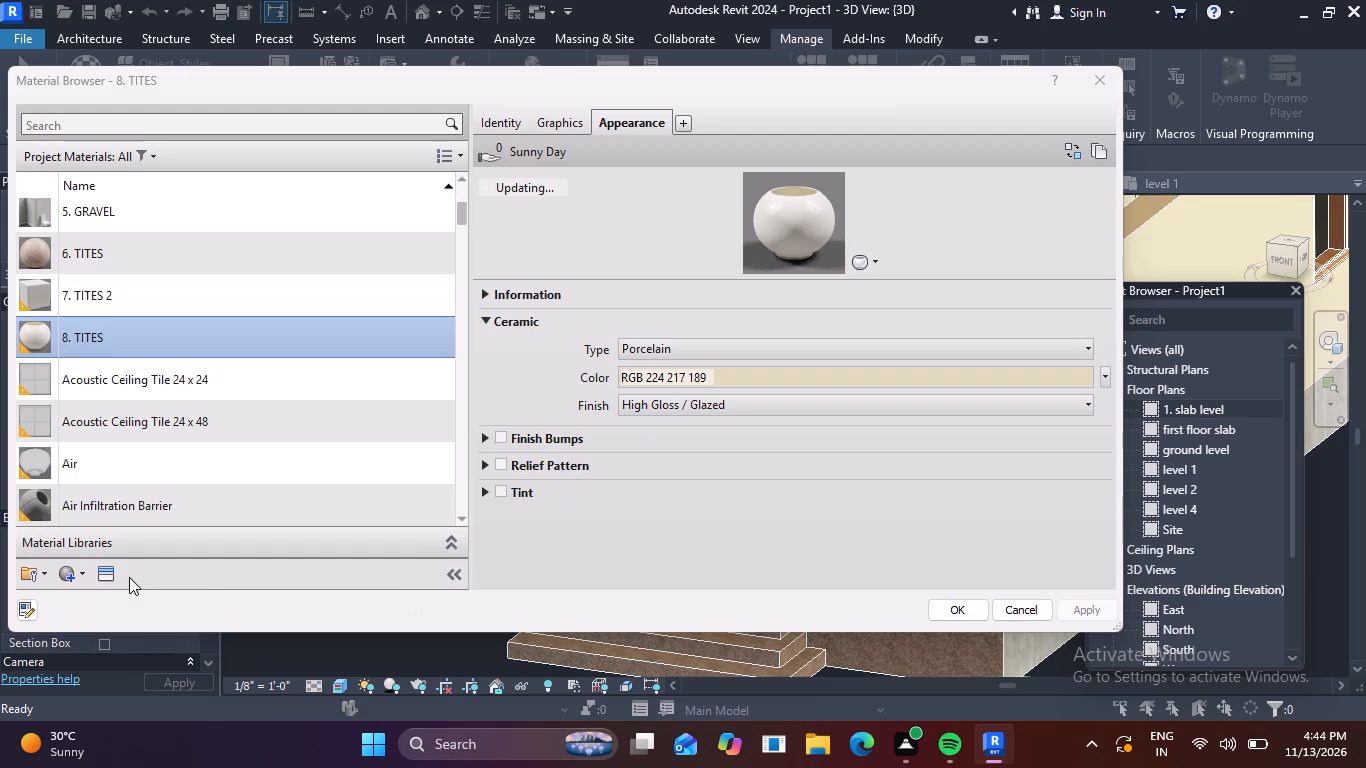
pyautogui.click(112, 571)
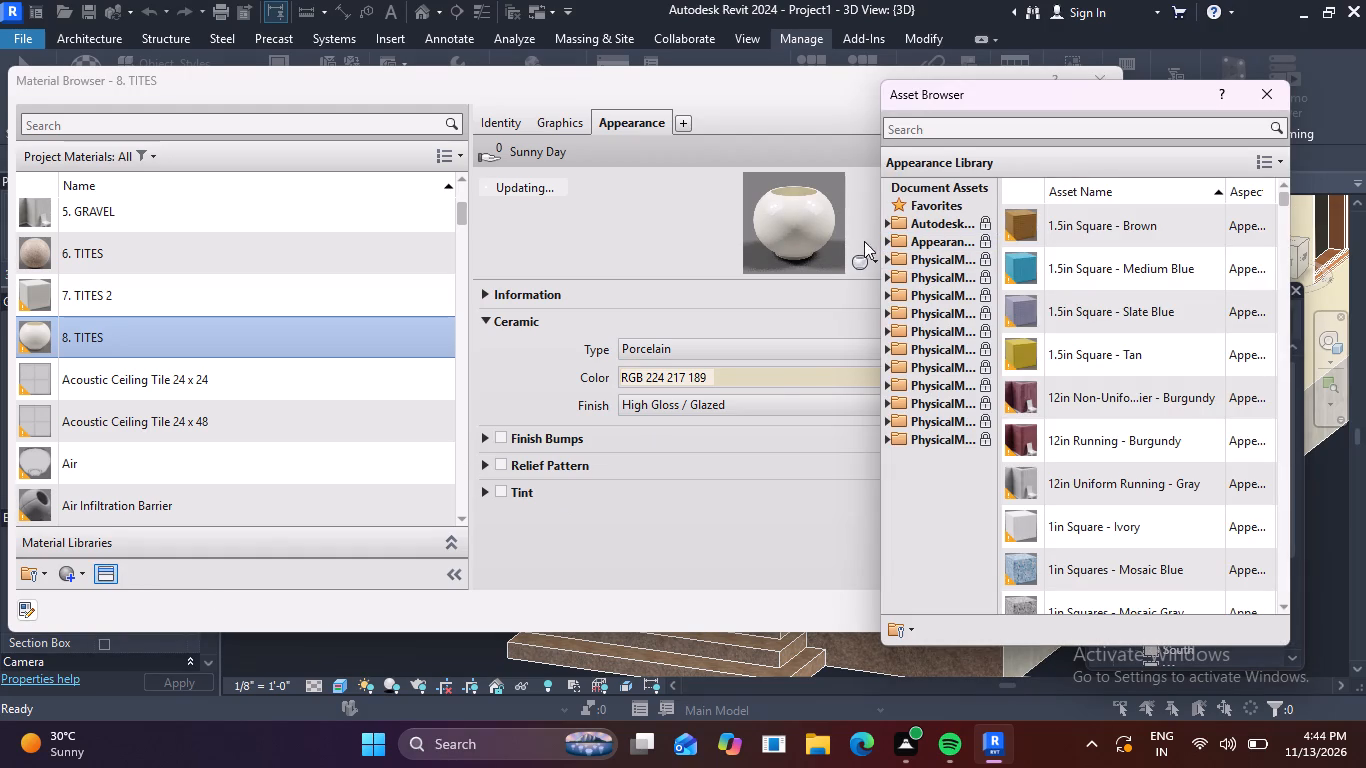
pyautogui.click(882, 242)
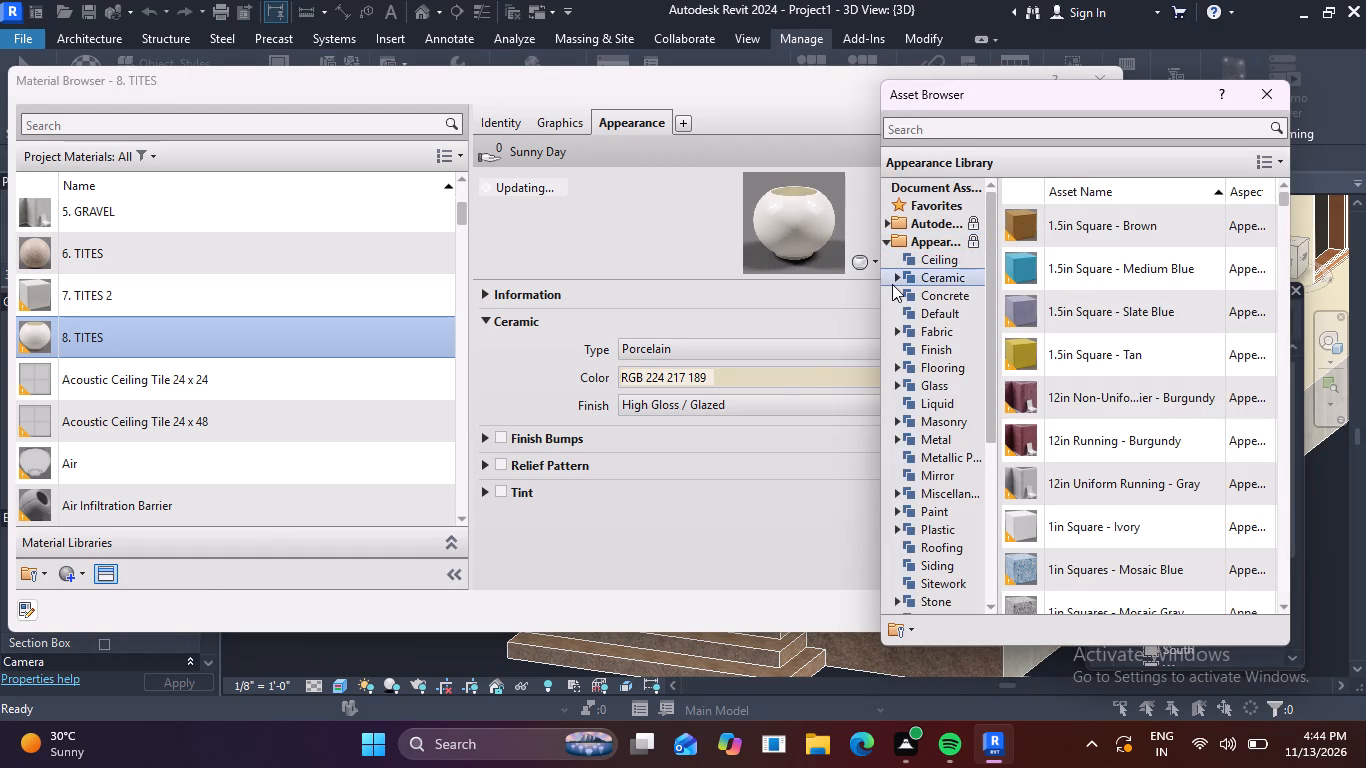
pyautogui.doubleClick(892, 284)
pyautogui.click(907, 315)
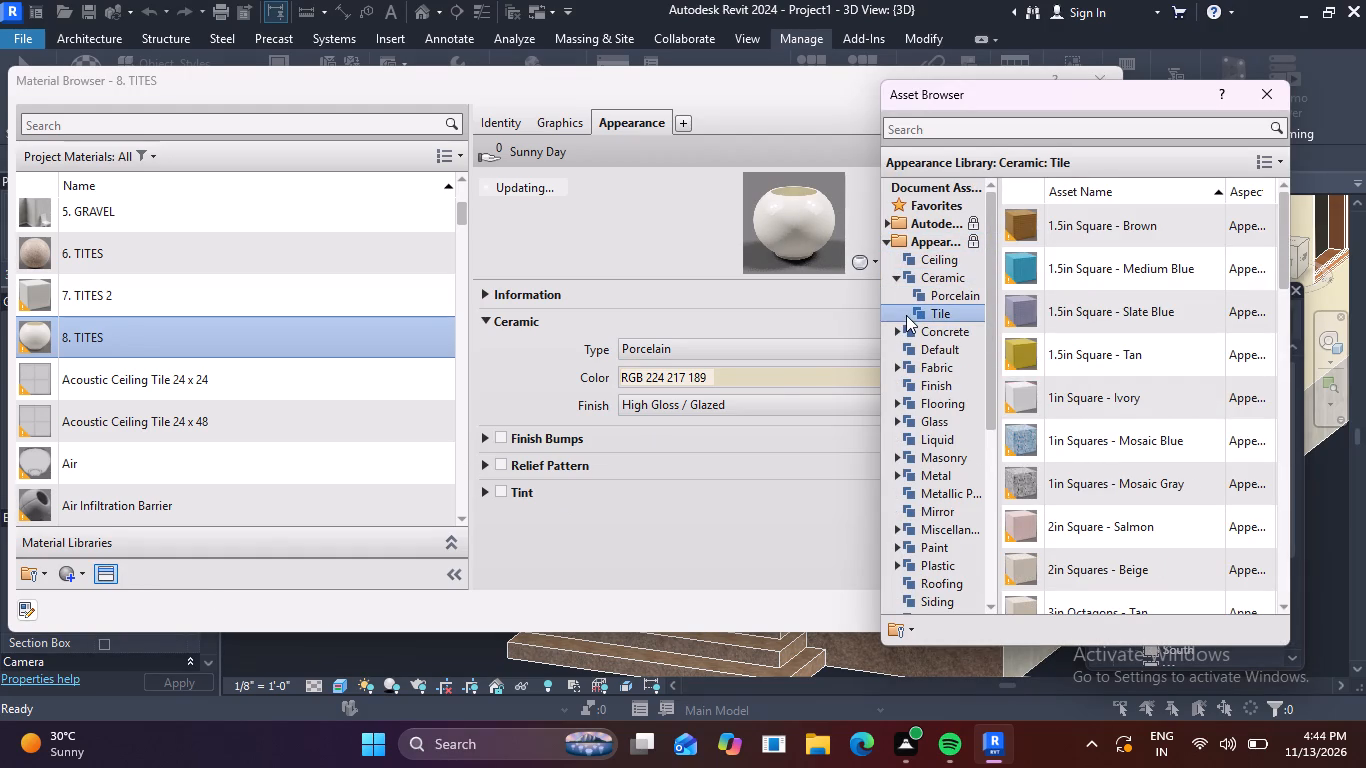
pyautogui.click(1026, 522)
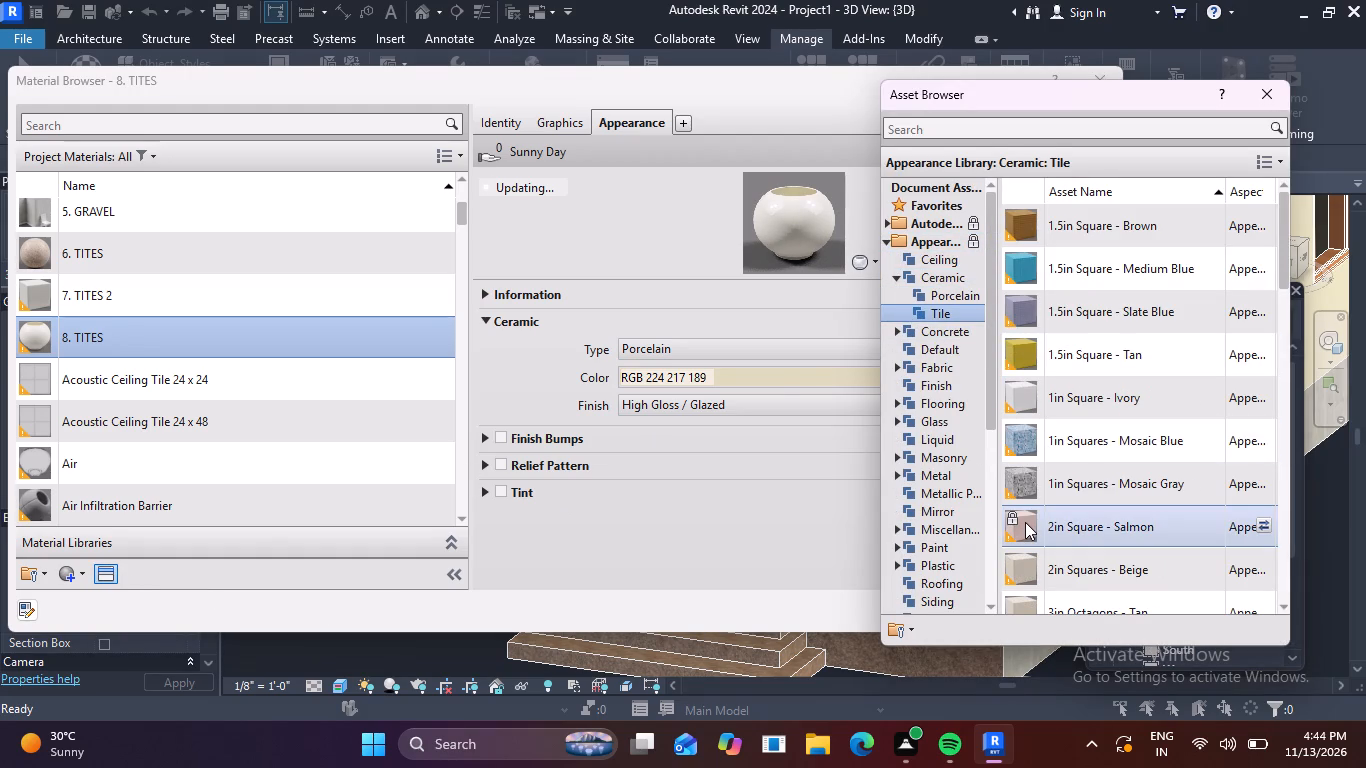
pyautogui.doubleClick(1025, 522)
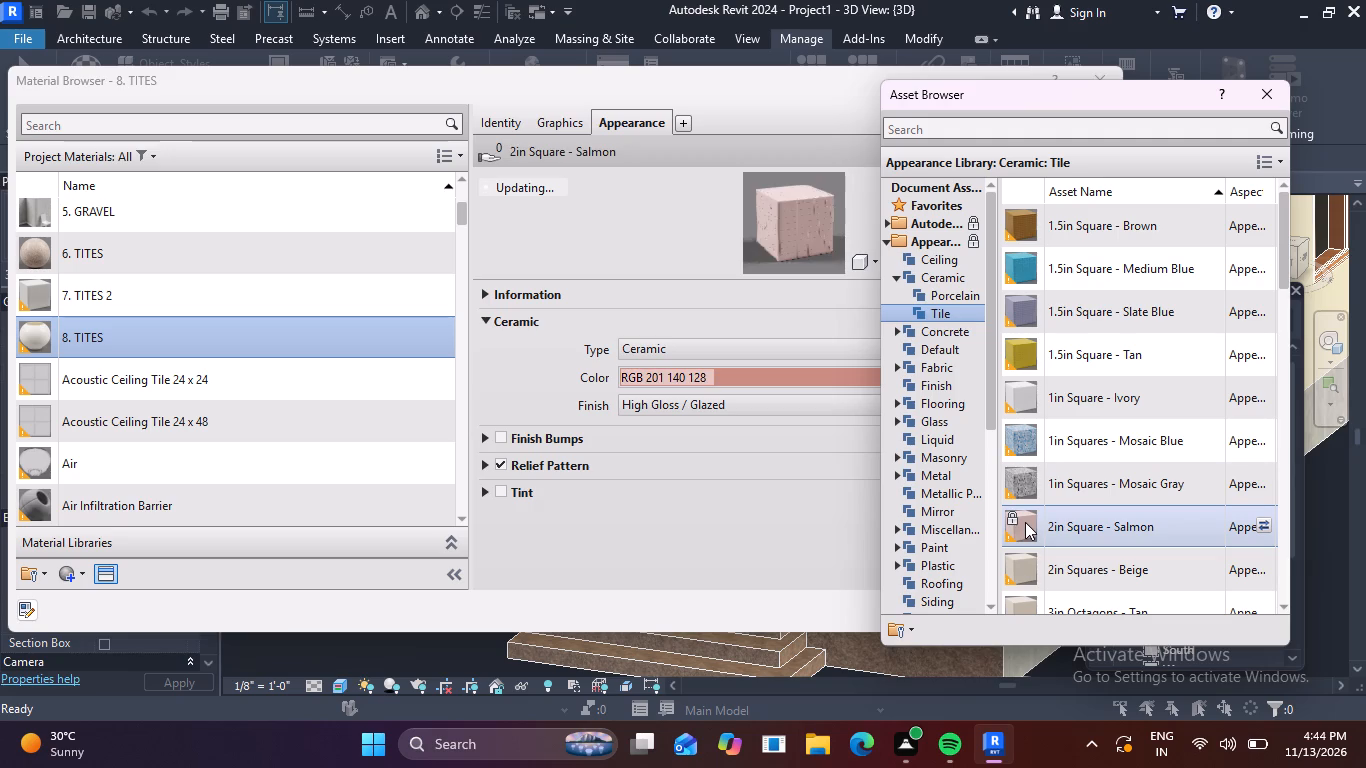
# Replace the 8. TITES appearance with the Ceramic Tile asset Checker and accept the material changes.
pyautogui.scroll(-3, 1025, 522)
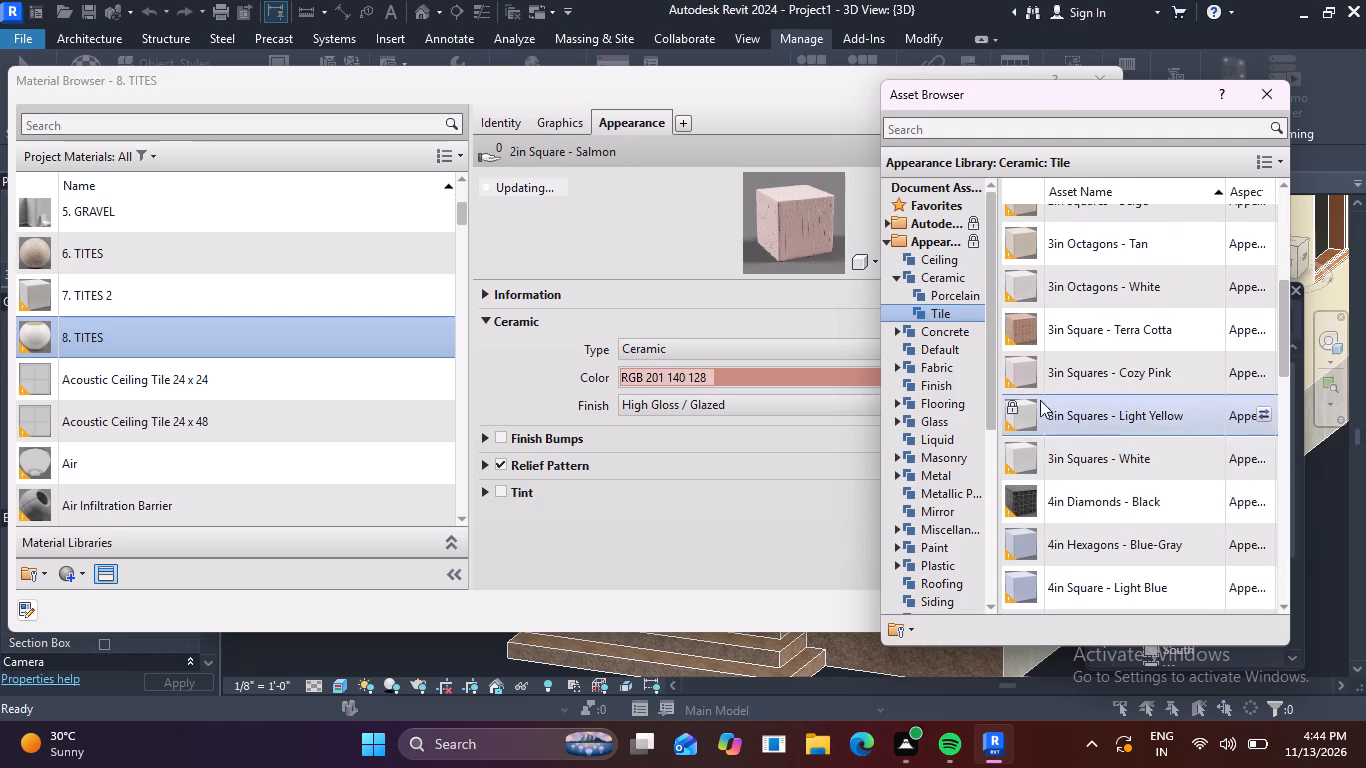
pyautogui.scroll(-3, 1046, 399)
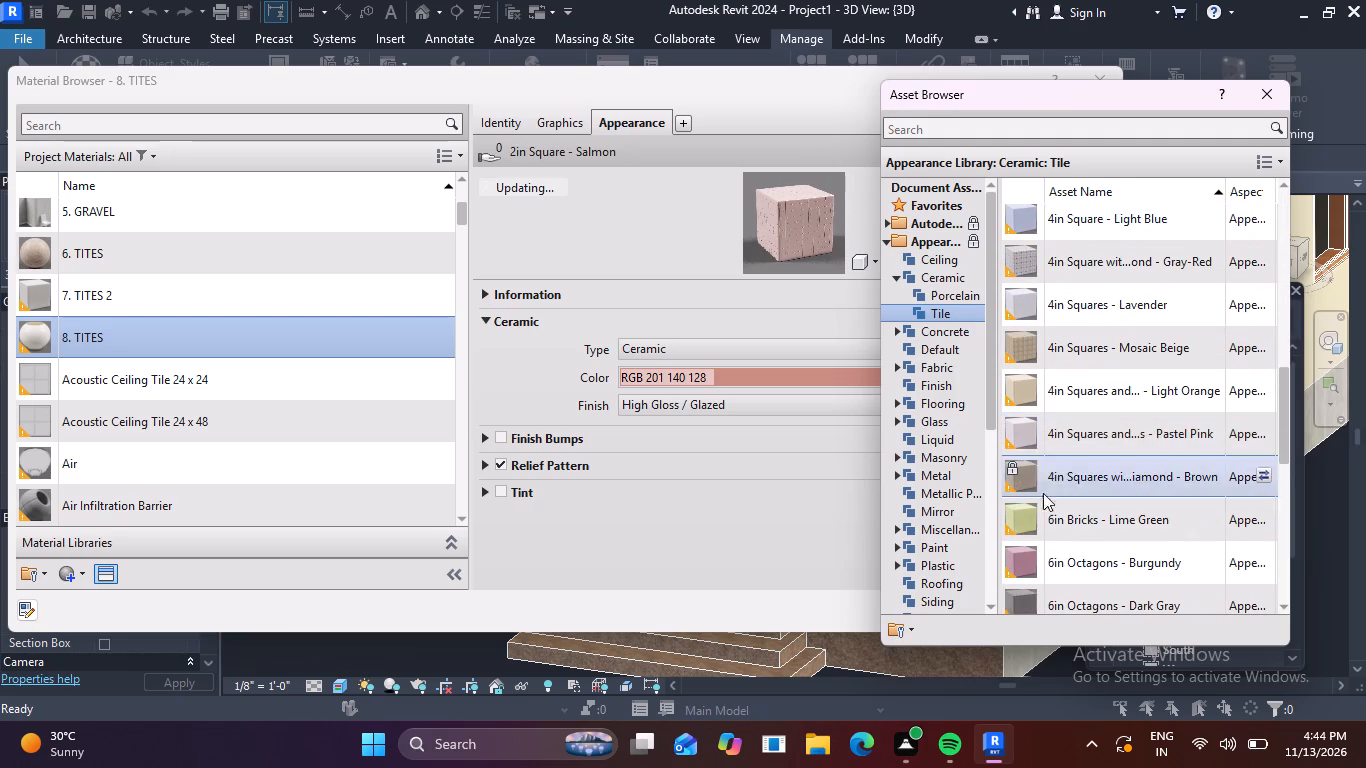
pyautogui.scroll(-5, 1033, 548)
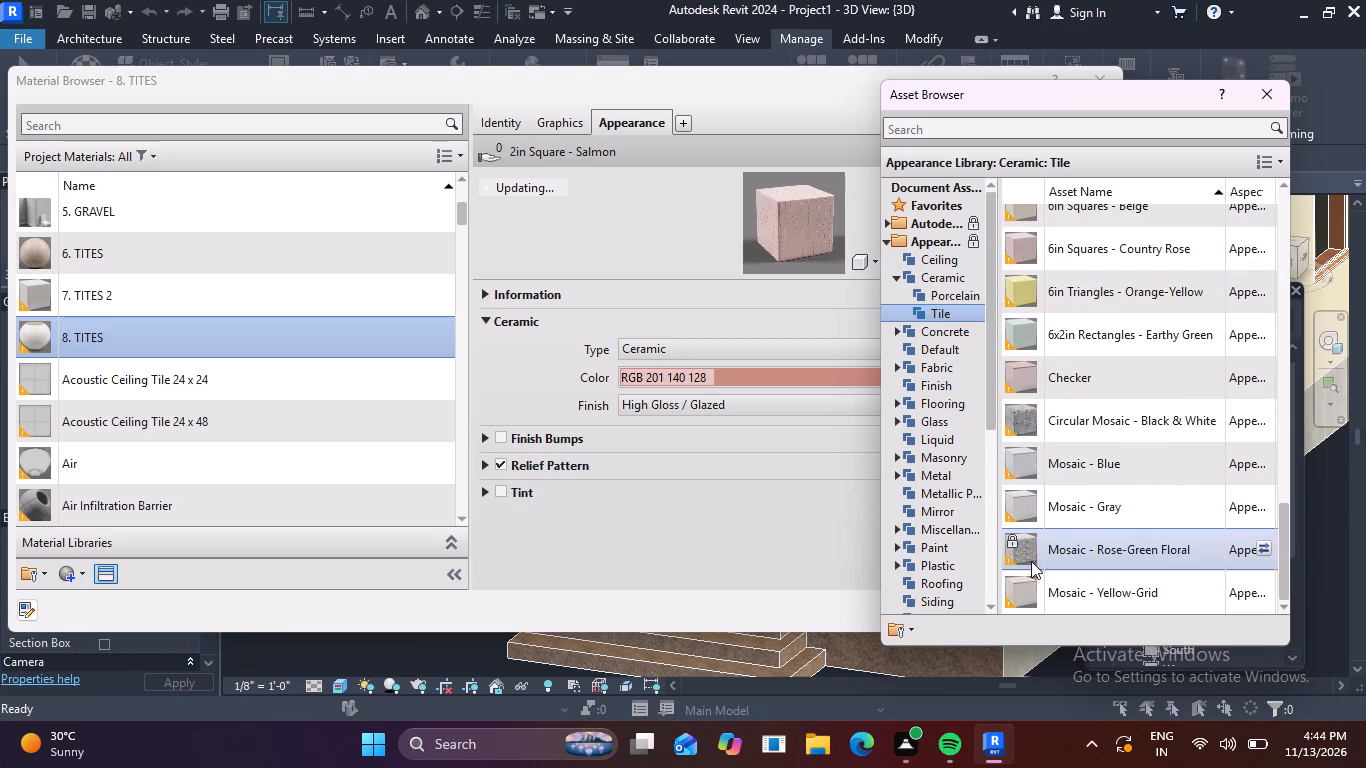
pyautogui.scroll(-6, 1037, 448)
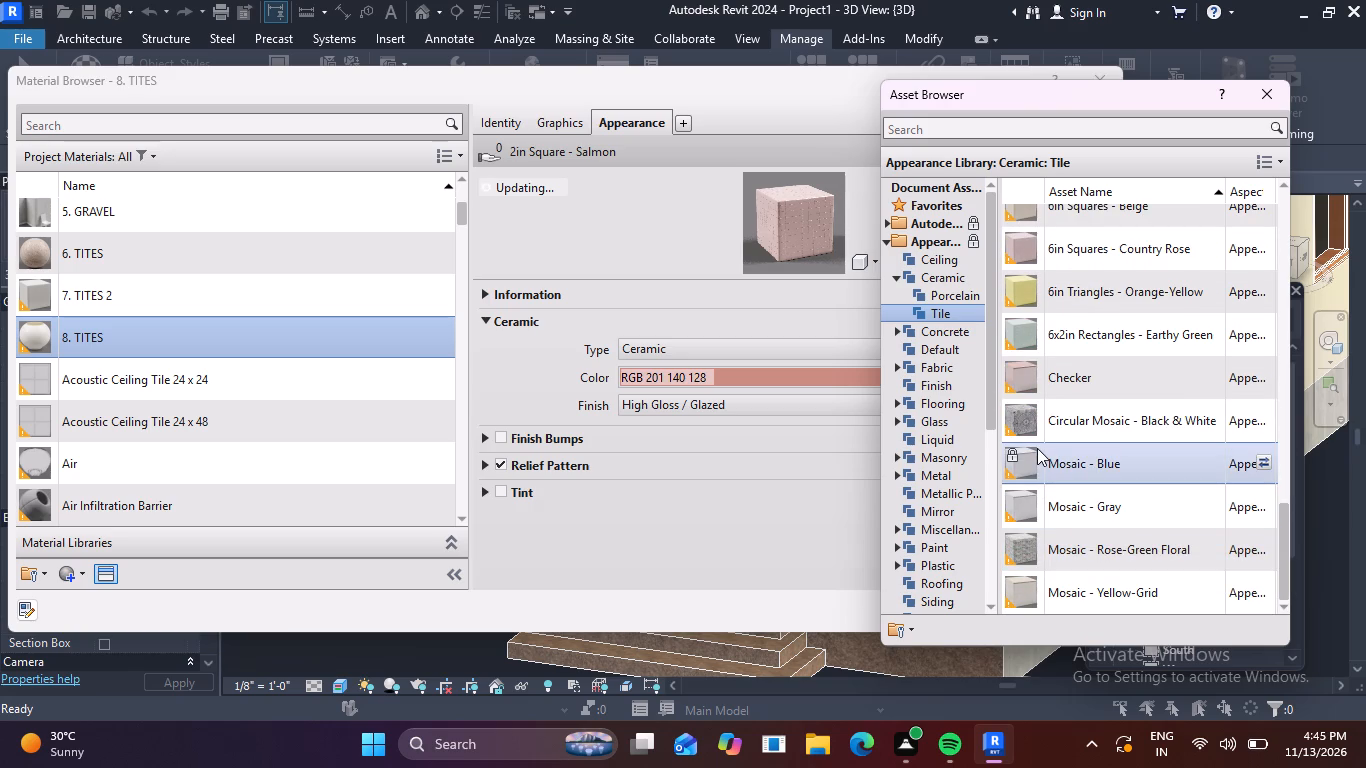
pyautogui.scroll(-1, 1037, 448)
pyautogui.doubleClick(1035, 371)
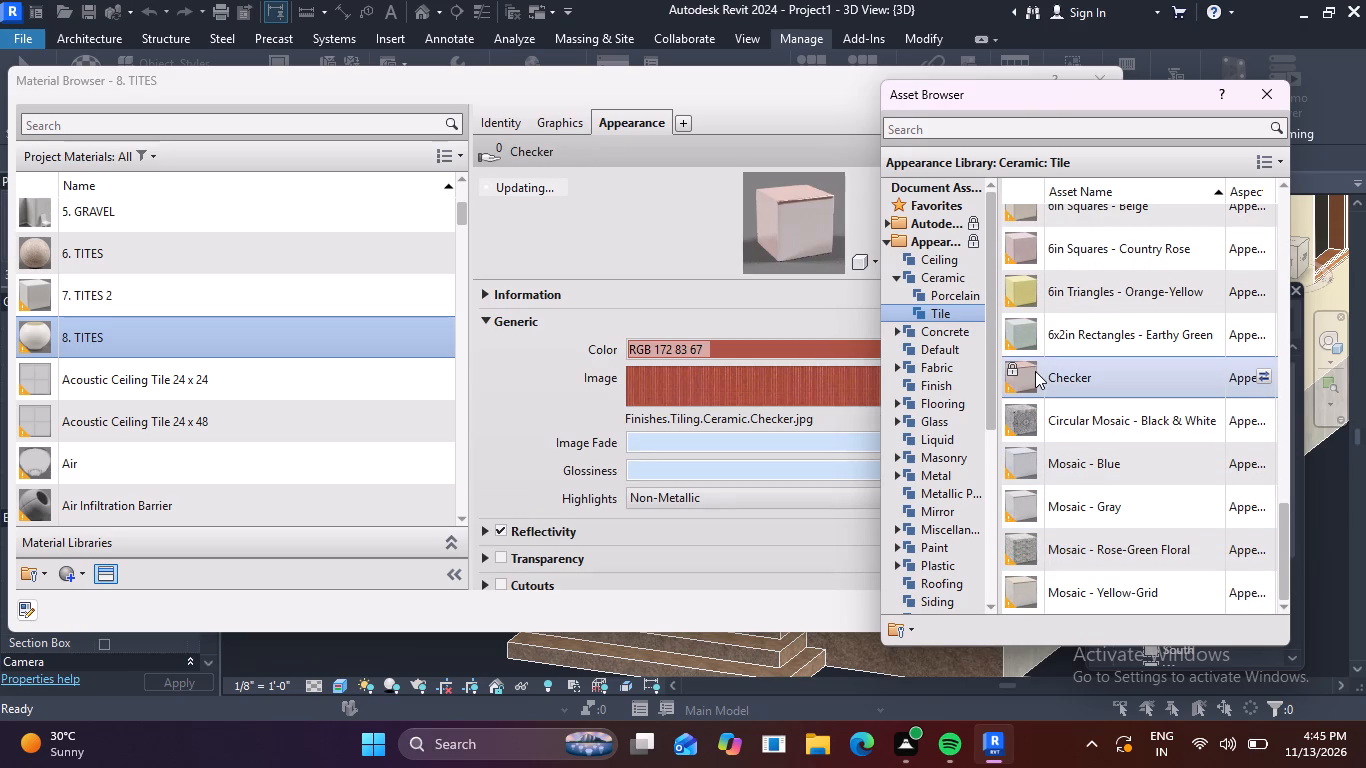
pyautogui.click(1290, 89)
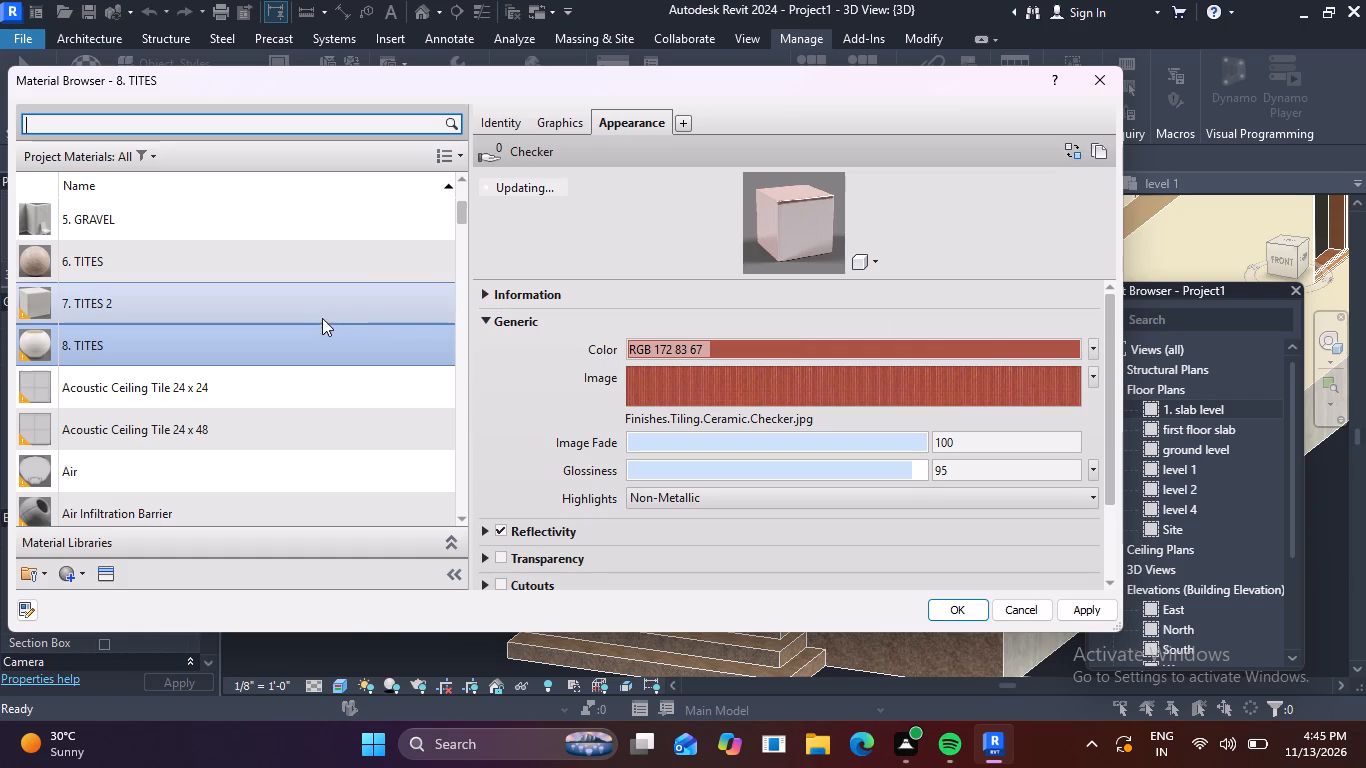
pyautogui.click(289, 226)
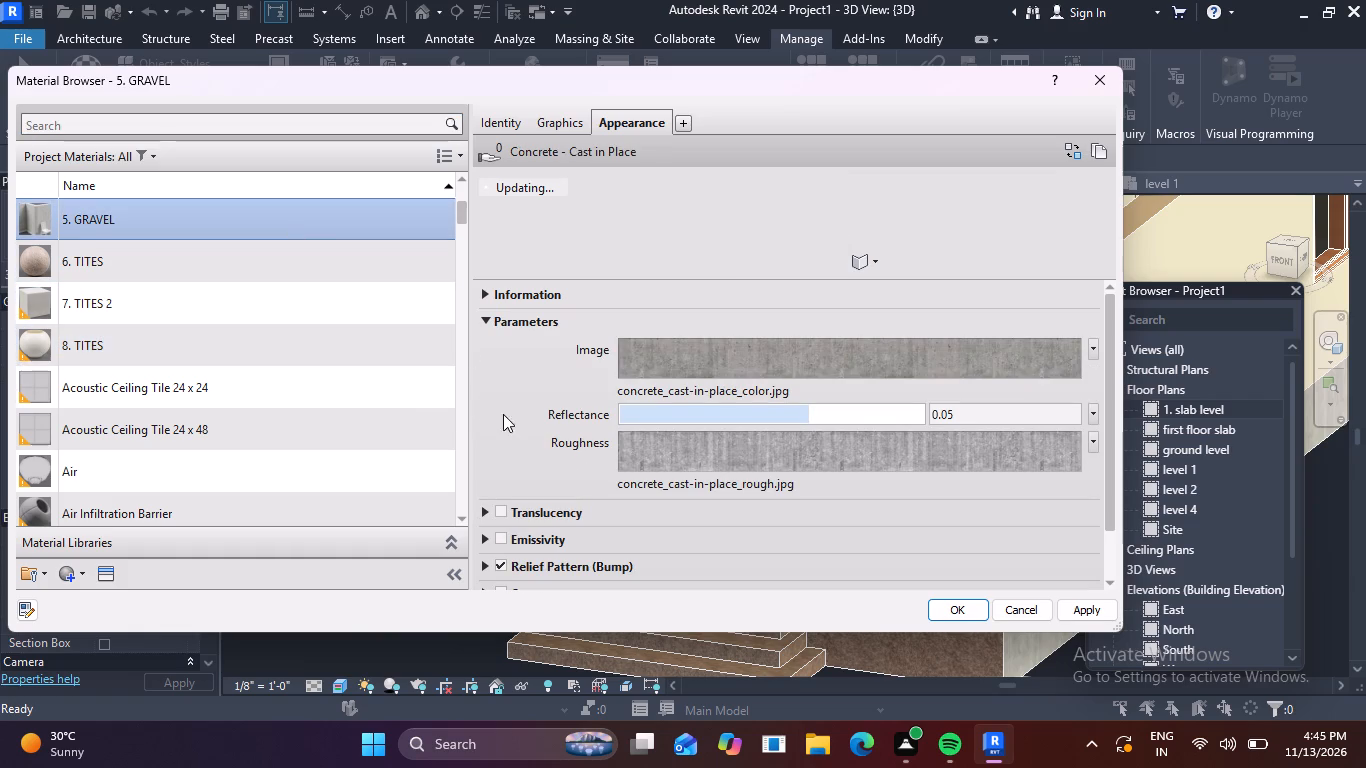
pyautogui.click(264, 346)
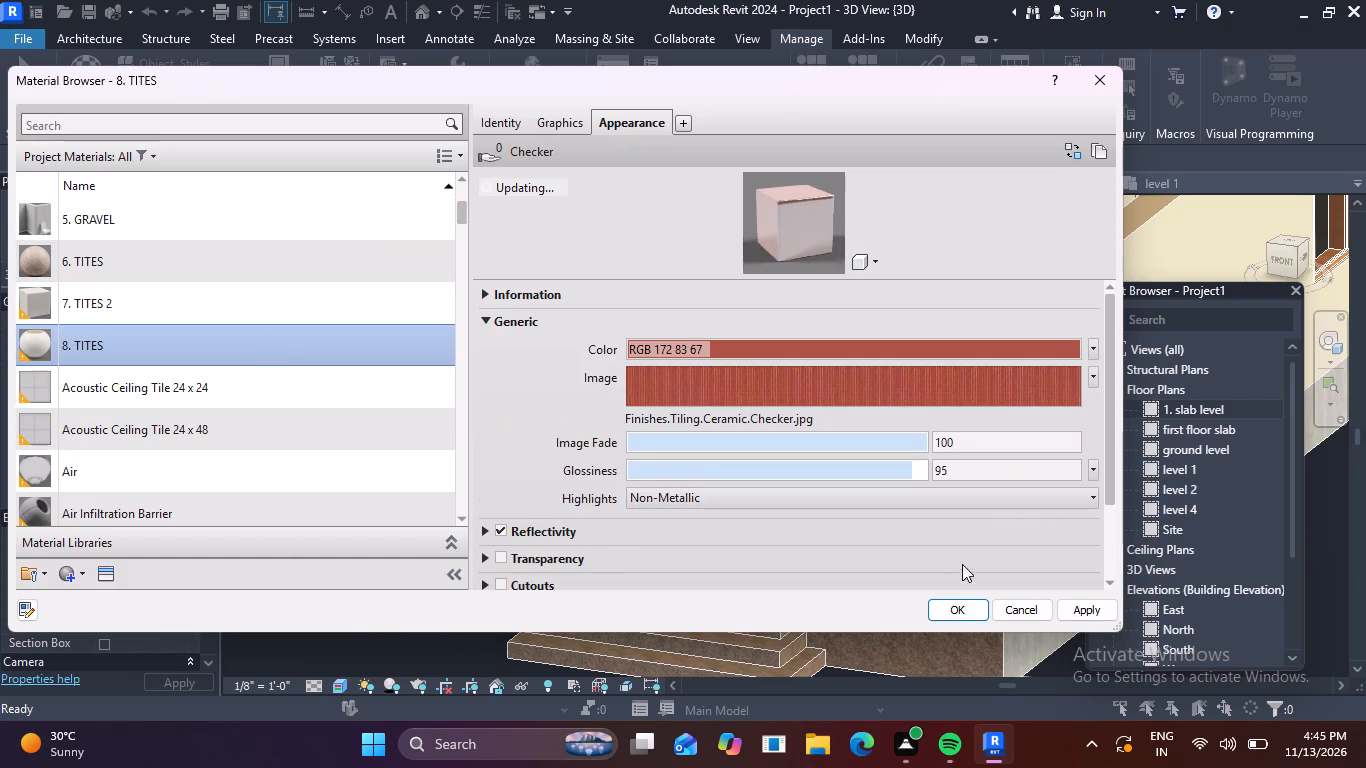
pyautogui.click(959, 607)
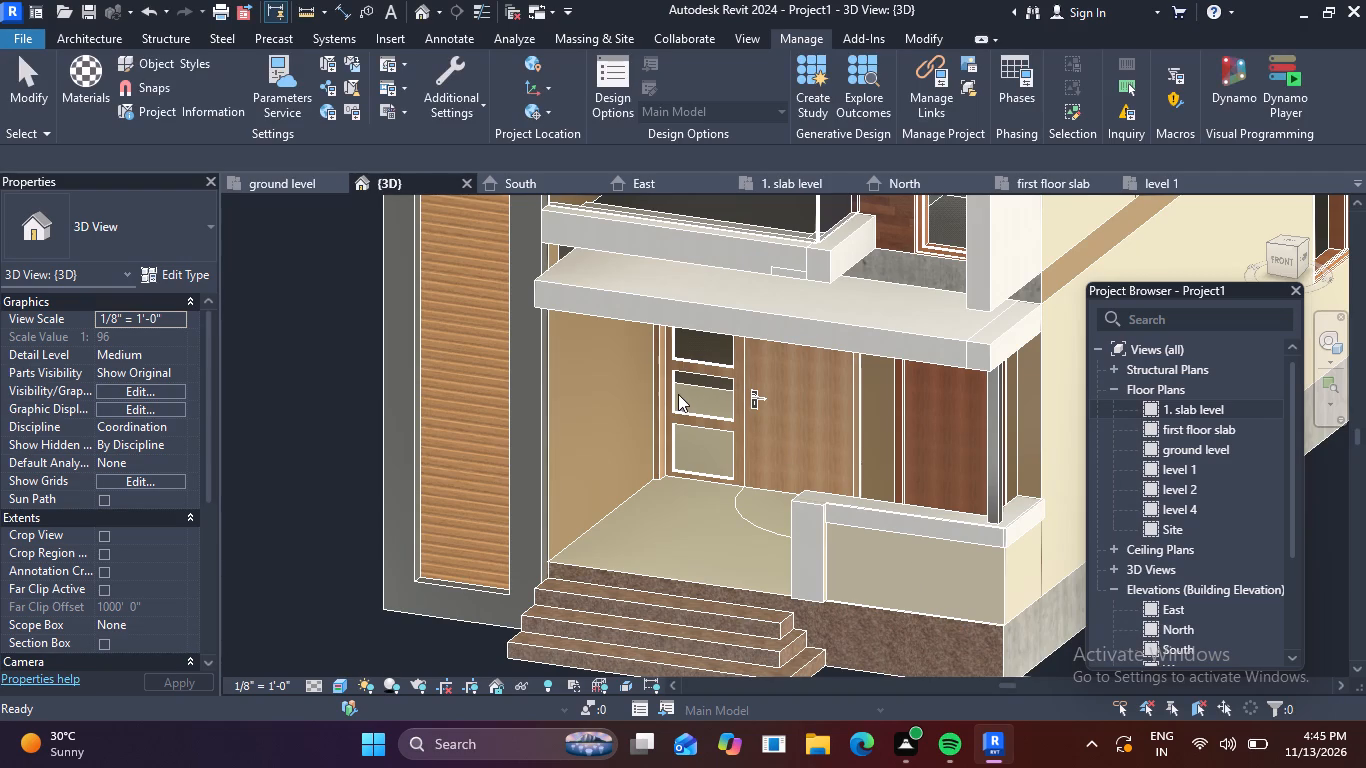
# Check the porch floor's Checker finish beside the granite steps, and create a new project material.
pyautogui.scroll(5, 740, 556)
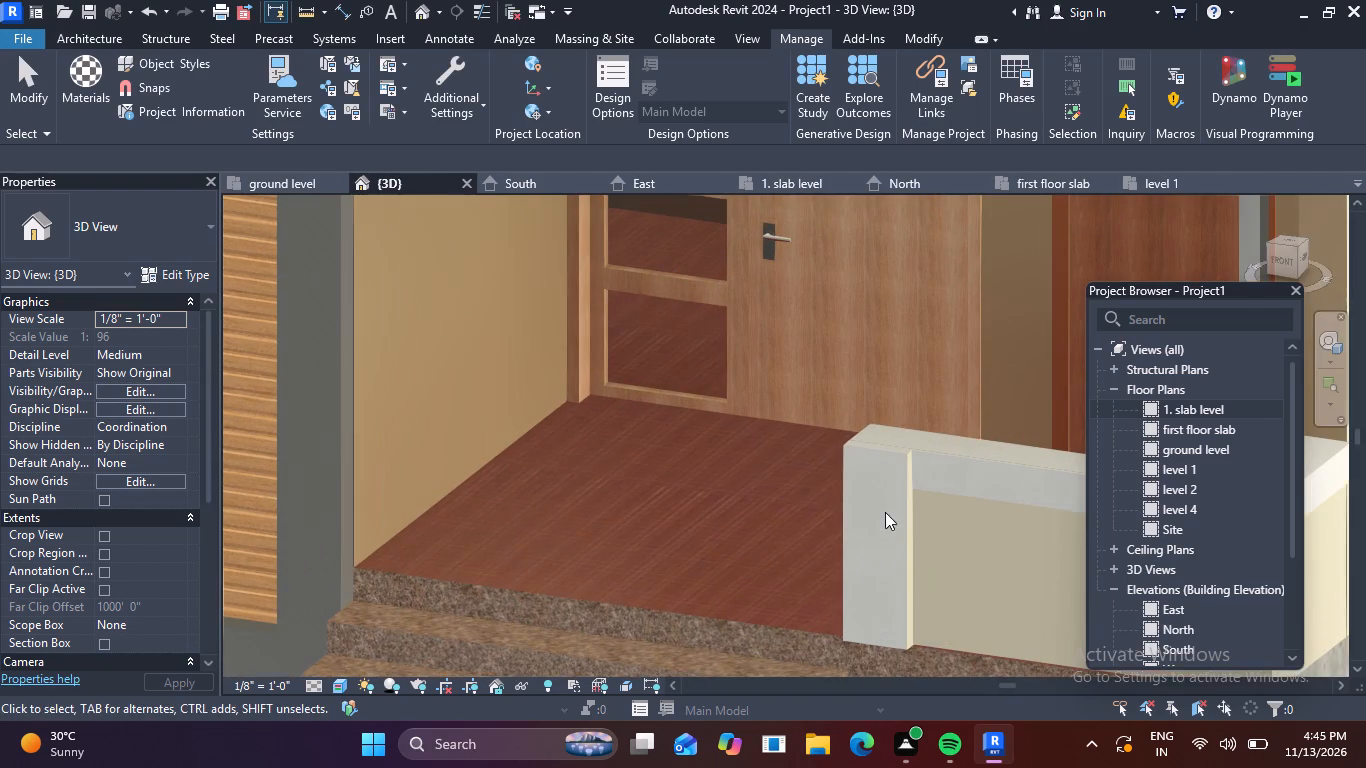
pyautogui.moveTo(762, 524); pyautogui.dragTo(864, 372, button='middle')
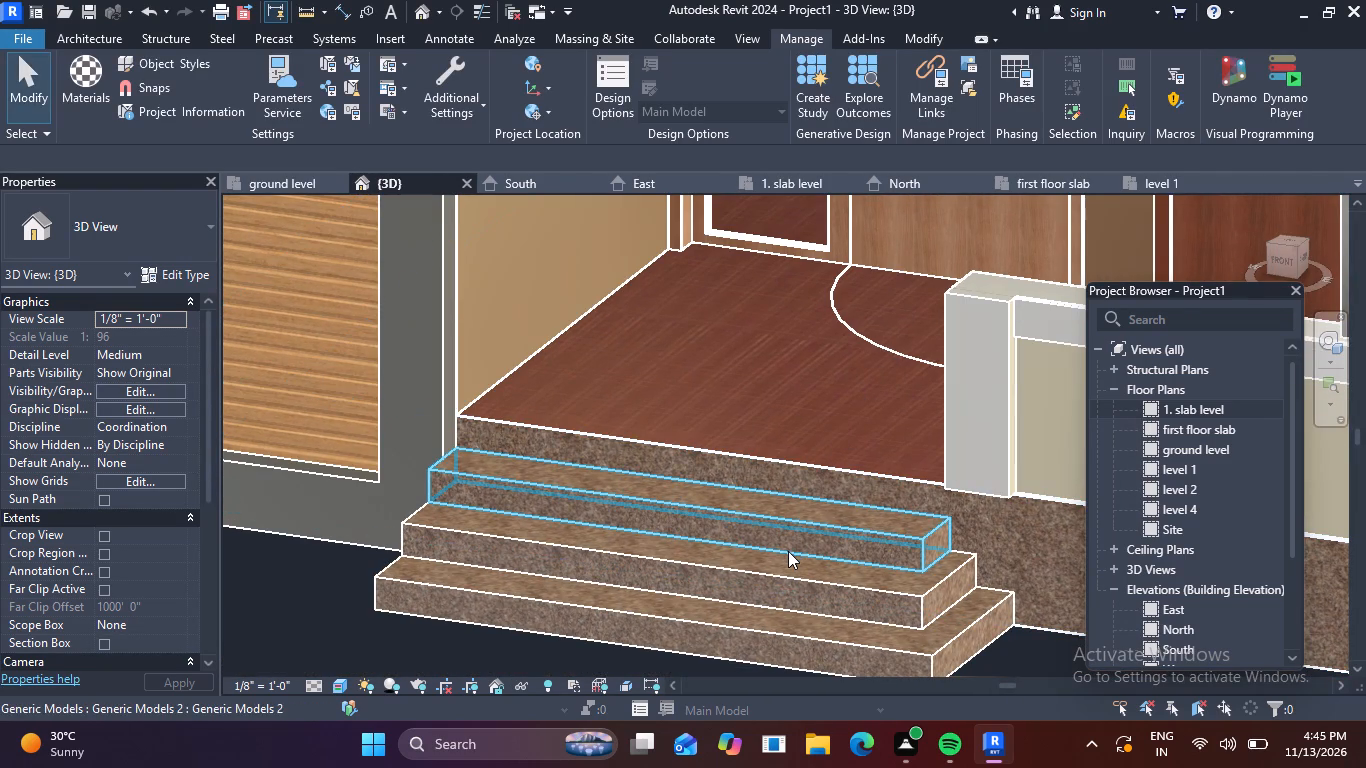
pyautogui.scroll(-5, 802, 537)
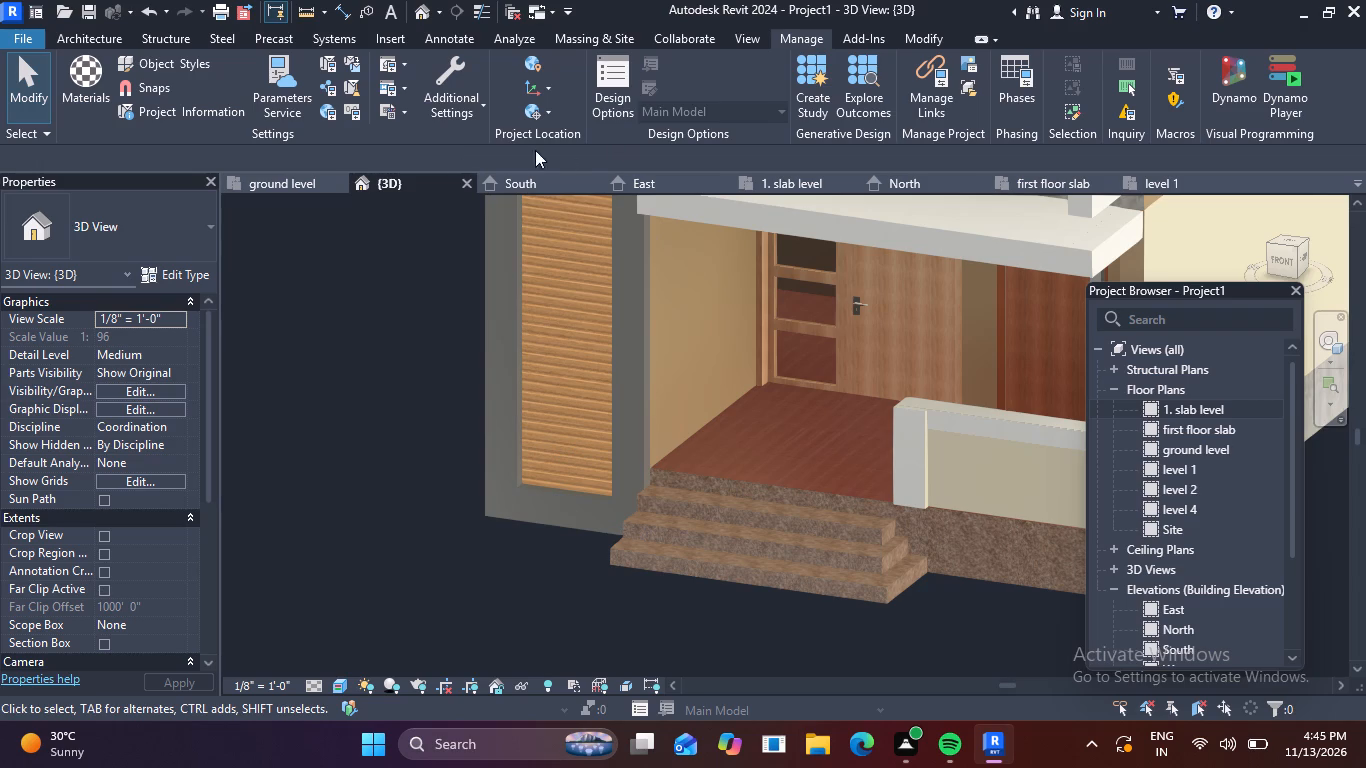
pyautogui.doubleClick(77, 88)
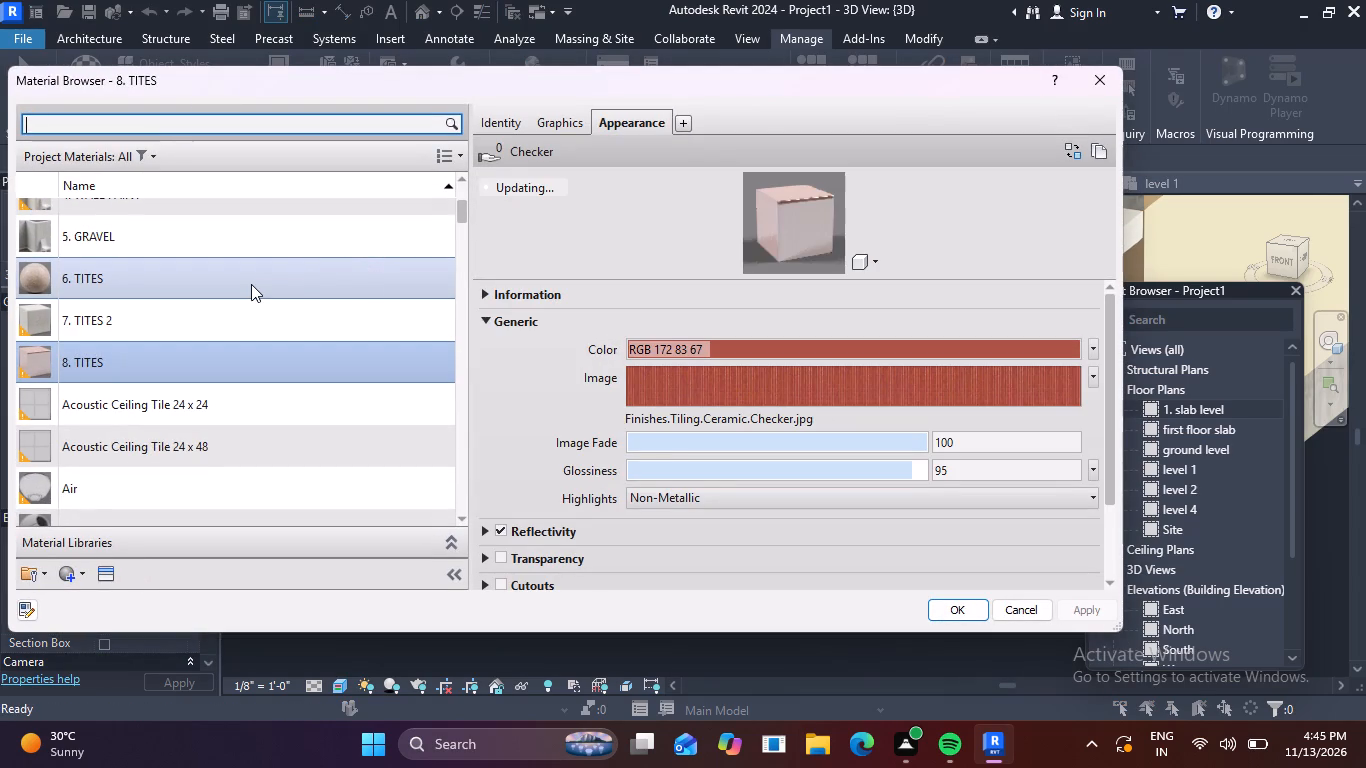
pyautogui.scroll(-2, 251, 284)
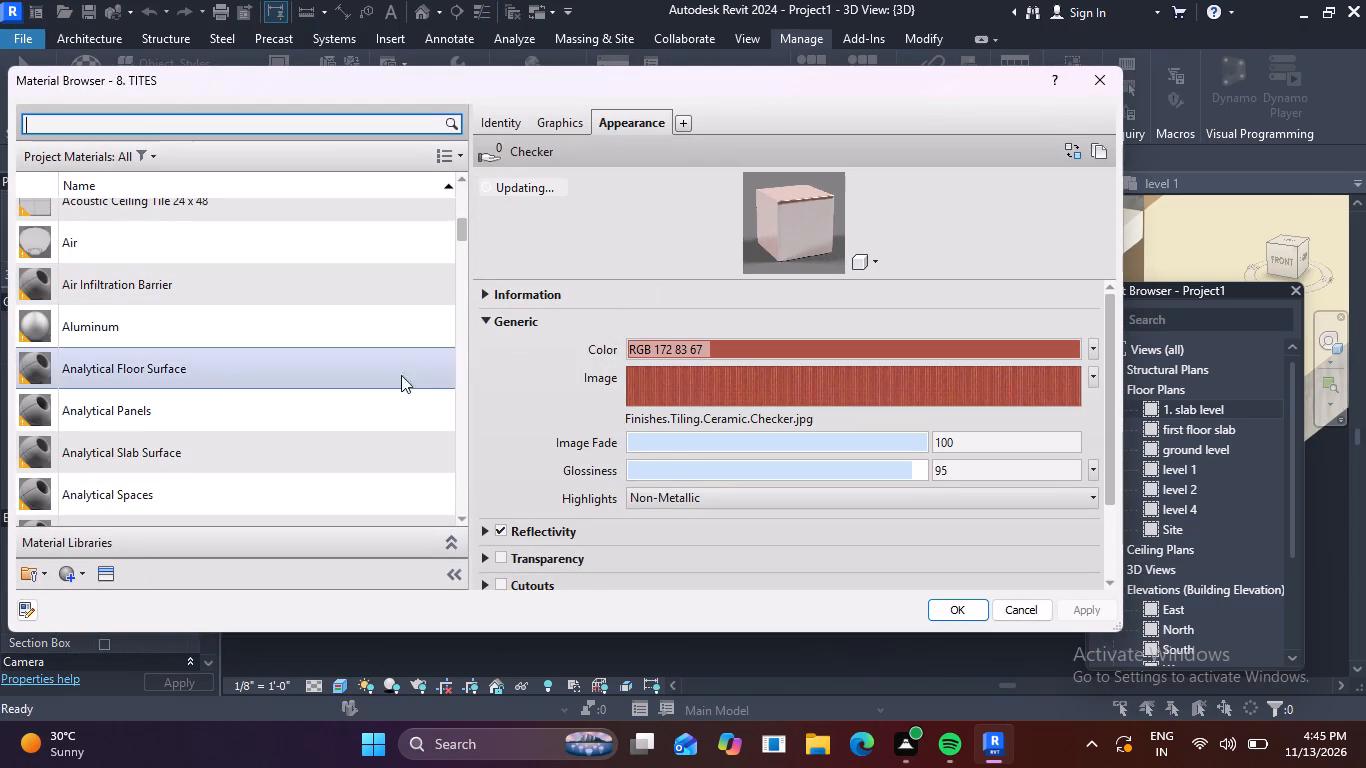
pyautogui.scroll(-3, 275, 418)
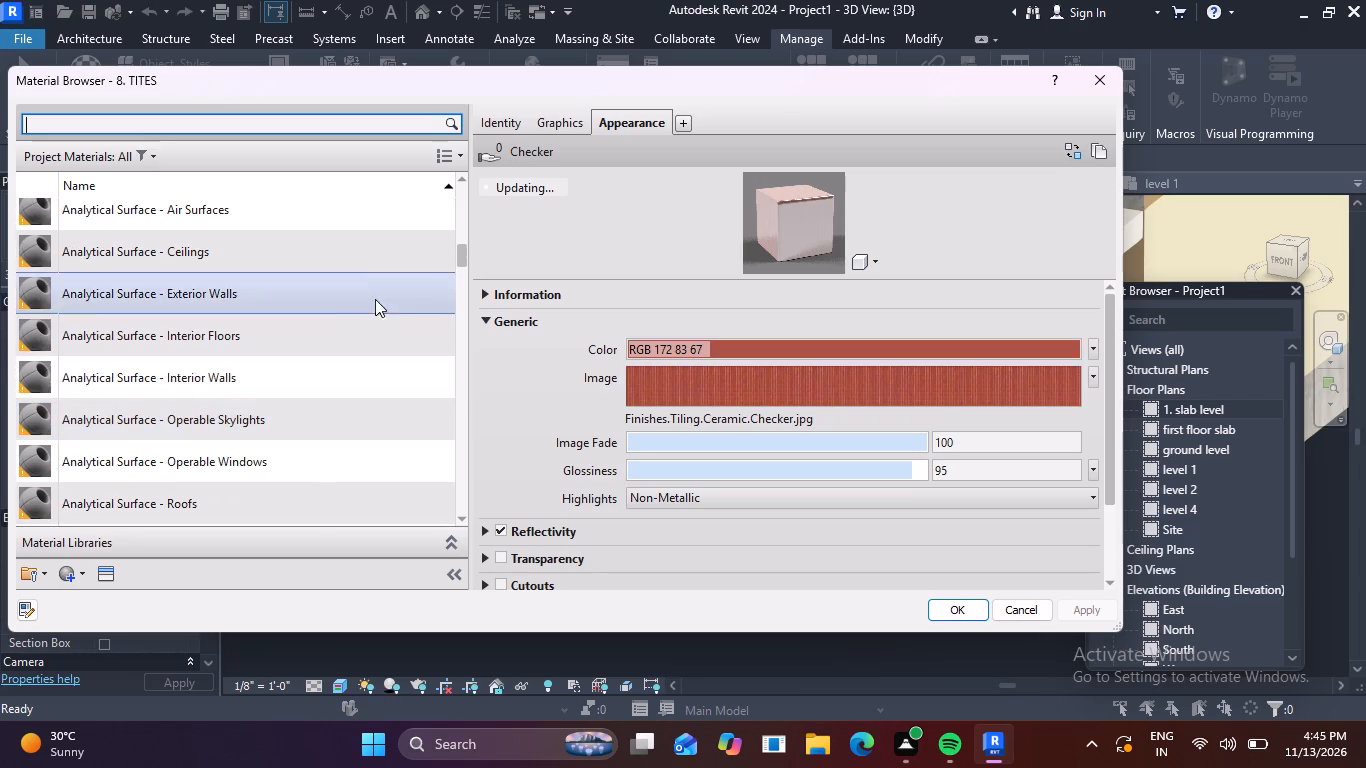
pyautogui.click(70, 572)
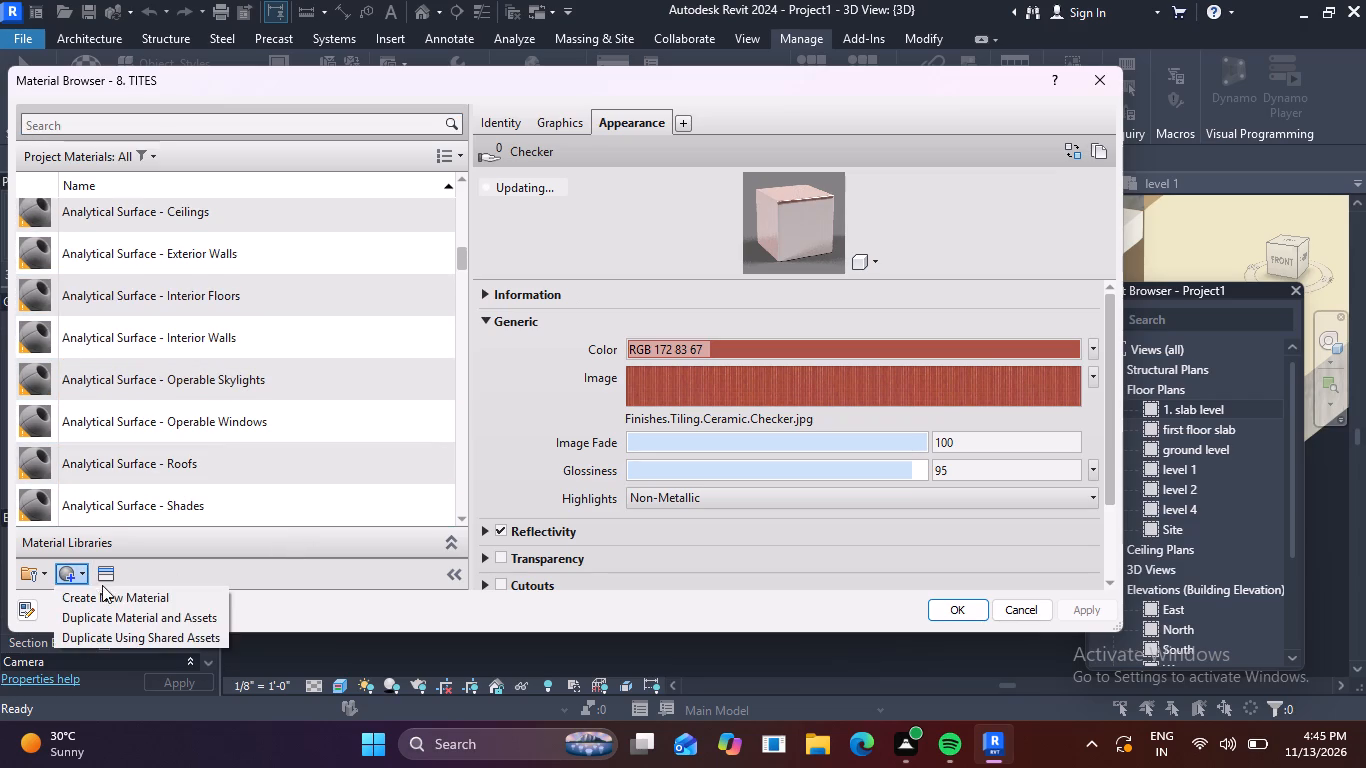
pyautogui.click(117, 595)
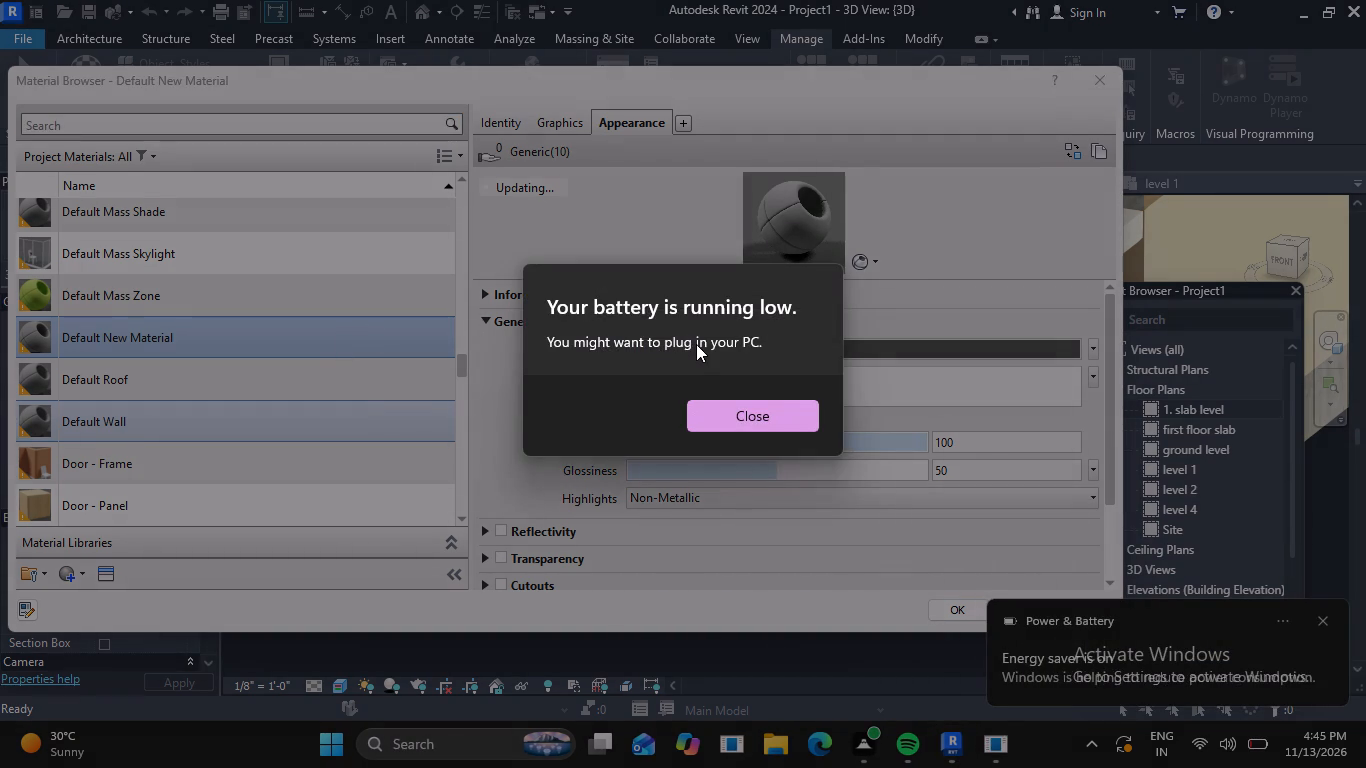
pyautogui.click(782, 421)
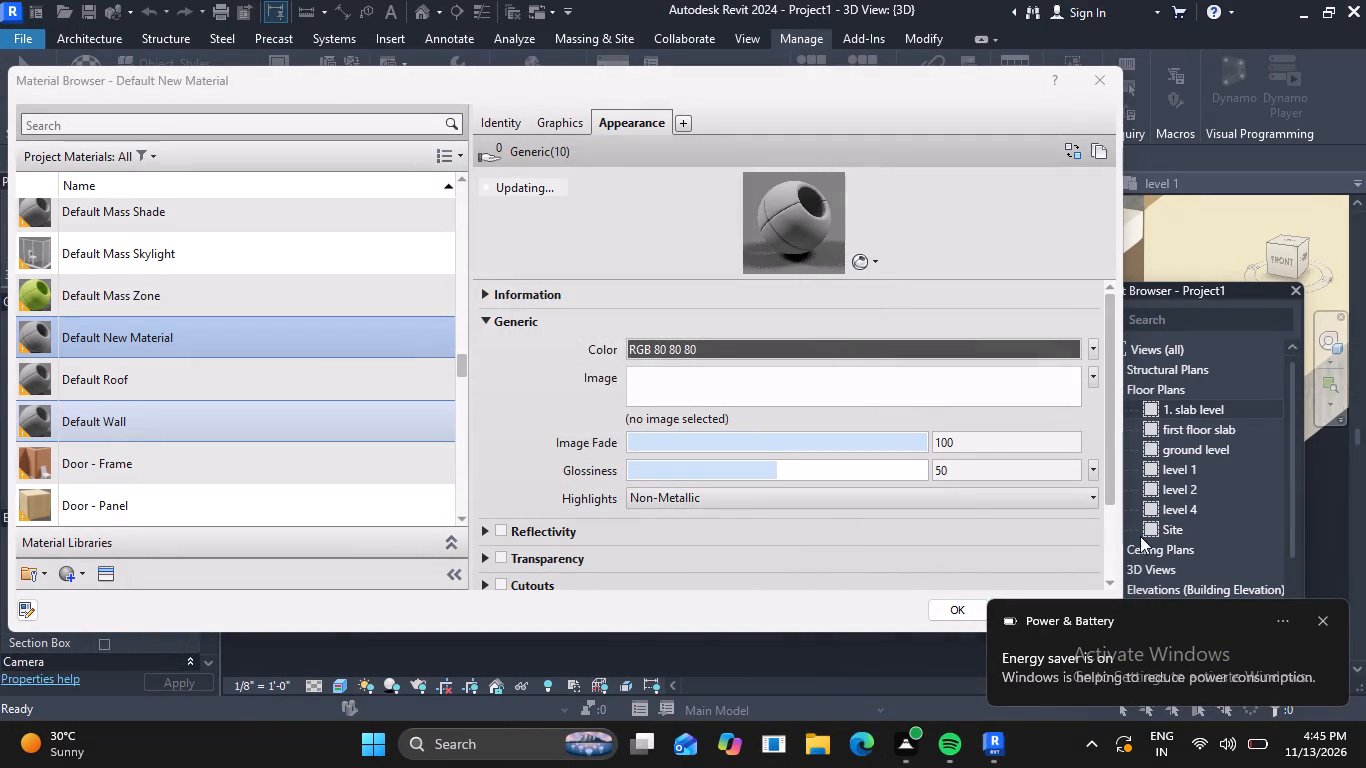
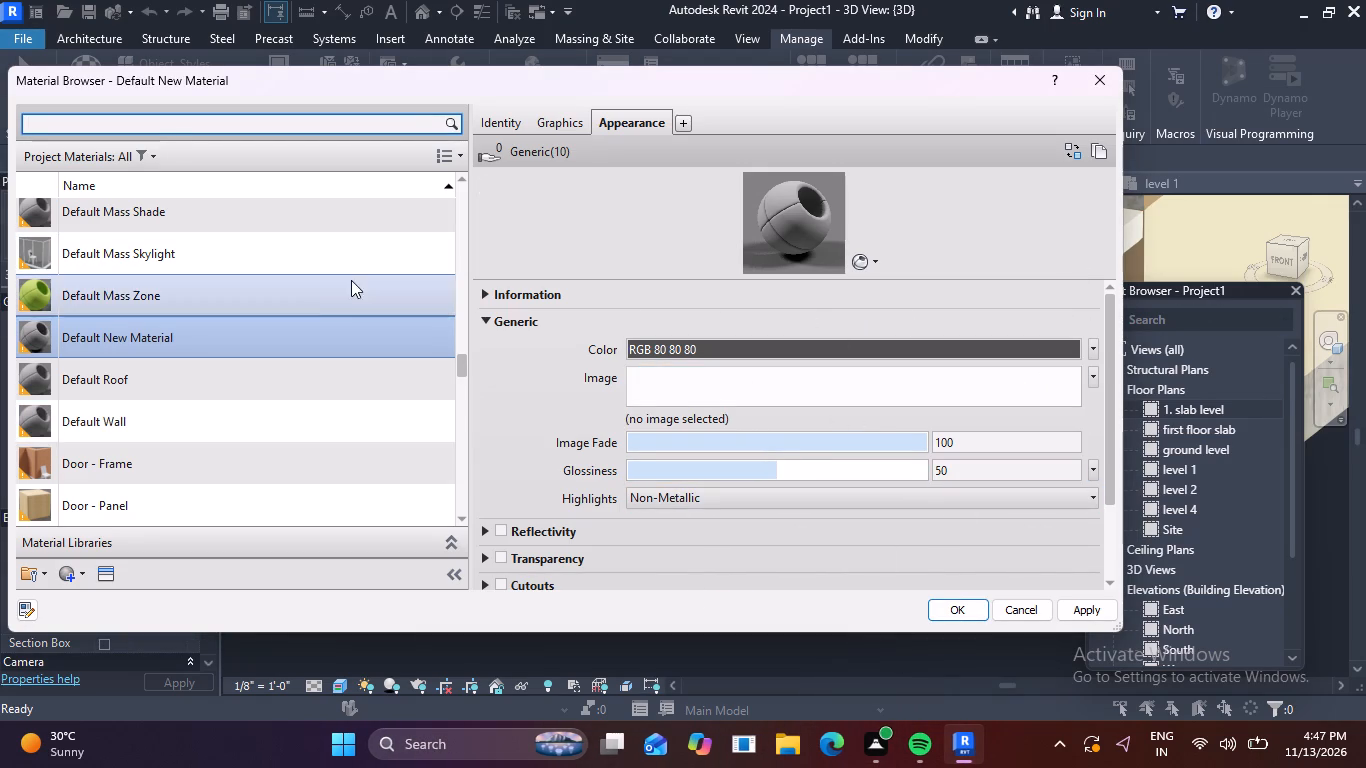
# Rename the Default New Material as MMMM.
pyautogui.rightClick(344, 343)
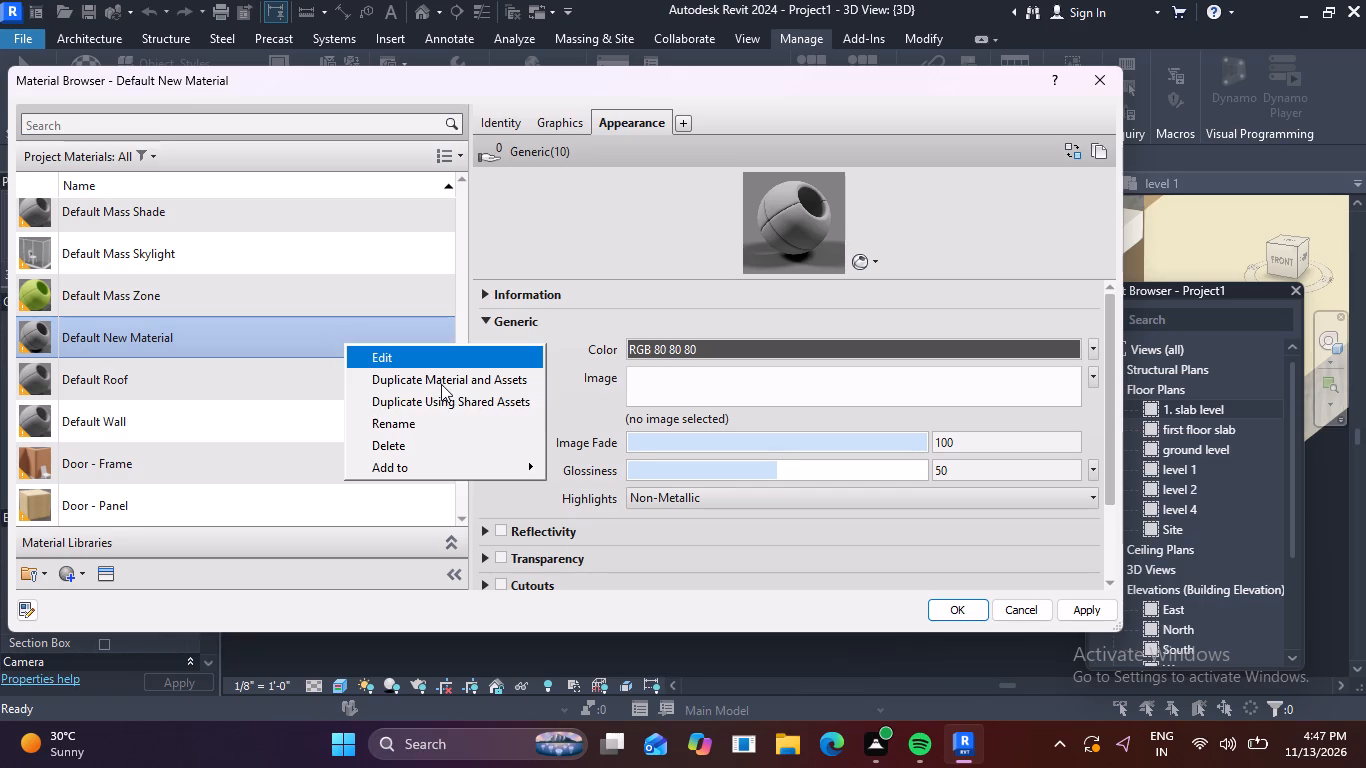
pyautogui.click(428, 422)
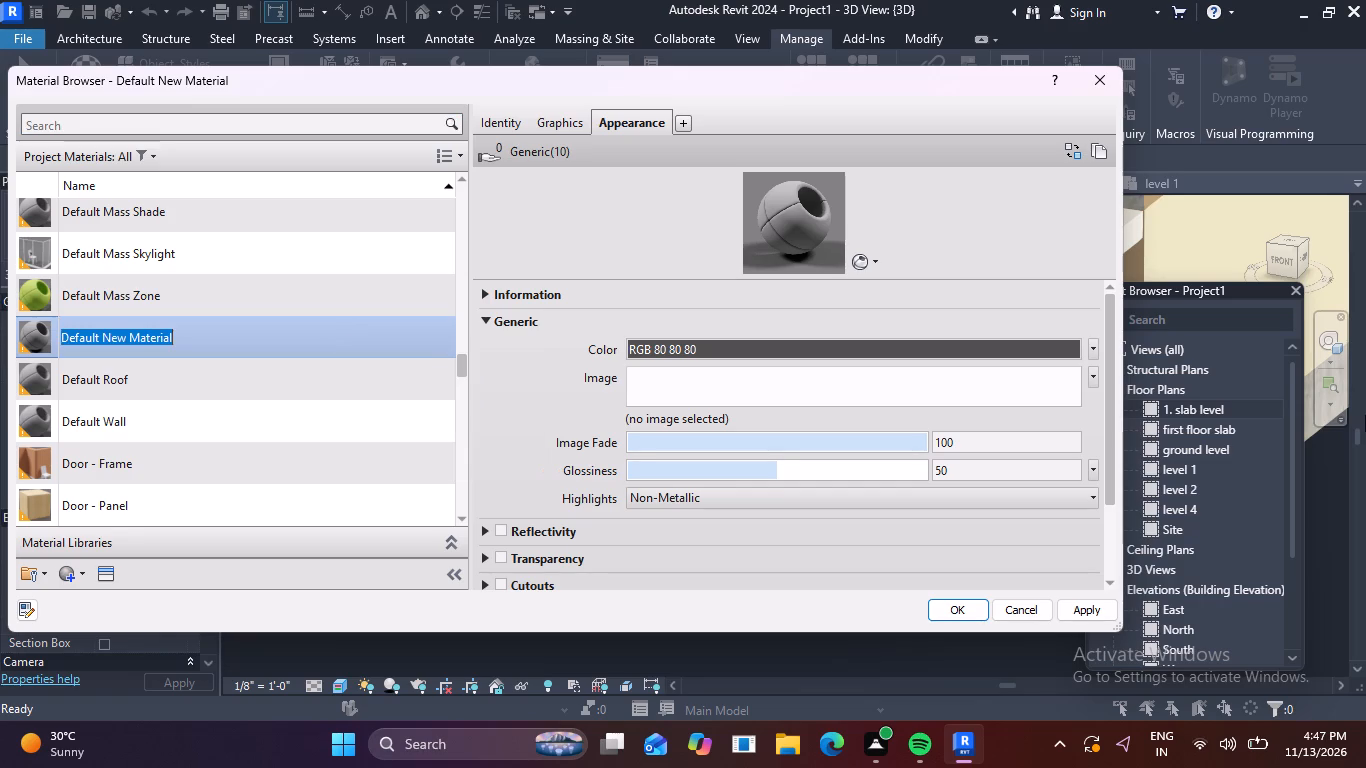
pyautogui.press('BackSpace')
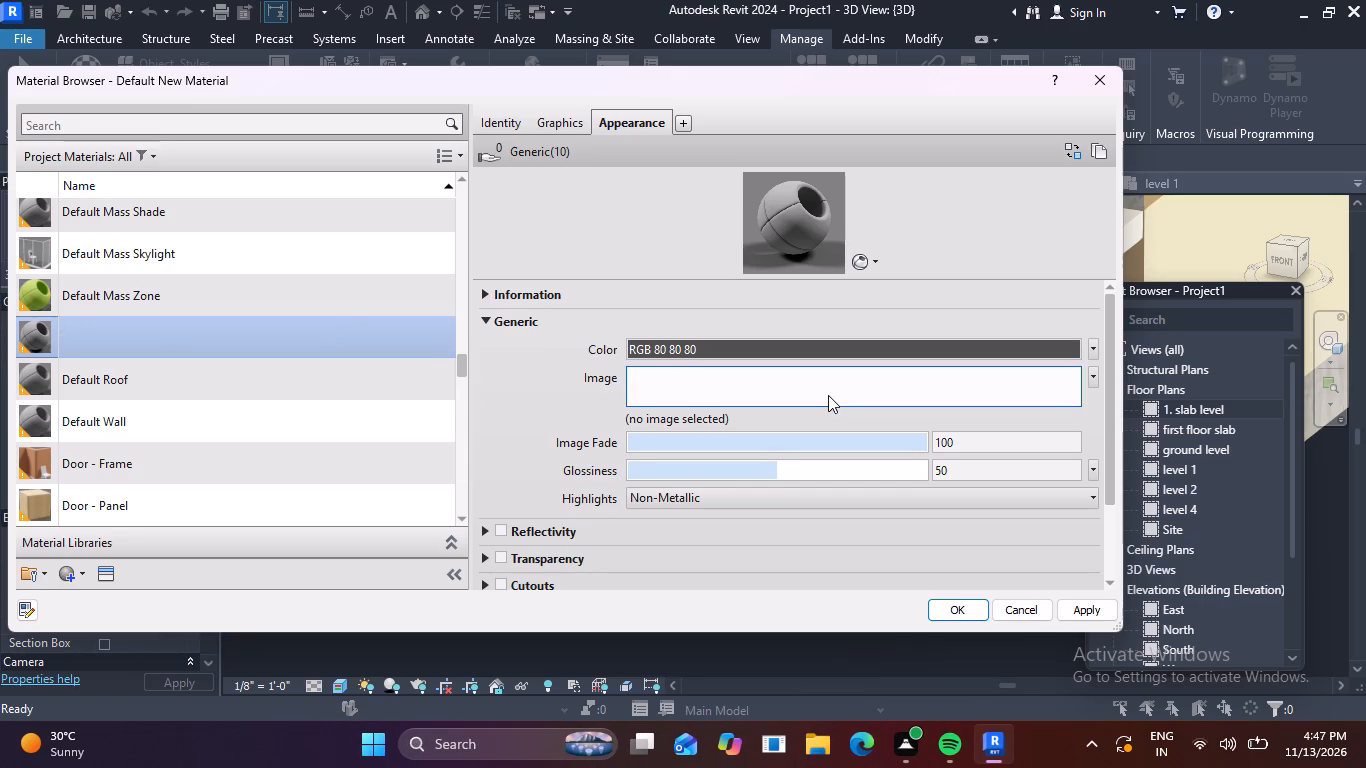
pyautogui.write('MMMM')
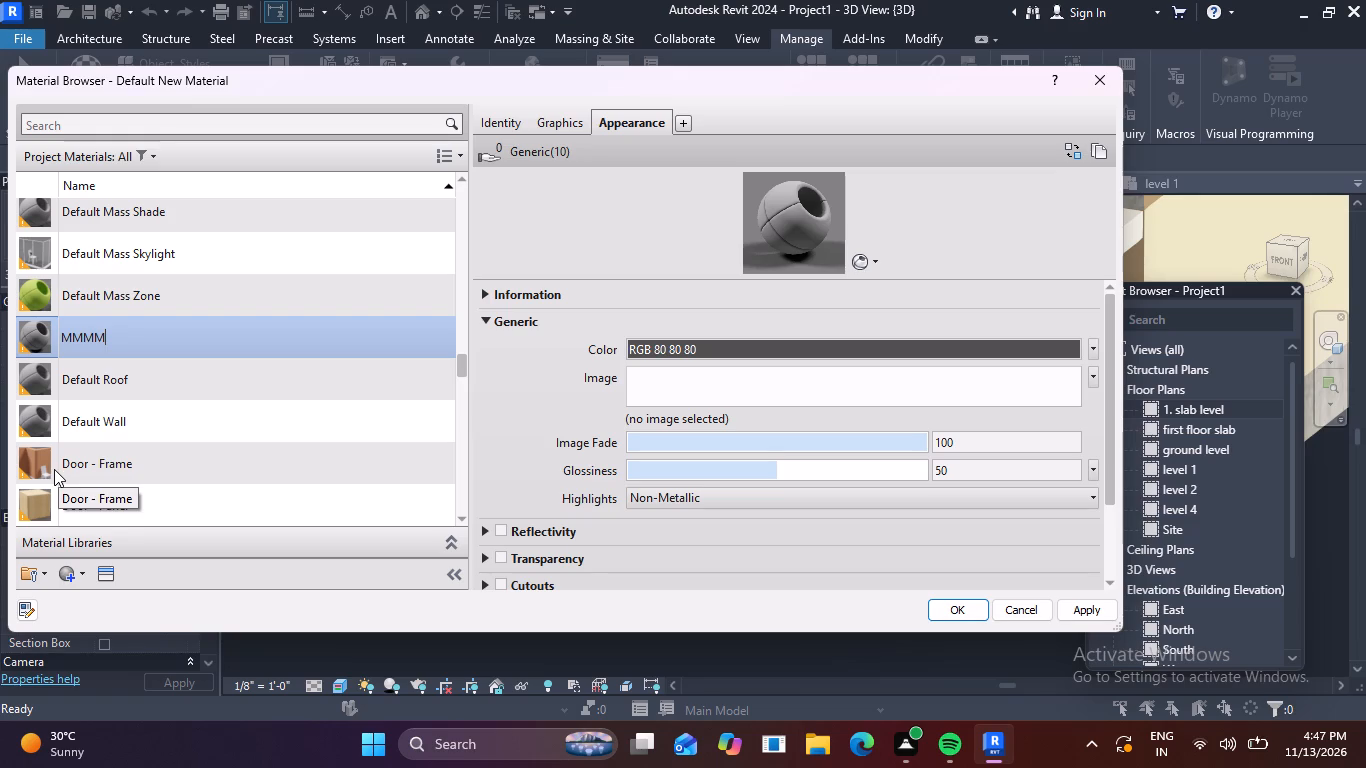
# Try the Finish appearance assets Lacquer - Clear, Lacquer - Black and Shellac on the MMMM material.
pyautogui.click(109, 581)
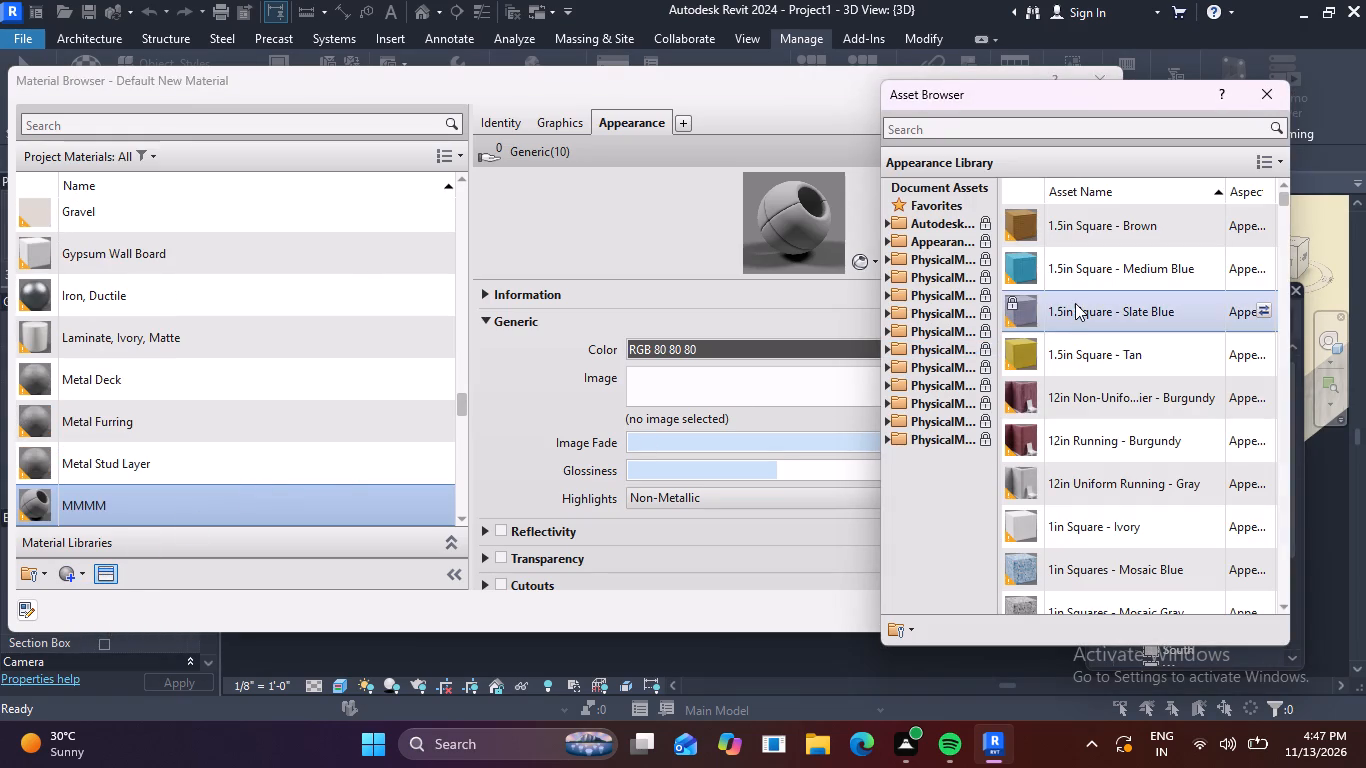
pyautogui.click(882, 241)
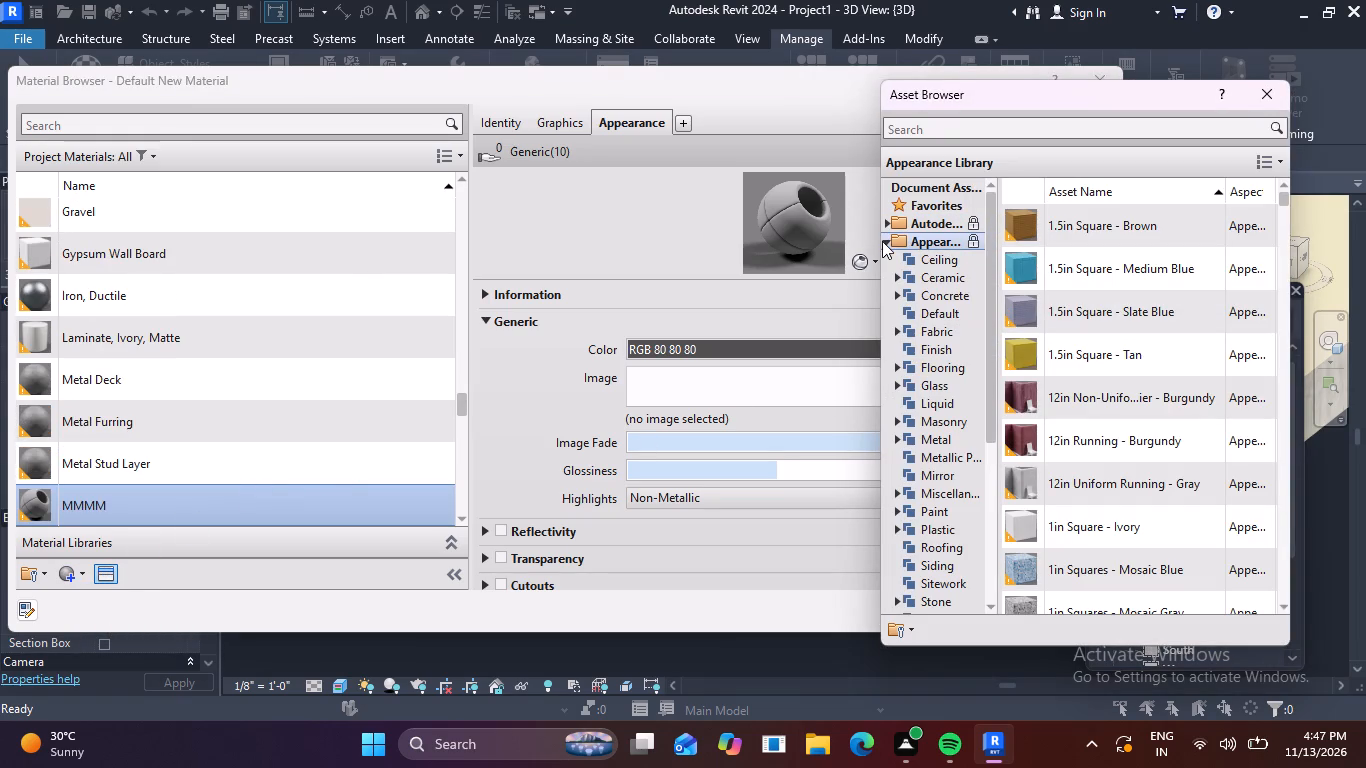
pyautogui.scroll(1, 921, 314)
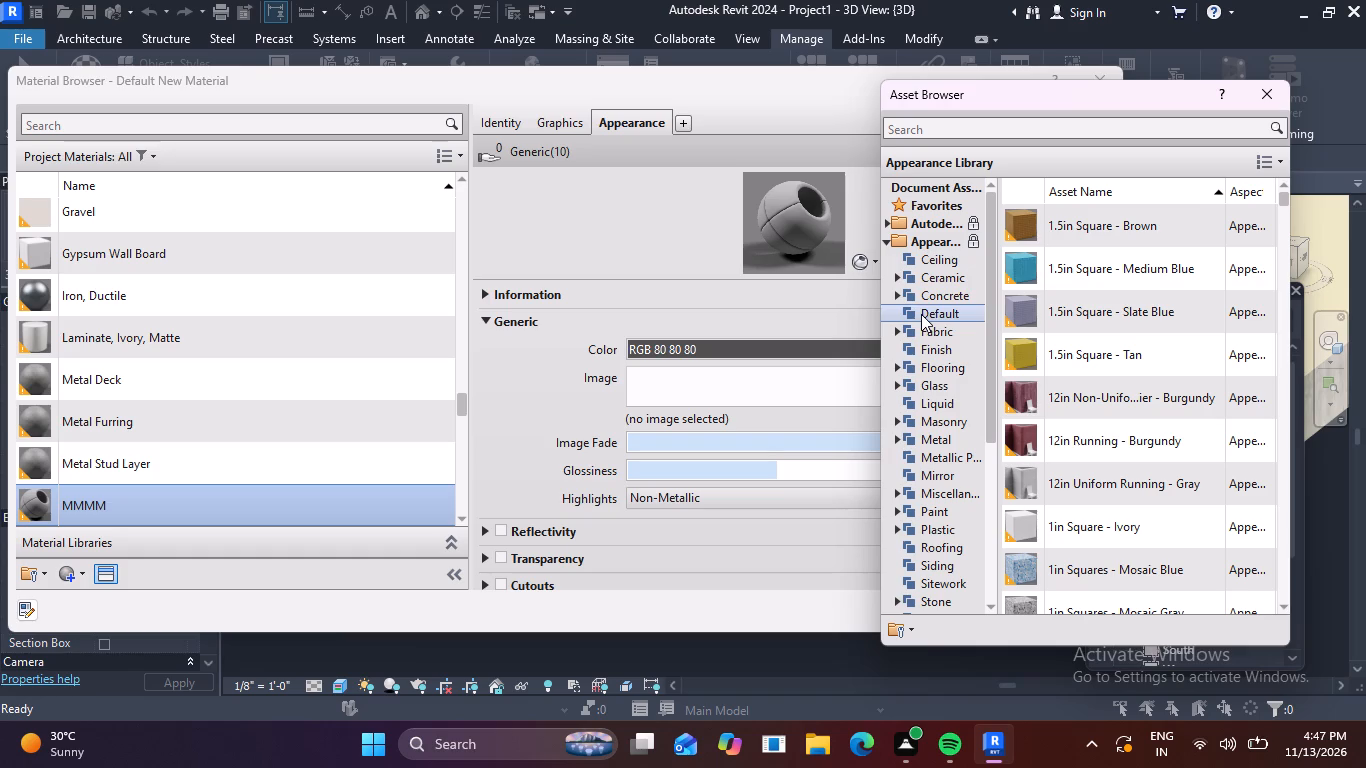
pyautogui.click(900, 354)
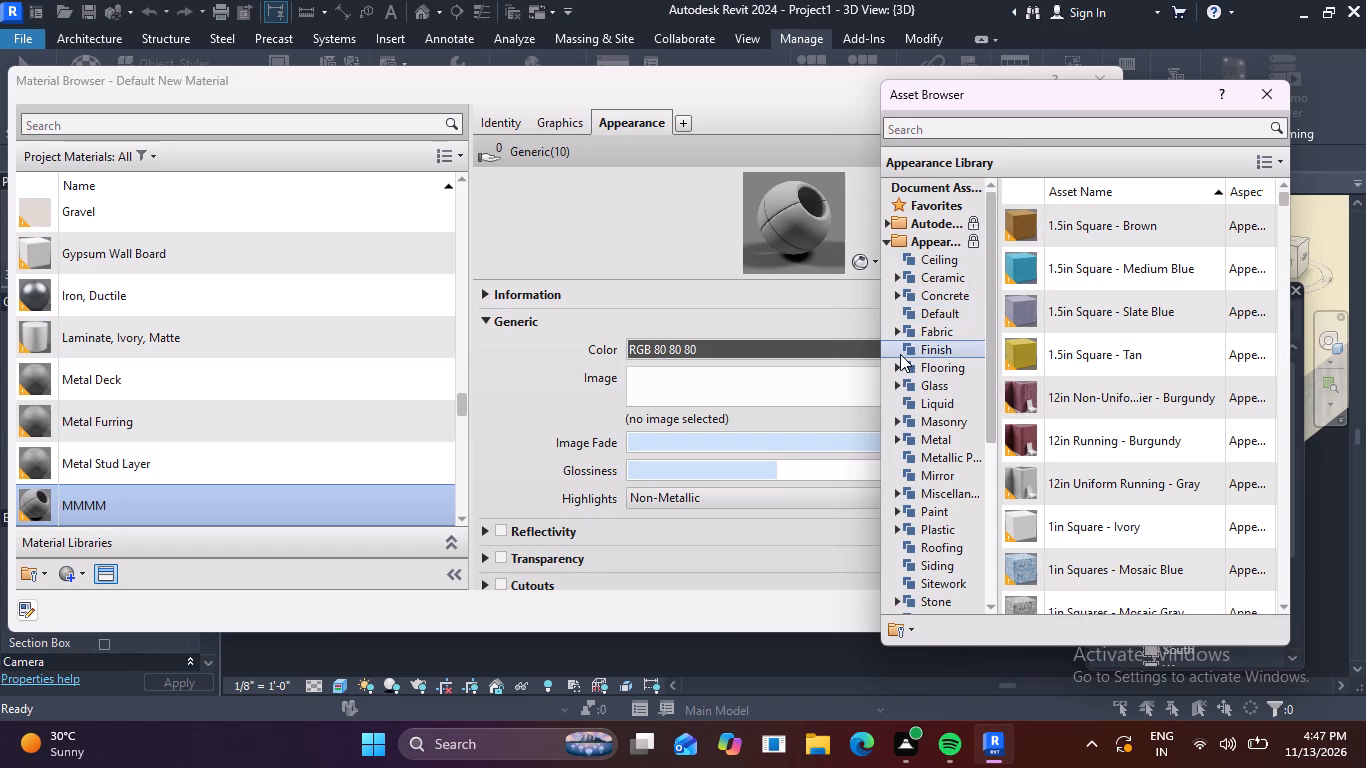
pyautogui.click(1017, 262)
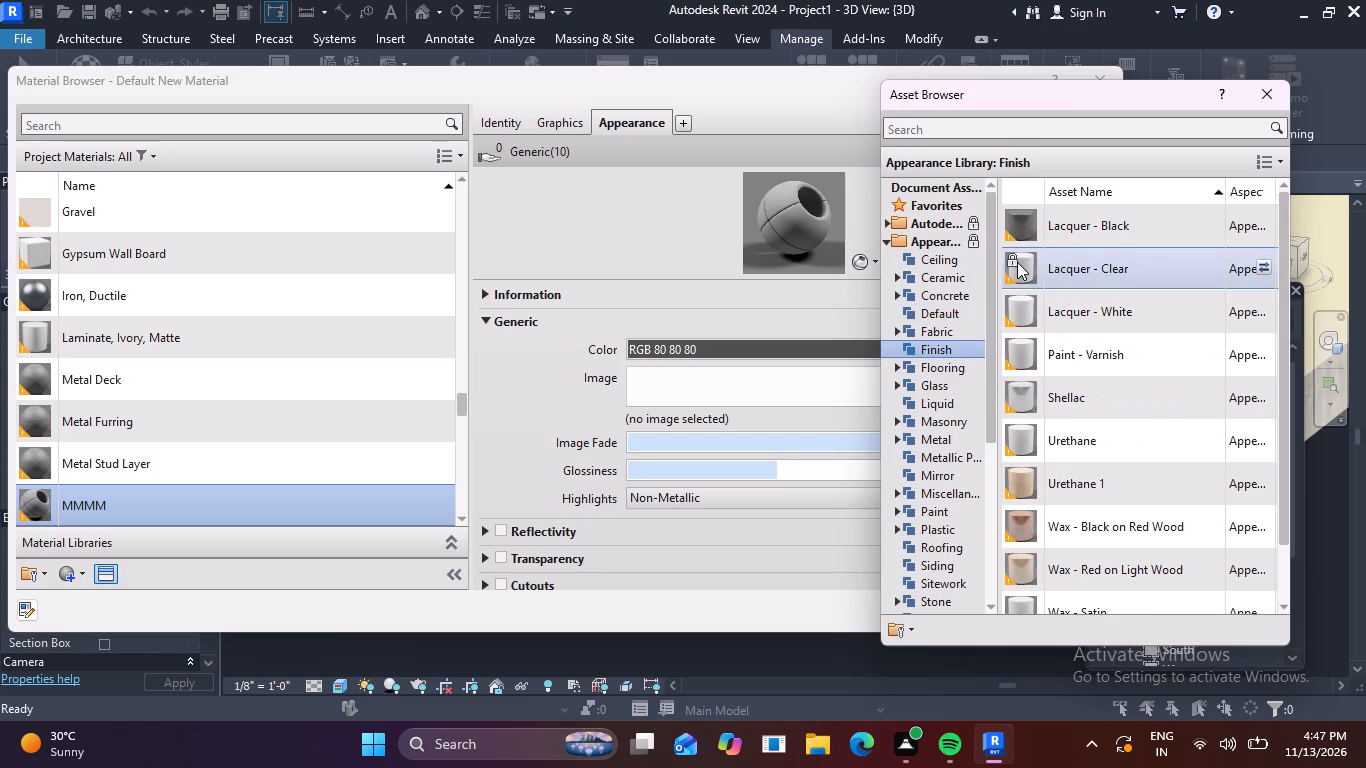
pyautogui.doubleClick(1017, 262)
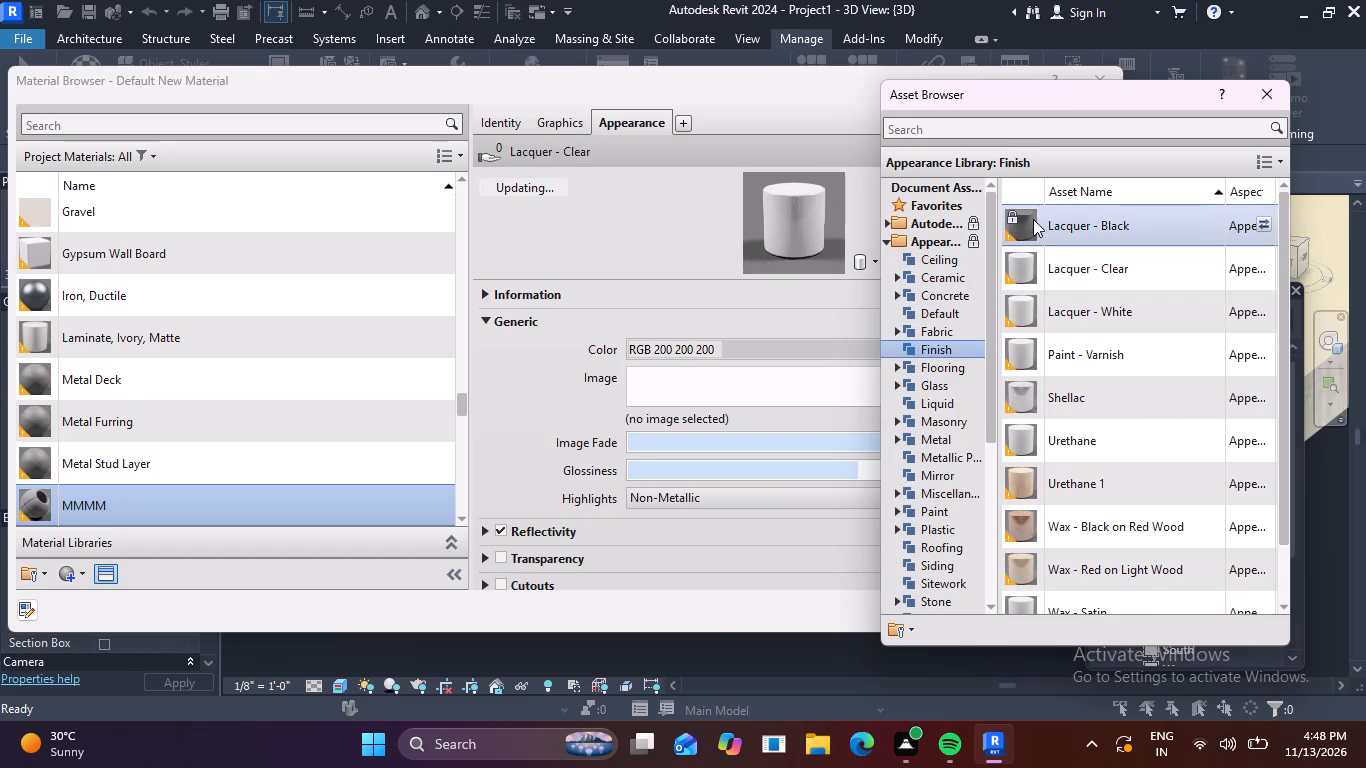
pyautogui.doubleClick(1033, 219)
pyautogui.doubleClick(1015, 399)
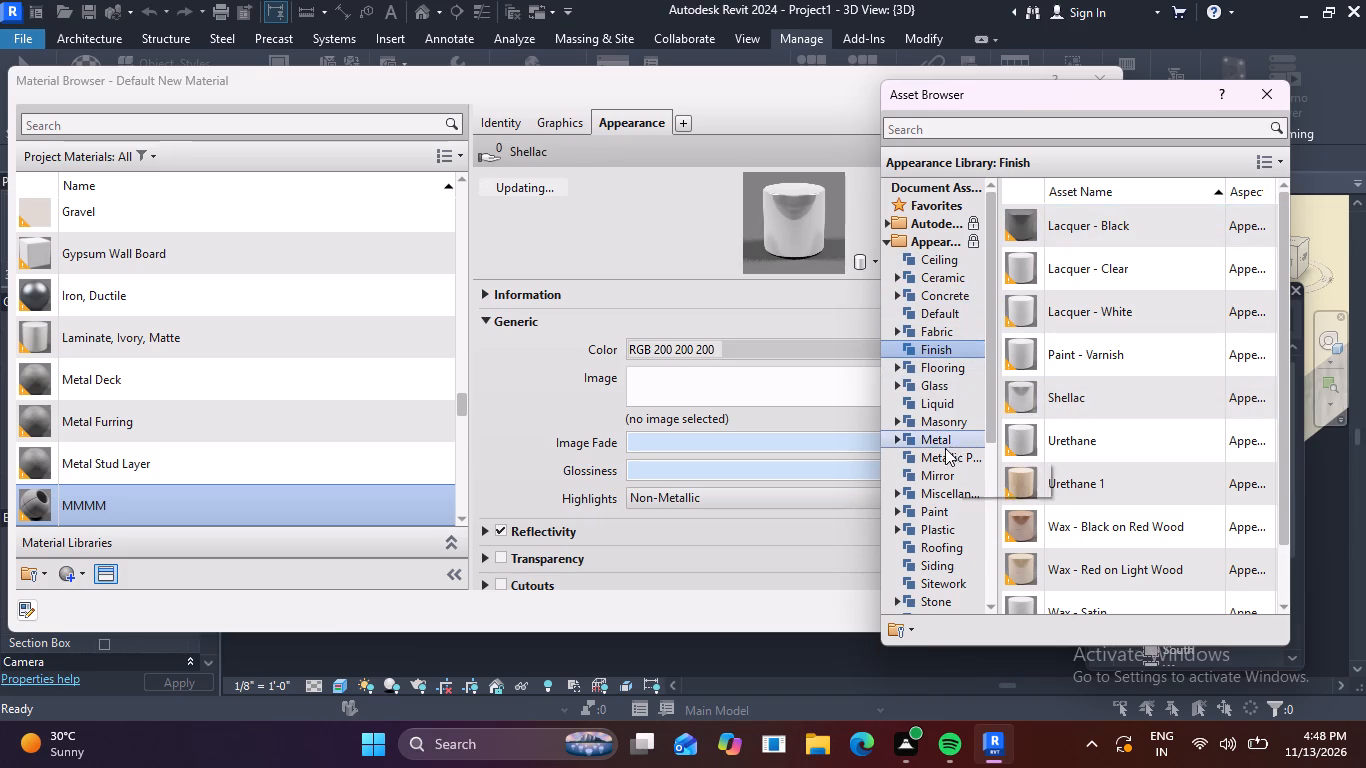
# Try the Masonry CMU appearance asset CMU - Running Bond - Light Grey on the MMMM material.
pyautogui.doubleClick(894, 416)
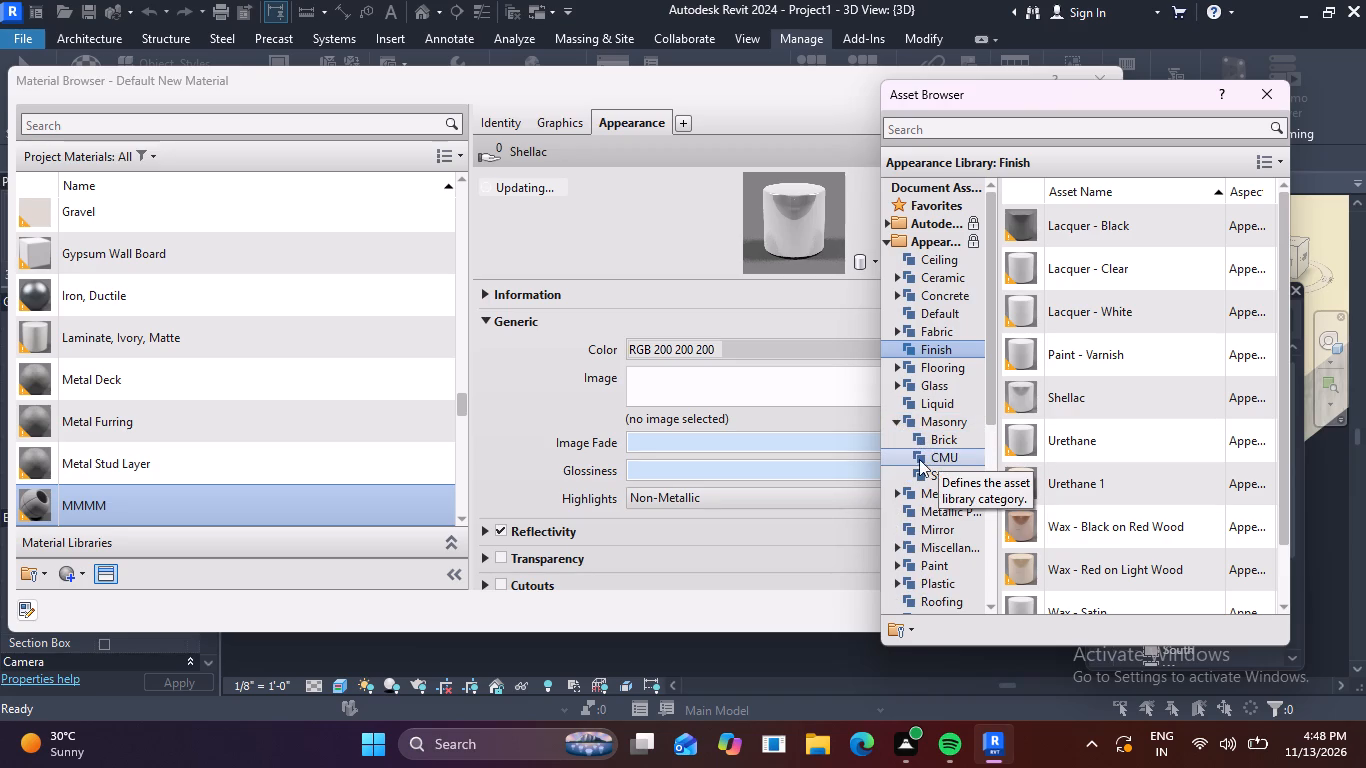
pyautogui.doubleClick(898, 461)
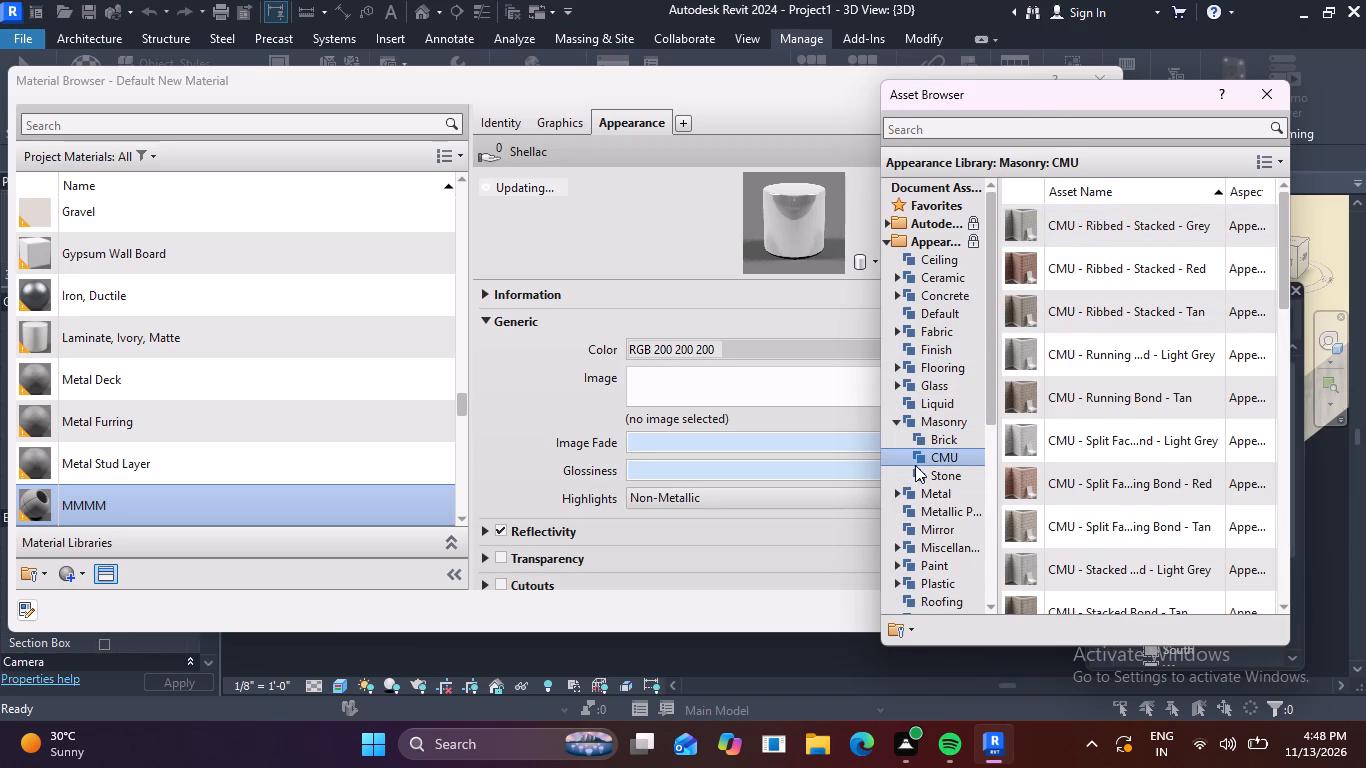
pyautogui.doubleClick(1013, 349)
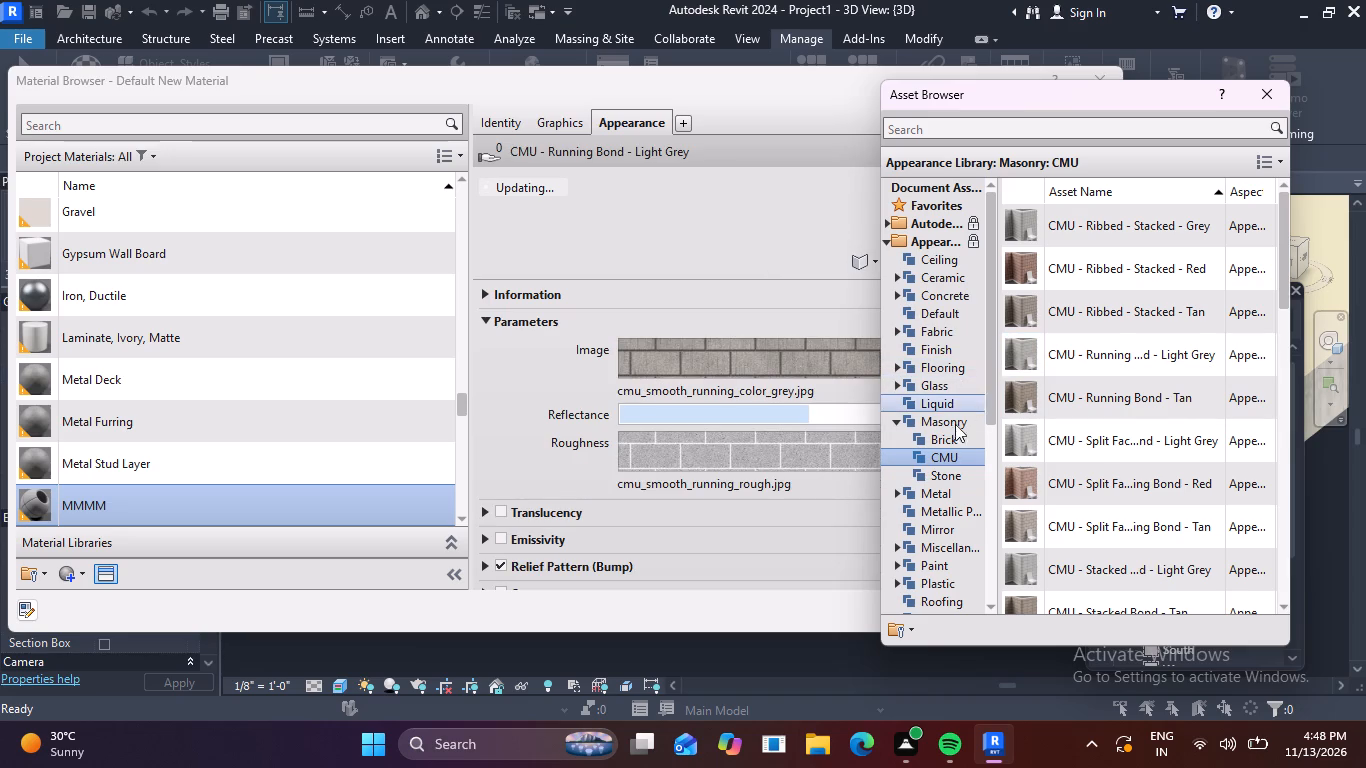
# Replace MMMM's appearance with the Masonry Stone asset Field Stones and accept the material changes.
pyautogui.doubleClick(911, 472)
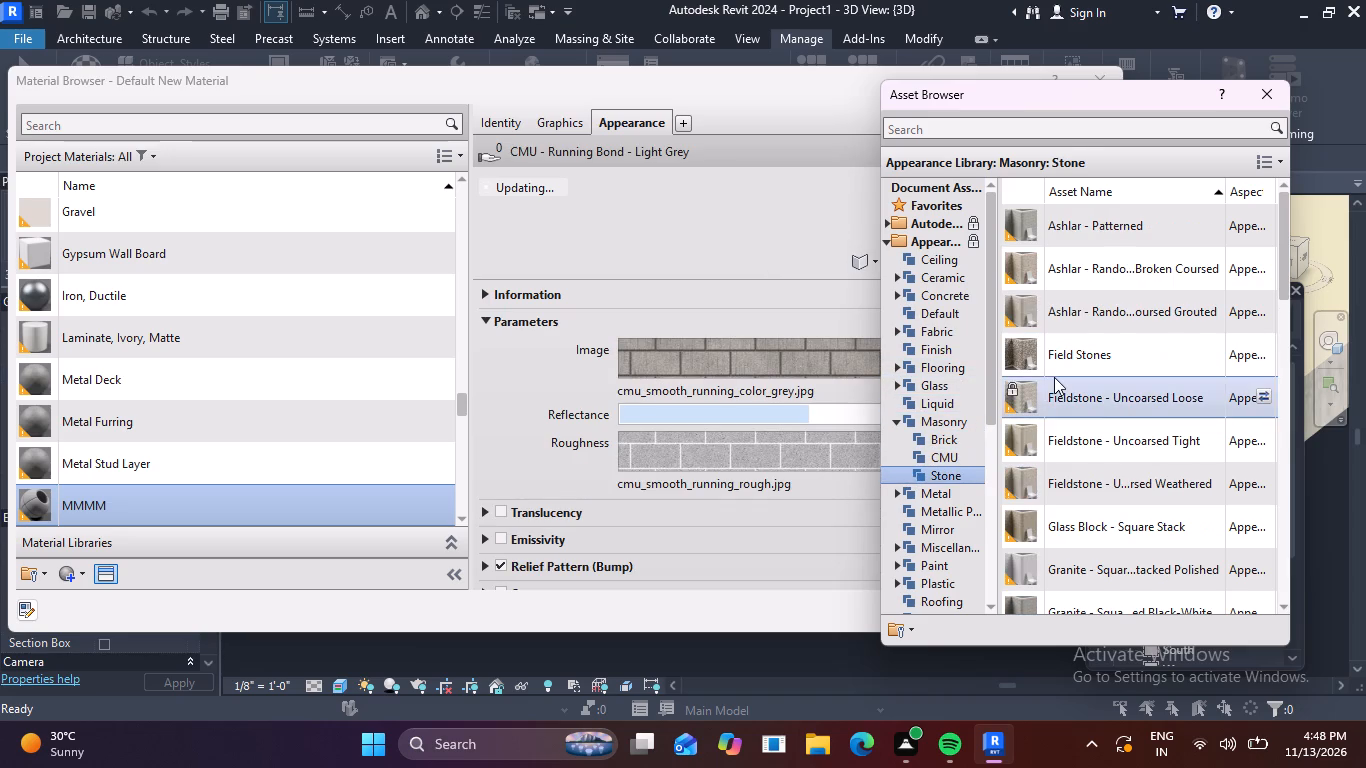
pyautogui.doubleClick(1039, 361)
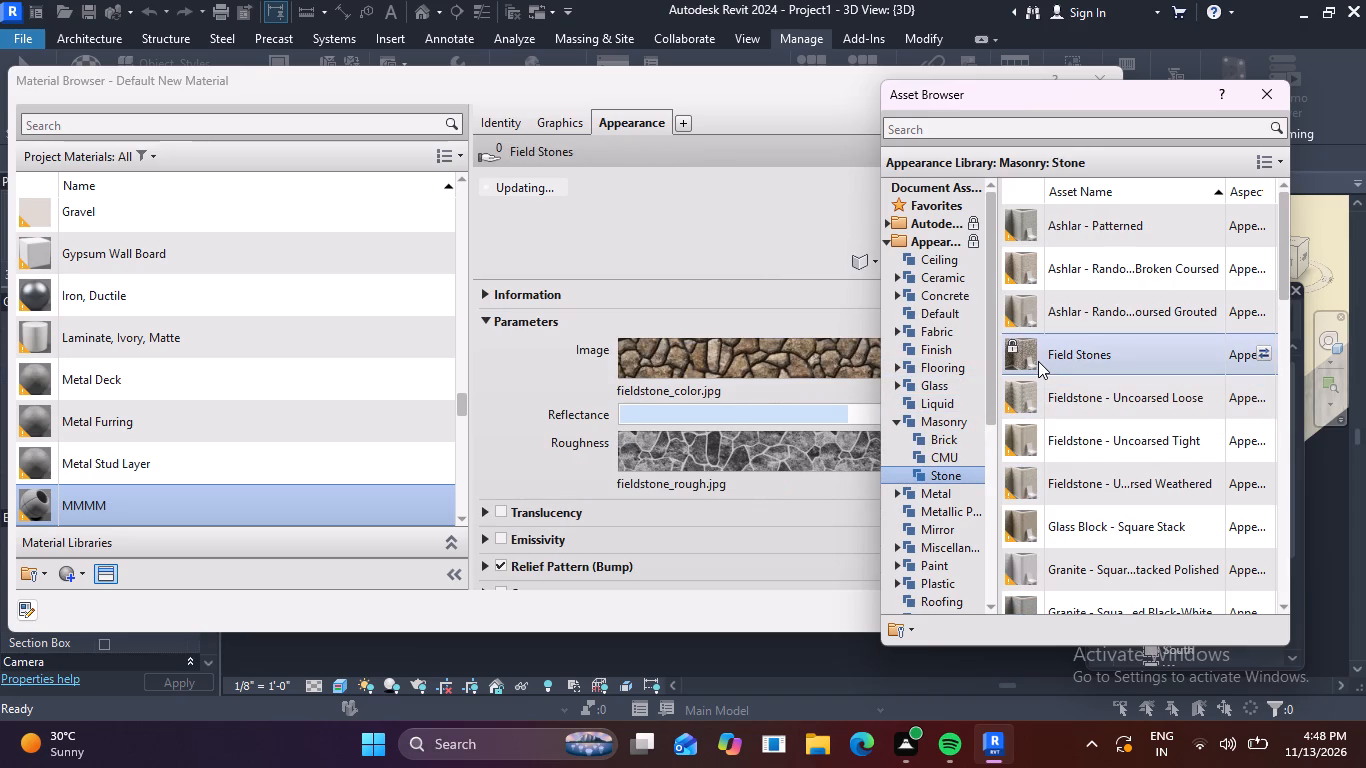
pyautogui.scroll(2, 766, 367)
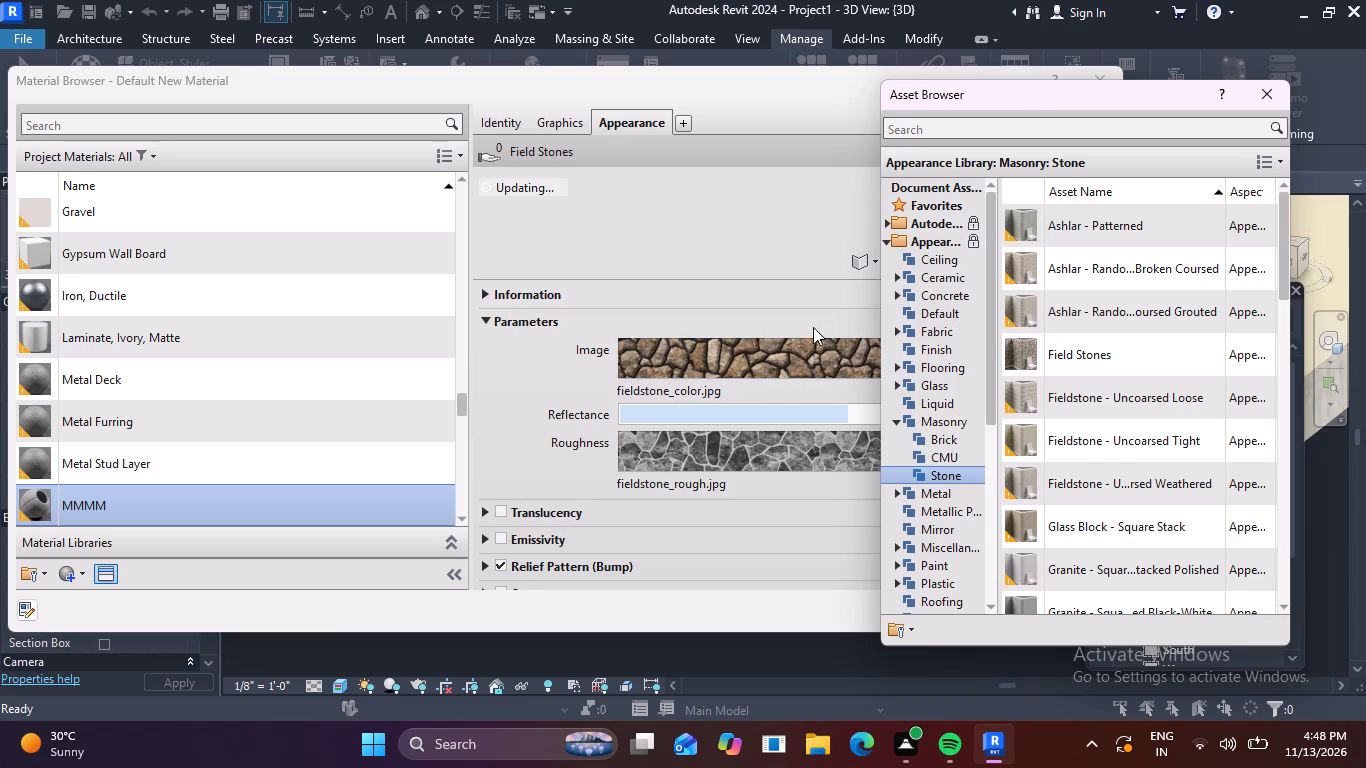
pyautogui.click(1271, 102)
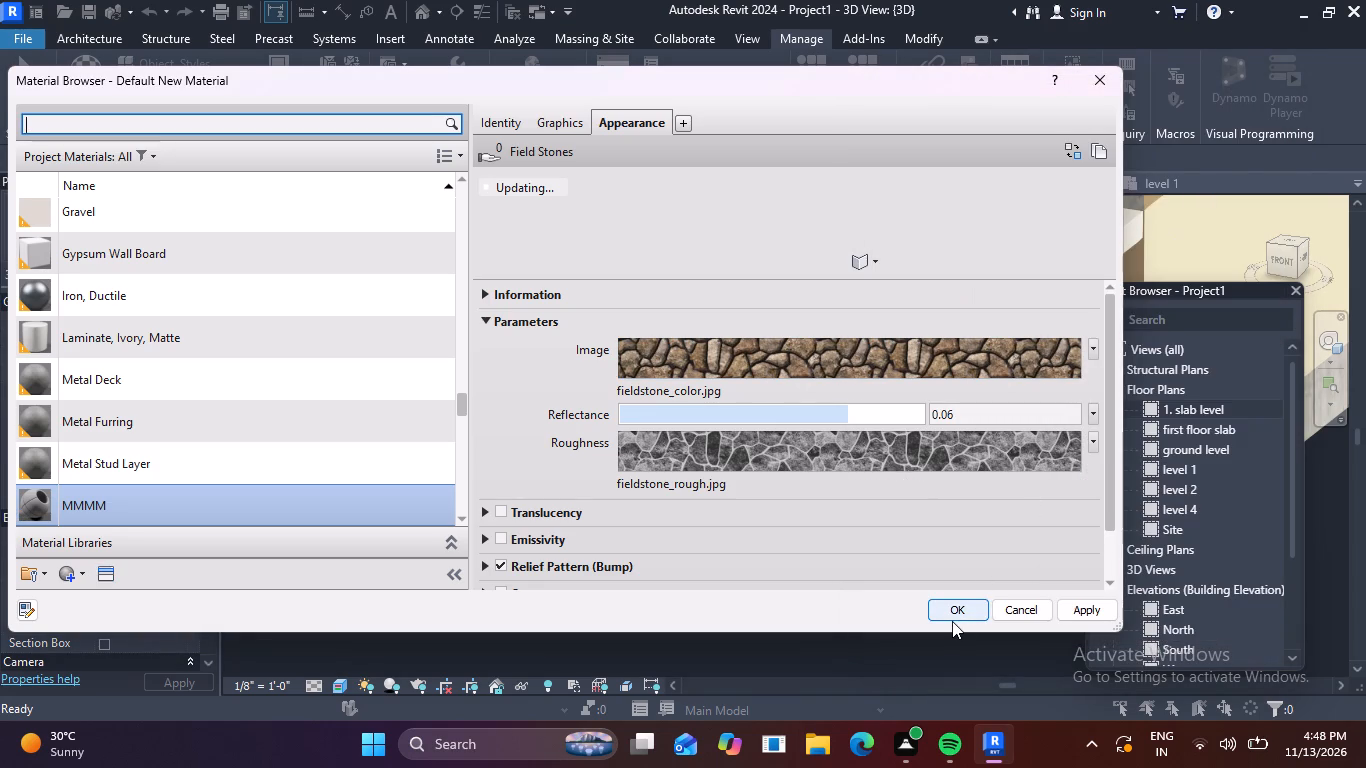
pyautogui.click(964, 614)
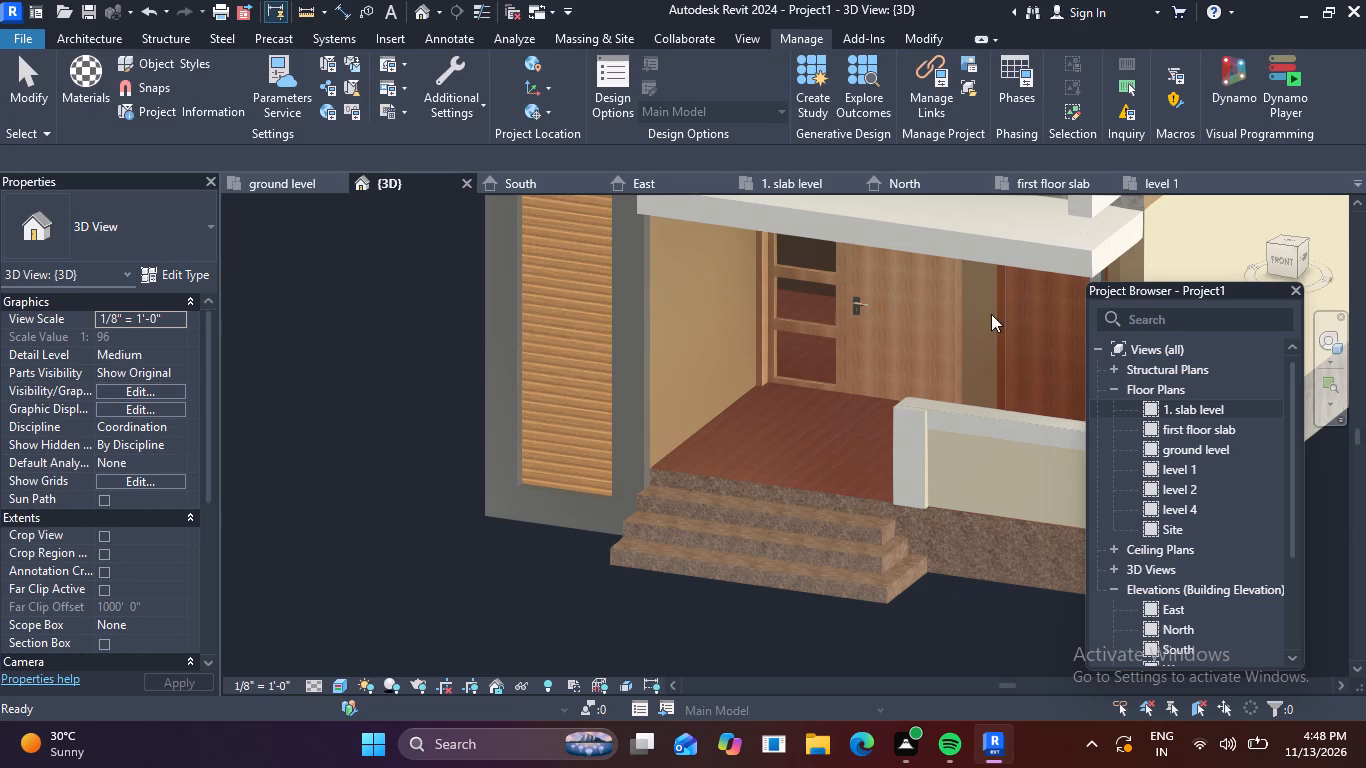
# Paint the plinth face along the building's right side wall with the MMMM material.
pyautogui.scroll(-4, 942, 366)
pyautogui.moveTo(899, 526); pyautogui.dragTo(708, 564, button='middle')
pyautogui.keyDown('shift'); pyautogui.moveTo(928, 544); pyautogui.dragTo(807, 529, button='middle'); pyautogui.keyUp('shift')
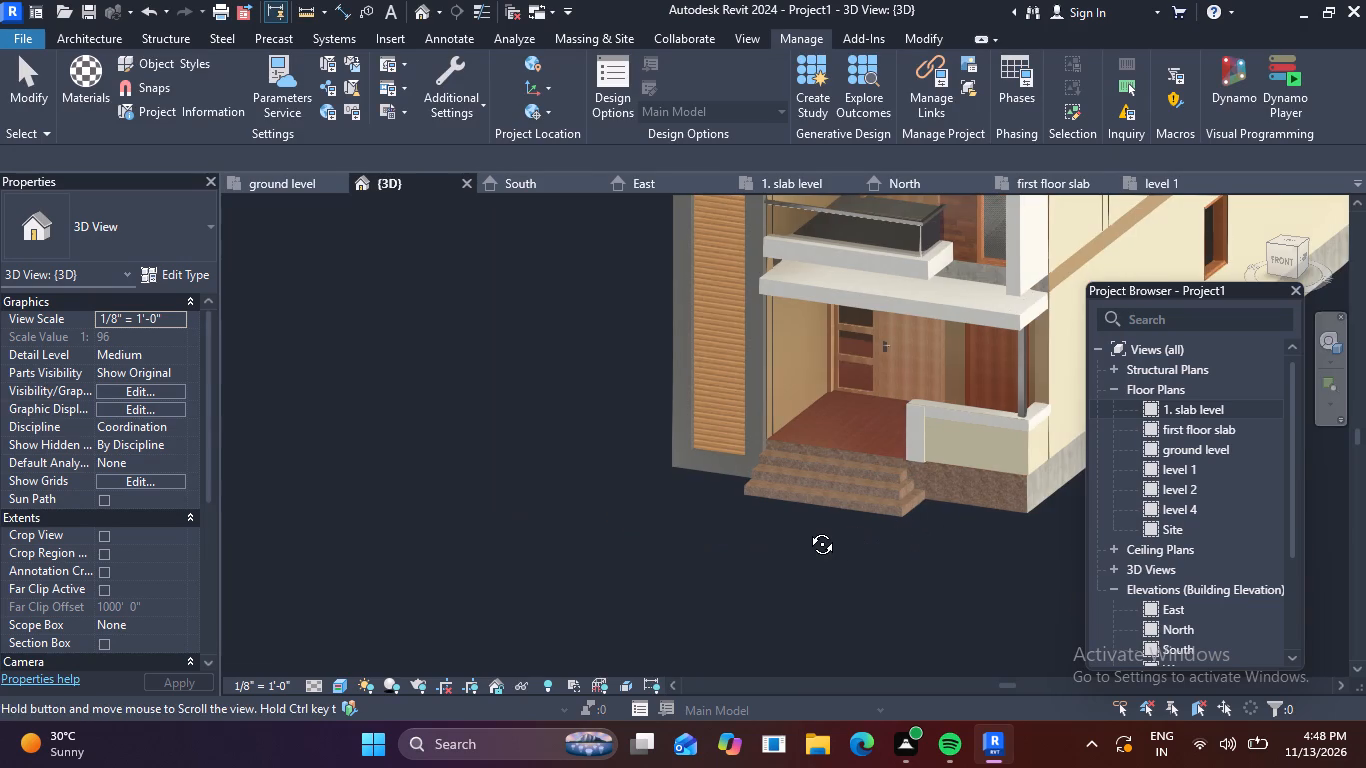
pyautogui.keyDown('shift'); pyautogui.moveTo(807, 529); pyautogui.dragTo(732, 543, button='middle'); pyautogui.keyUp('shift')
pyautogui.moveTo(854, 594); pyautogui.dragTo(878, 467, button='middle')
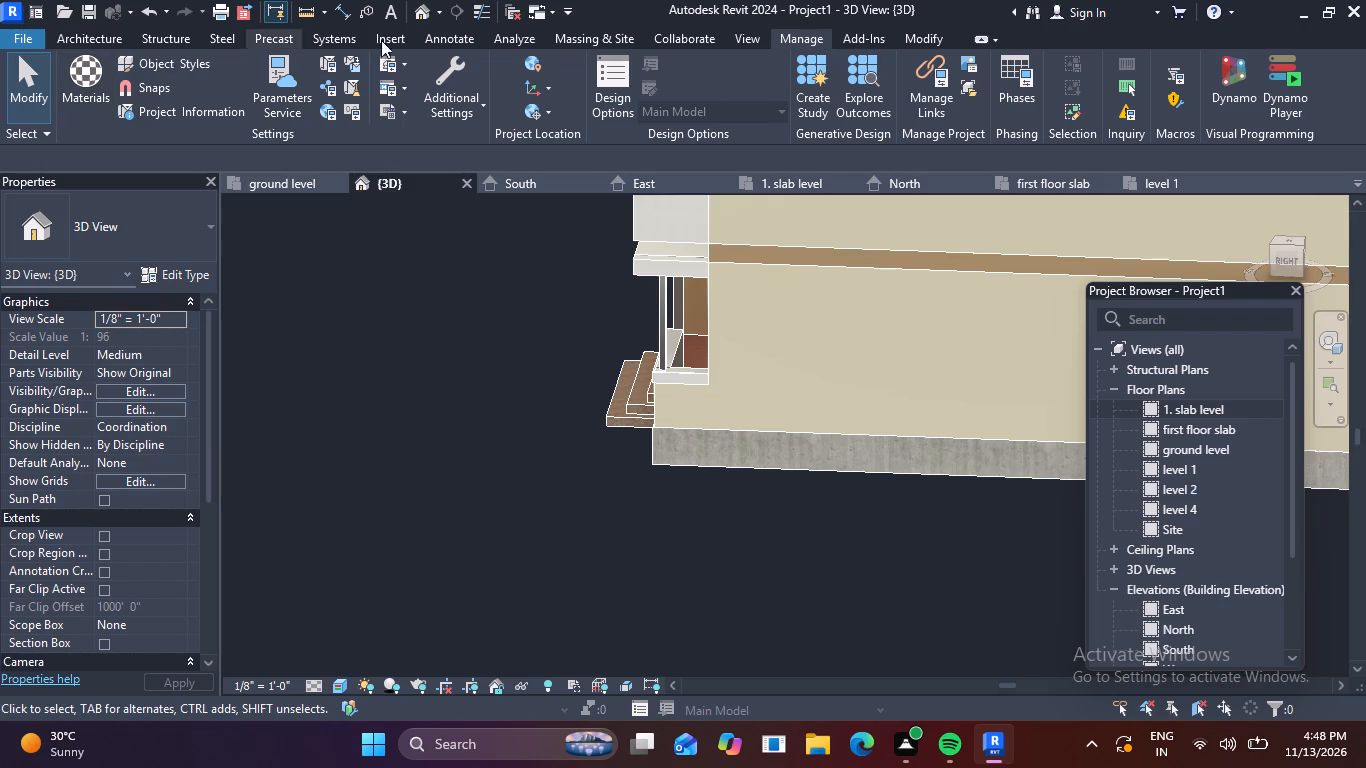
pyautogui.click(939, 40)
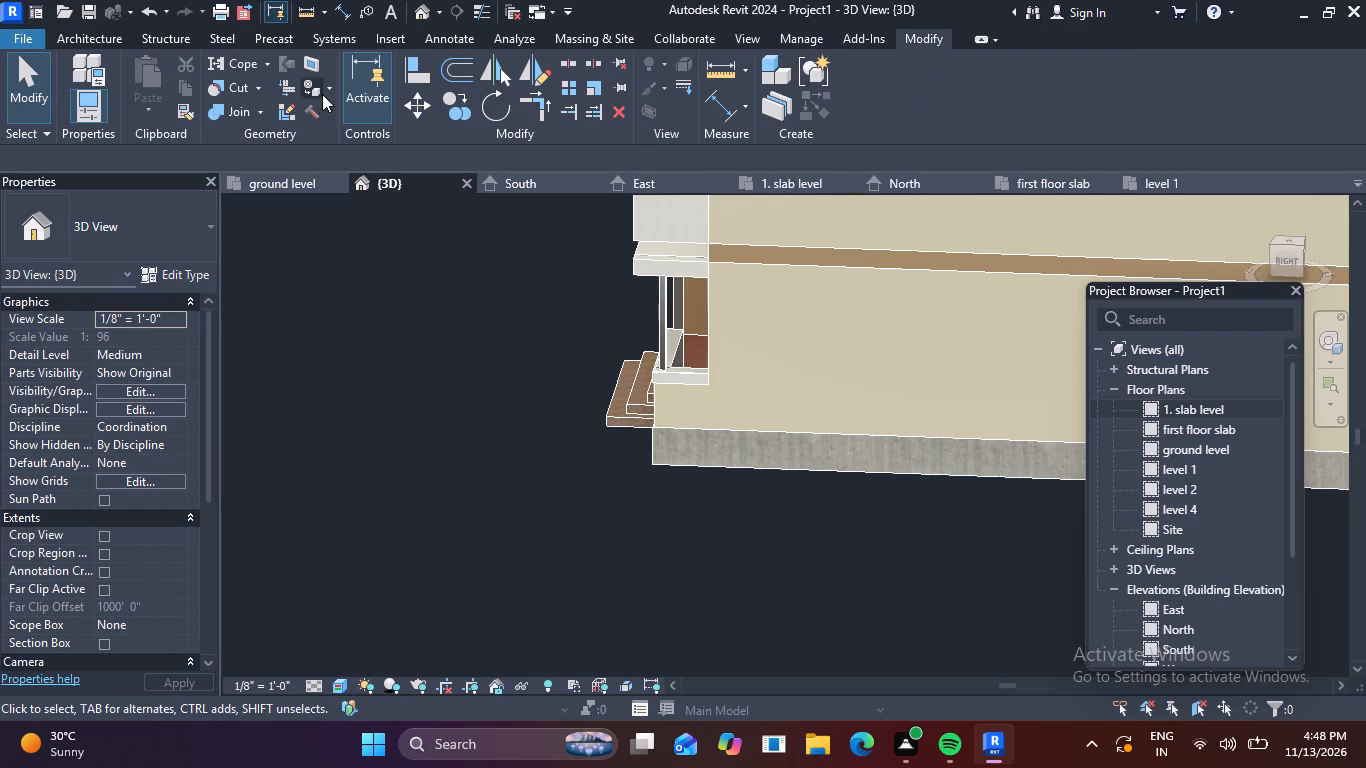
pyautogui.click(325, 89)
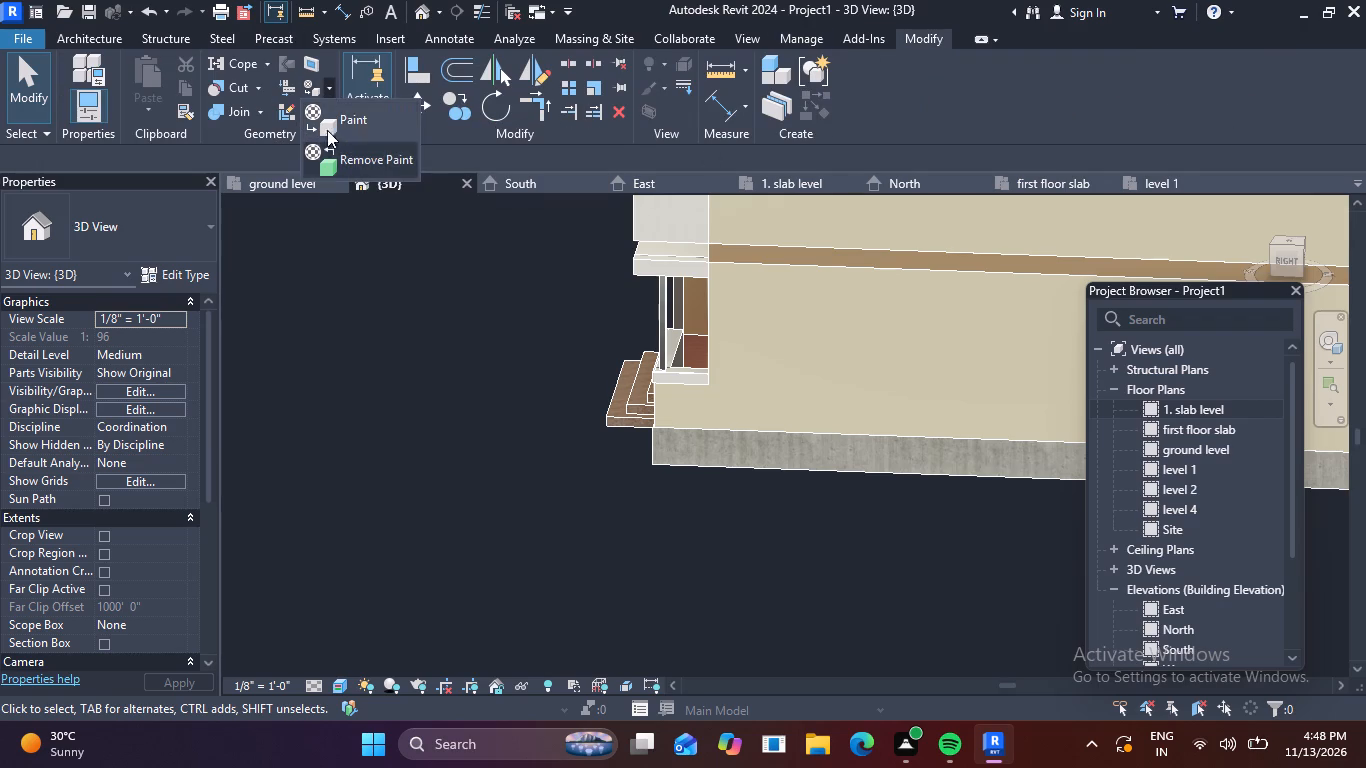
pyautogui.click(337, 118)
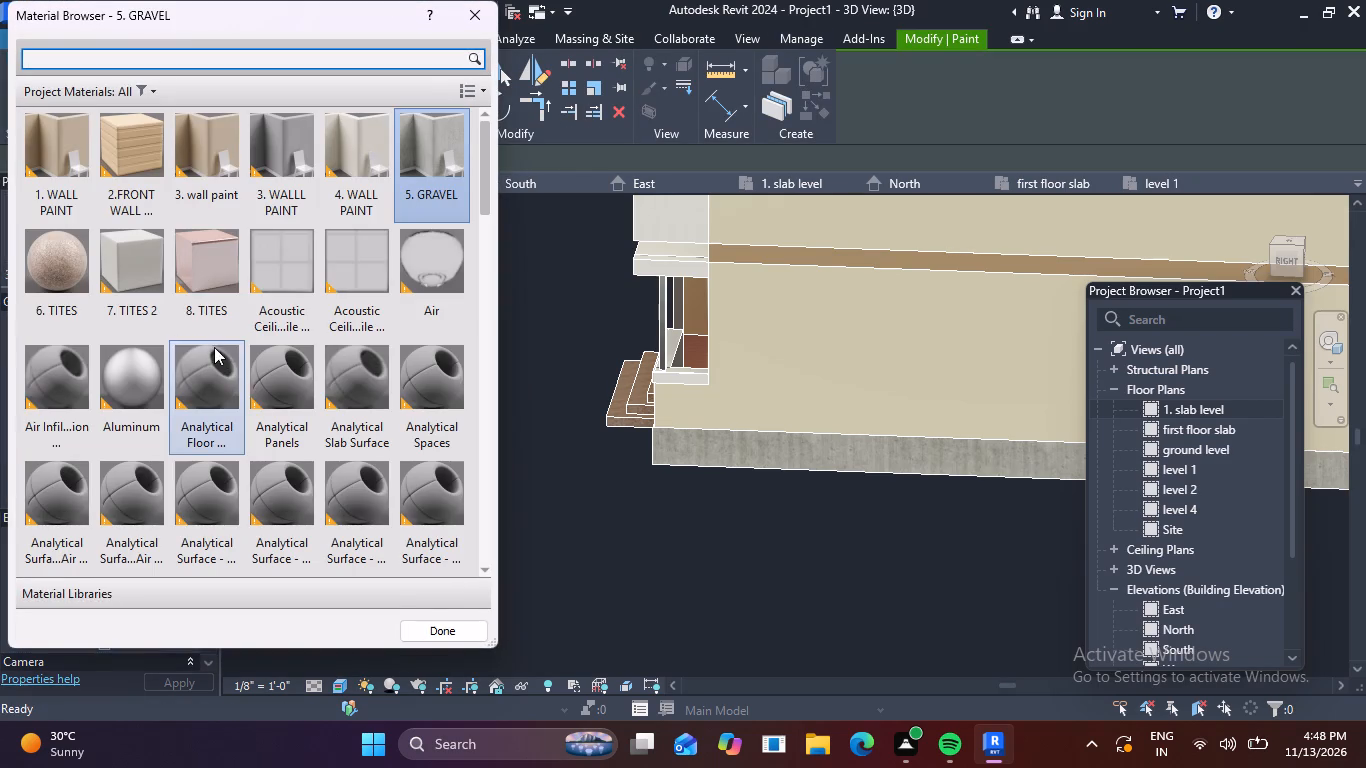
pyautogui.scroll(6, 243, 246)
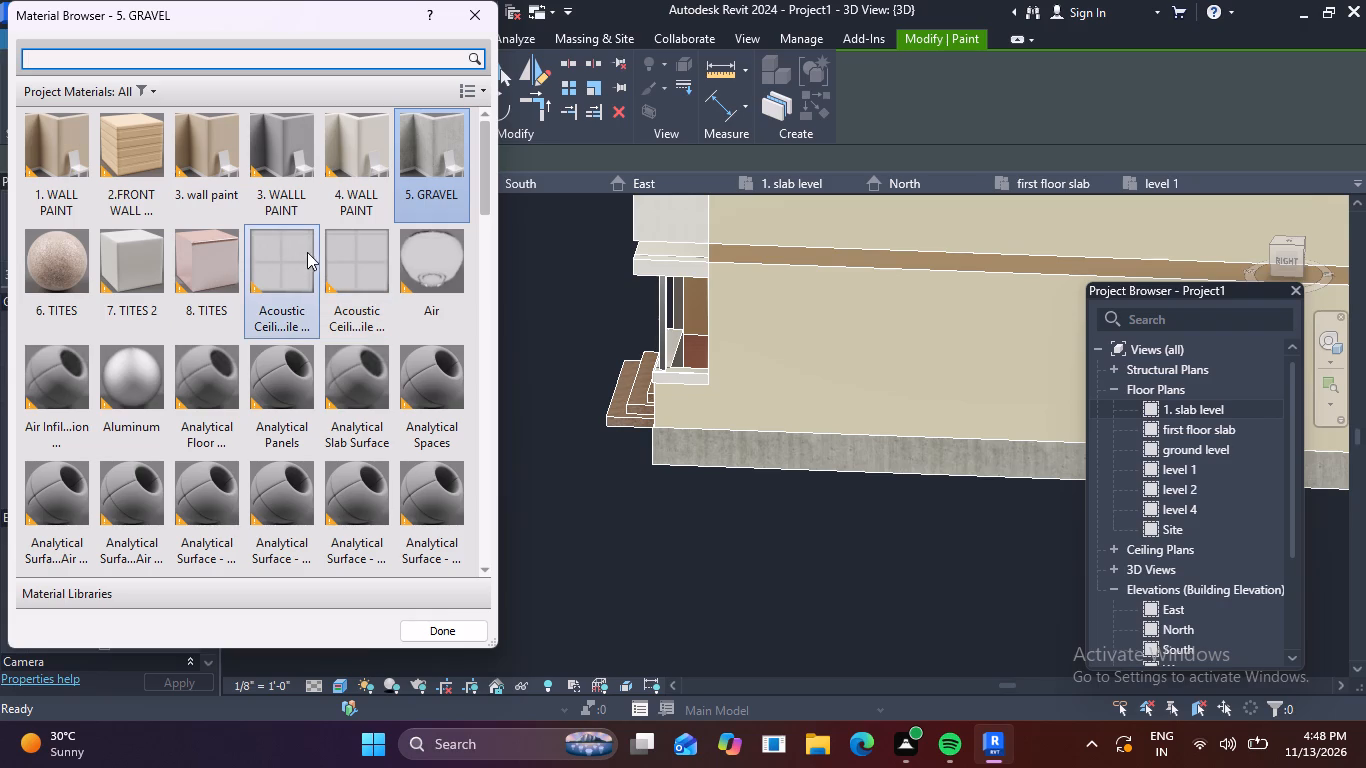
pyautogui.scroll(-5, 317, 250)
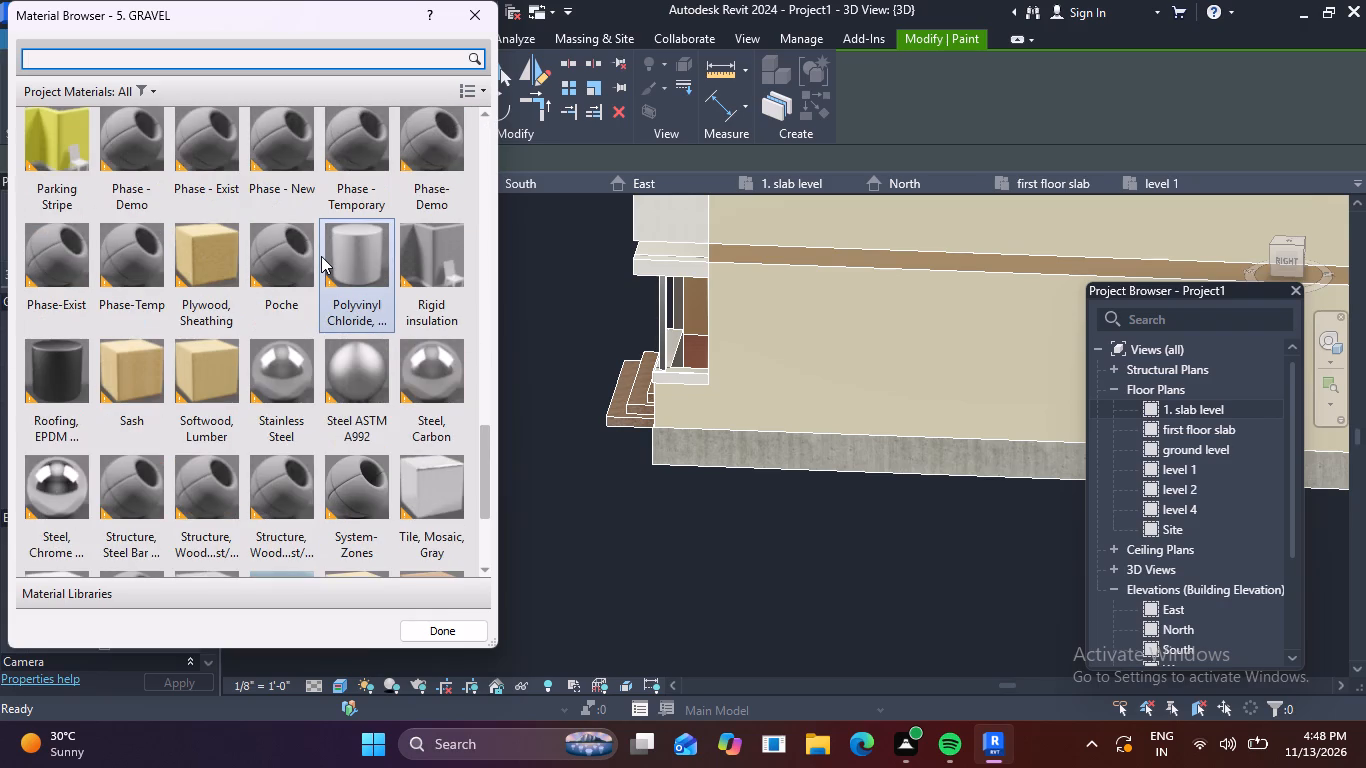
pyautogui.scroll(3, 321, 256)
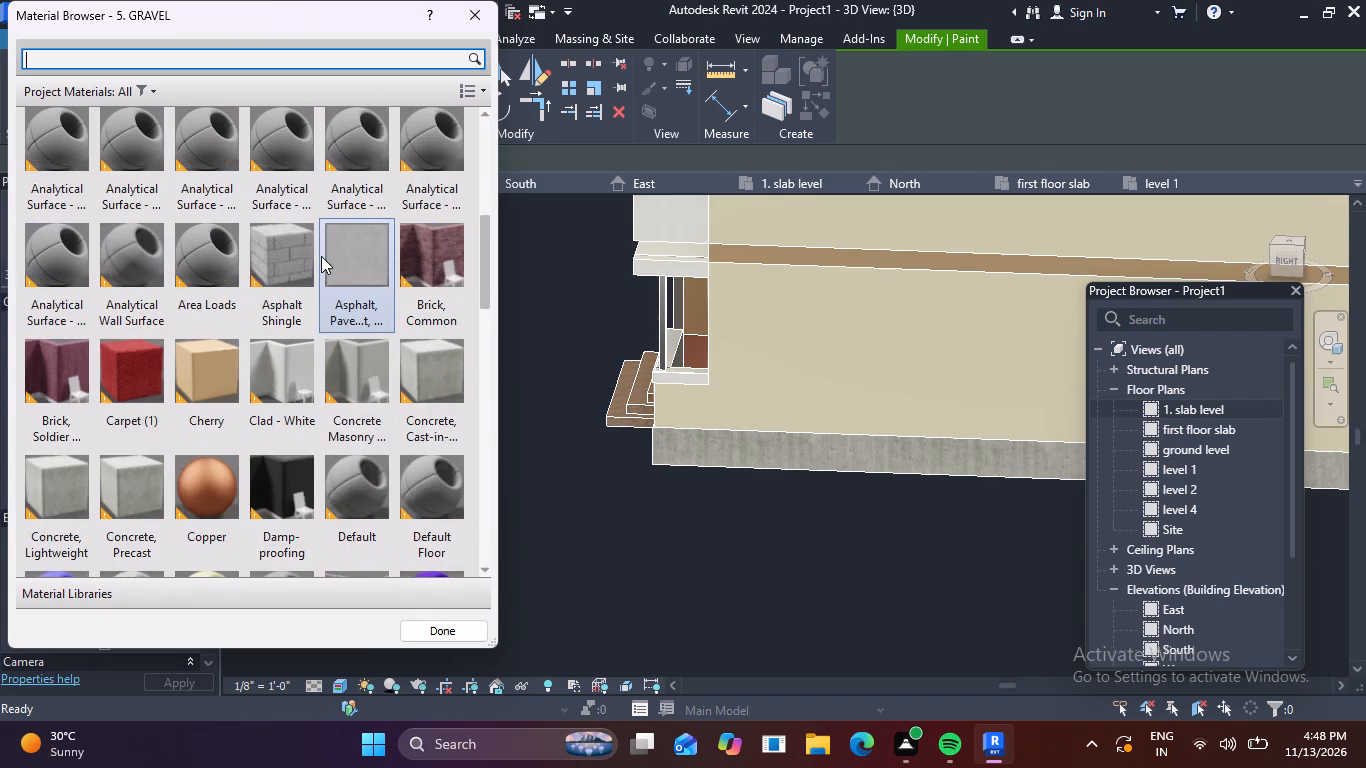
pyautogui.scroll(3, 321, 256)
pyautogui.scroll(-4, 321, 256)
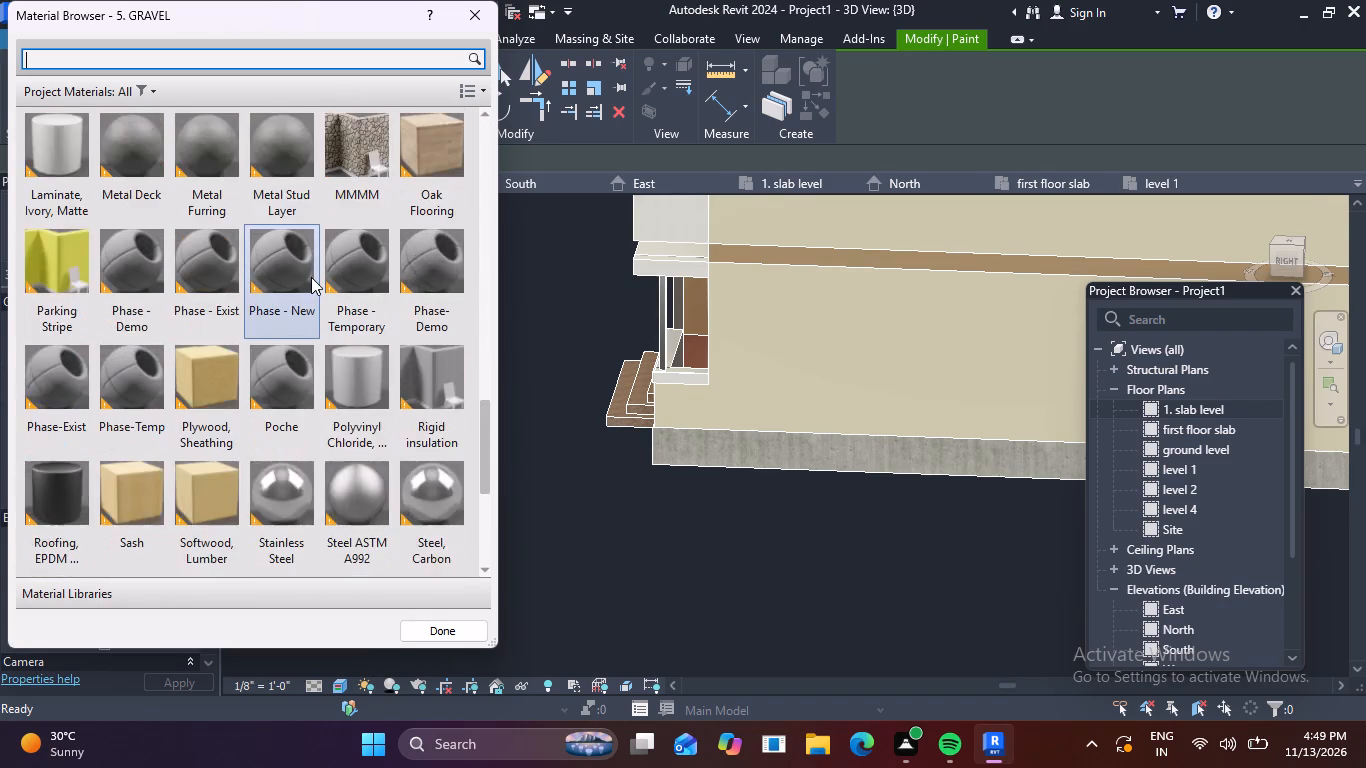
pyautogui.scroll(-2, 311, 277)
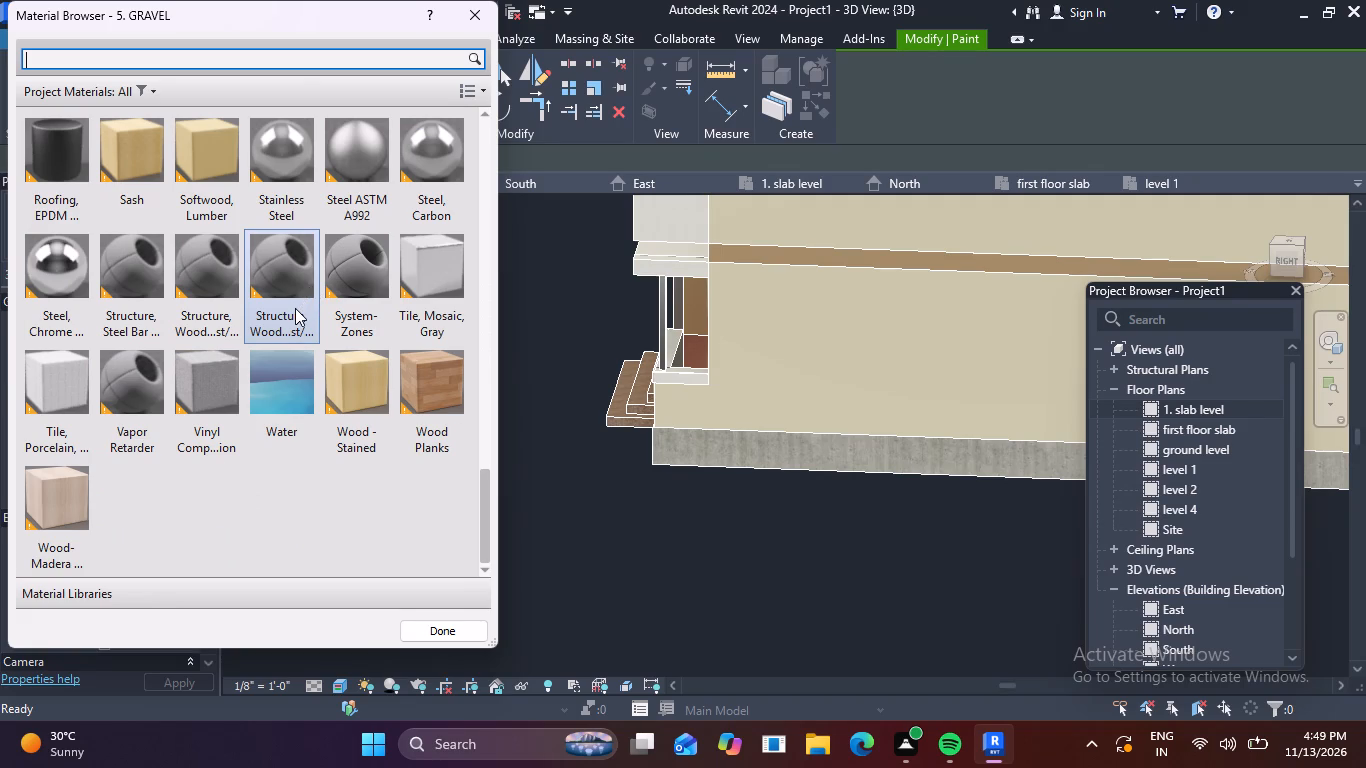
pyautogui.scroll(1, 295, 308)
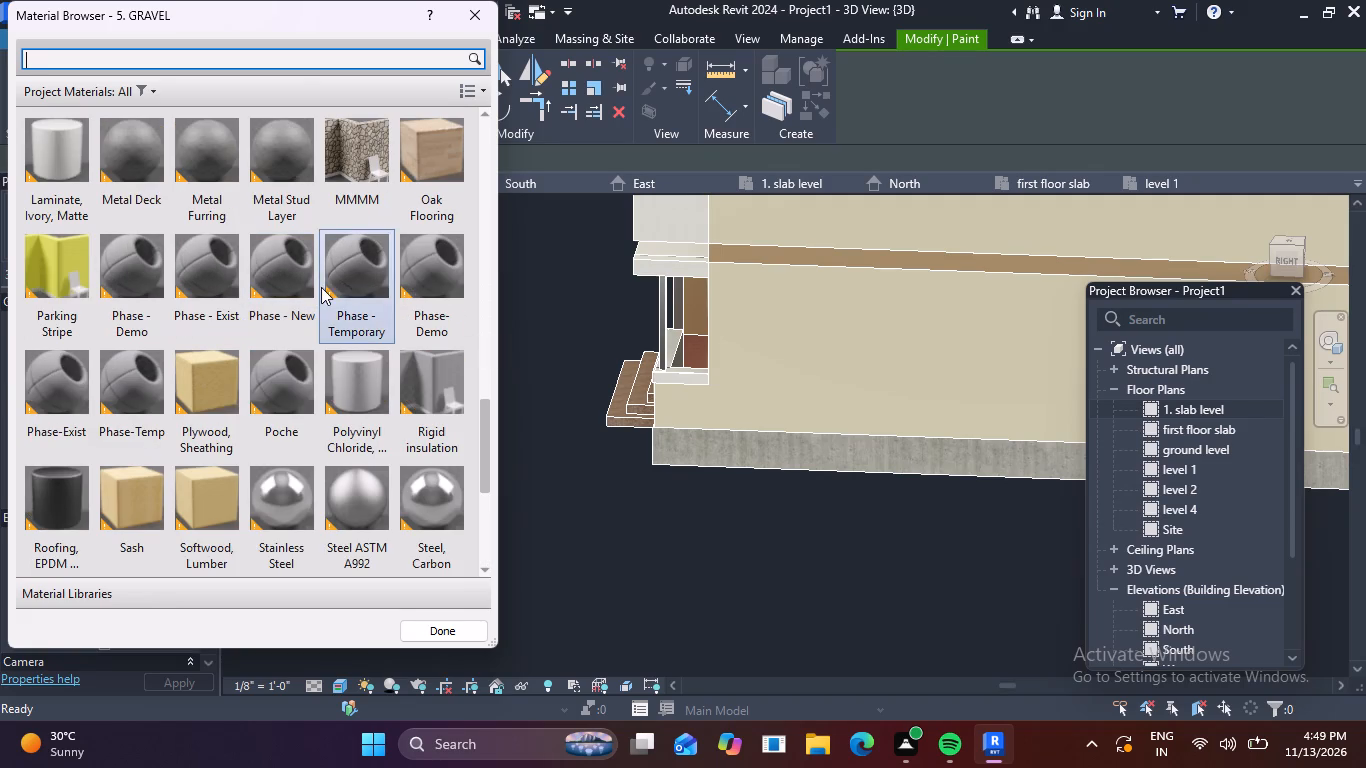
pyautogui.click(372, 158)
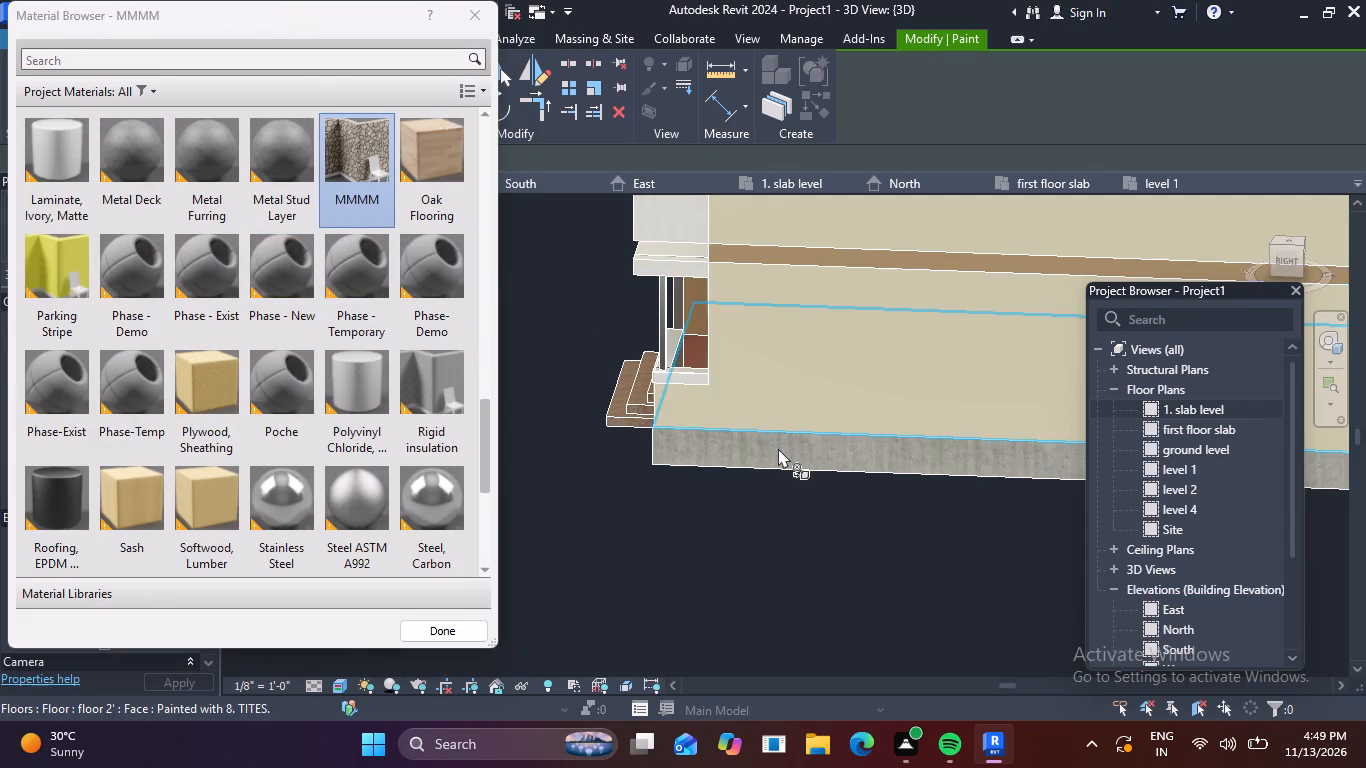
pyautogui.scroll(4, 778, 448)
pyautogui.click(792, 445)
# Paint the plinth face below the windows on the building's back side with MMMM.
pyautogui.scroll(-6, 640, 446)
pyautogui.moveTo(823, 456); pyautogui.dragTo(442, 412, button='middle')
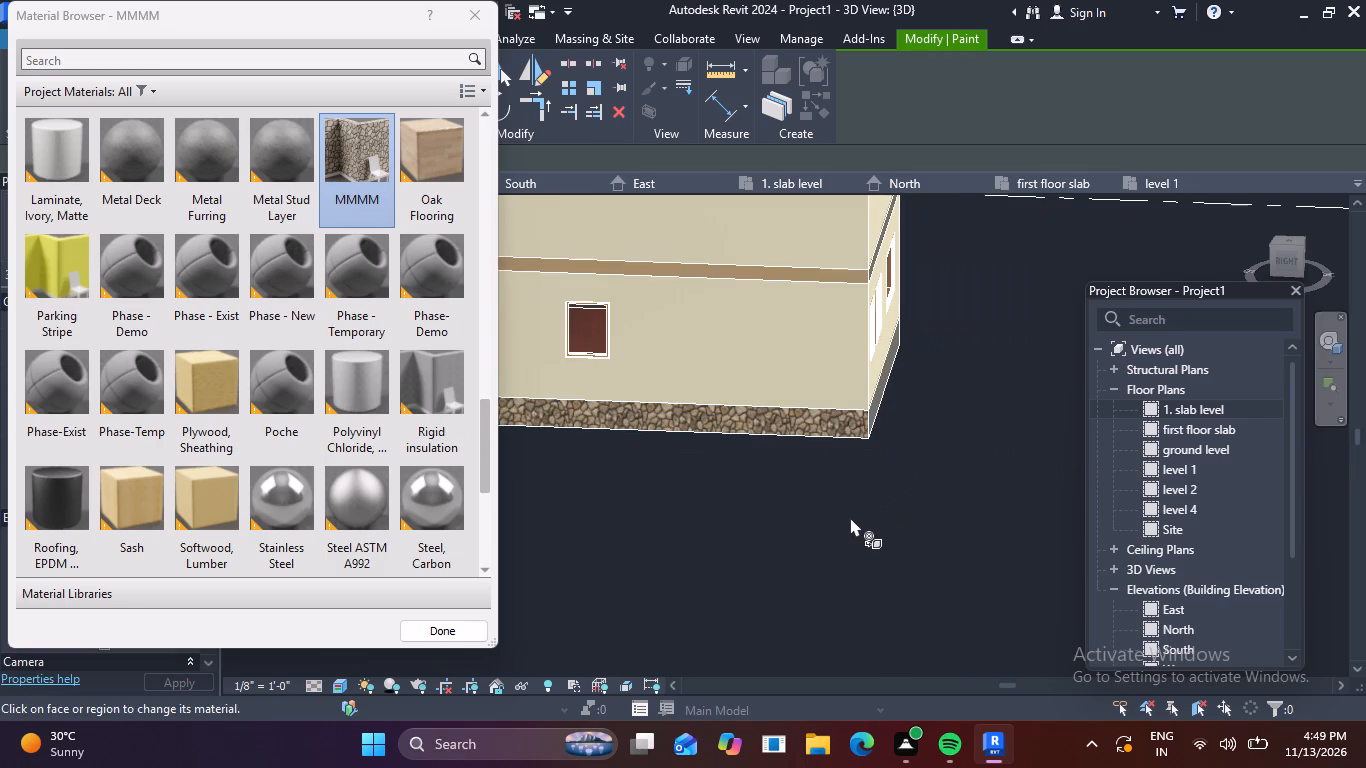
pyautogui.keyDown('shift'); pyautogui.moveTo(823, 512); pyautogui.dragTo(657, 525, button='middle'); pyautogui.keyUp('shift')
pyautogui.moveTo(735, 507); pyautogui.dragTo(947, 293, button='middle')
pyautogui.scroll(2, 688, 380)
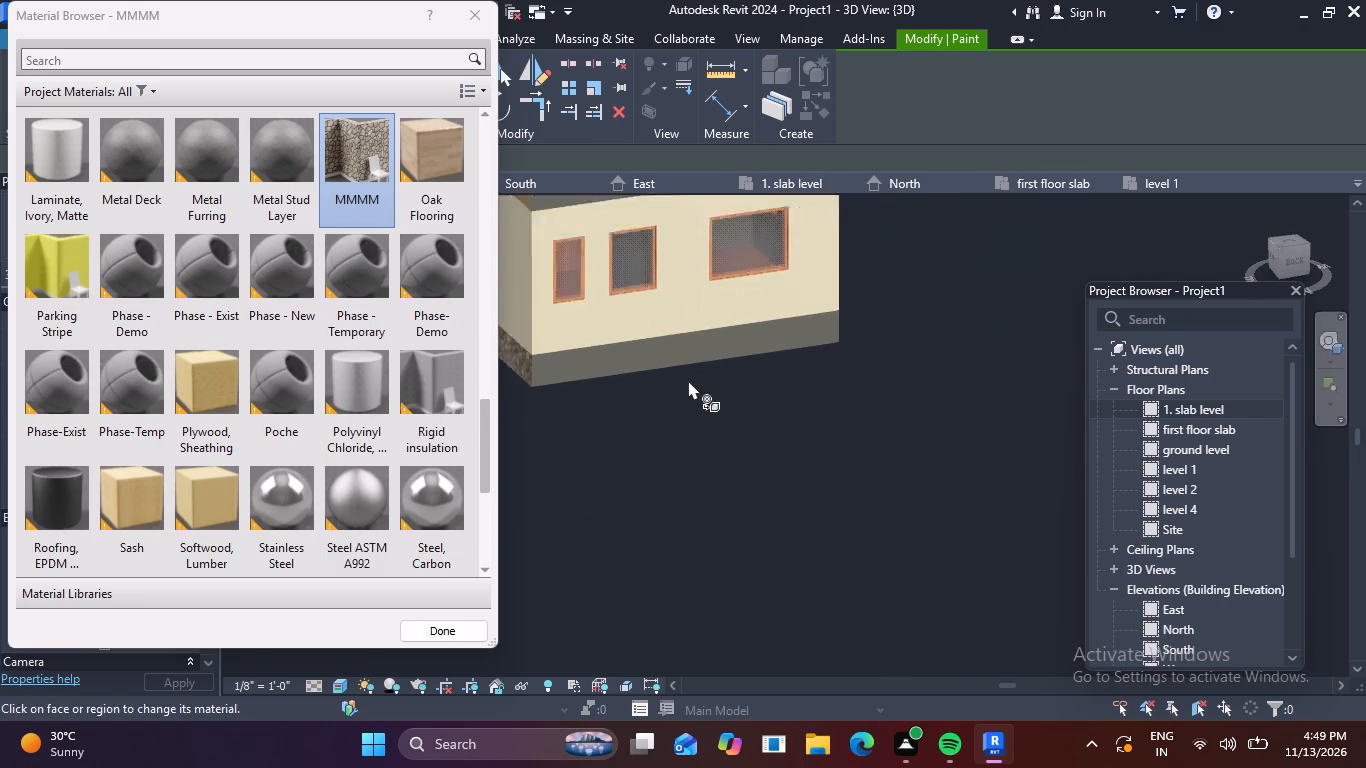
pyautogui.scroll(2, 688, 380)
pyautogui.click(701, 338)
# Paint the plinth face along the building's left side wall with the MMMM material.
pyautogui.scroll(-4, 970, 357)
pyautogui.moveTo(980, 371); pyautogui.dragTo(940, 394, button='middle')
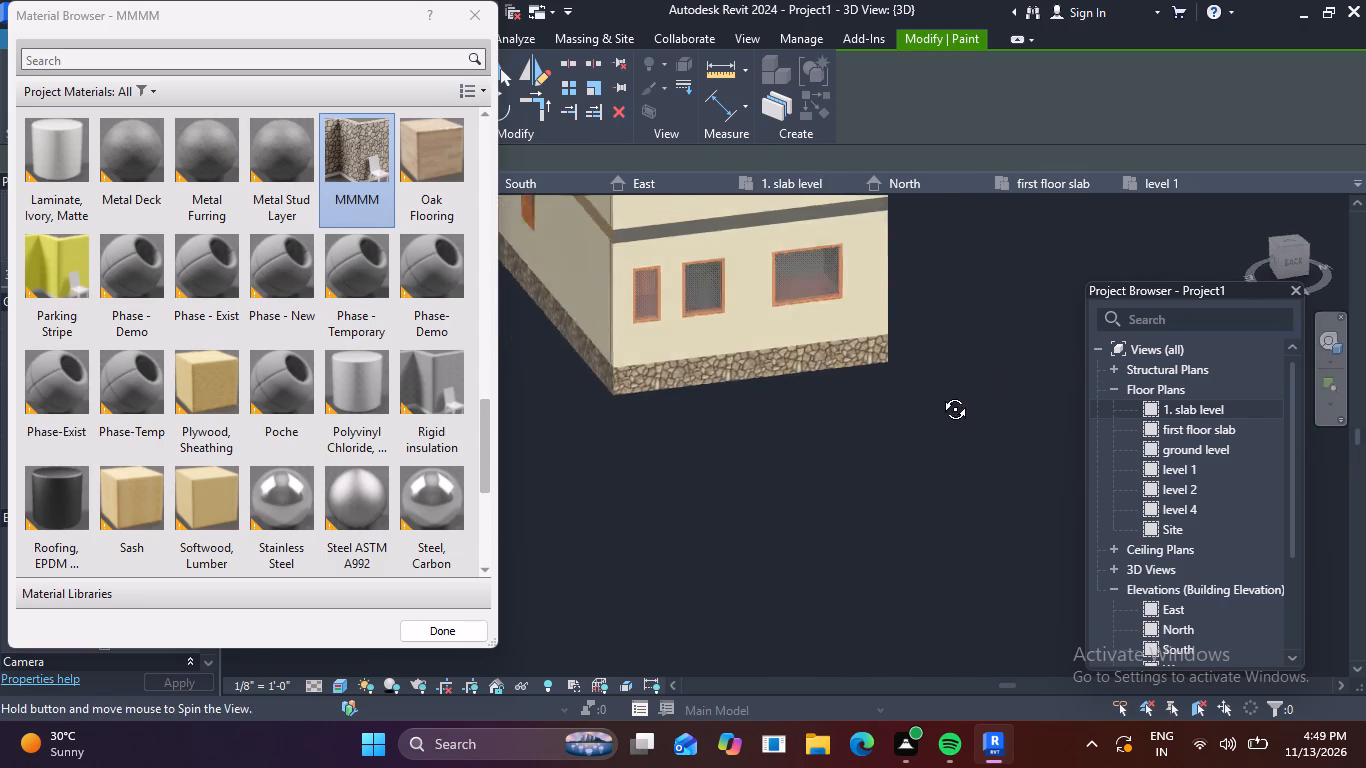
pyautogui.moveTo(940, 394); pyautogui.dragTo(777, 441, button='middle')
pyautogui.scroll(-3, 810, 359)
pyautogui.moveTo(806, 310); pyautogui.dragTo(1019, 526, button='middle')
pyautogui.keyDown('shift'); pyautogui.moveTo(881, 494); pyautogui.dragTo(858, 316, button='middle'); pyautogui.keyUp('shift')
pyautogui.scroll(5, 813, 443)
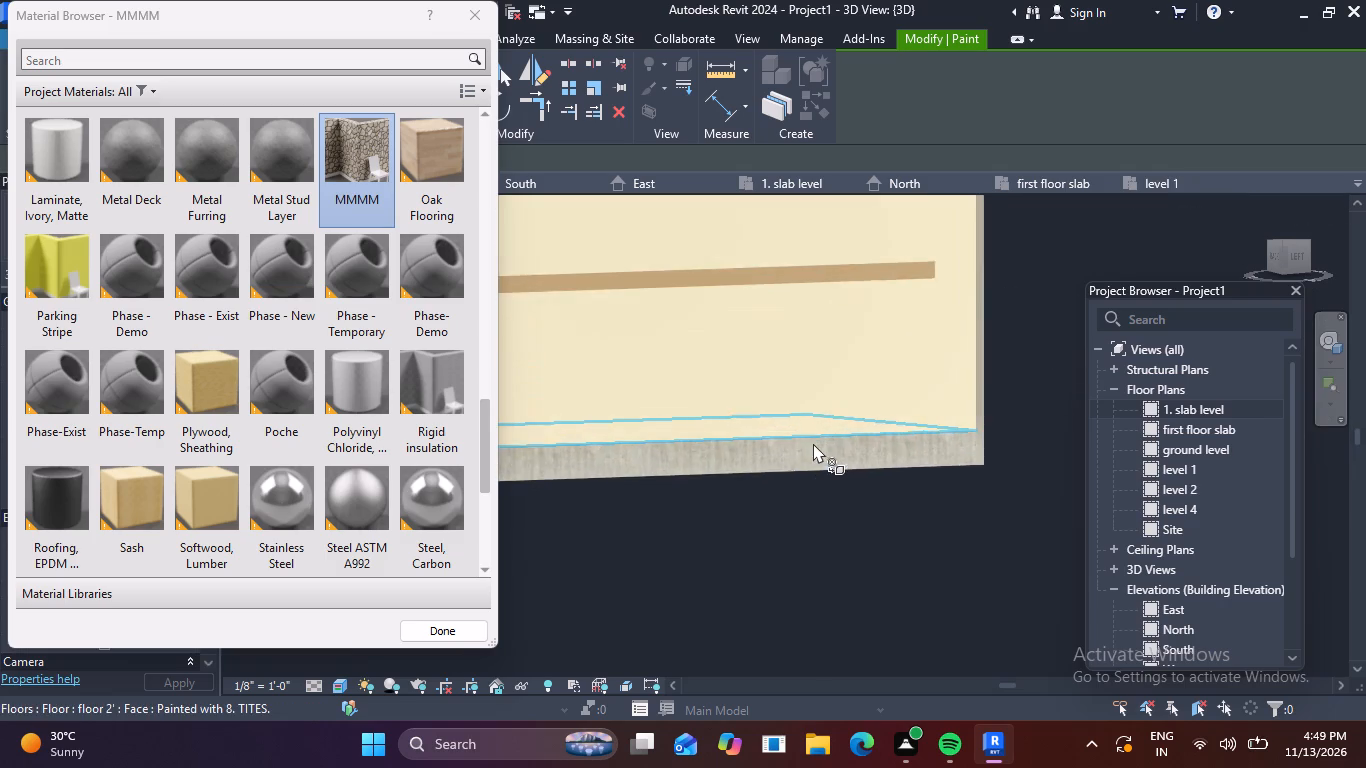
pyautogui.click(803, 455)
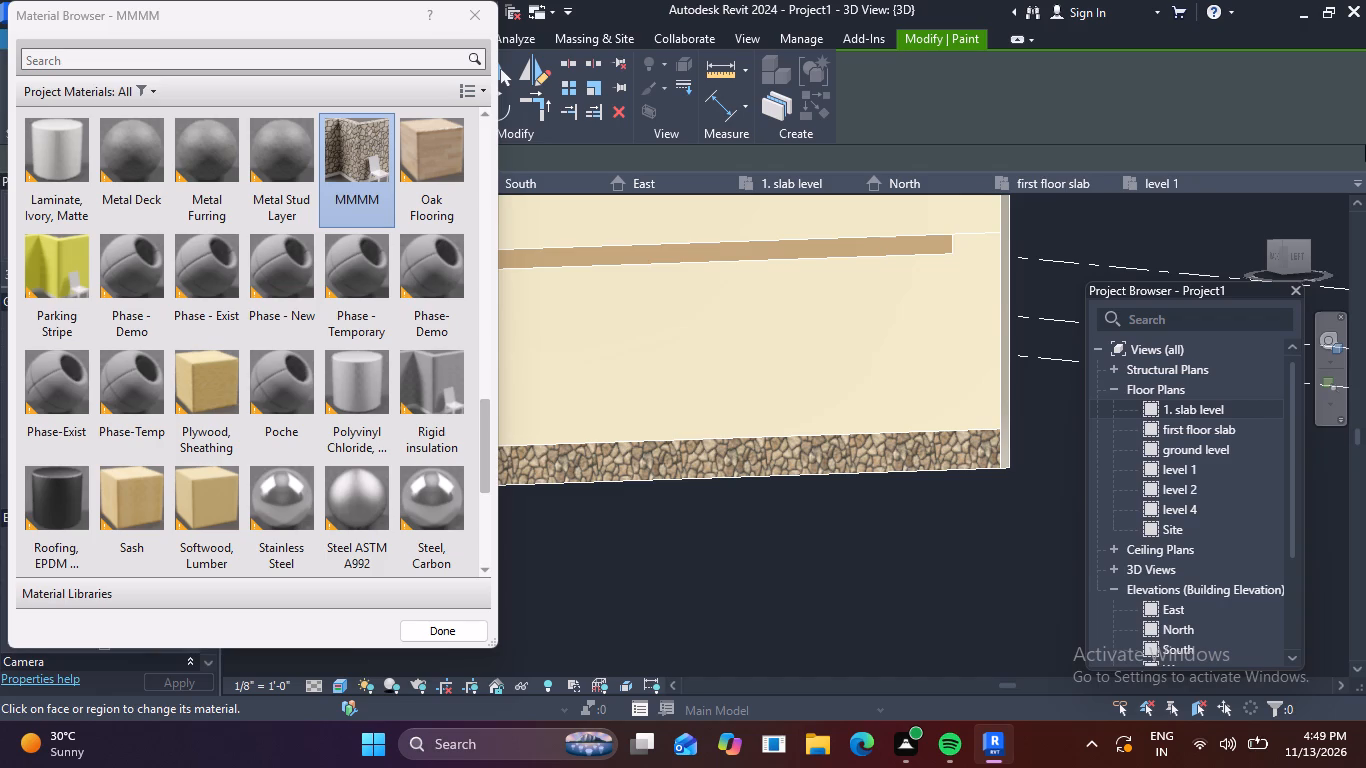
# Check the plinth around the left, front and right sides of the house for remaining faces, and end painting.
pyautogui.scroll(-3, 853, 203)
pyautogui.scroll(-3, 1074, 359)
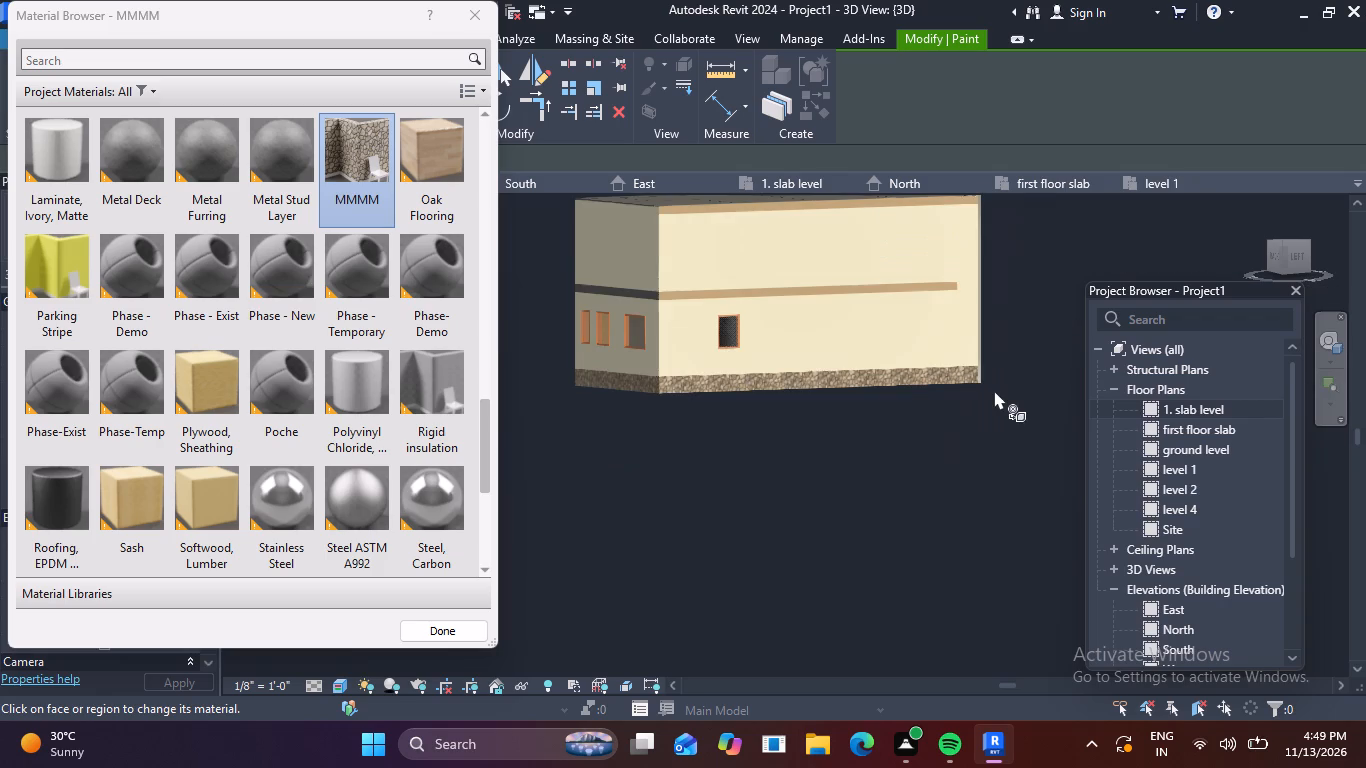
pyautogui.keyDown('shift'); pyautogui.moveTo(979, 399); pyautogui.dragTo(786, 418, button='middle'); pyautogui.keyUp('shift')
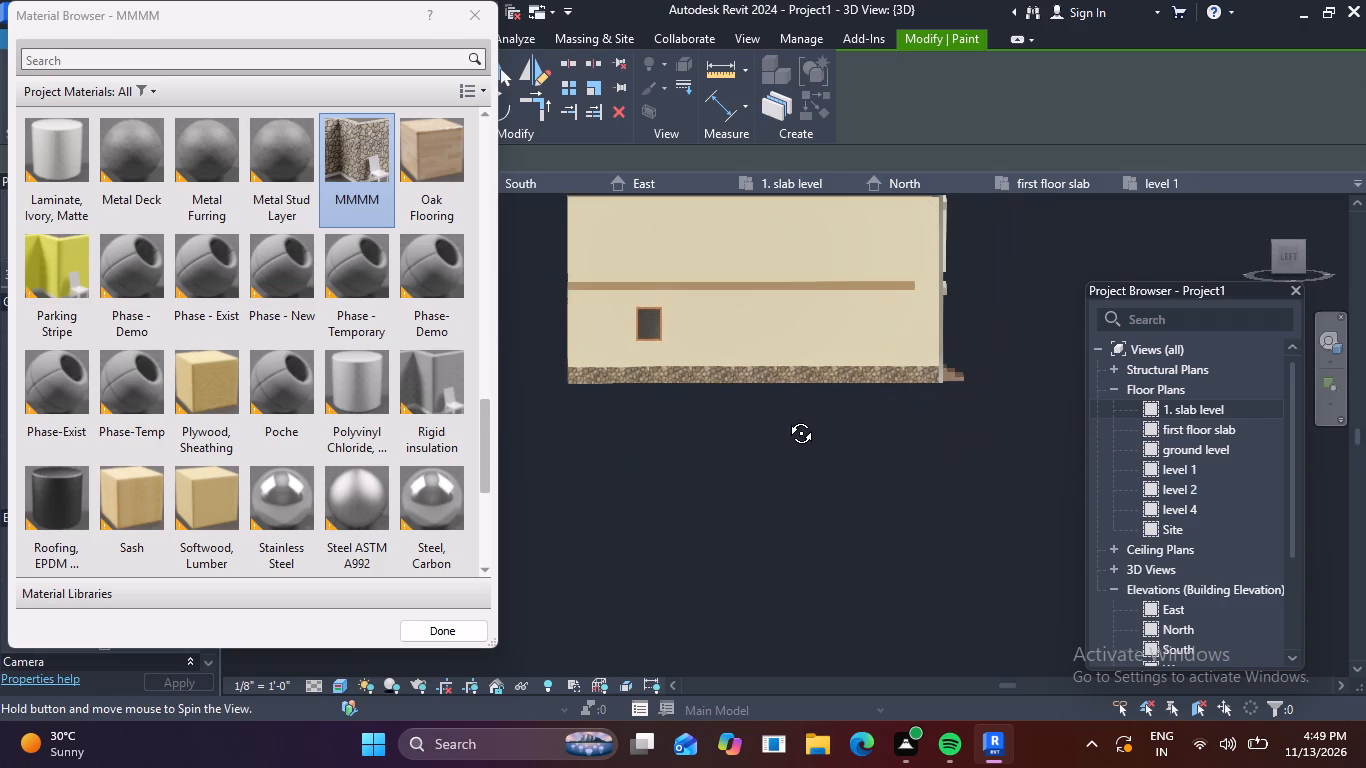
pyautogui.keyDown('shift'); pyautogui.moveTo(786, 418); pyautogui.dragTo(642, 421, button='middle'); pyautogui.keyUp('shift')
pyautogui.scroll(-3, 971, 370)
pyautogui.moveTo(958, 388); pyautogui.dragTo(739, 422, button='middle')
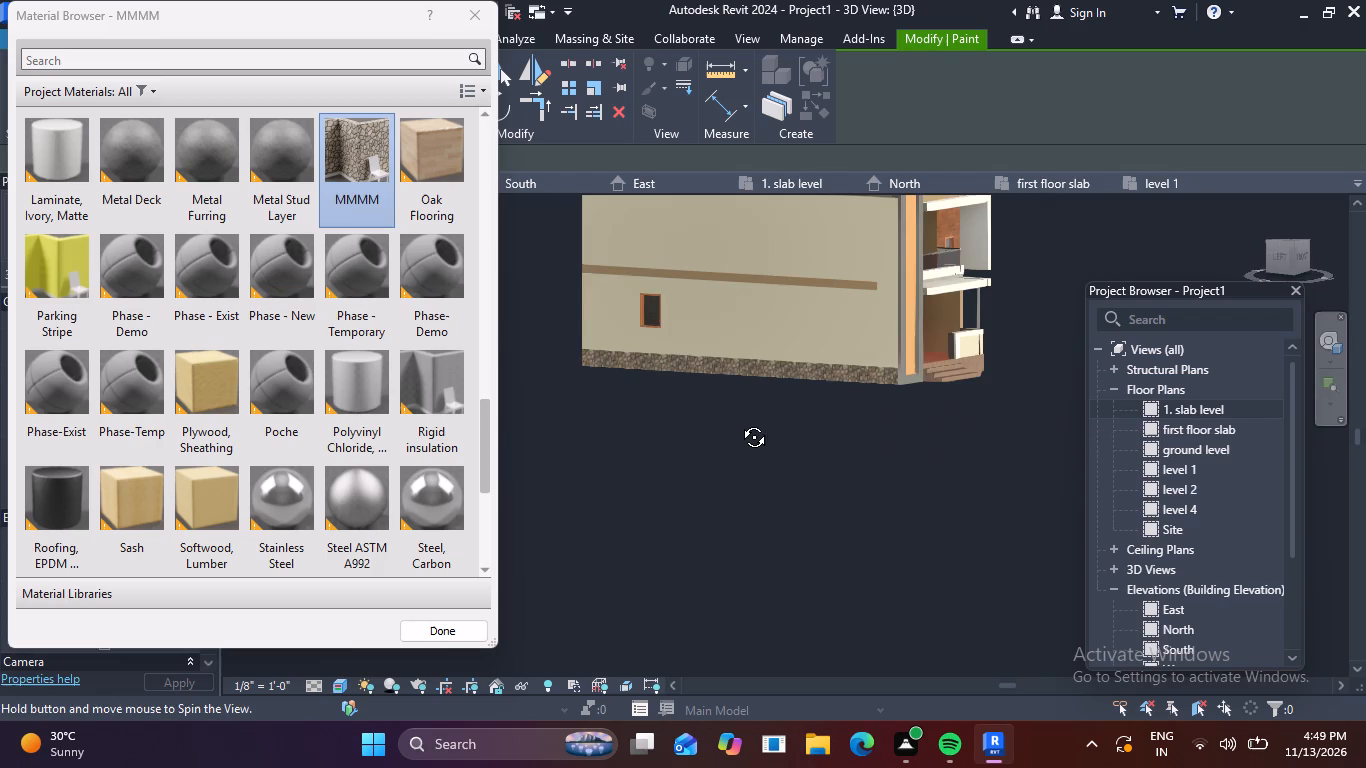
pyautogui.moveTo(739, 422); pyautogui.dragTo(790, 504, button='middle')
pyautogui.moveTo(955, 342); pyautogui.dragTo(909, 400, button='middle')
pyautogui.scroll(1, 951, 344)
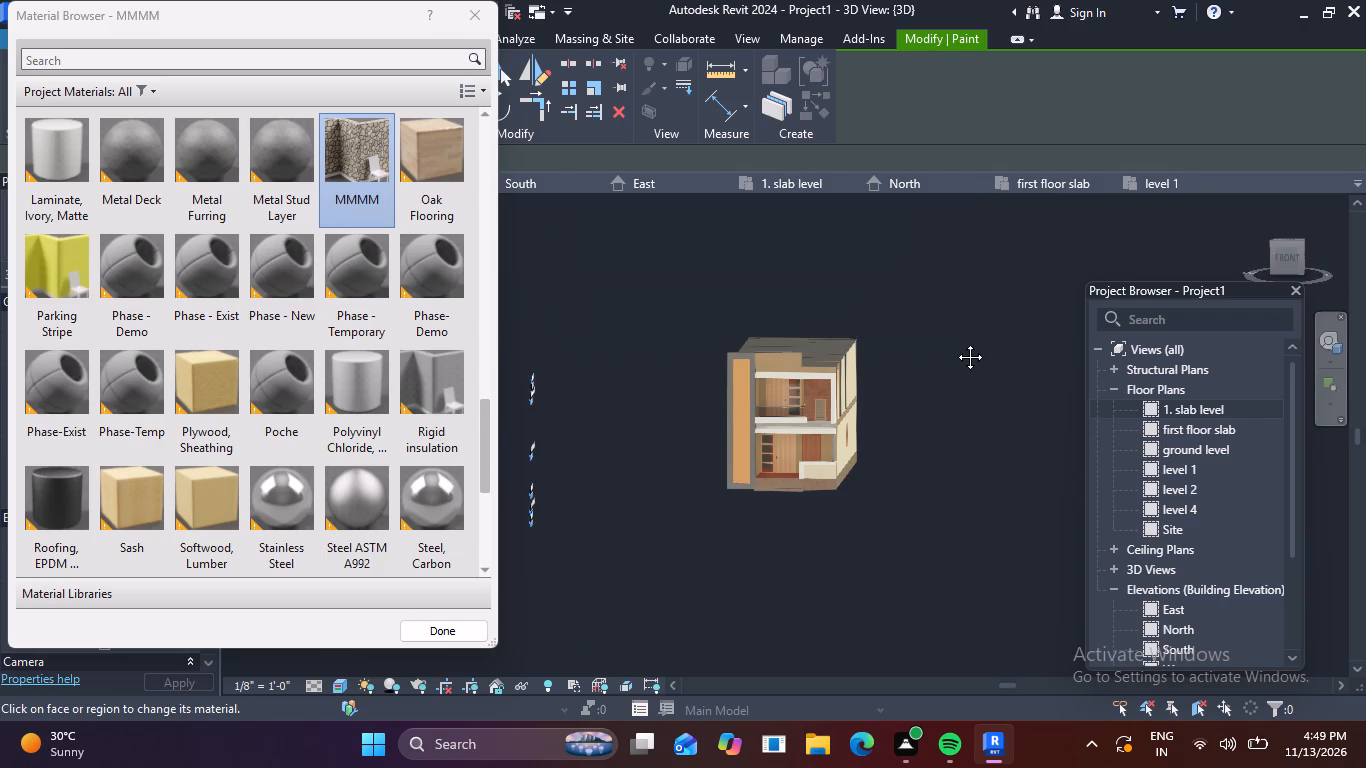
pyautogui.keyDown('shift'); pyautogui.moveTo(856, 407); pyautogui.dragTo(888, 317, button='middle'); pyautogui.keyUp('shift')
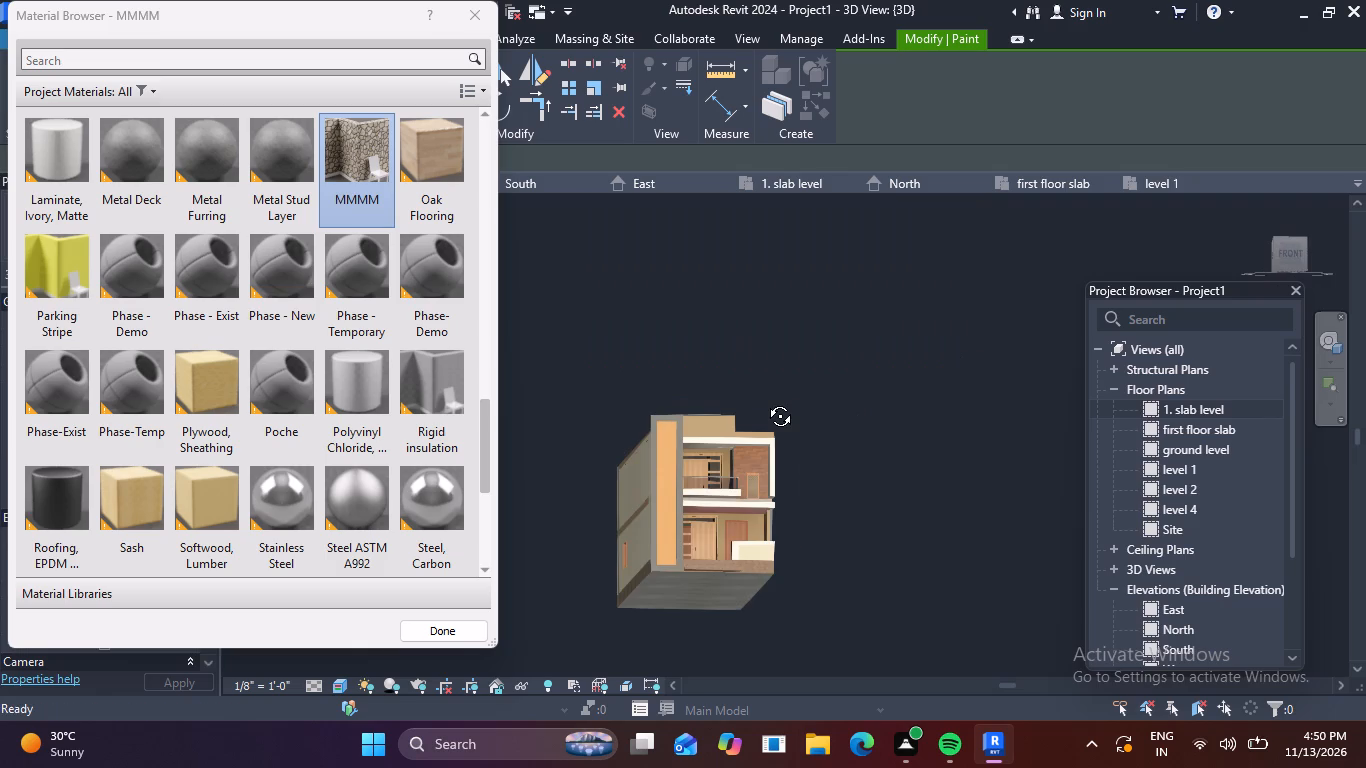
pyautogui.keyDown('shift'); pyautogui.moveTo(777, 410); pyautogui.dragTo(764, 396, button='middle'); pyautogui.keyUp('shift')
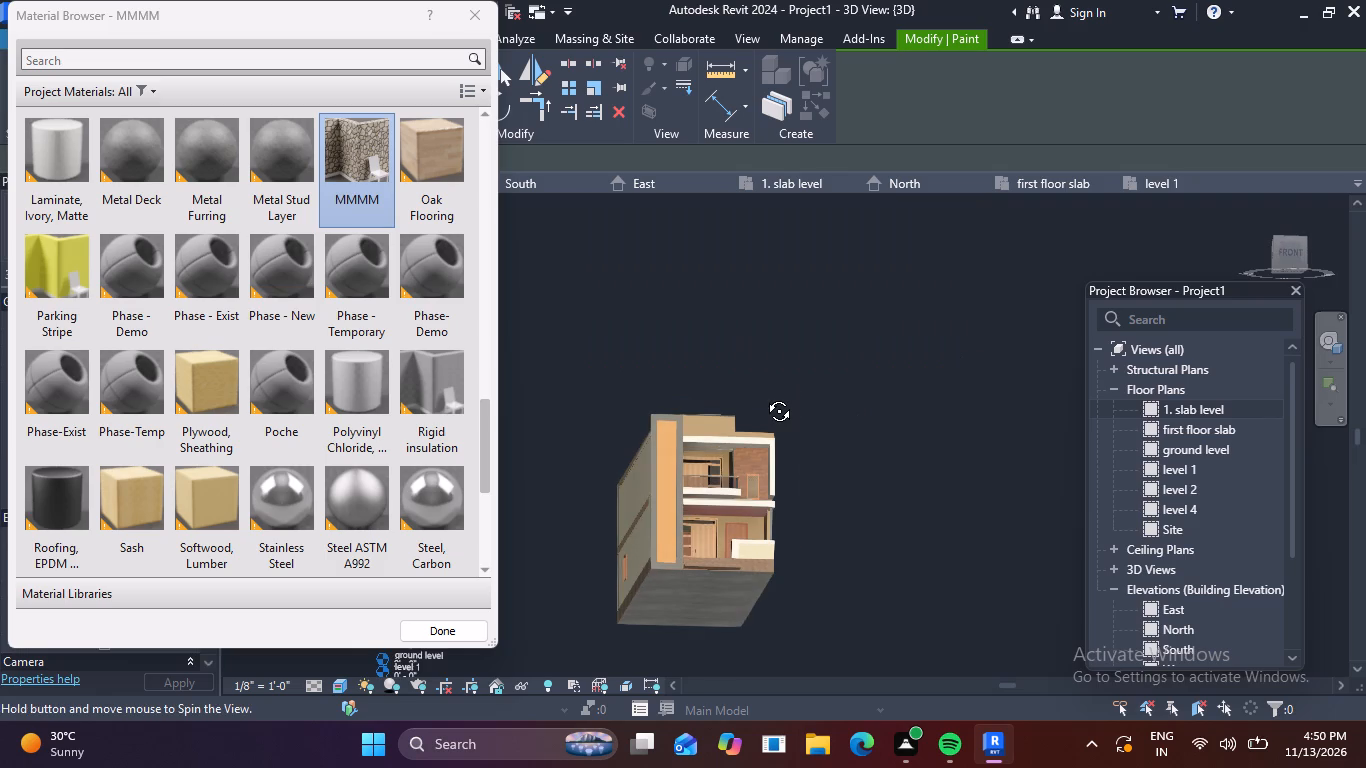
pyautogui.keyDown('shift'); pyautogui.moveTo(764, 396); pyautogui.dragTo(662, 563, button='middle'); pyautogui.keyUp('shift')
pyautogui.keyDown('shift'); pyautogui.scroll(1, 696, 496); pyautogui.keyUp('shift')
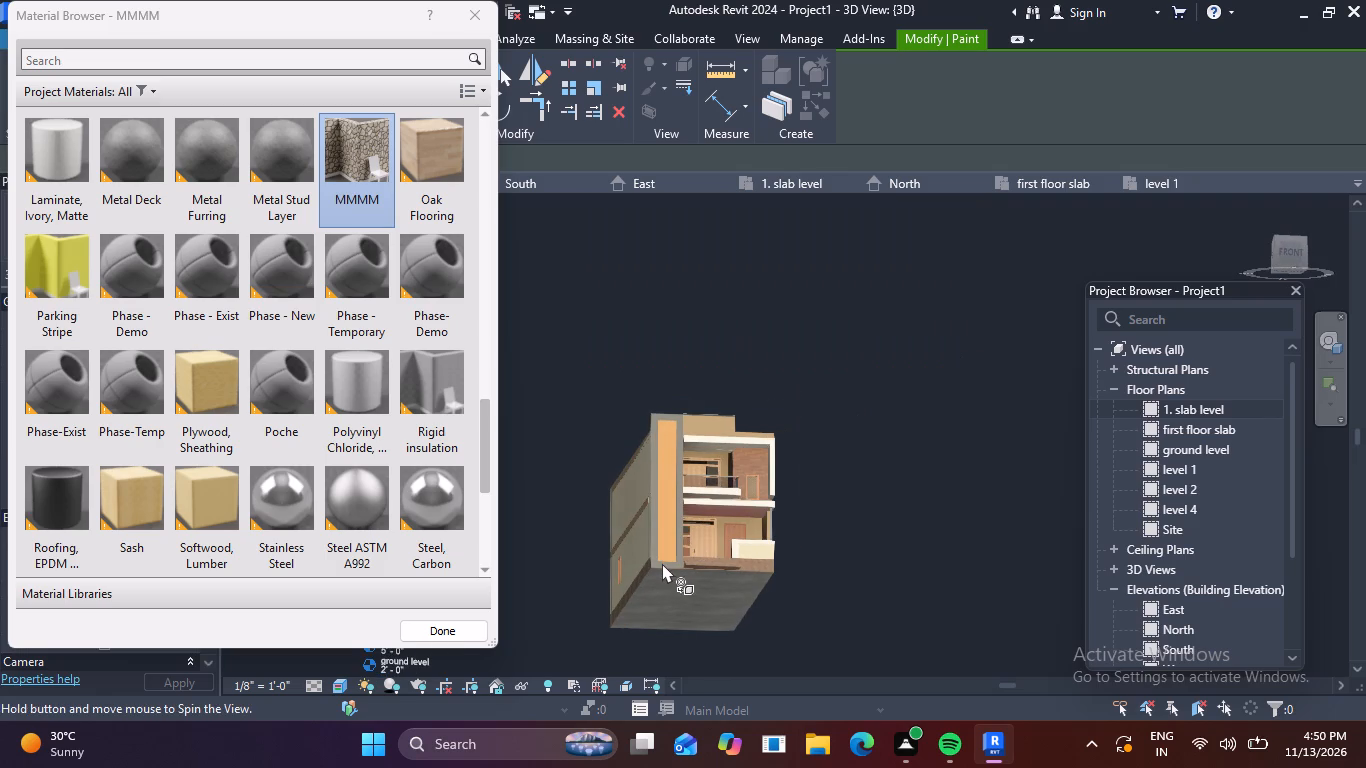
pyautogui.press('Escape')
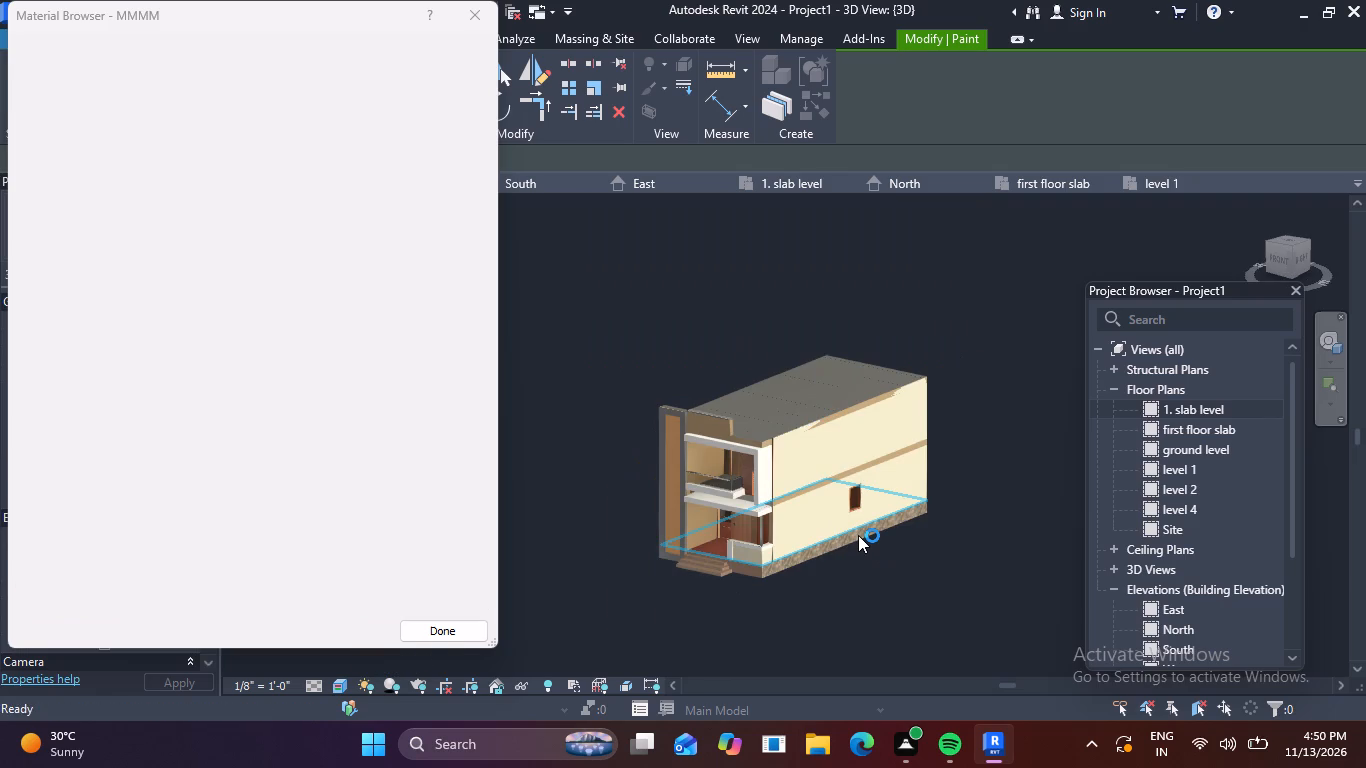
pyautogui.press('Escape')
pyautogui.scroll(5, 727, 518)
pyautogui.press('Escape')
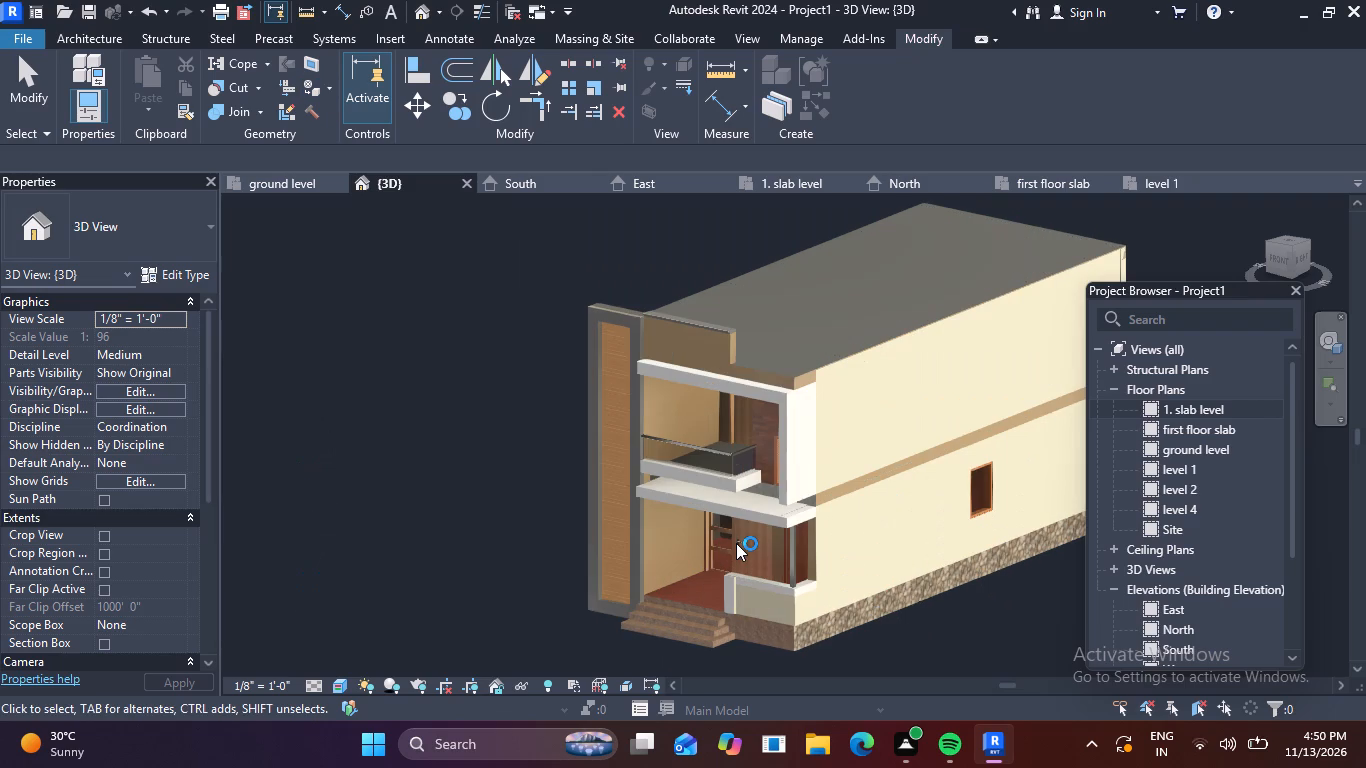
# Examine the front facade of the house, including the entrance steps, porch and balcony.
pyautogui.keyDown('shift'); pyautogui.moveTo(826, 575); pyautogui.dragTo(826, 574, button='middle'); pyautogui.keyUp('shift')
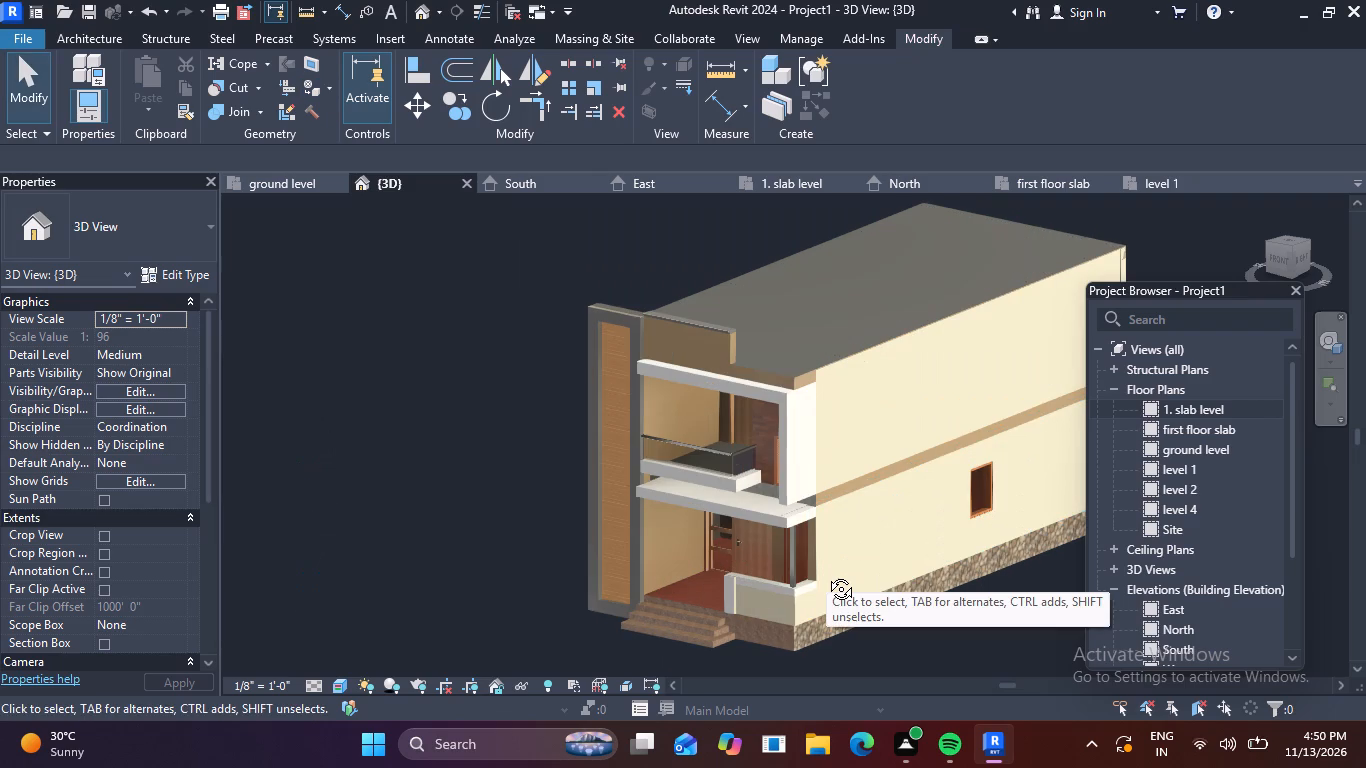
pyautogui.keyDown('shift'); pyautogui.moveTo(826, 574); pyautogui.dragTo(920, 502, button='middle'); pyautogui.keyUp('shift')
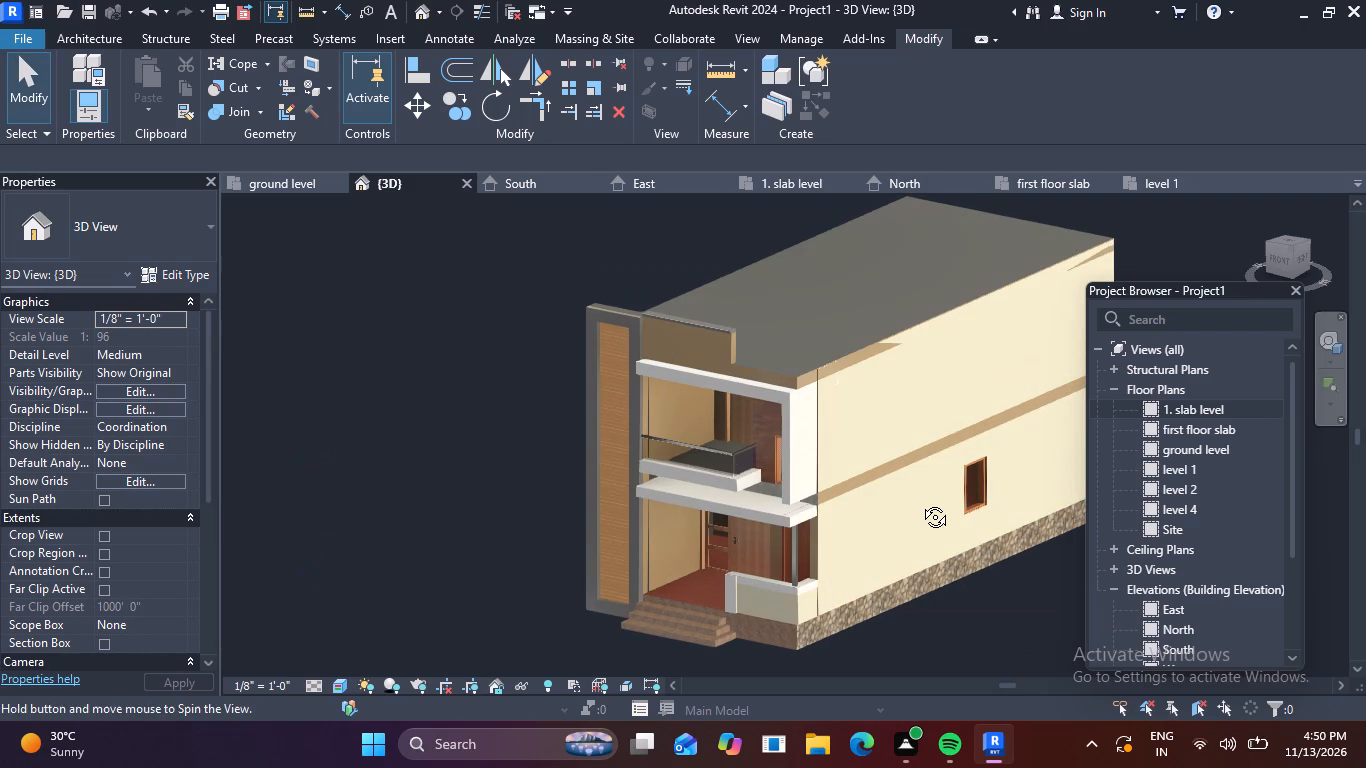
pyautogui.keyDown('shift'); pyautogui.moveTo(920, 502); pyautogui.dragTo(906, 445, button='middle'); pyautogui.keyUp('shift')
pyautogui.scroll(2, 838, 493)
pyautogui.keyDown('shift'); pyautogui.moveTo(851, 489); pyautogui.dragTo(848, 490, button='middle'); pyautogui.keyUp('shift')
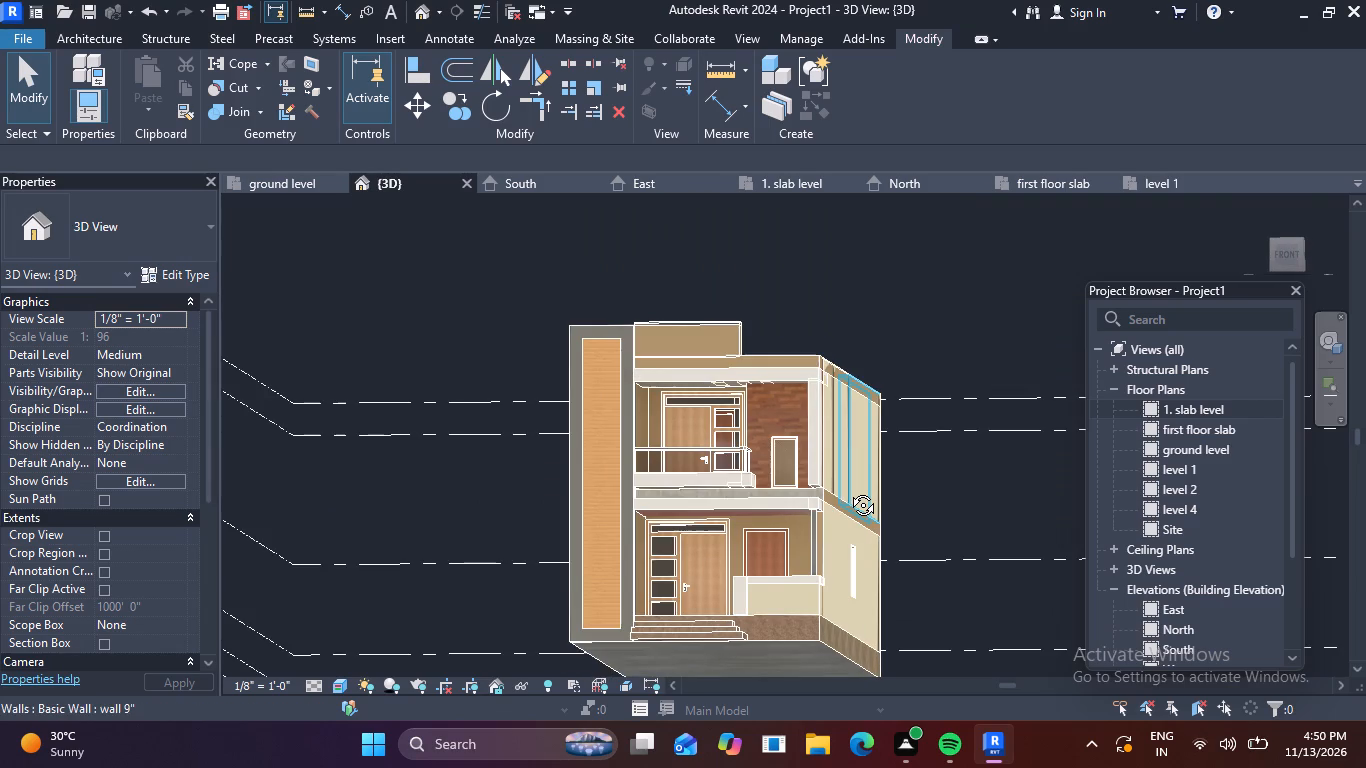
pyautogui.keyDown('shift'); pyautogui.moveTo(848, 490); pyautogui.dragTo(810, 541, button='middle'); pyautogui.keyUp('shift')
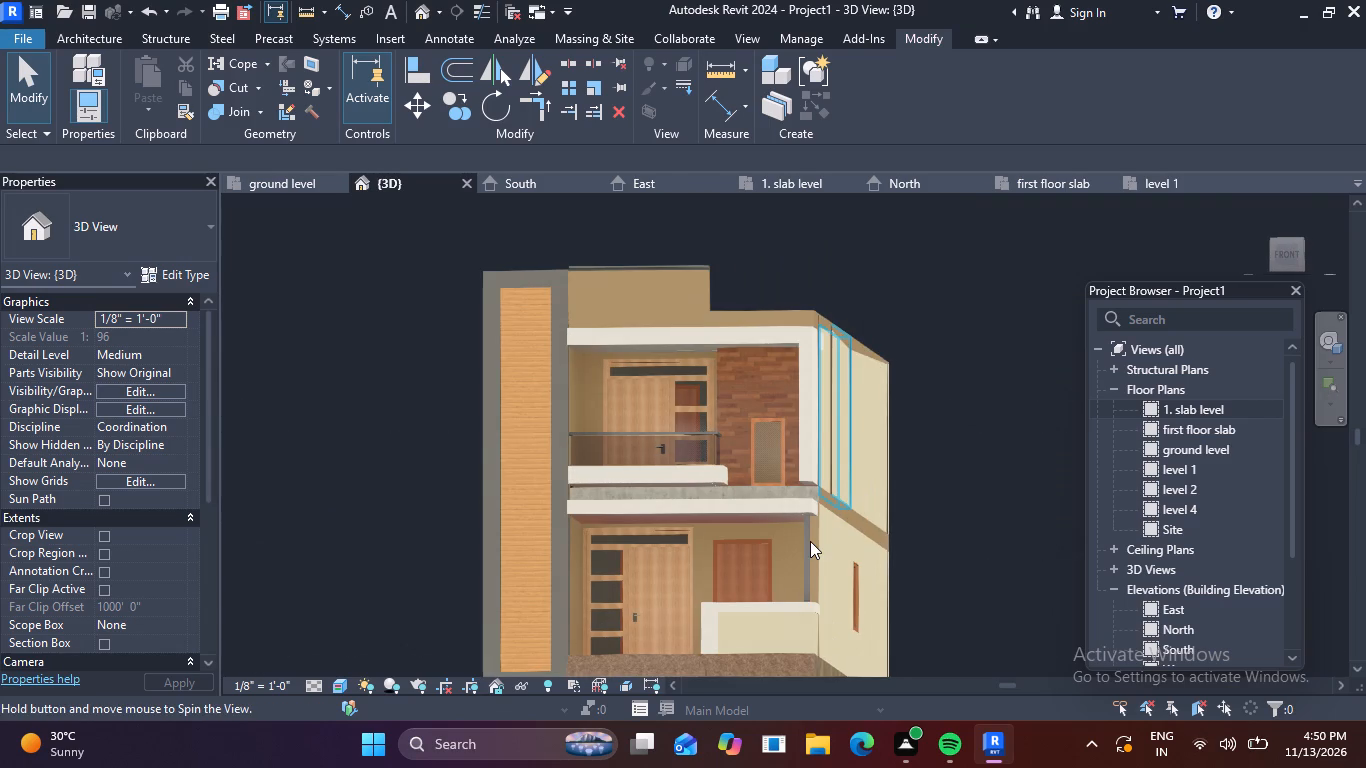
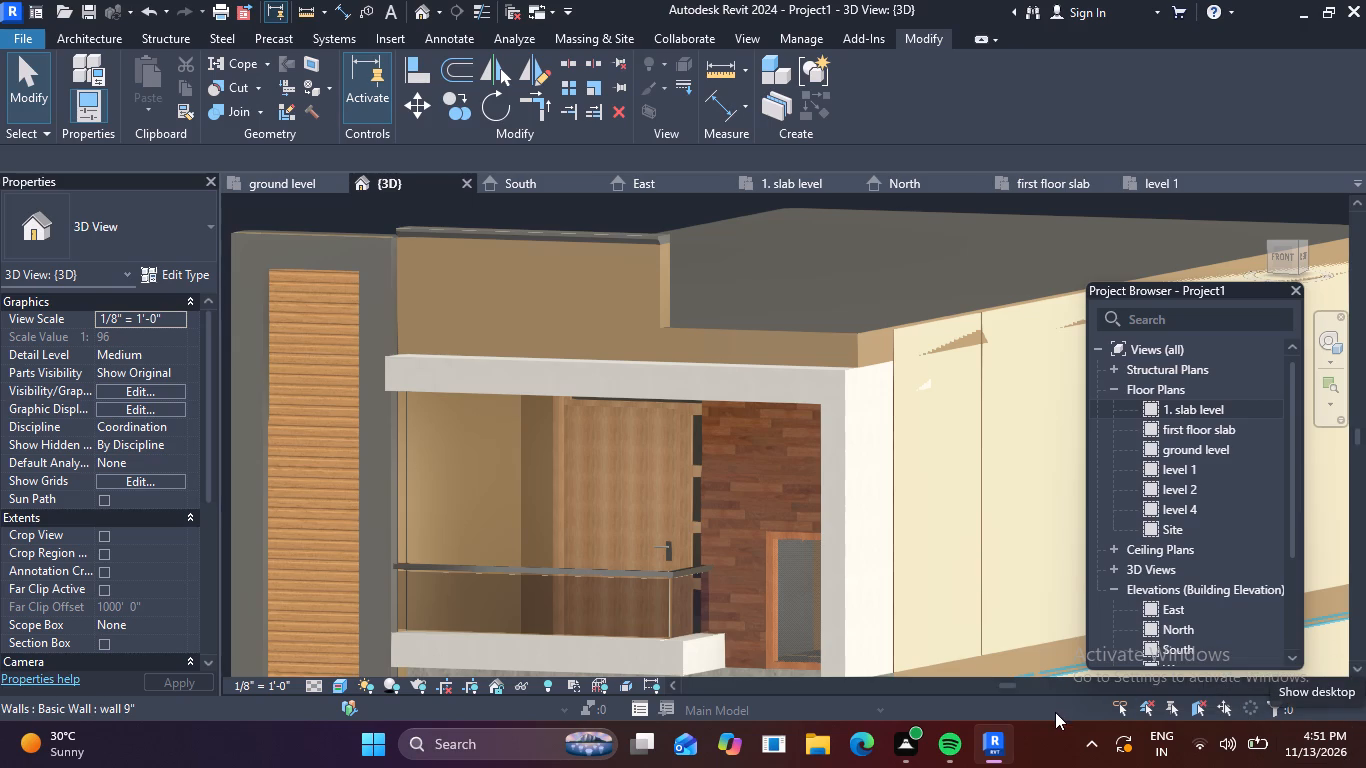
# Examine the finished house exterior from the front corner, including the balcony, porch, side wall and stone plinth.
pyautogui.scroll(-3, 989, 573)
pyautogui.moveTo(967, 587); pyautogui.dragTo(996, 293, button='middle')
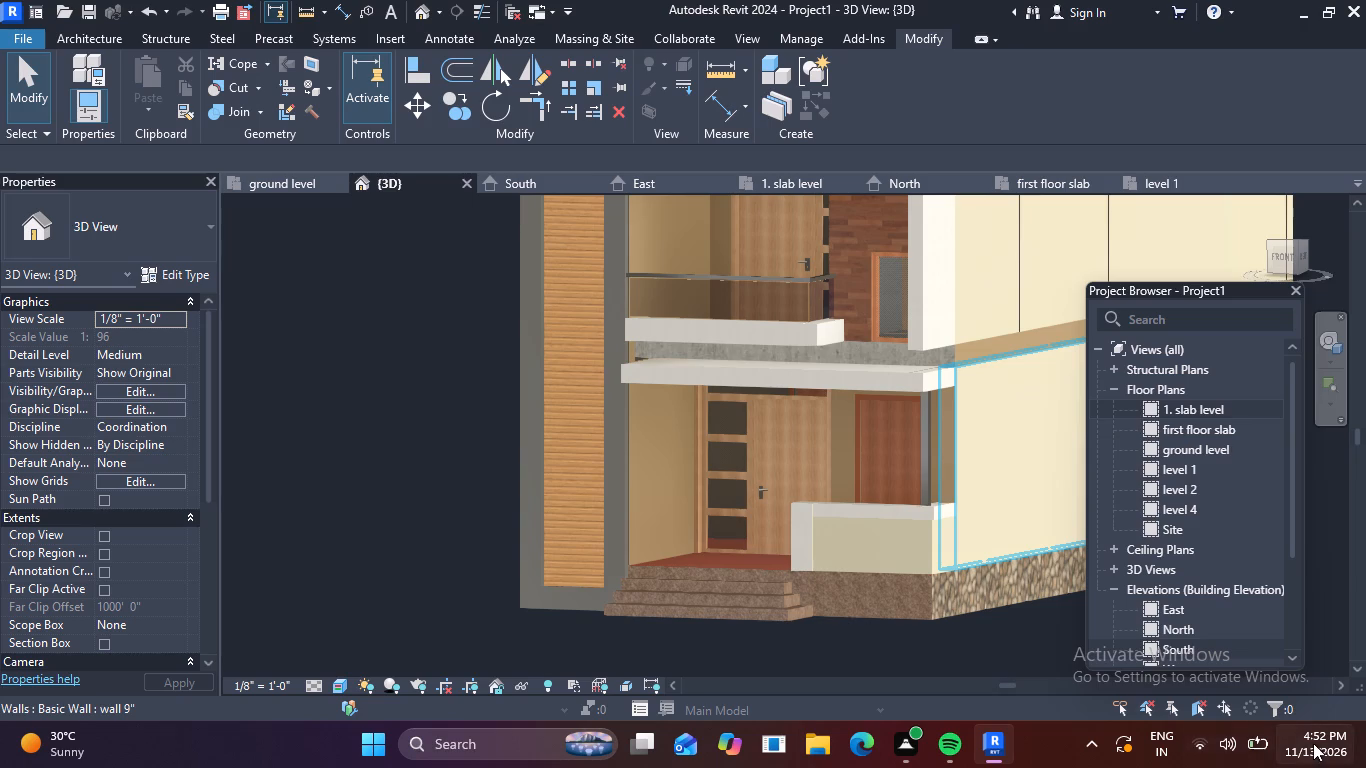
pyautogui.scroll(-3, 977, 602)
pyautogui.moveTo(991, 579); pyautogui.dragTo(945, 631, button='middle')
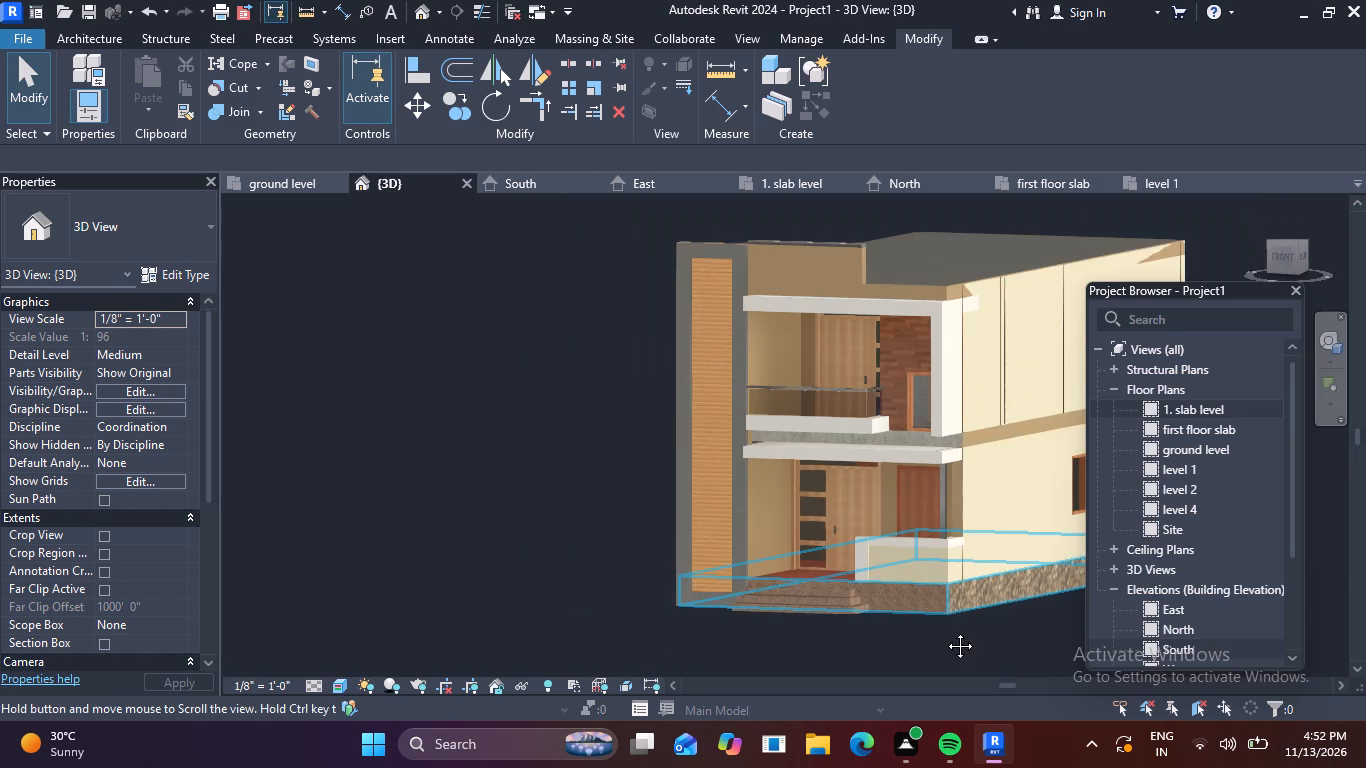
pyautogui.moveTo(945, 631); pyautogui.dragTo(938, 638, button='middle')
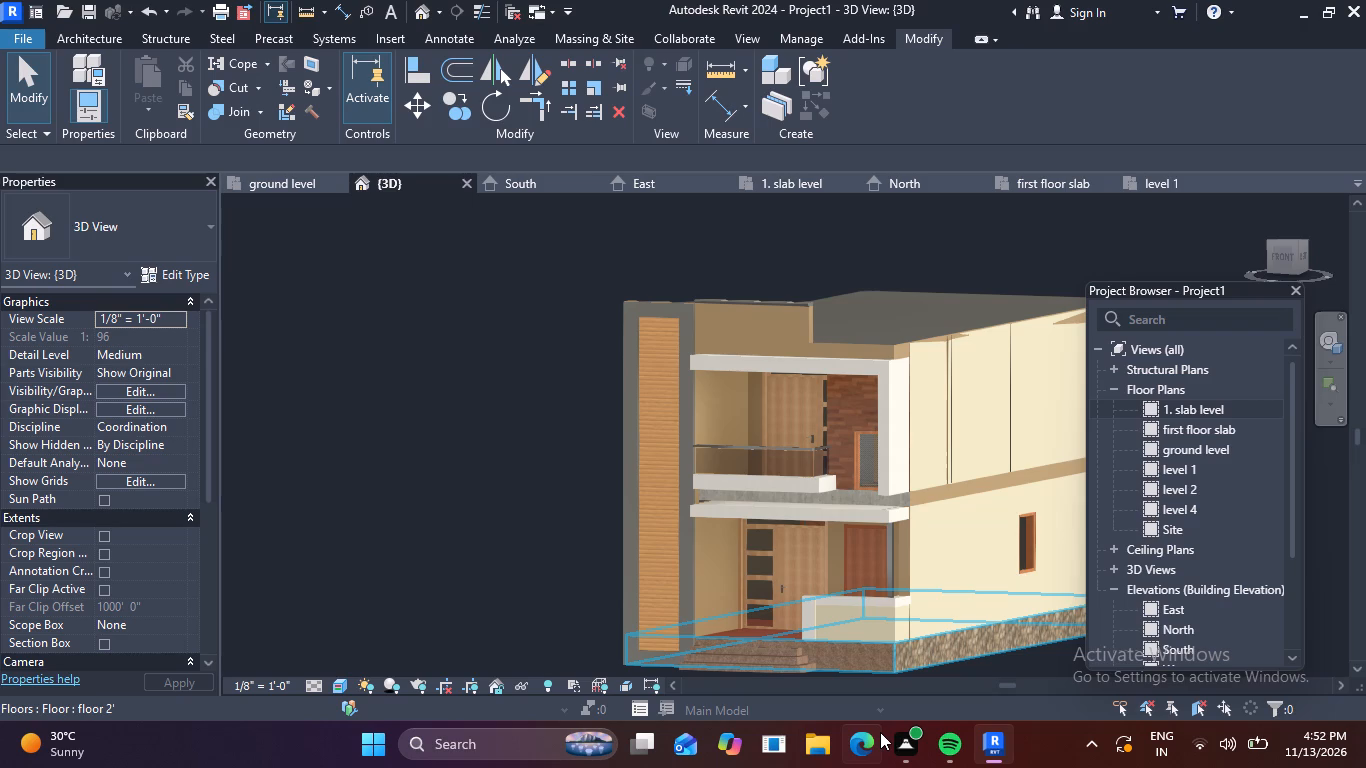
pyautogui.scroll(-3, 956, 642)
pyautogui.moveTo(1028, 607); pyautogui.dragTo(840, 497, button='middle')
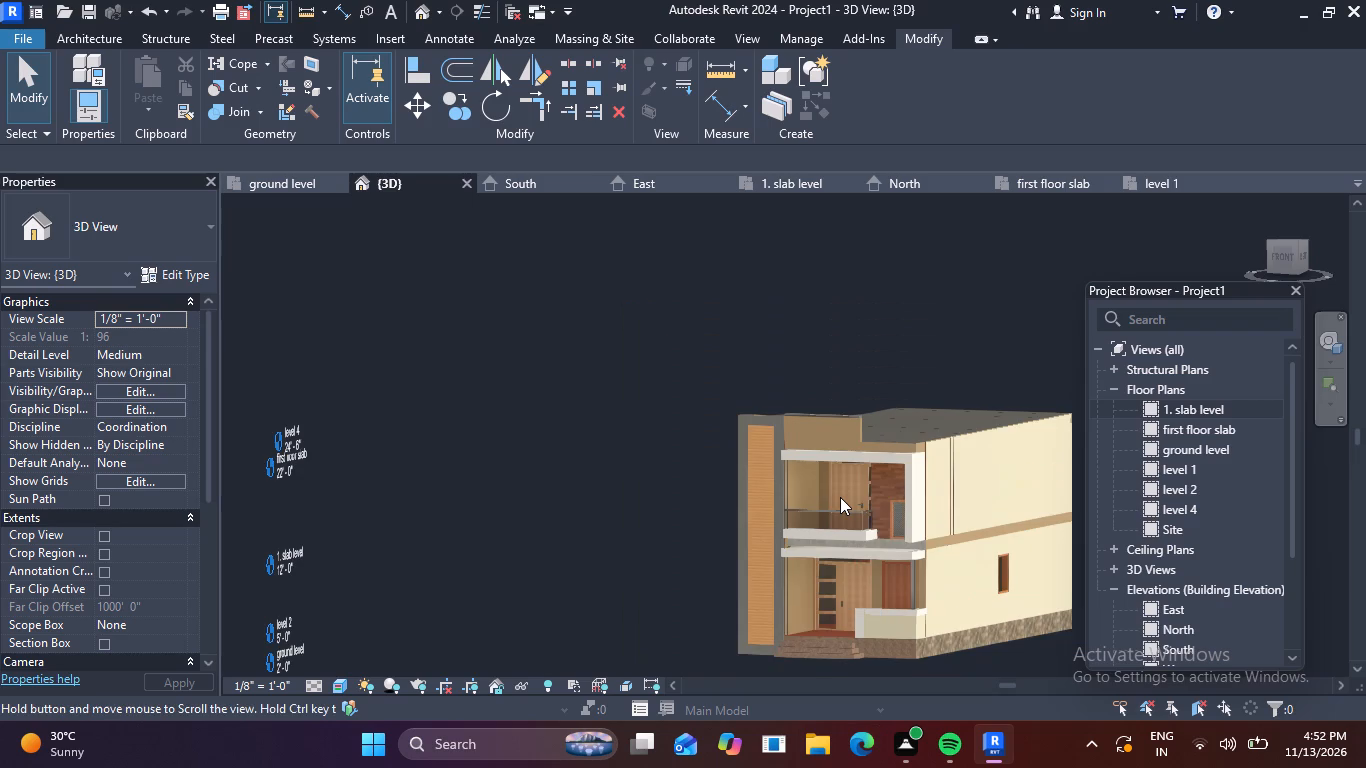
pyautogui.moveTo(840, 497); pyautogui.dragTo(701, 442, button='middle')
pyautogui.scroll(-2, 789, 477)
pyautogui.moveTo(786, 492); pyautogui.dragTo(777, 580, button='middle')
pyautogui.scroll(2, 595, 453)
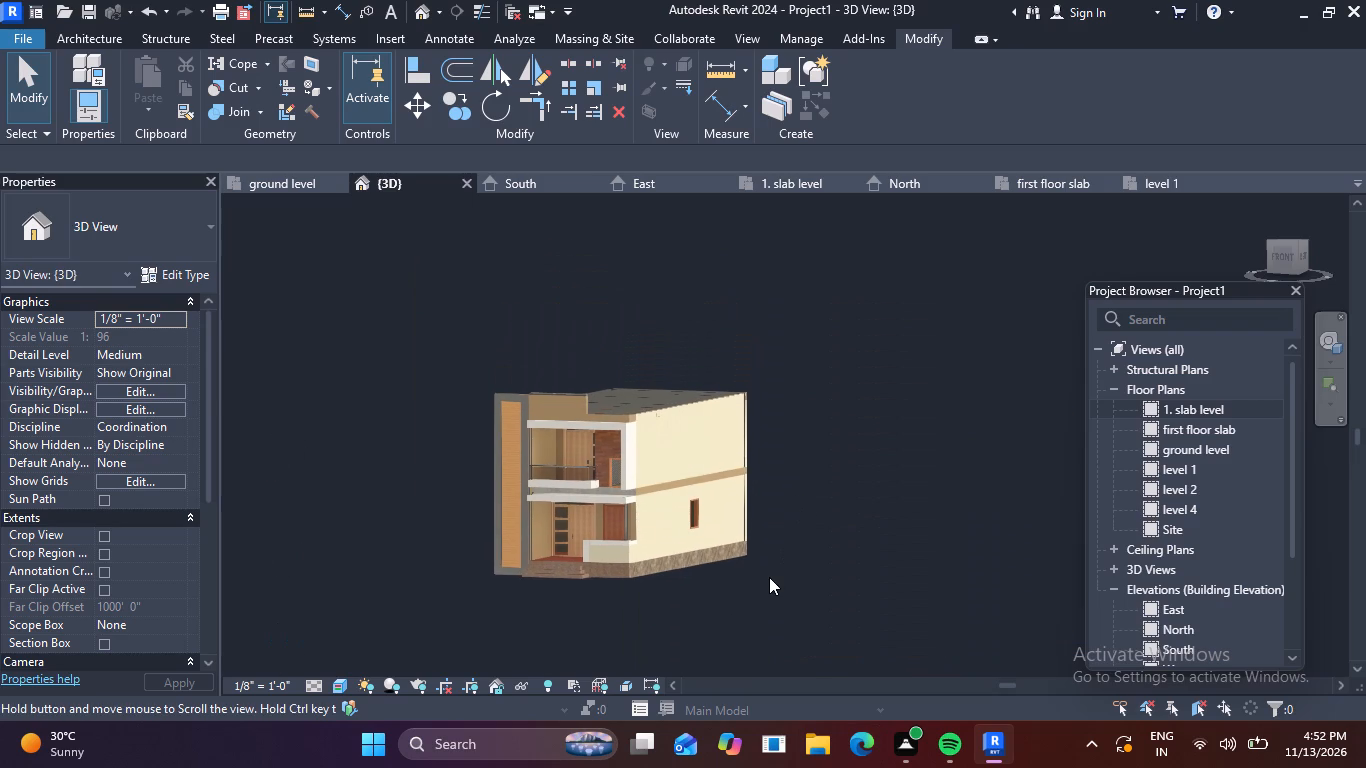
pyautogui.scroll(2, 769, 577)
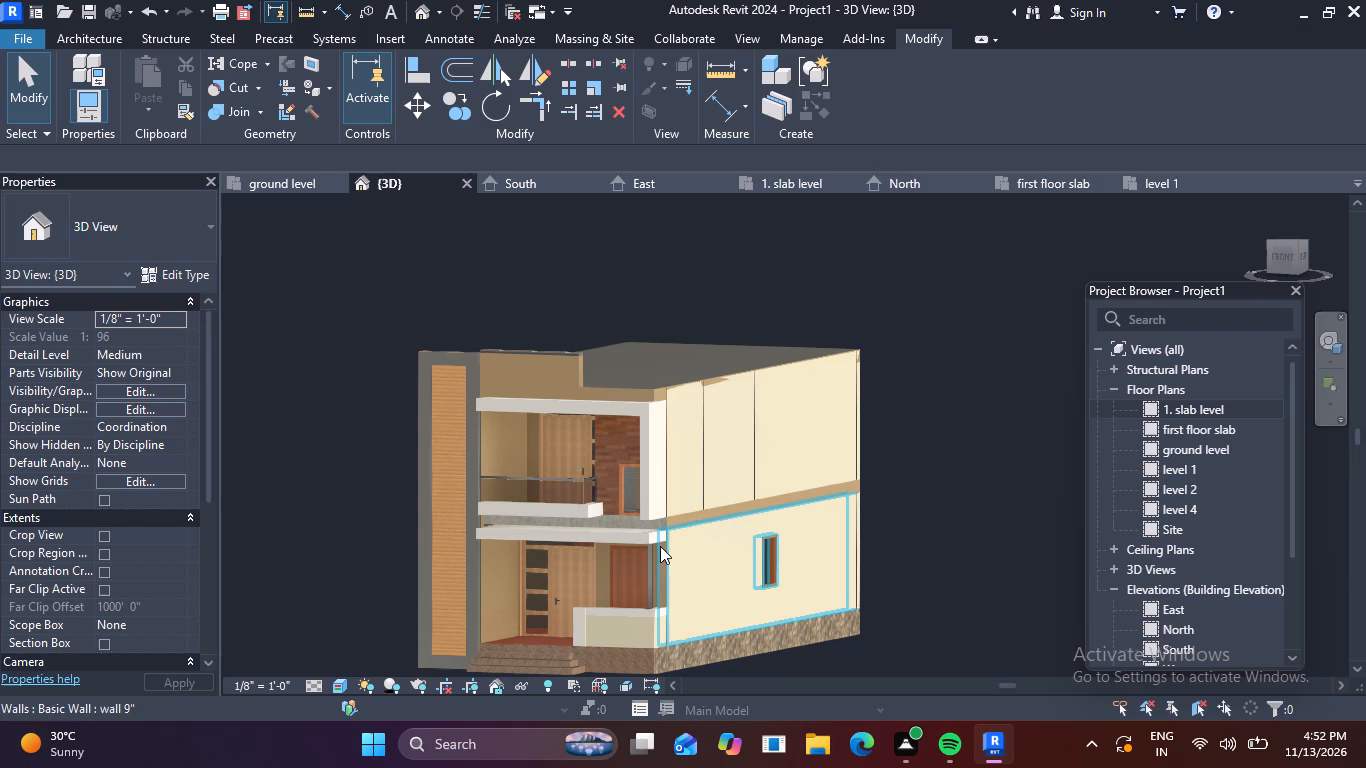
pyautogui.keyDown('shift'); pyautogui.moveTo(638, 540); pyautogui.dragTo(745, 534, button='middle'); pyautogui.keyUp('shift')
pyautogui.scroll(3, 616, 525)
pyautogui.keyDown('shift'); pyautogui.moveTo(733, 537); pyautogui.dragTo(658, 539, button='middle'); pyautogui.keyUp('shift')
pyautogui.keyDown('shift'); pyautogui.scroll(1, 733, 537); pyautogui.keyUp('shift')
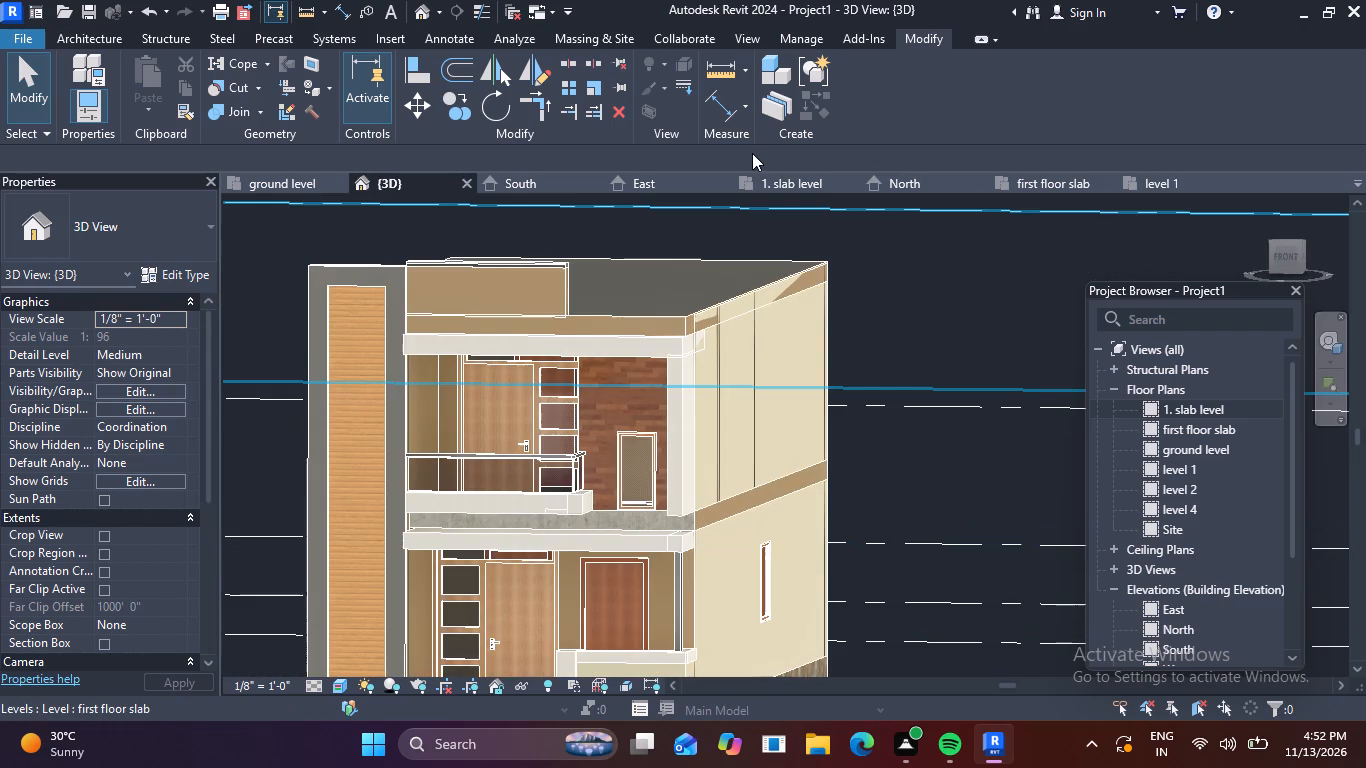
# Create a new project material, name it 10 YY and save it.
pyautogui.click(805, 37)
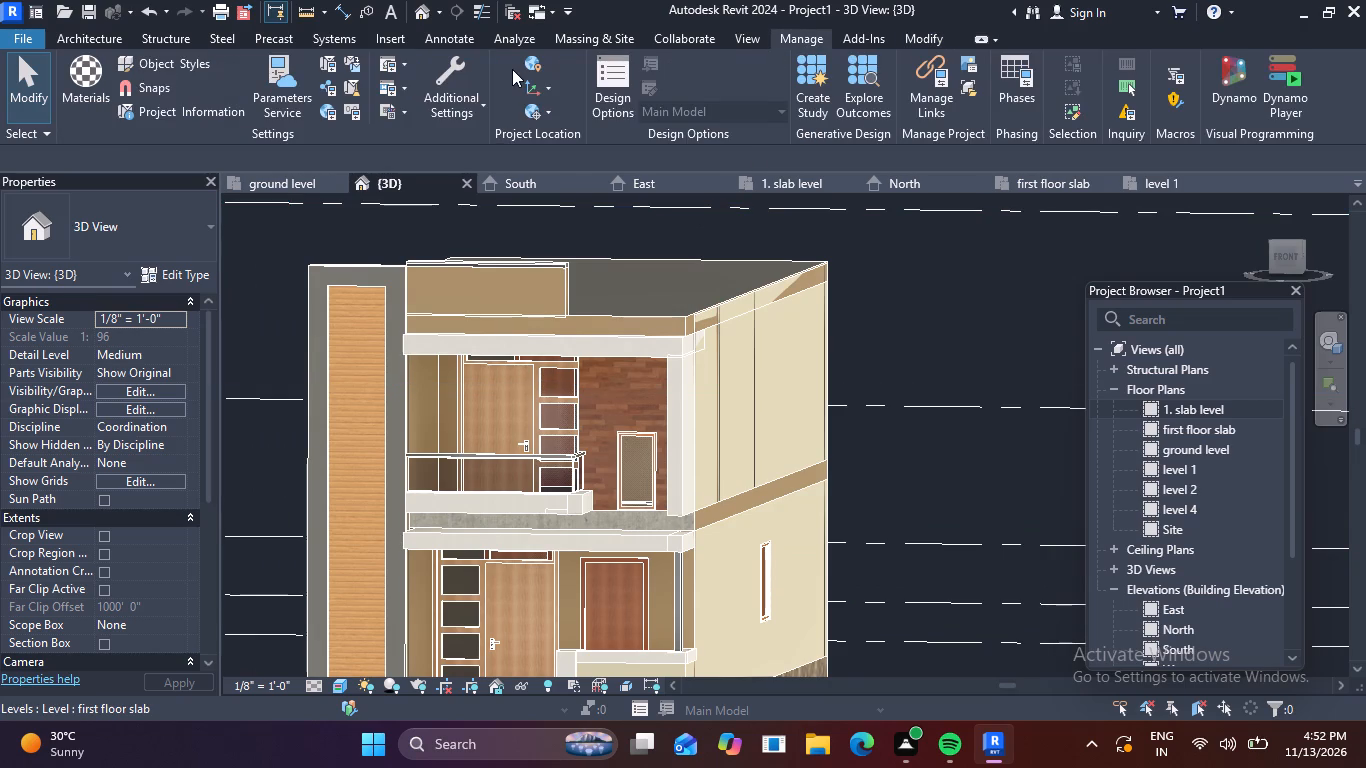
pyautogui.click(87, 79)
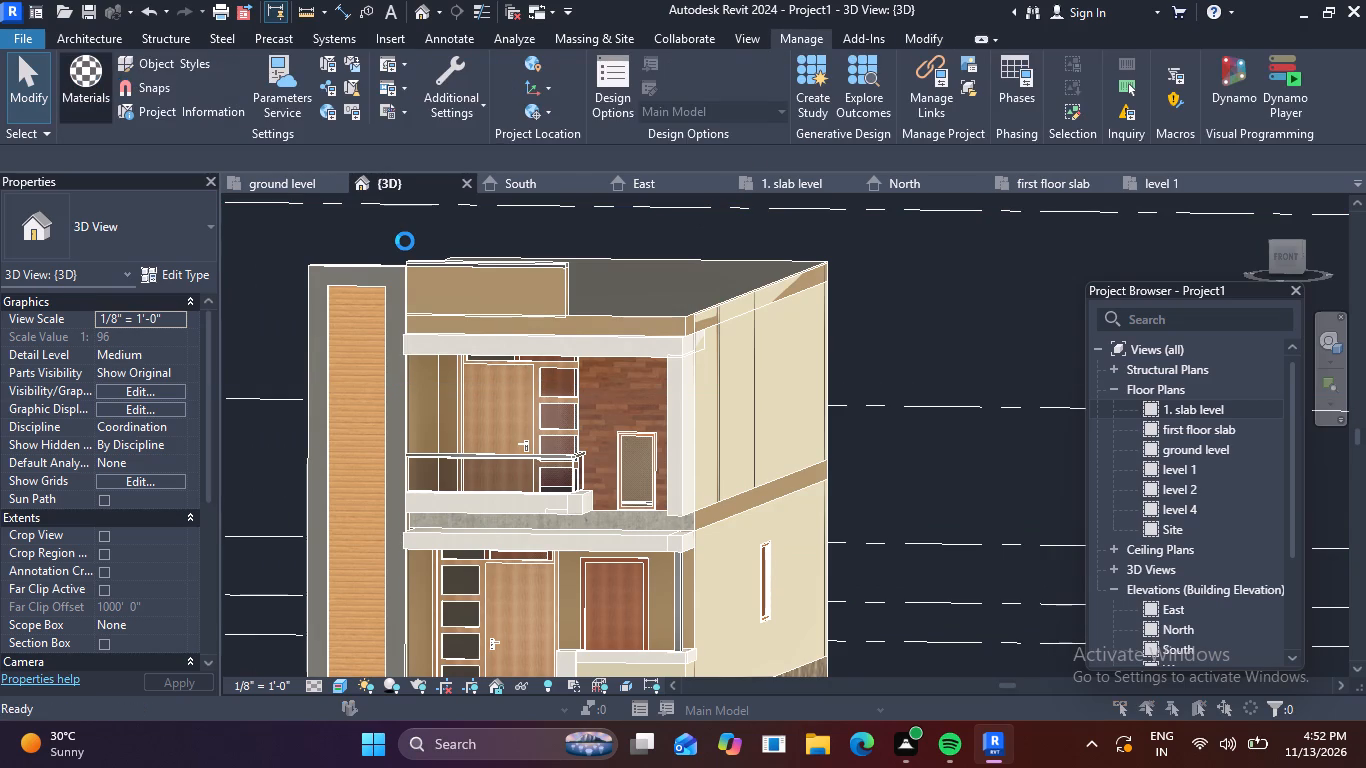
pyautogui.click(851, 196)
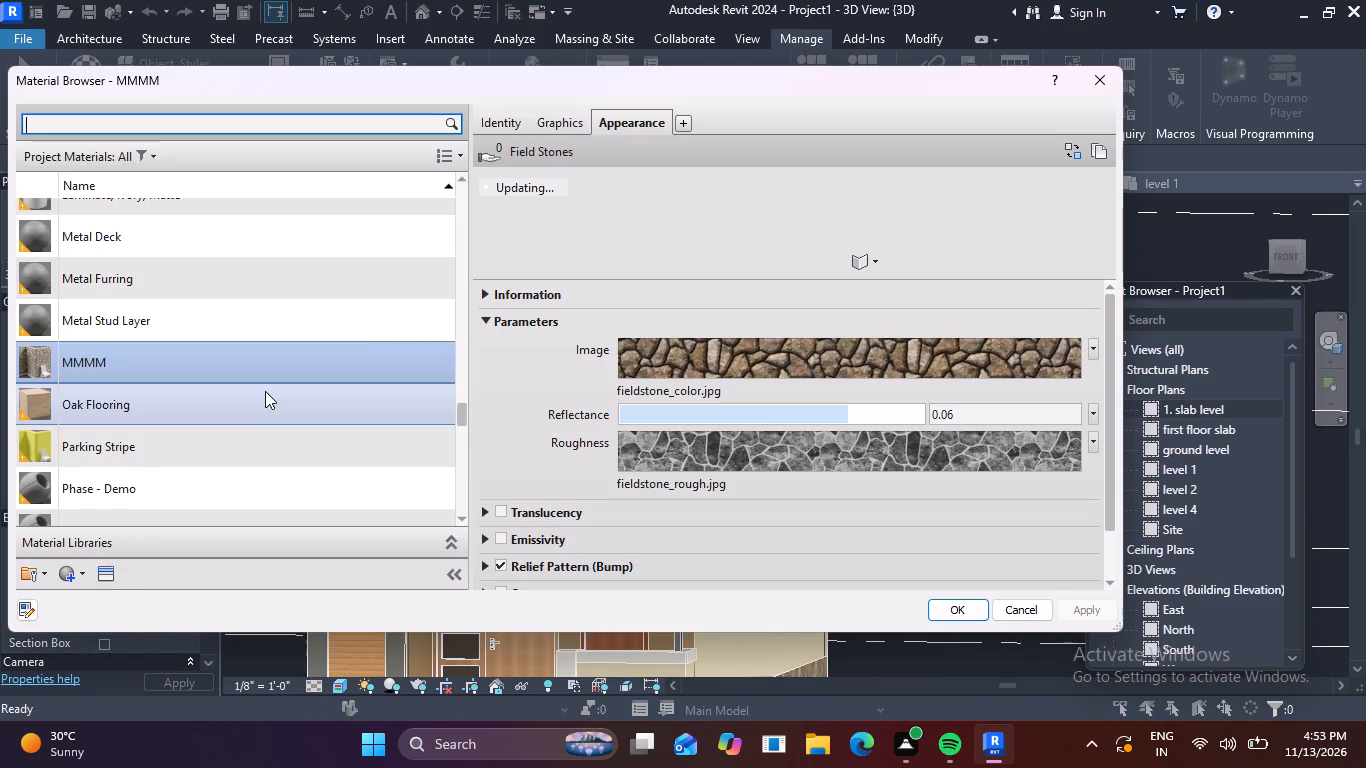
pyautogui.click(75, 570)
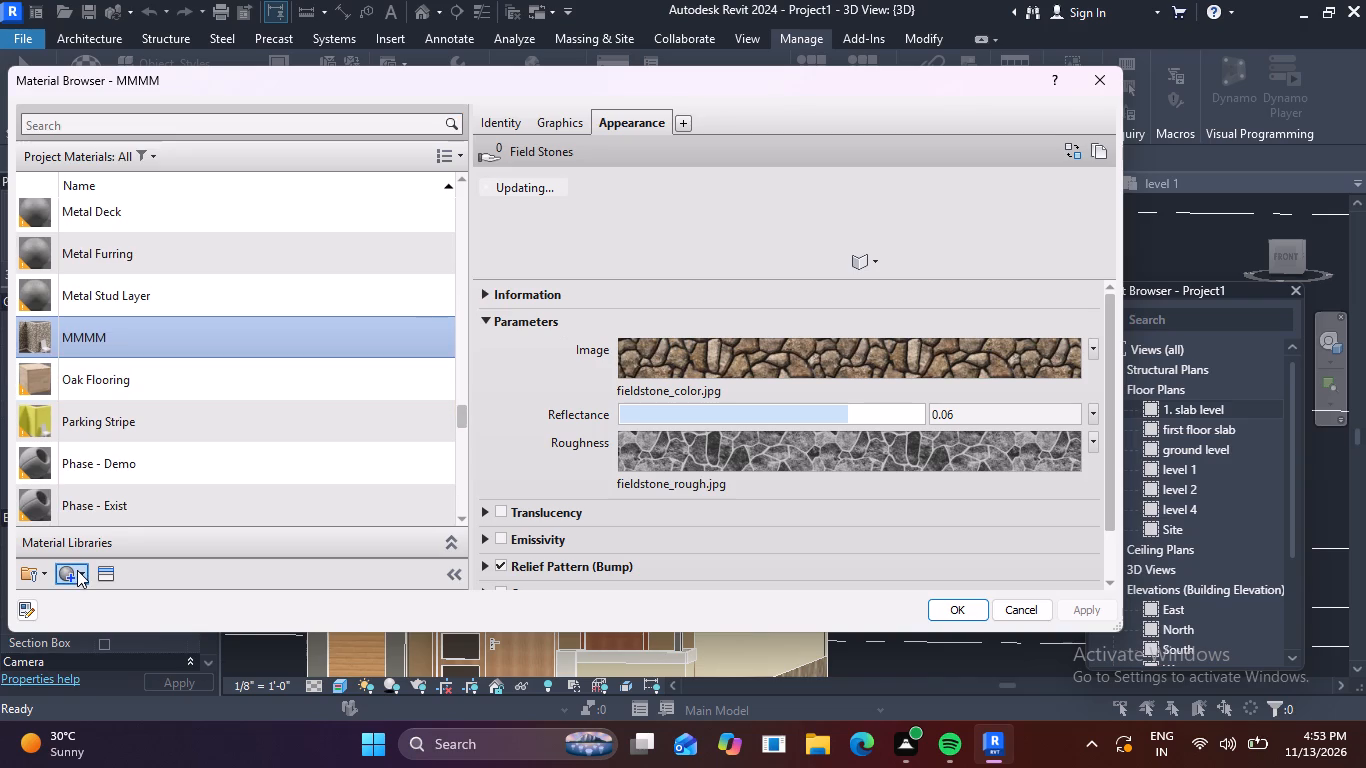
pyautogui.click(107, 598)
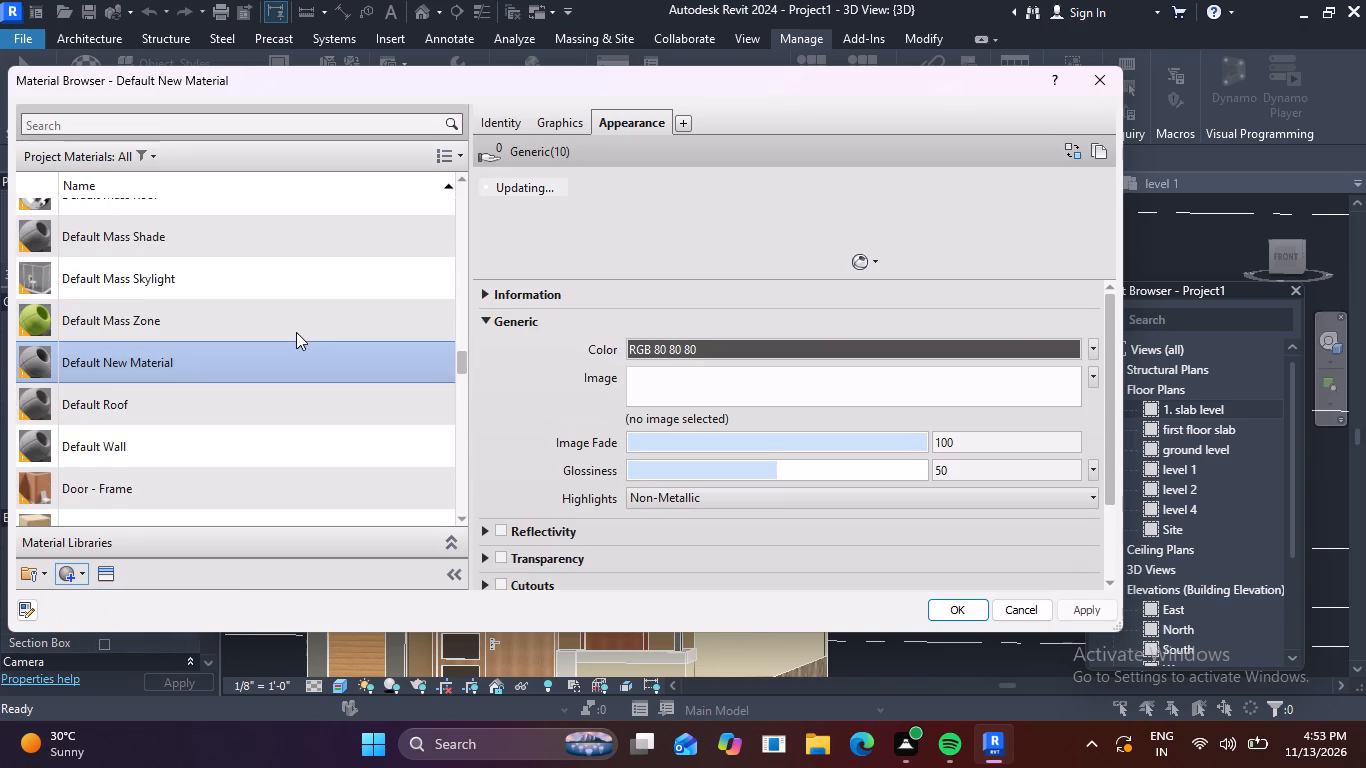
pyautogui.rightClick(296, 332)
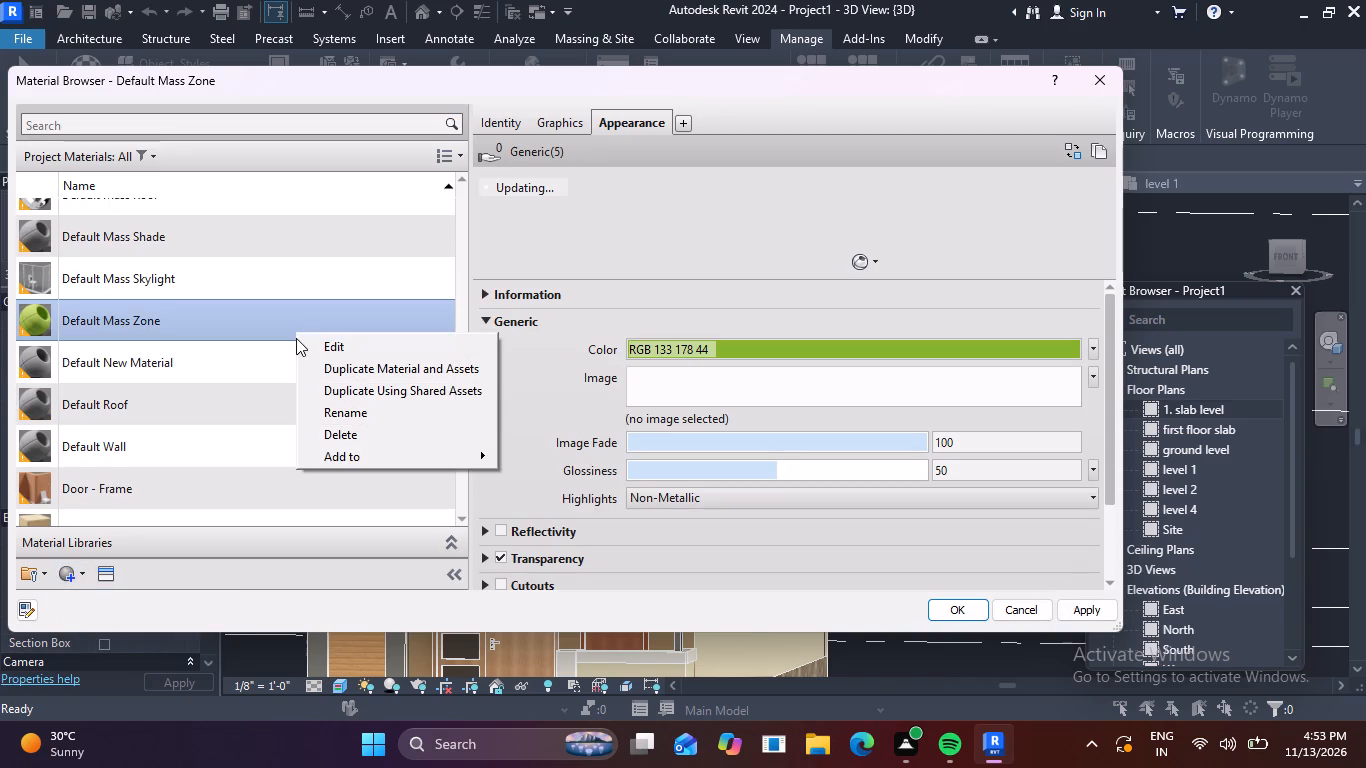
pyautogui.click(257, 368)
pyautogui.rightClick(257, 368)
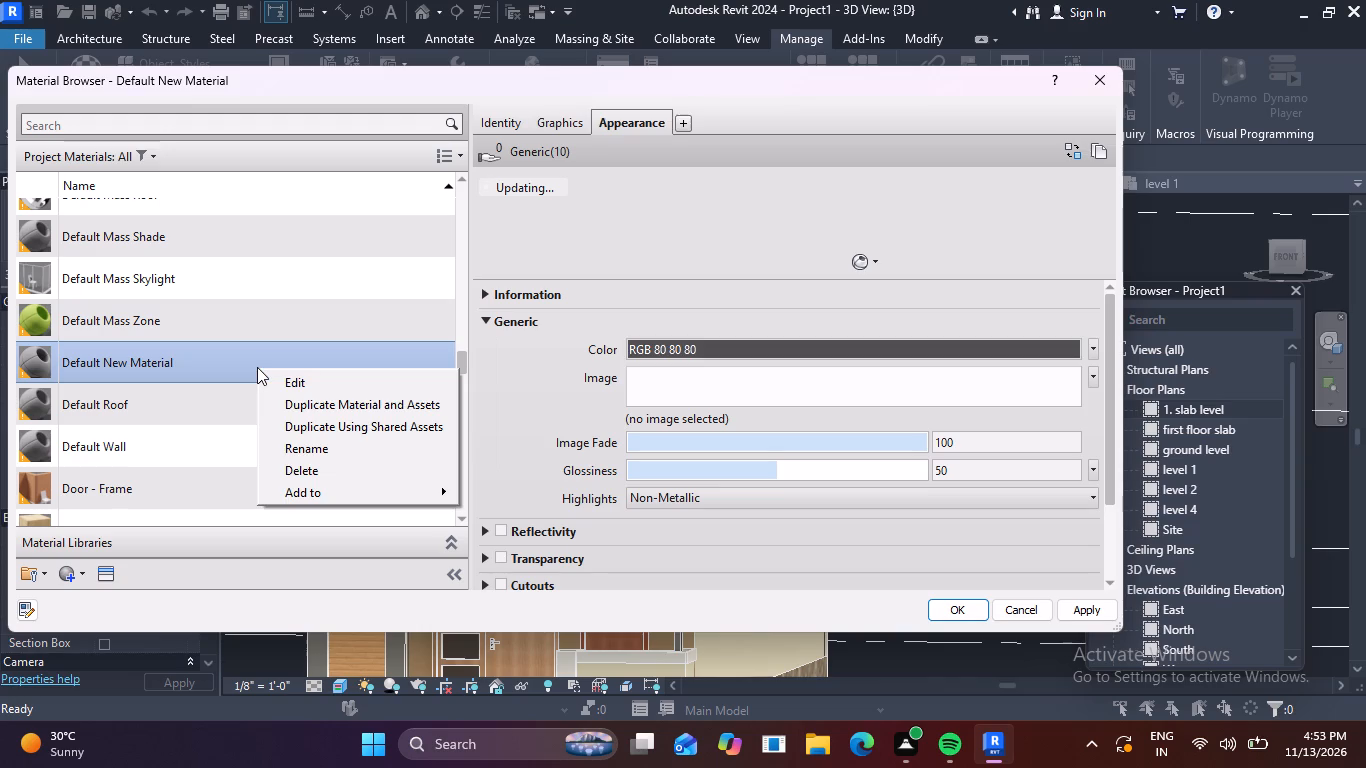
pyautogui.click(316, 451)
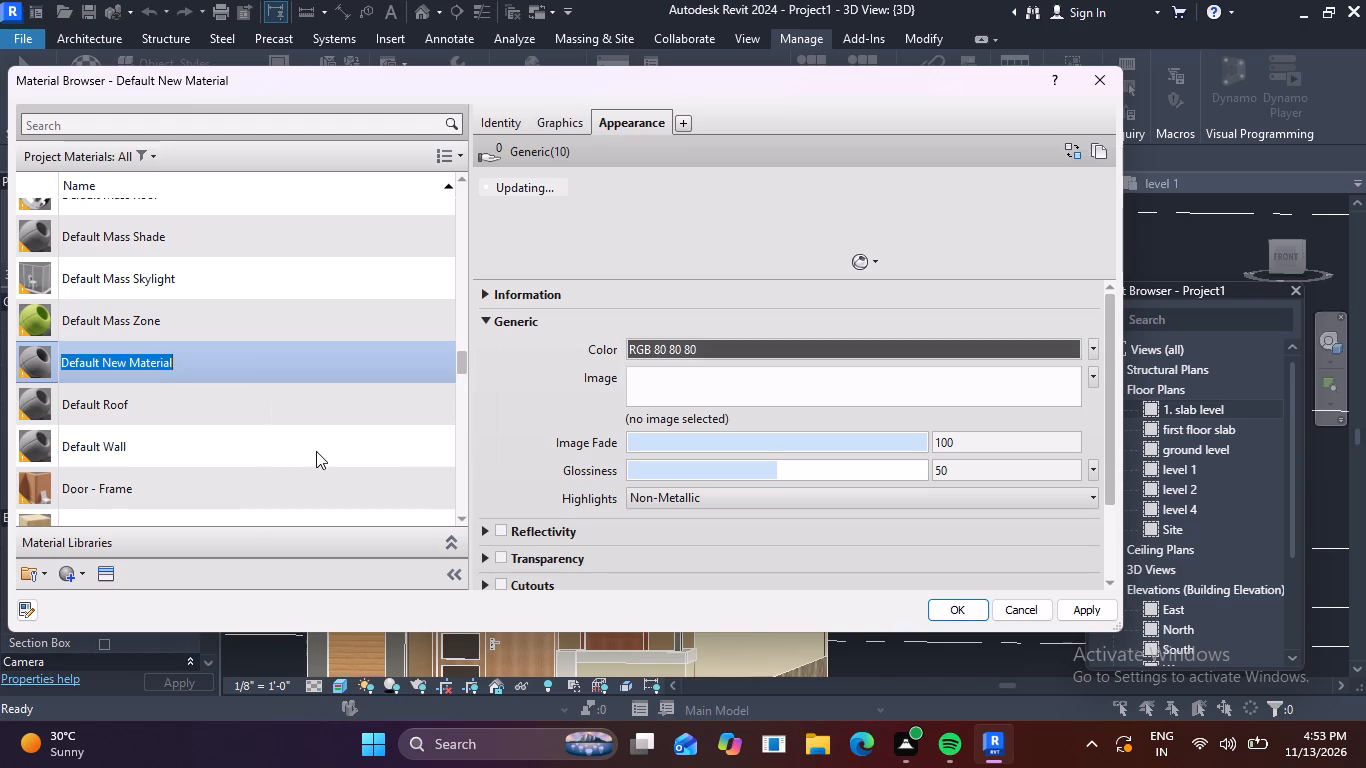
pyautogui.press('BackSpace')
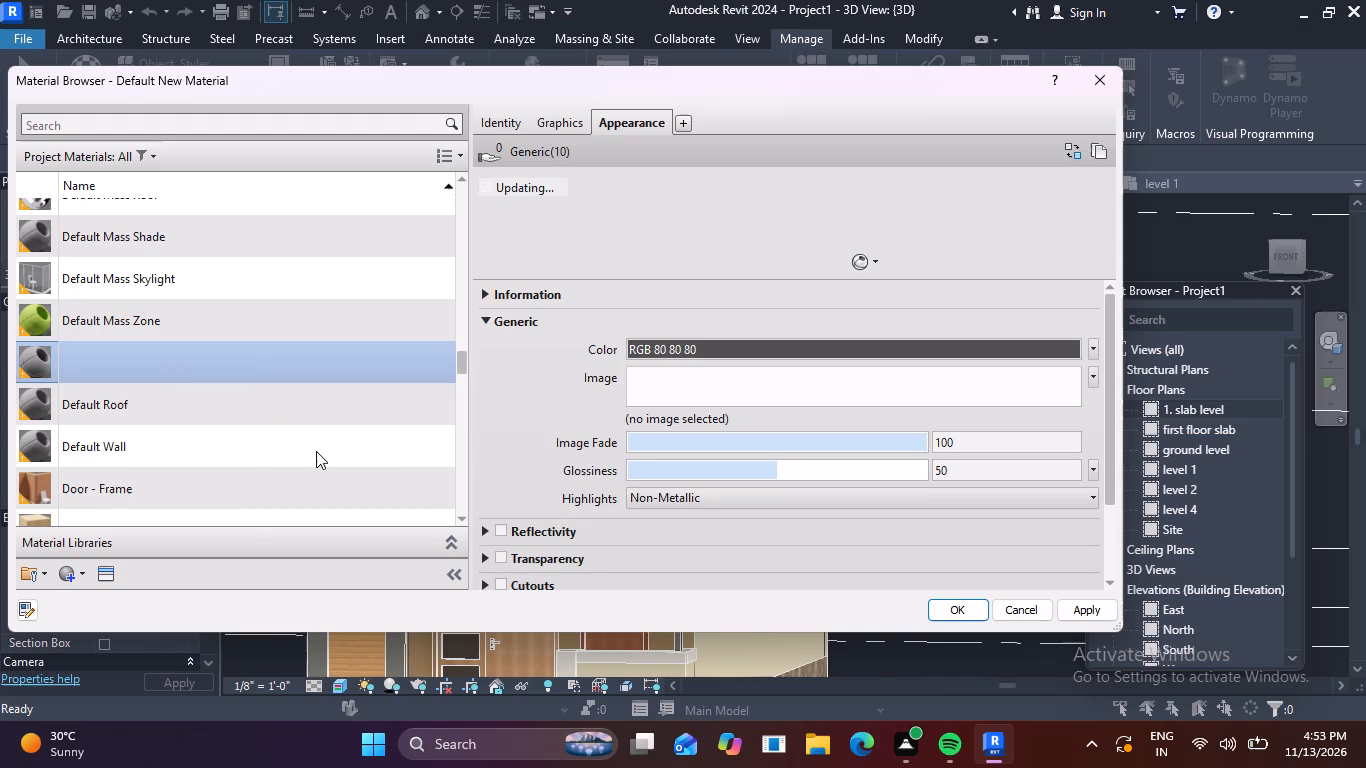
pyautogui.write('10')
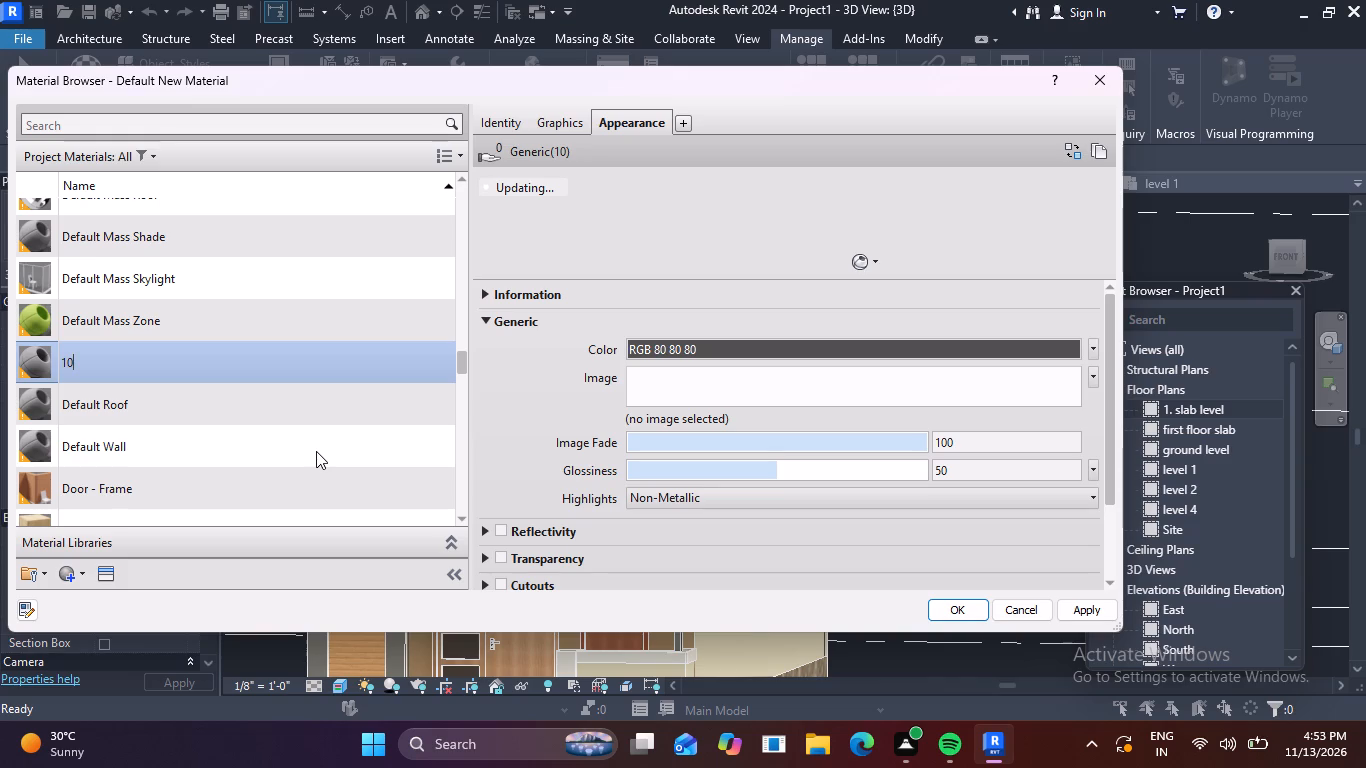
pyautogui.press('space')
pyautogui.write('YY')
pyautogui.click(962, 603)
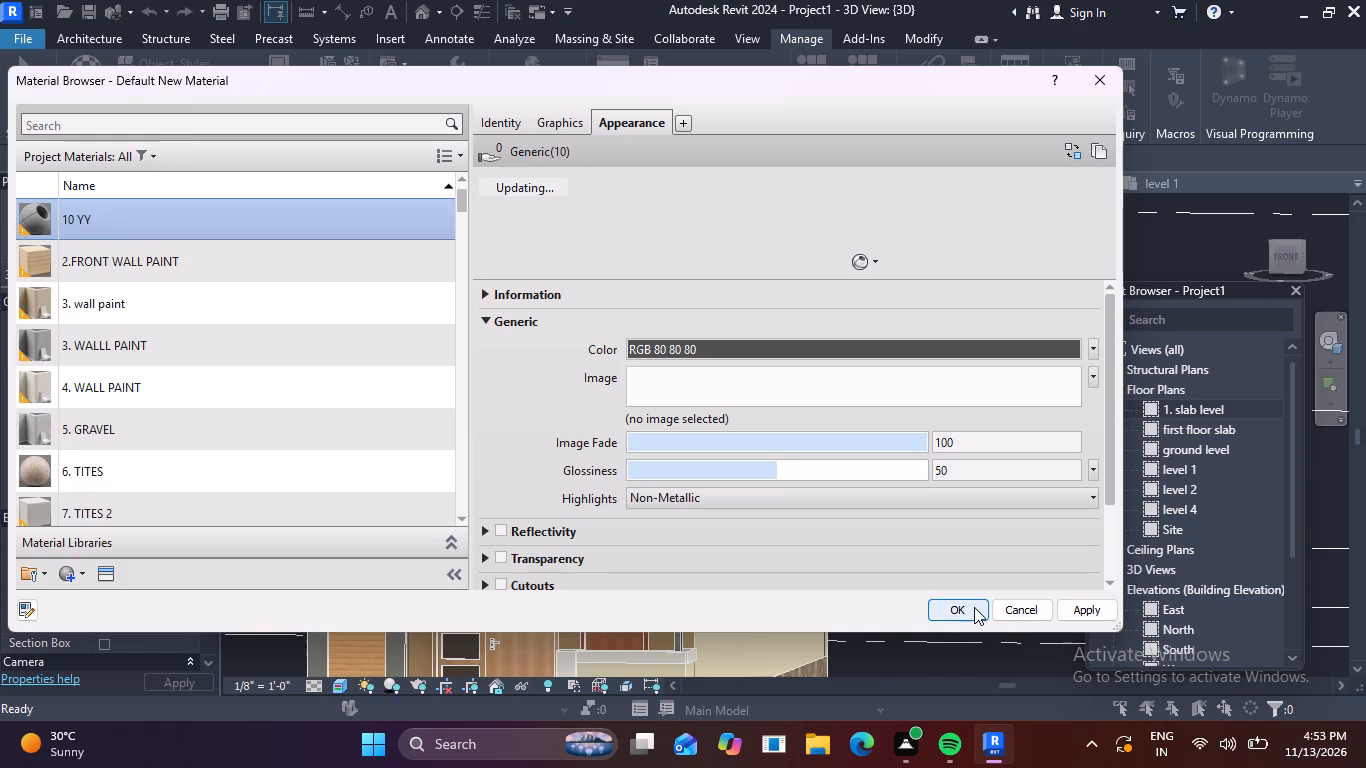
pyautogui.click(975, 605)
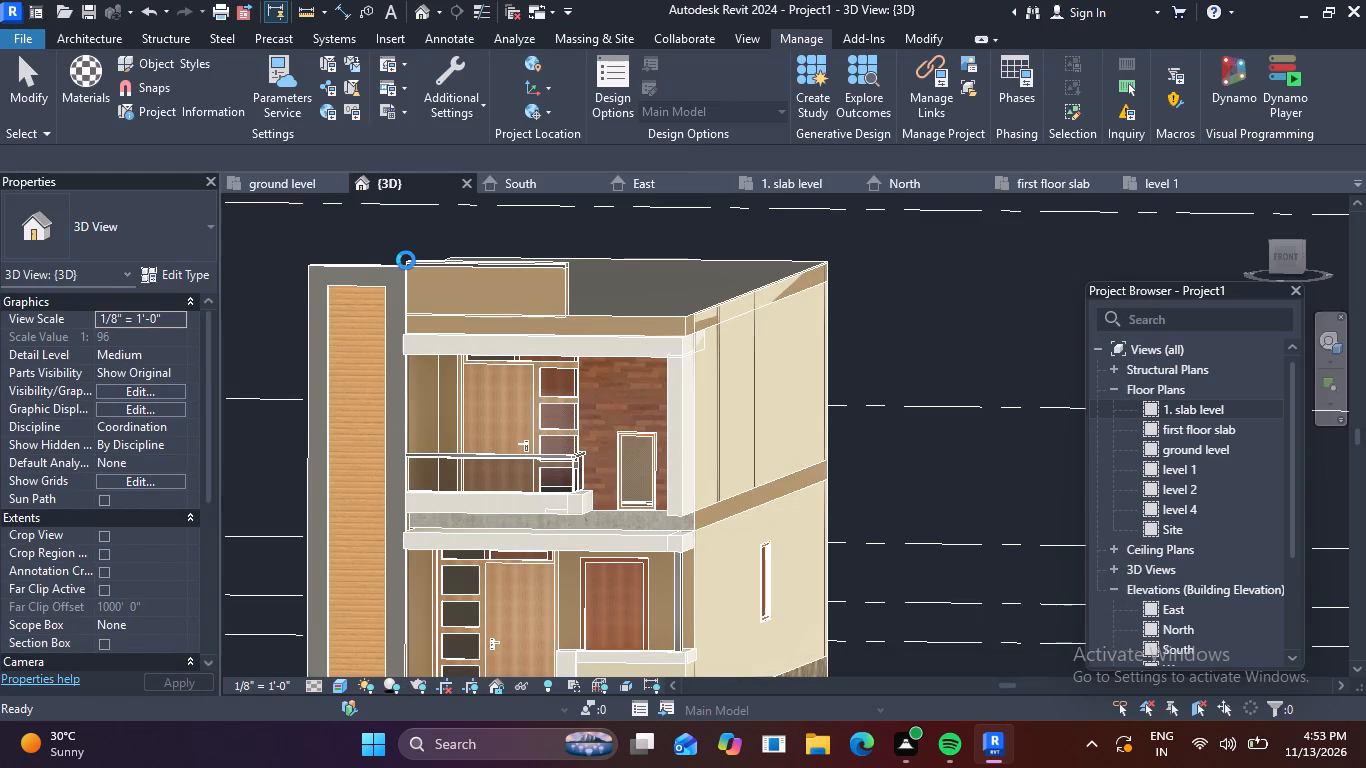
# Browse the Siding, Stucco and Wall Covering categories of the Appearance Library for an appearance for material 10 YY.
pyautogui.click(96, 85)
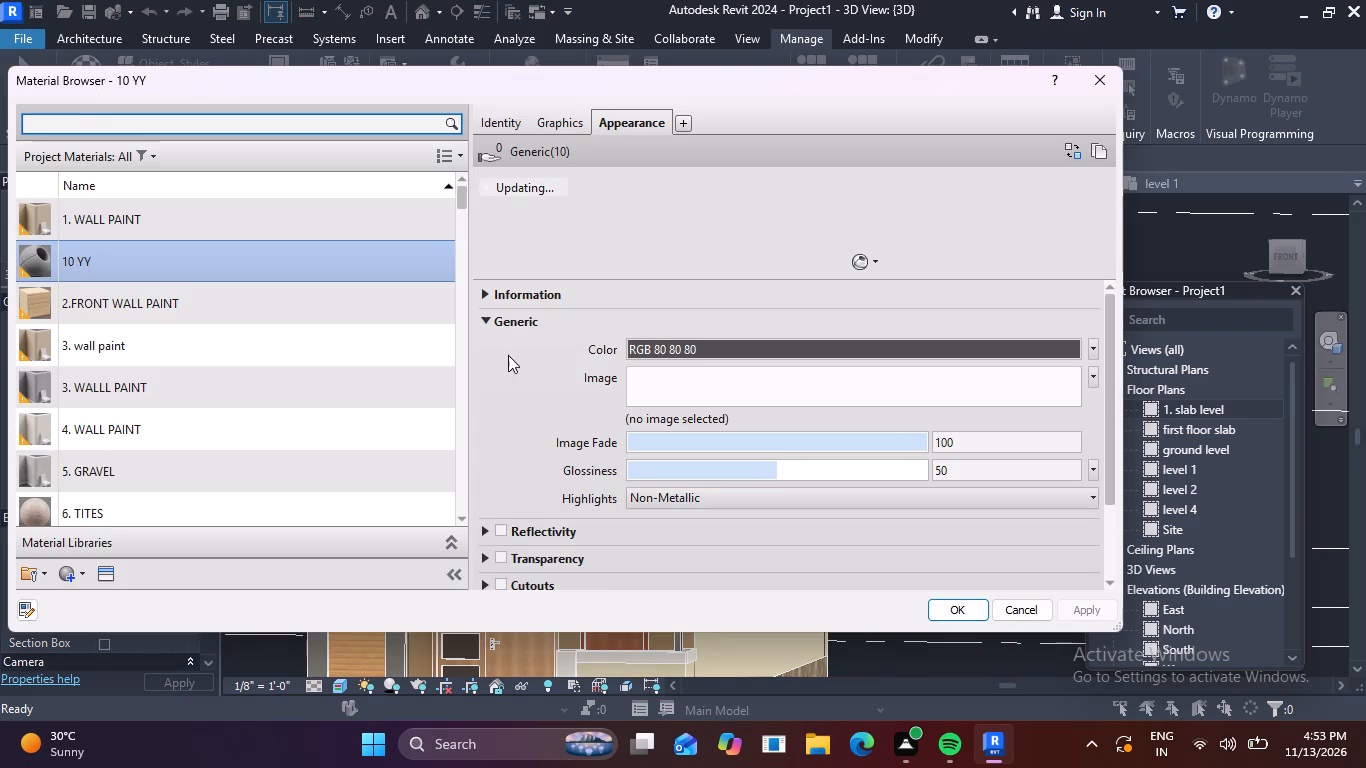
pyautogui.click(99, 573)
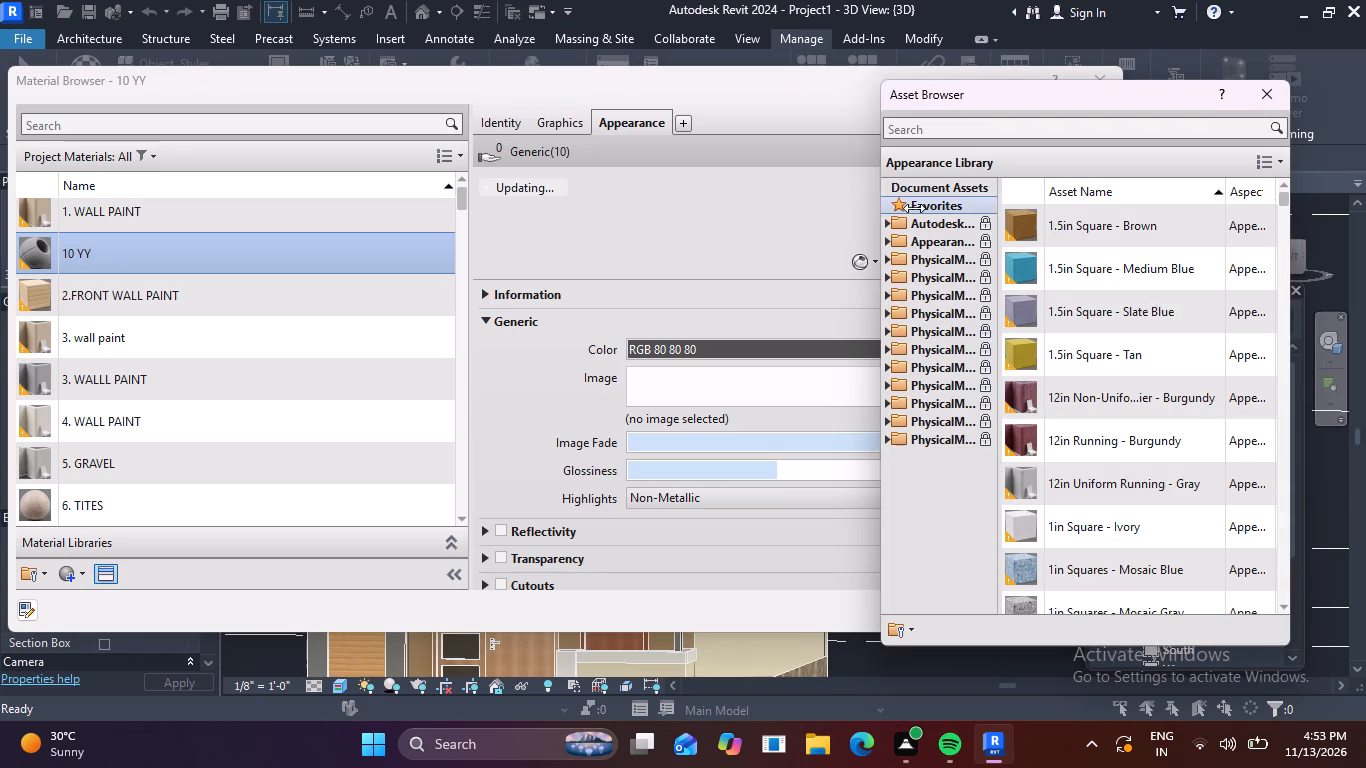
pyautogui.click(891, 243)
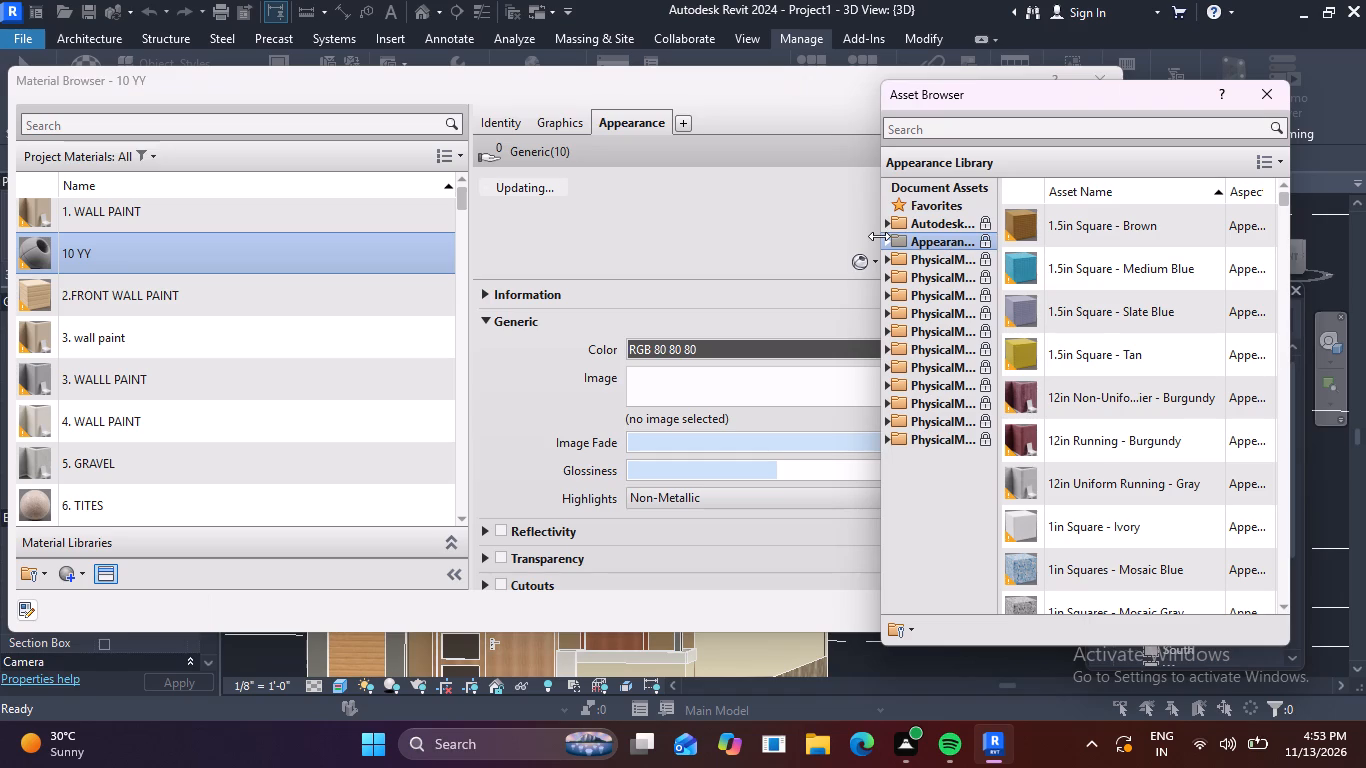
pyautogui.doubleClick(891, 240)
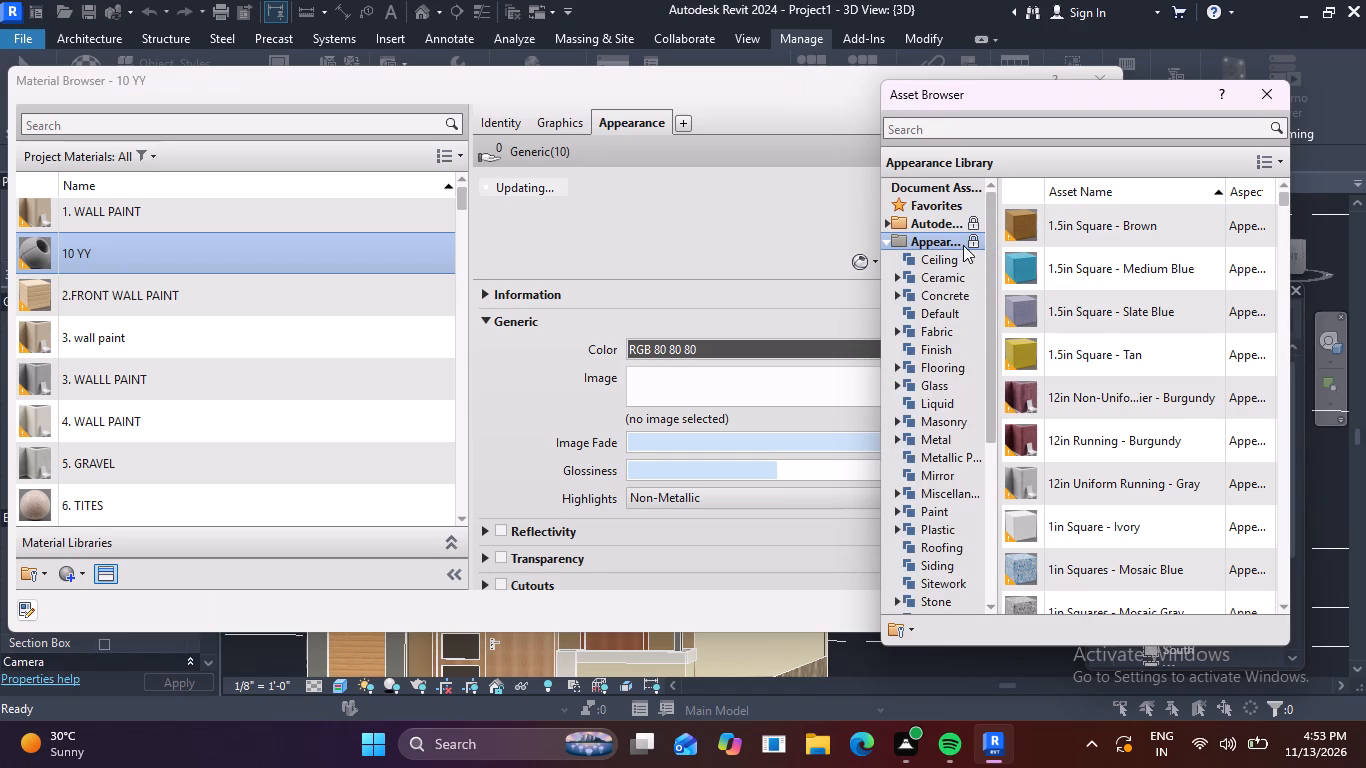
pyautogui.scroll(-2, 929, 295)
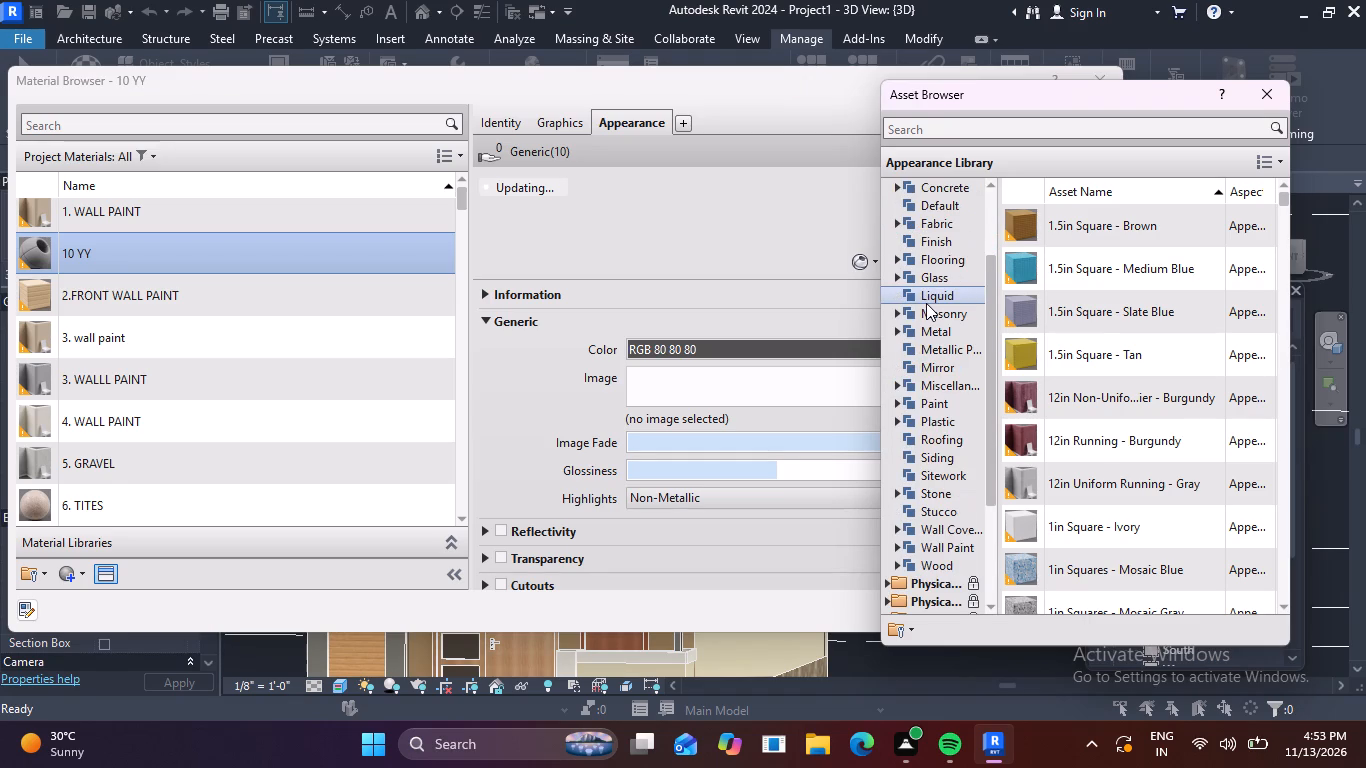
pyautogui.doubleClick(898, 457)
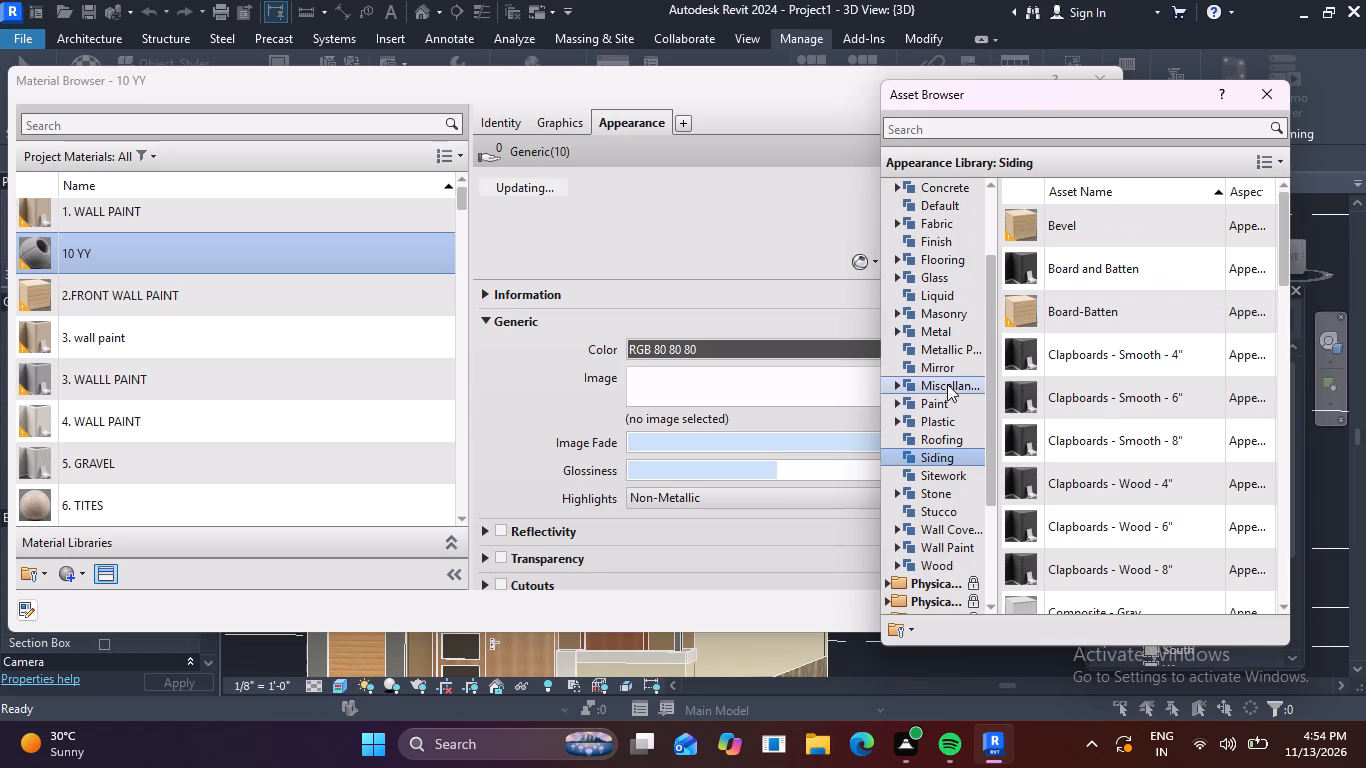
pyautogui.doubleClick(896, 512)
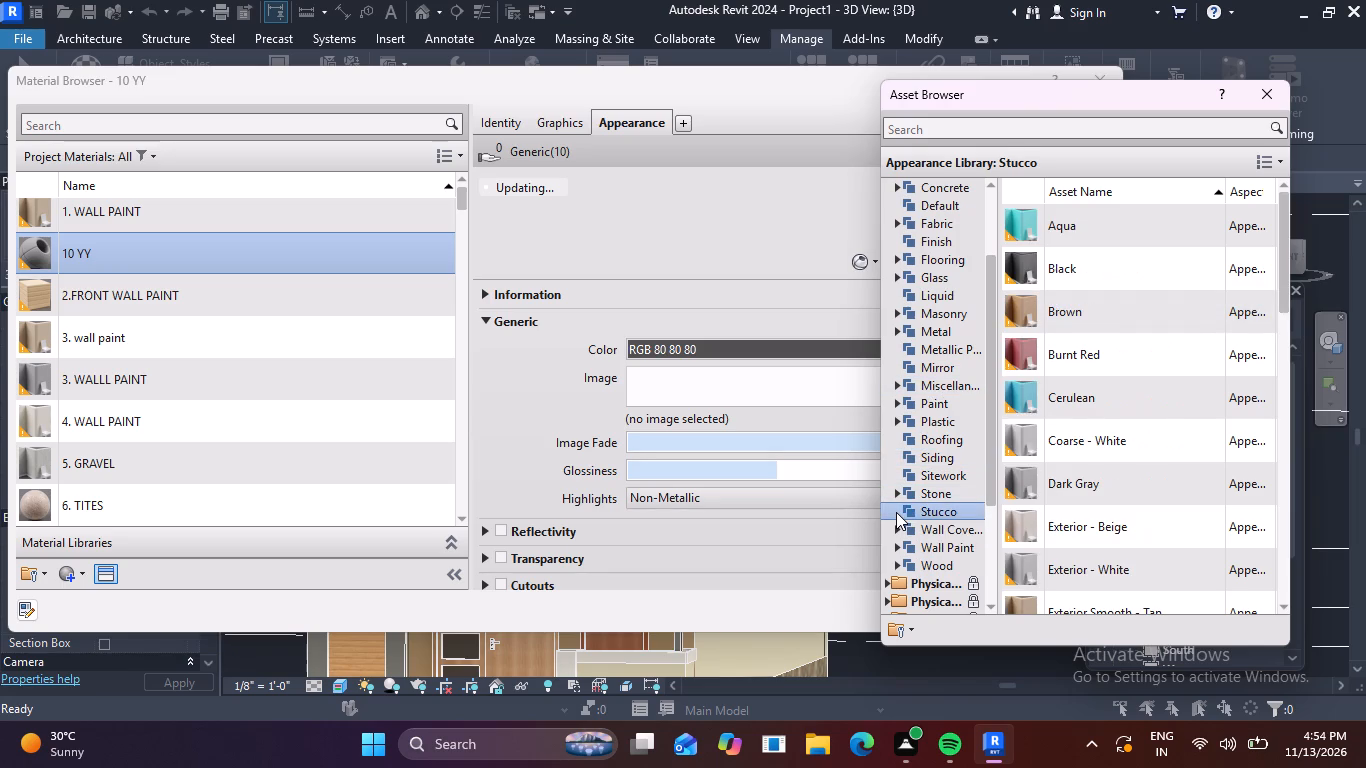
pyautogui.doubleClick(896, 512)
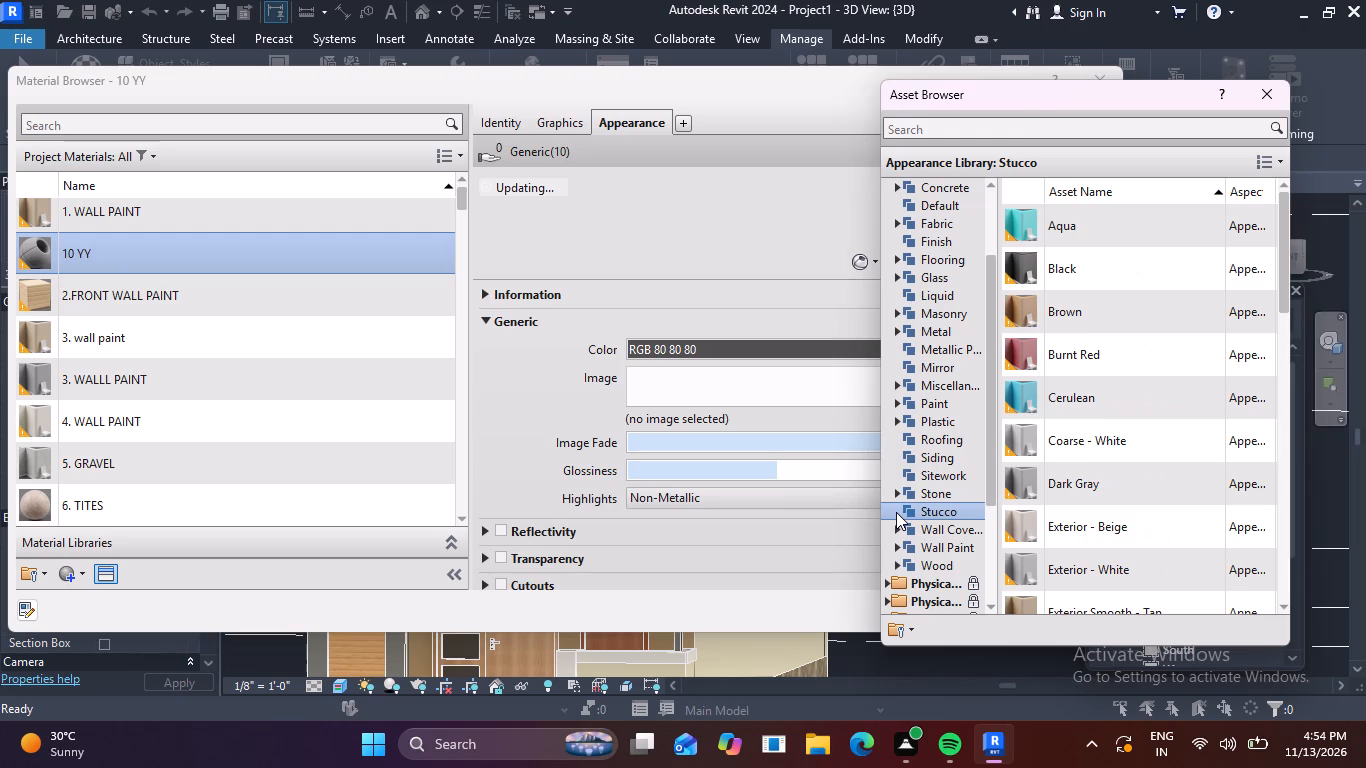
pyautogui.tripleClick(890, 530)
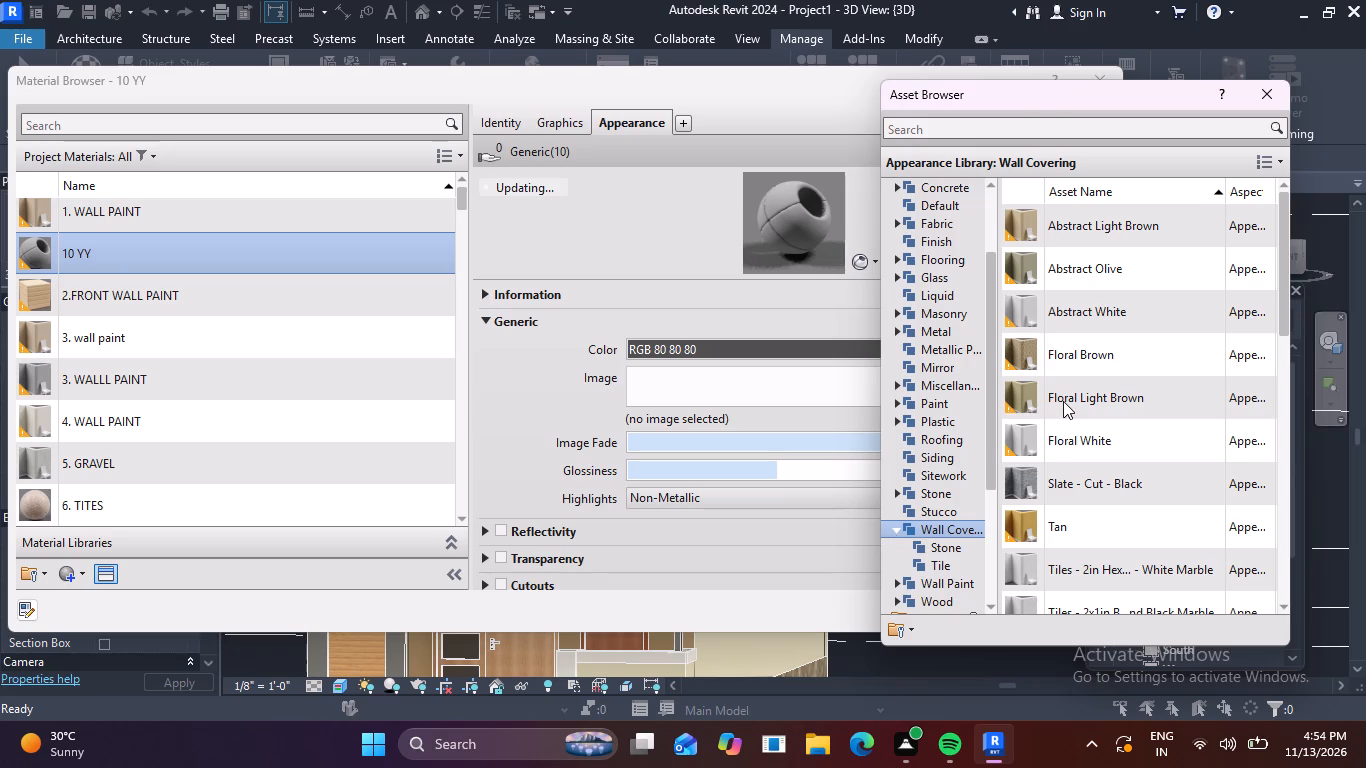
pyautogui.scroll(4, 1024, 454)
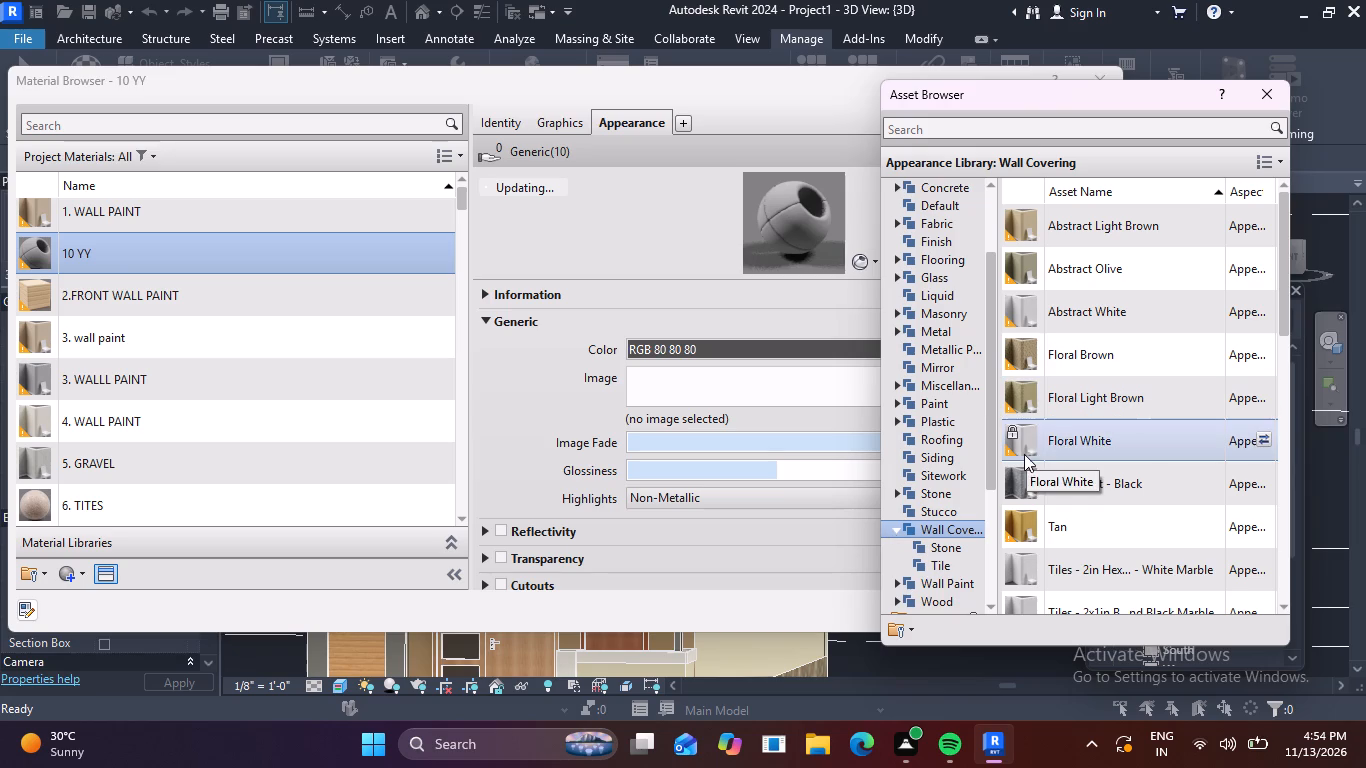
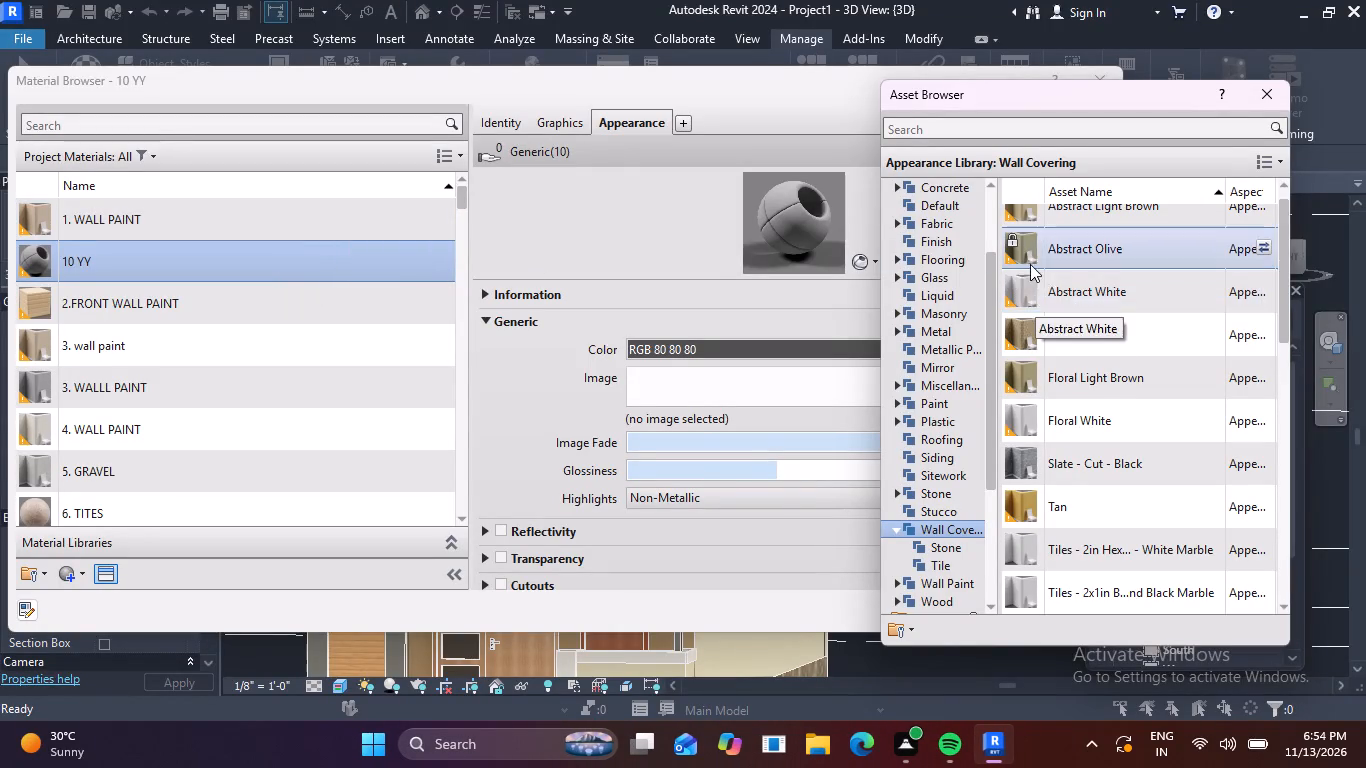
# Assign the Floral Brown wall covering appearance from the library to material 10 YY and accept the material changes.
pyautogui.doubleClick(1032, 334)
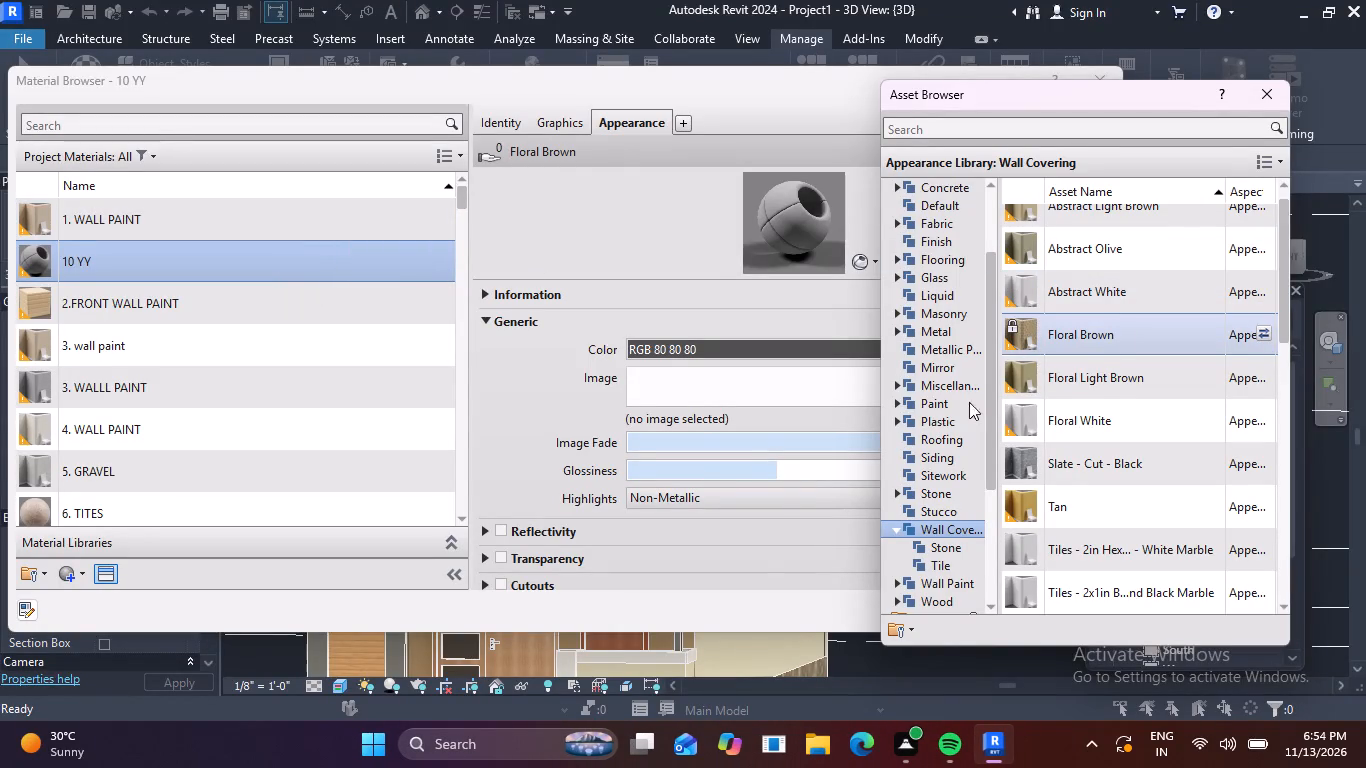
pyautogui.click(1255, 98)
pyautogui.click(957, 604)
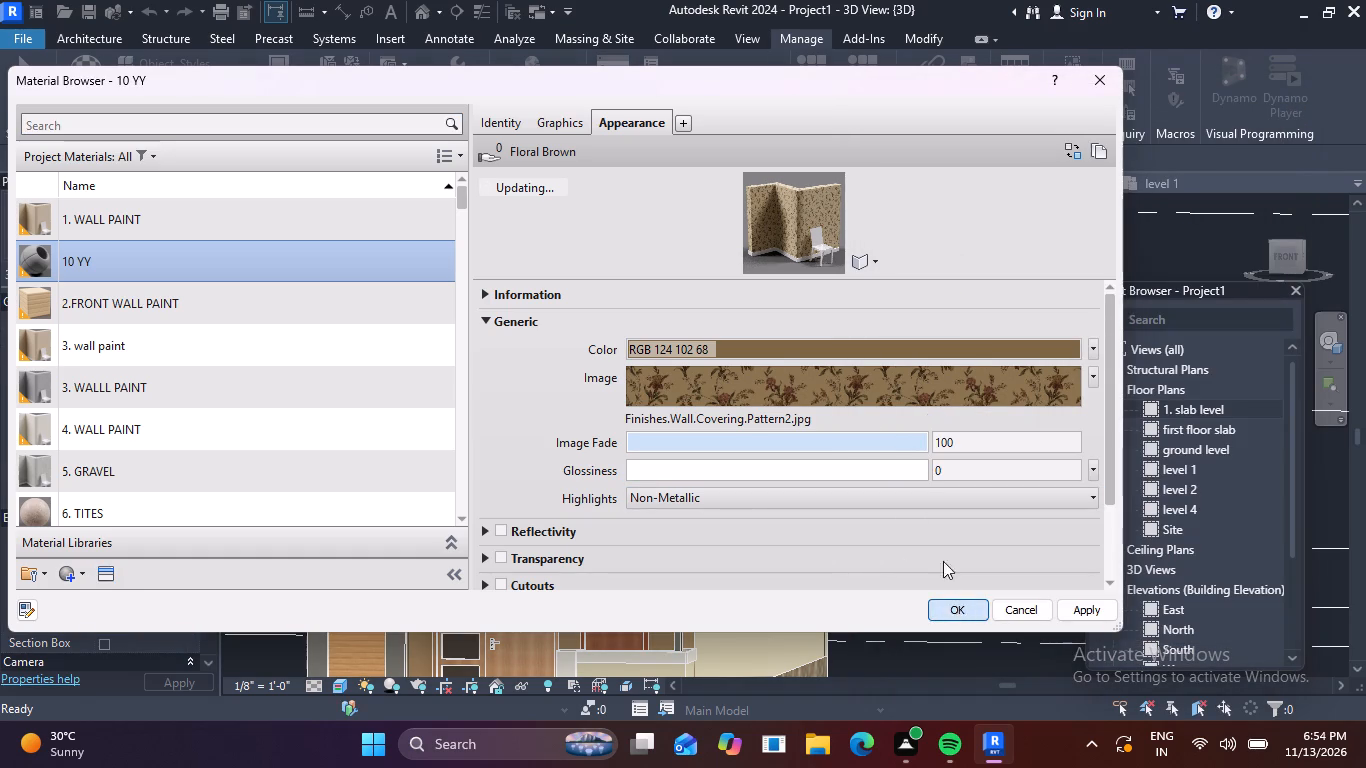
# Dismiss the project save reminder without saving and return to the 3D view of the whole house.
pyautogui.scroll(-4, 654, 415)
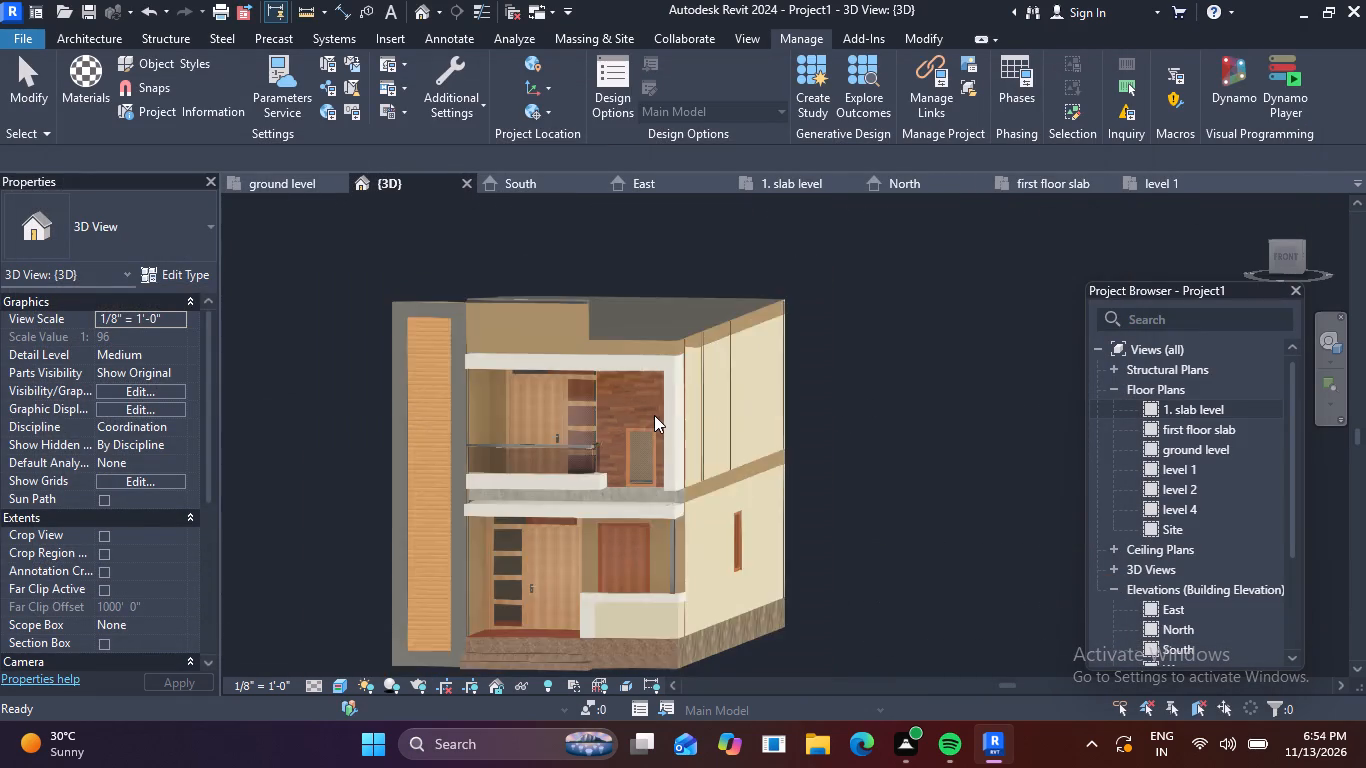
pyautogui.moveTo(679, 474); pyautogui.dragTo(729, 462, button='middle')
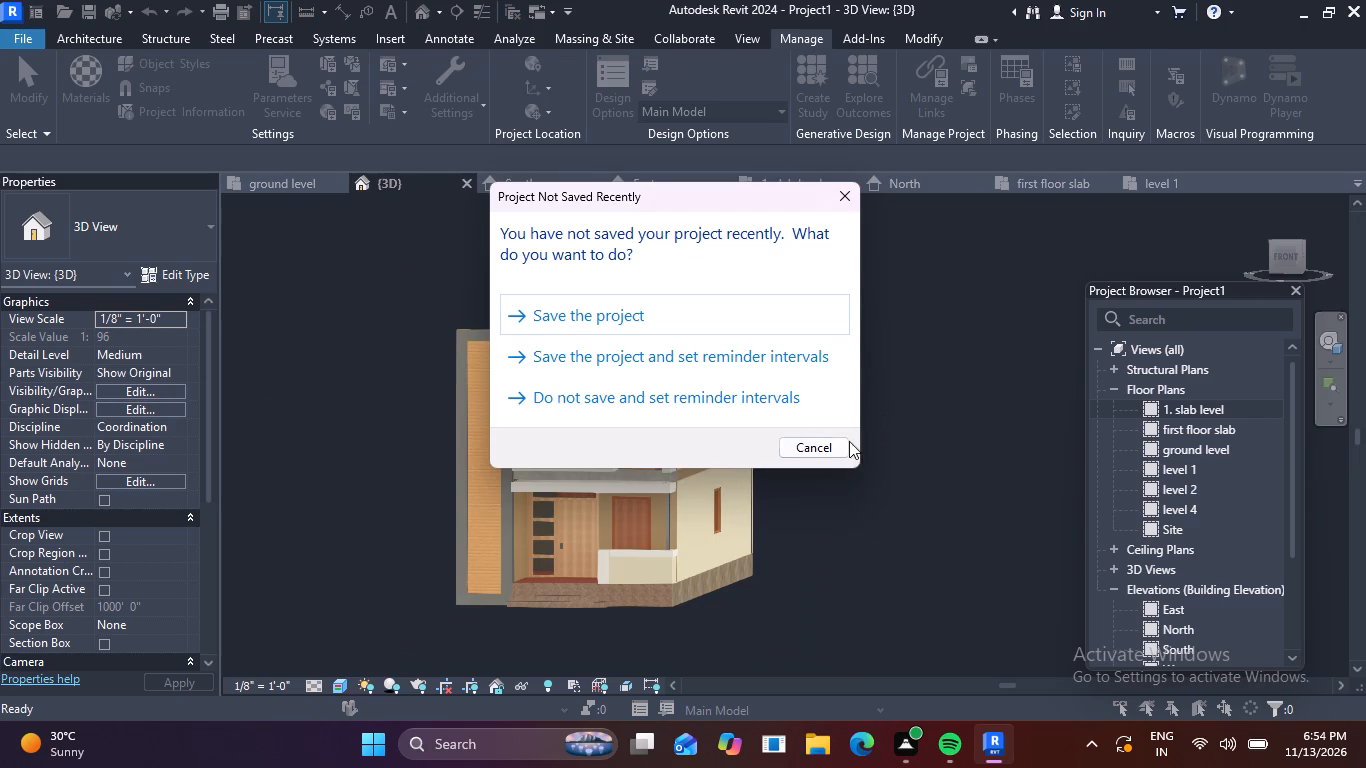
pyautogui.click(833, 445)
pyautogui.scroll(-1, 876, 305)
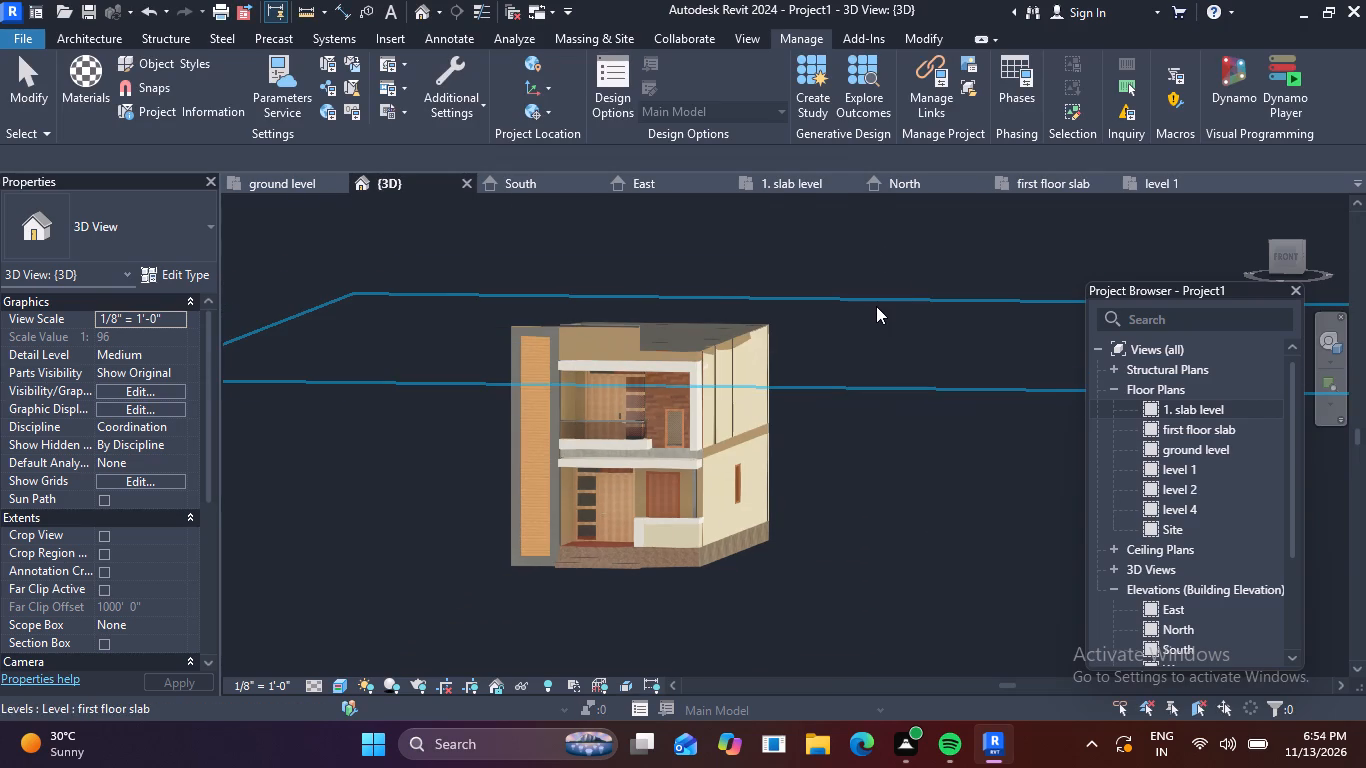
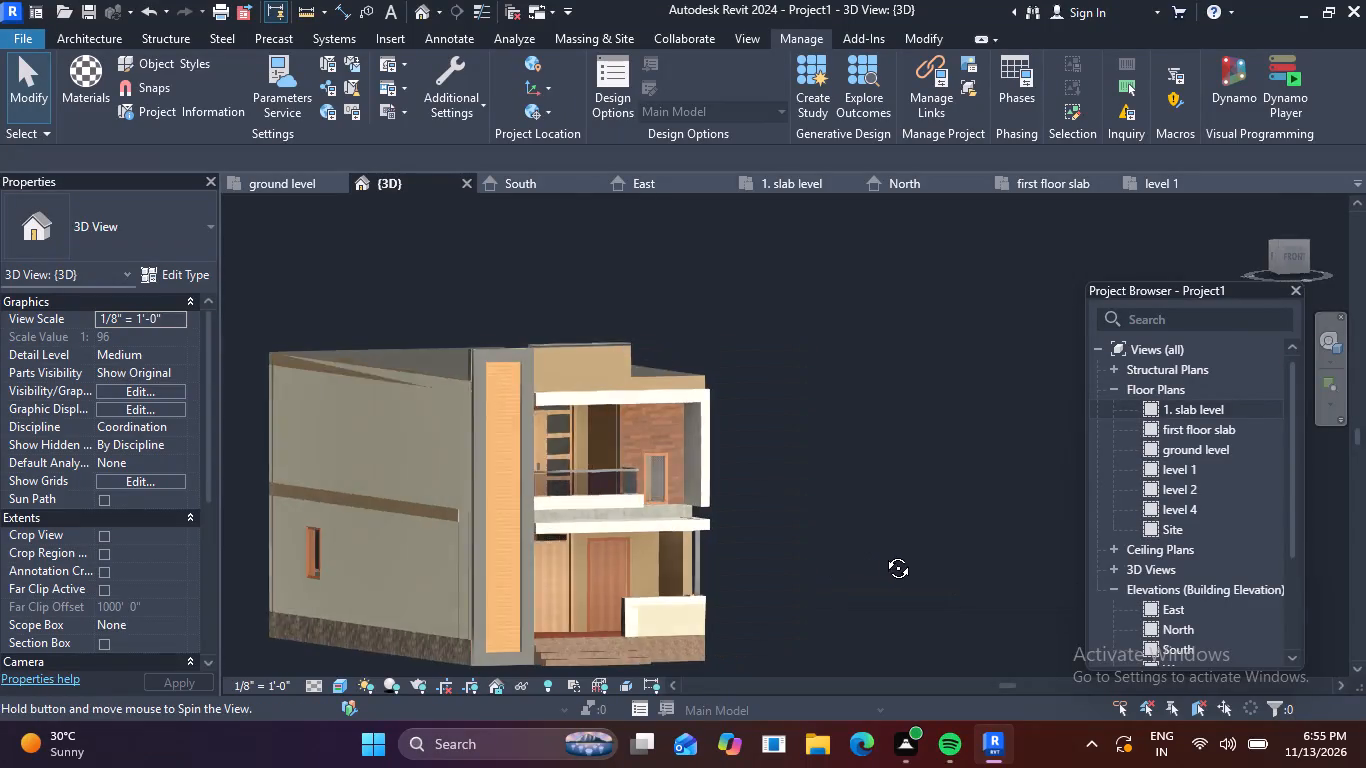
# Examine the house exterior from all sides for unpainted surfaces, including the edge of the roof slab.
pyautogui.scroll(-2, 781, 542)
pyautogui.moveTo(807, 541); pyautogui.dragTo(909, 524, button='middle')
pyautogui.keyDown('shift'); pyautogui.moveTo(635, 525); pyautogui.dragTo(714, 509, button='middle'); pyautogui.keyUp('shift')
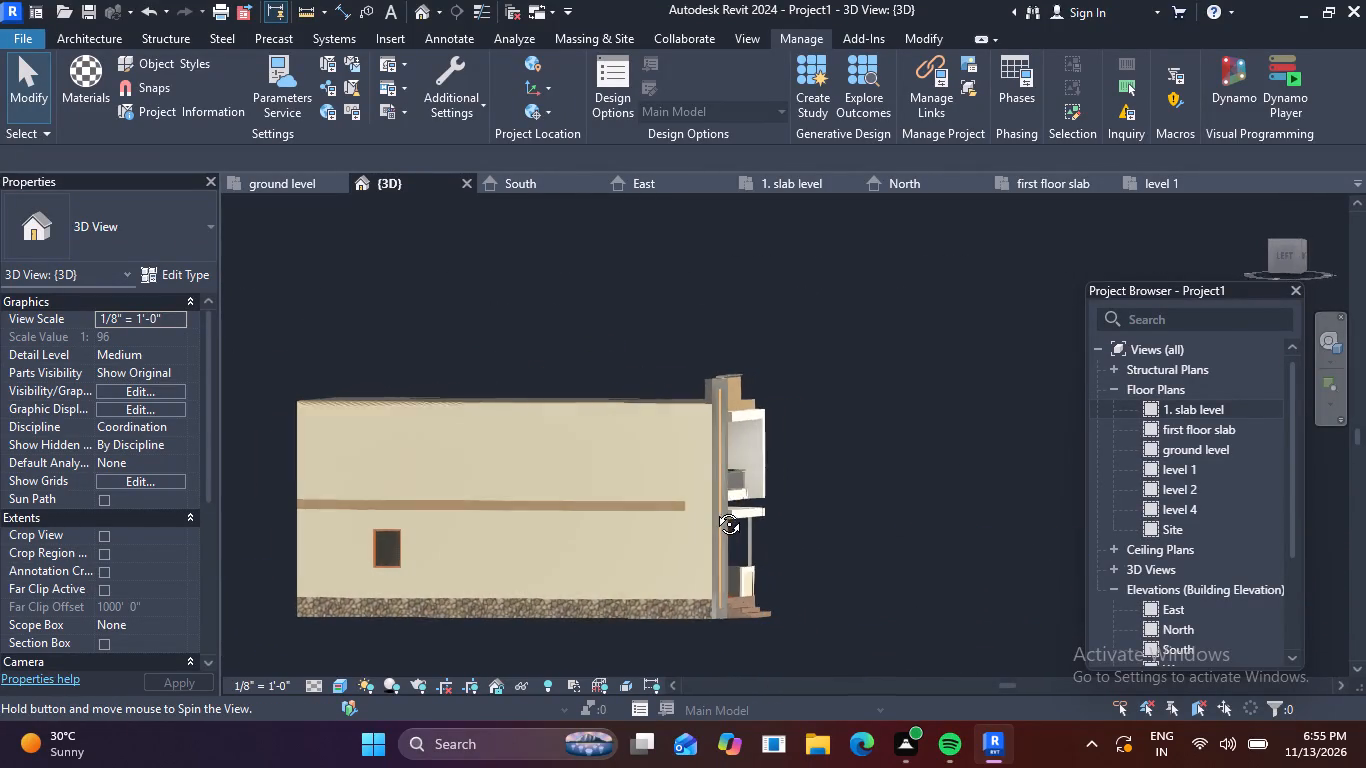
pyautogui.keyDown('shift'); pyautogui.moveTo(714, 509); pyautogui.dragTo(591, 506, button='middle'); pyautogui.keyUp('shift')
pyautogui.keyDown('shift'); pyautogui.scroll(-1, 739, 498); pyautogui.keyUp('shift')
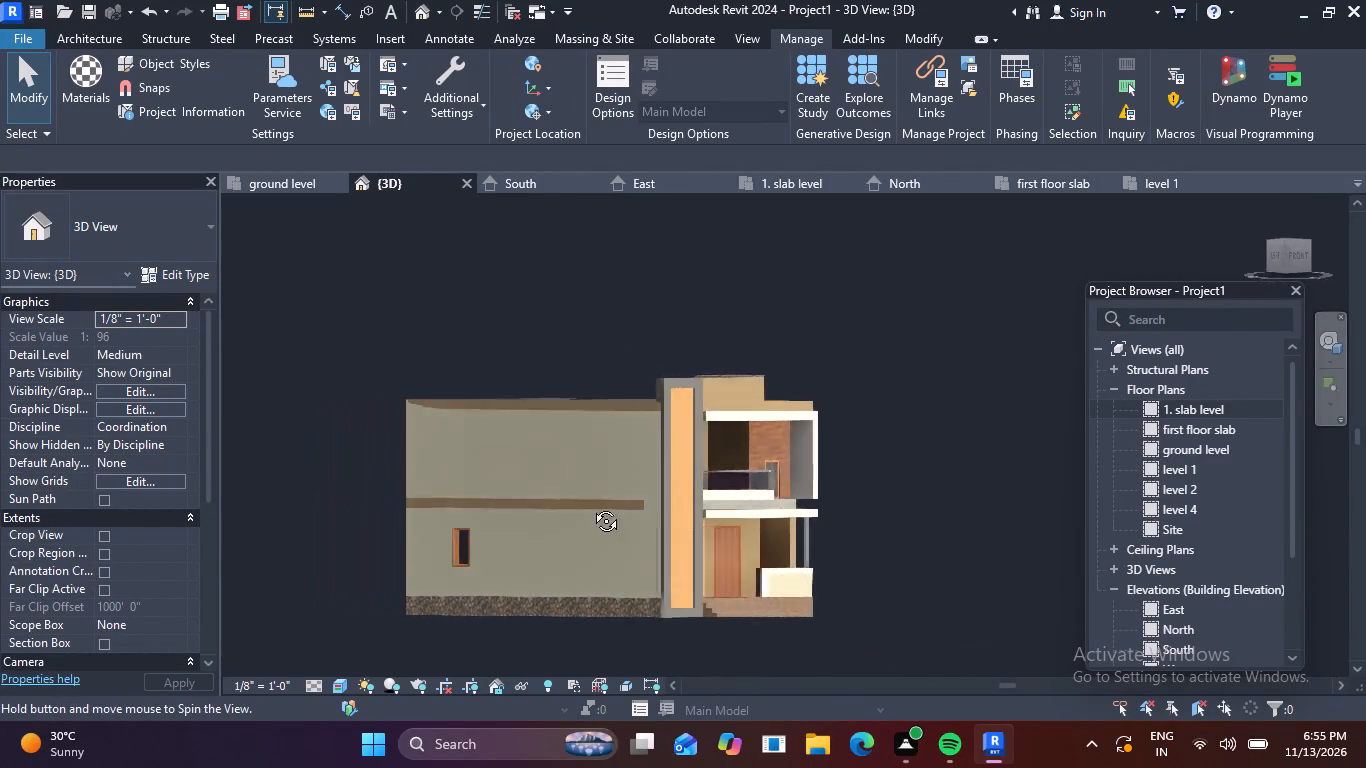
pyautogui.keyDown('shift'); pyautogui.moveTo(591, 506); pyautogui.dragTo(454, 487, button='middle'); pyautogui.keyUp('shift')
pyautogui.keyDown('shift'); pyautogui.scroll(1, 454, 487); pyautogui.keyUp('shift')
pyautogui.scroll(-2, 761, 456)
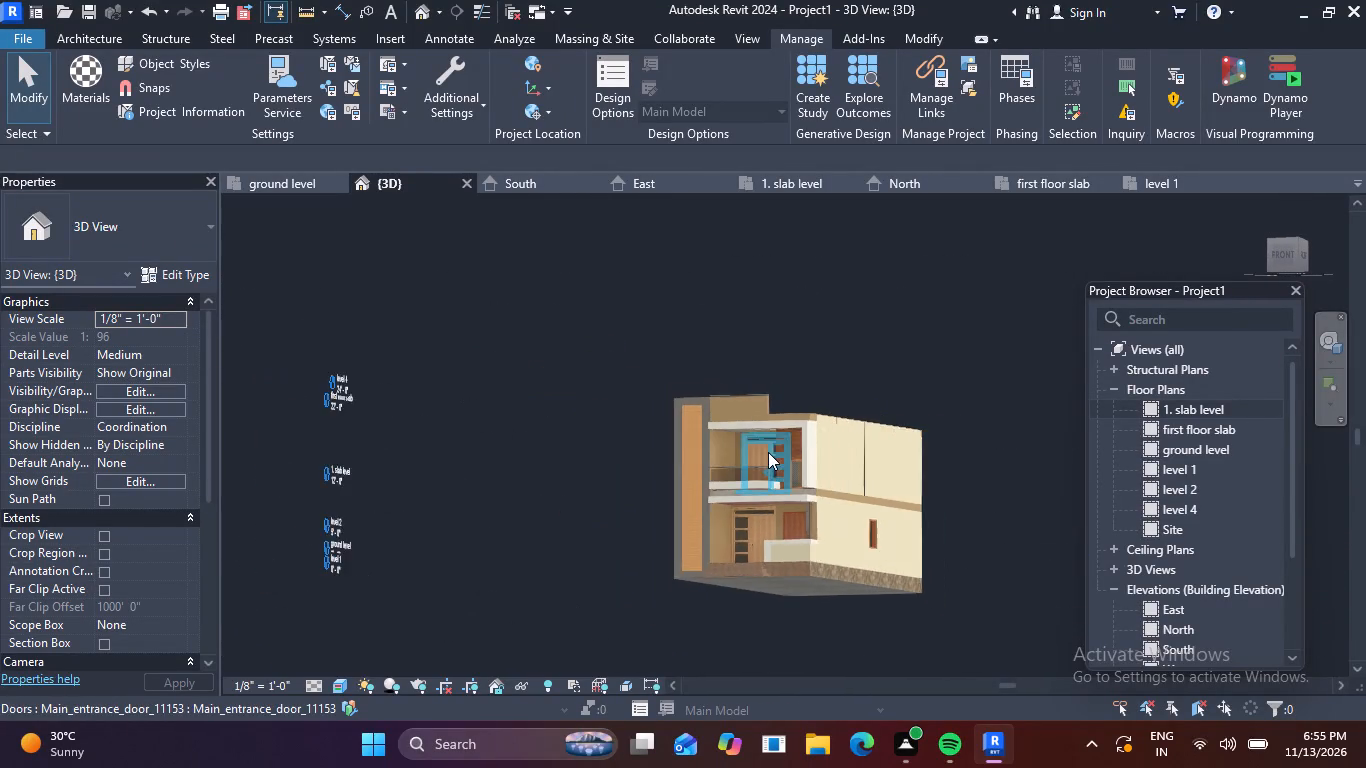
pyautogui.scroll(5, 768, 450)
pyautogui.keyDown('shift'); pyautogui.moveTo(815, 426); pyautogui.dragTo(797, 489, button='middle'); pyautogui.keyUp('shift')
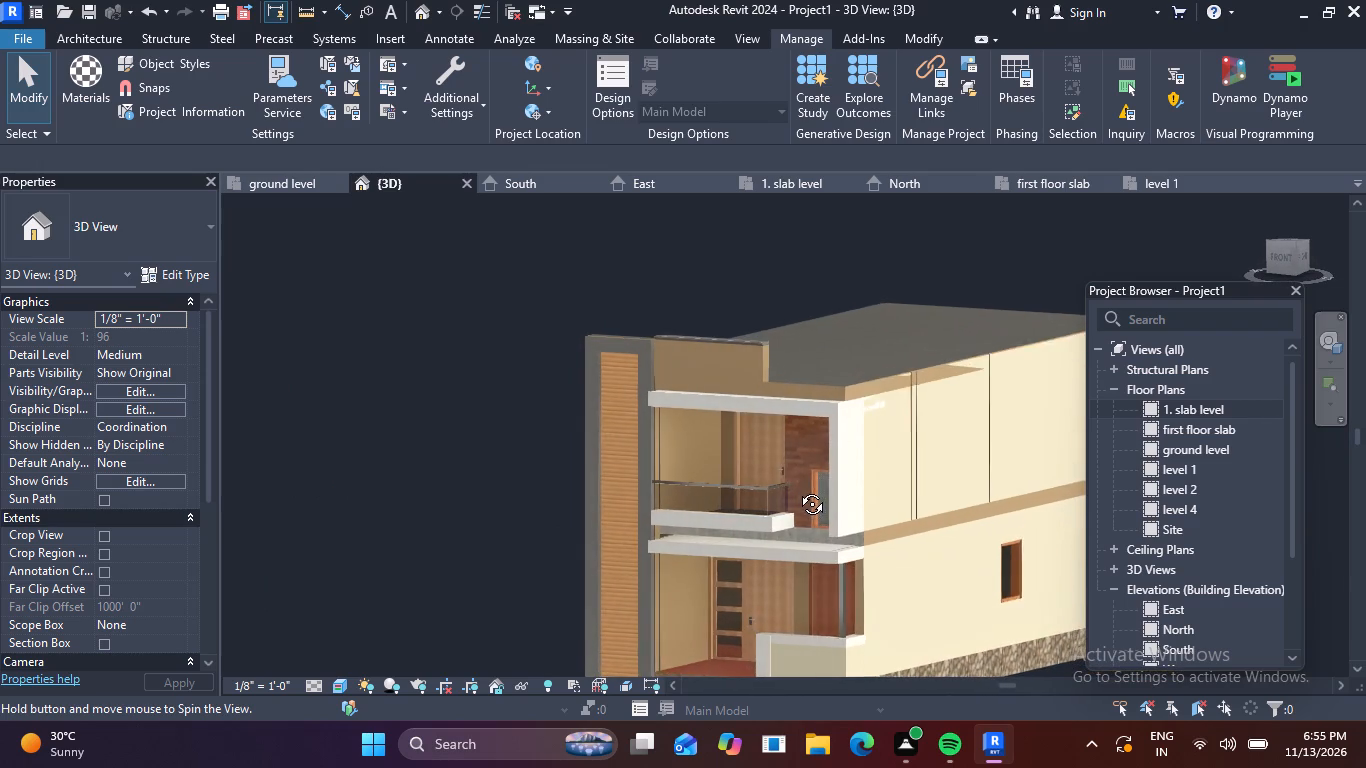
pyautogui.keyDown('shift'); pyautogui.moveTo(797, 489); pyautogui.dragTo(798, 489, button='middle'); pyautogui.keyUp('shift')
pyautogui.keyDown('shift'); pyautogui.scroll(1, 798, 489); pyautogui.keyUp('shift')
pyautogui.scroll(-4, 746, 407)
pyautogui.moveTo(738, 450); pyautogui.dragTo(657, 419, button='middle')
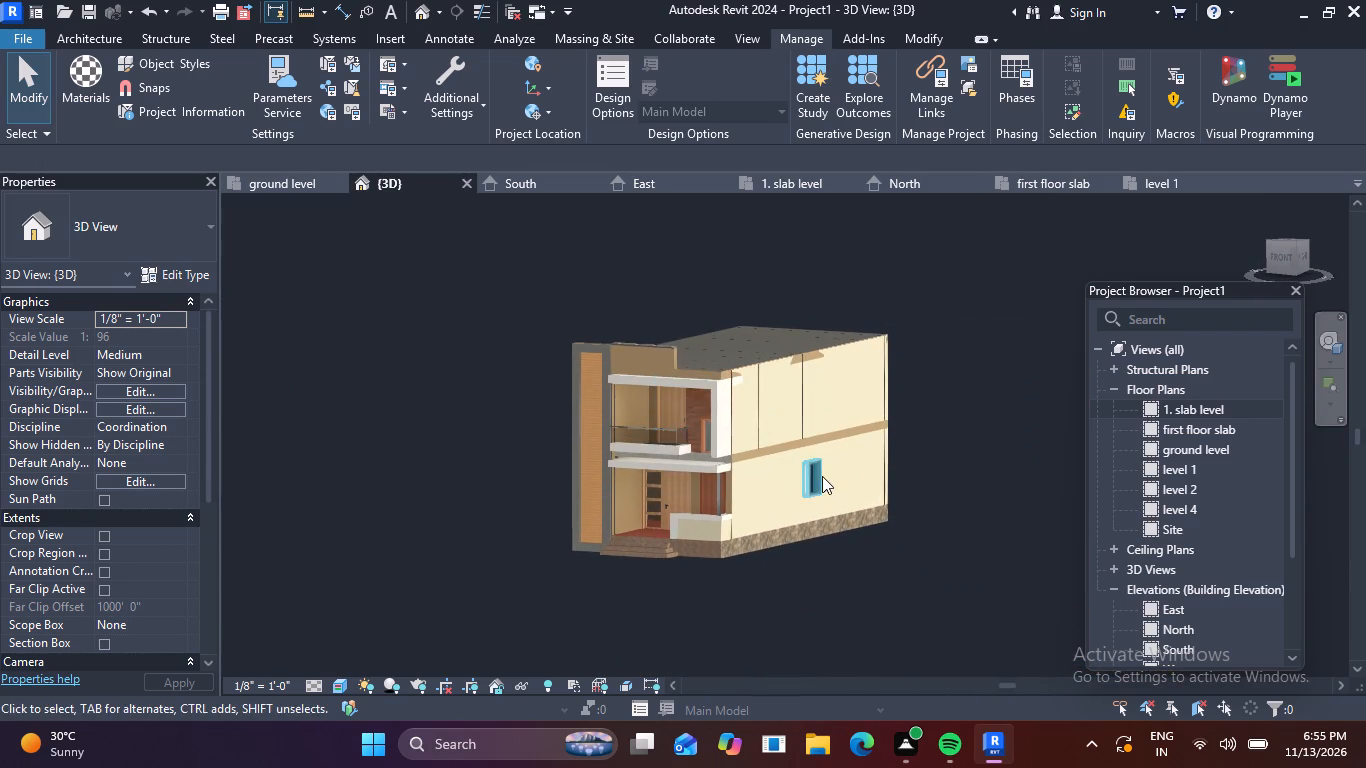
pyautogui.scroll(4, 822, 476)
pyautogui.keyDown('shift'); pyautogui.scroll(1, 604, 496); pyautogui.keyUp('shift')
pyautogui.keyDown('shift'); pyautogui.moveTo(604, 496); pyautogui.dragTo(538, 486, button='middle'); pyautogui.keyUp('shift')
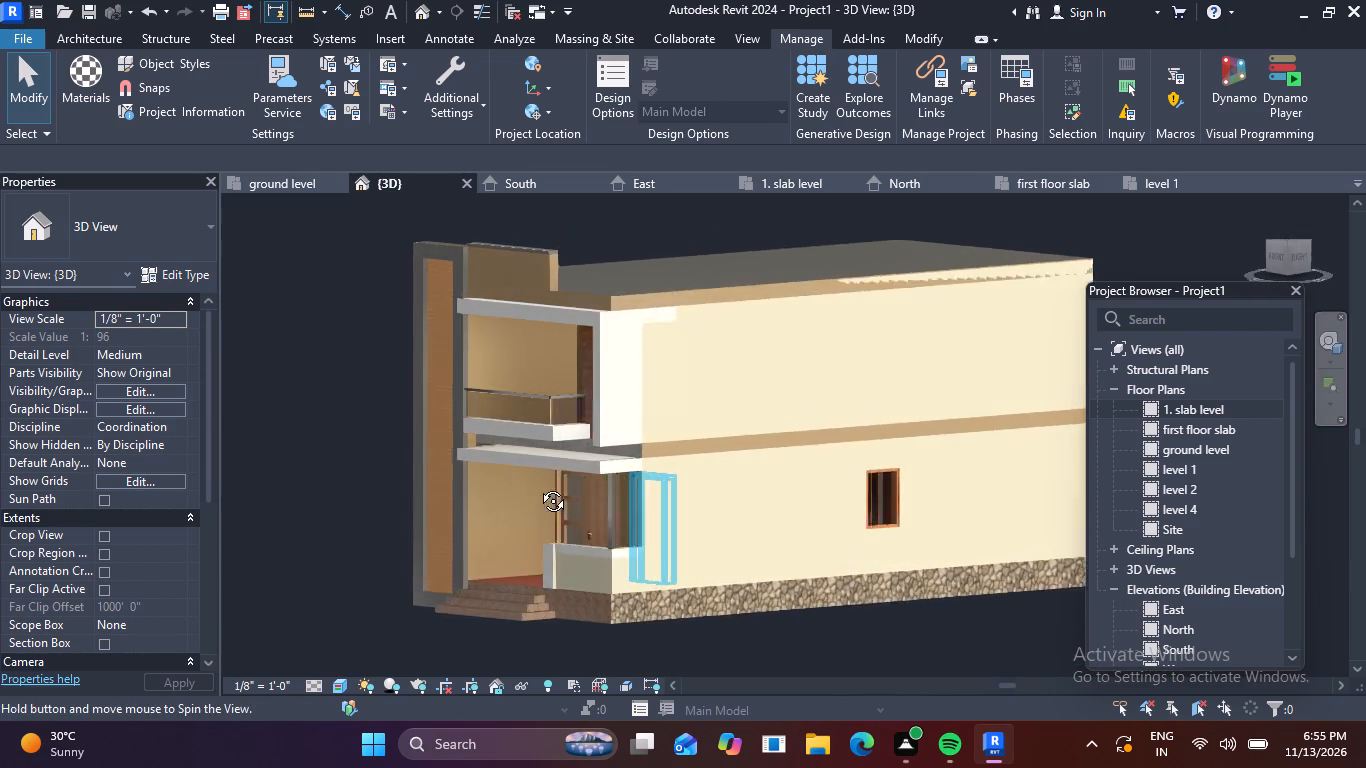
pyautogui.keyDown('shift'); pyautogui.moveTo(538, 486); pyautogui.dragTo(513, 480, button='middle'); pyautogui.keyUp('shift')
pyautogui.scroll(-4, 803, 472)
pyautogui.moveTo(850, 492); pyautogui.dragTo(733, 488, button='middle')
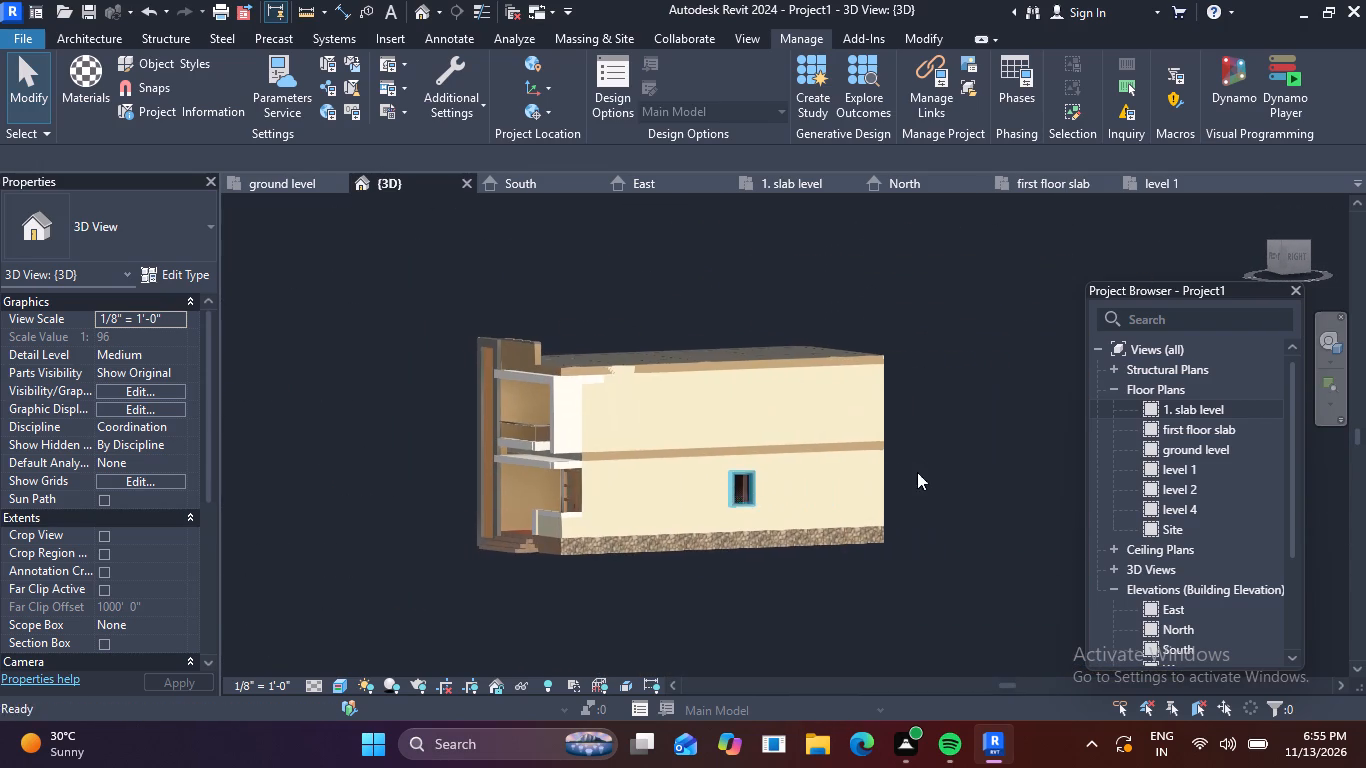
pyautogui.keyDown('shift'); pyautogui.moveTo(917, 472); pyautogui.dragTo(683, 483, button='middle'); pyautogui.keyUp('shift')
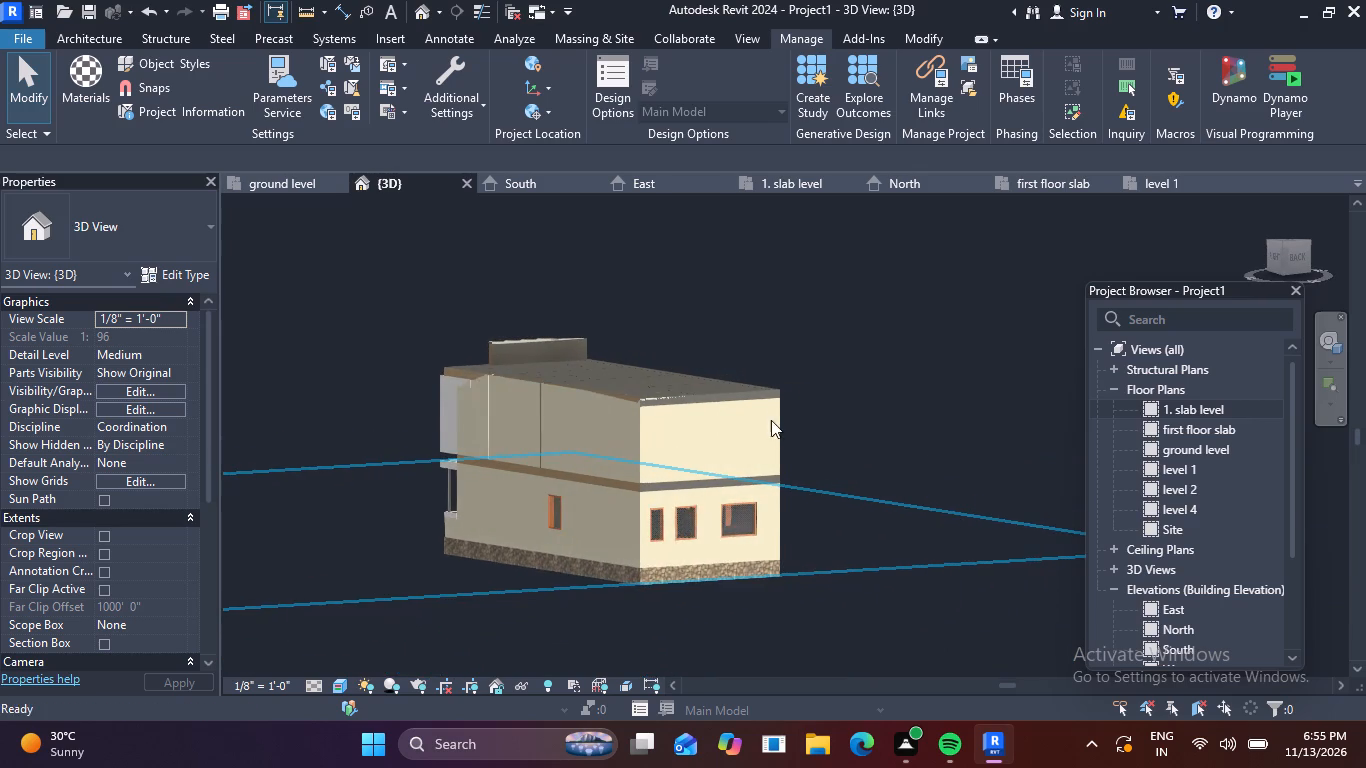
pyautogui.scroll(5, 764, 411)
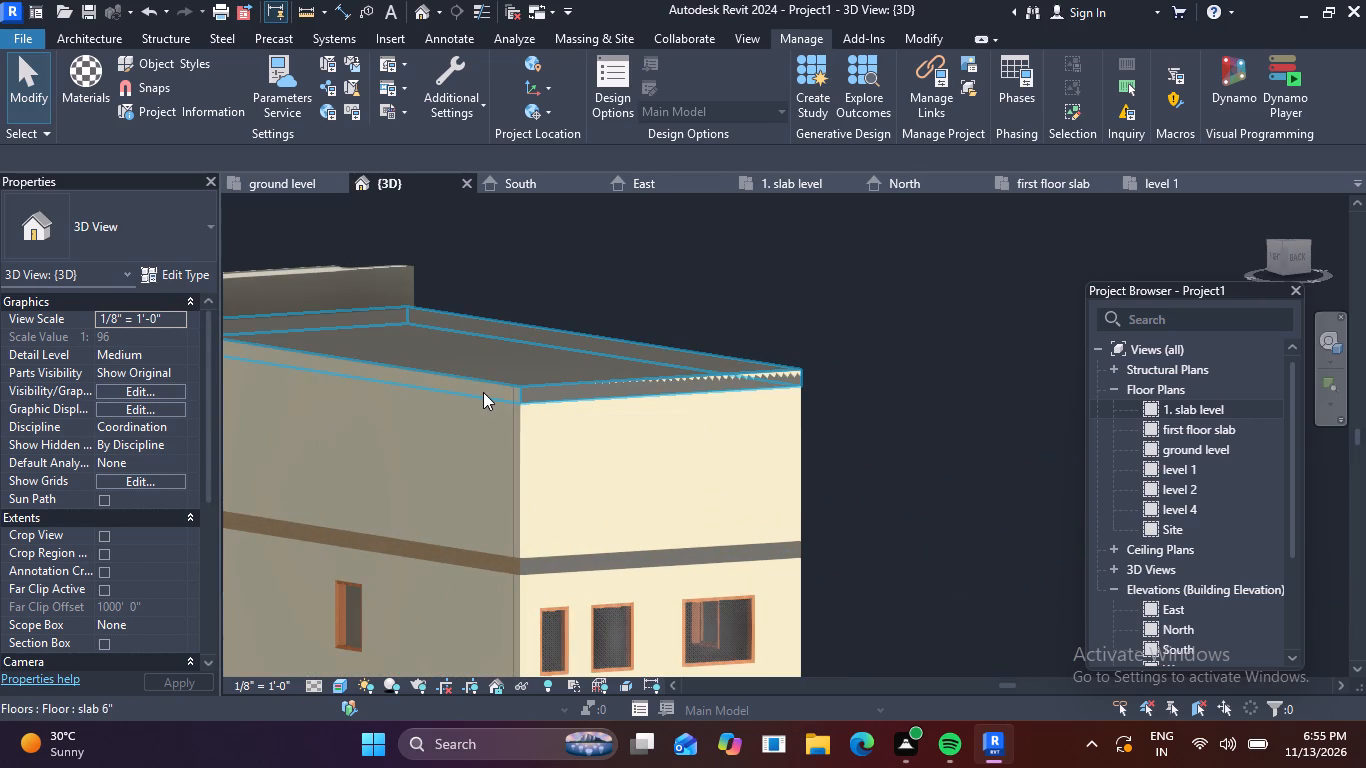
pyautogui.click(483, 392)
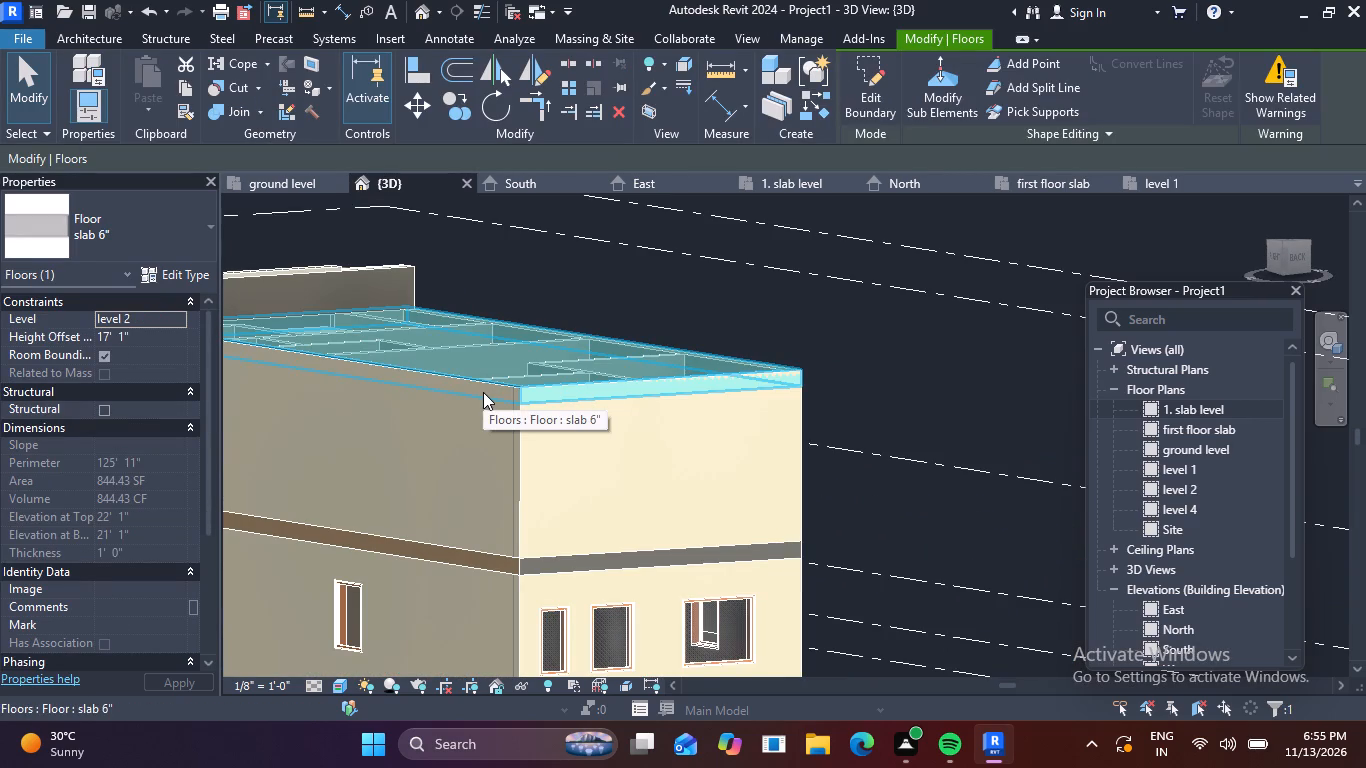
pyautogui.press('Escape')
pyautogui.press('Escape')
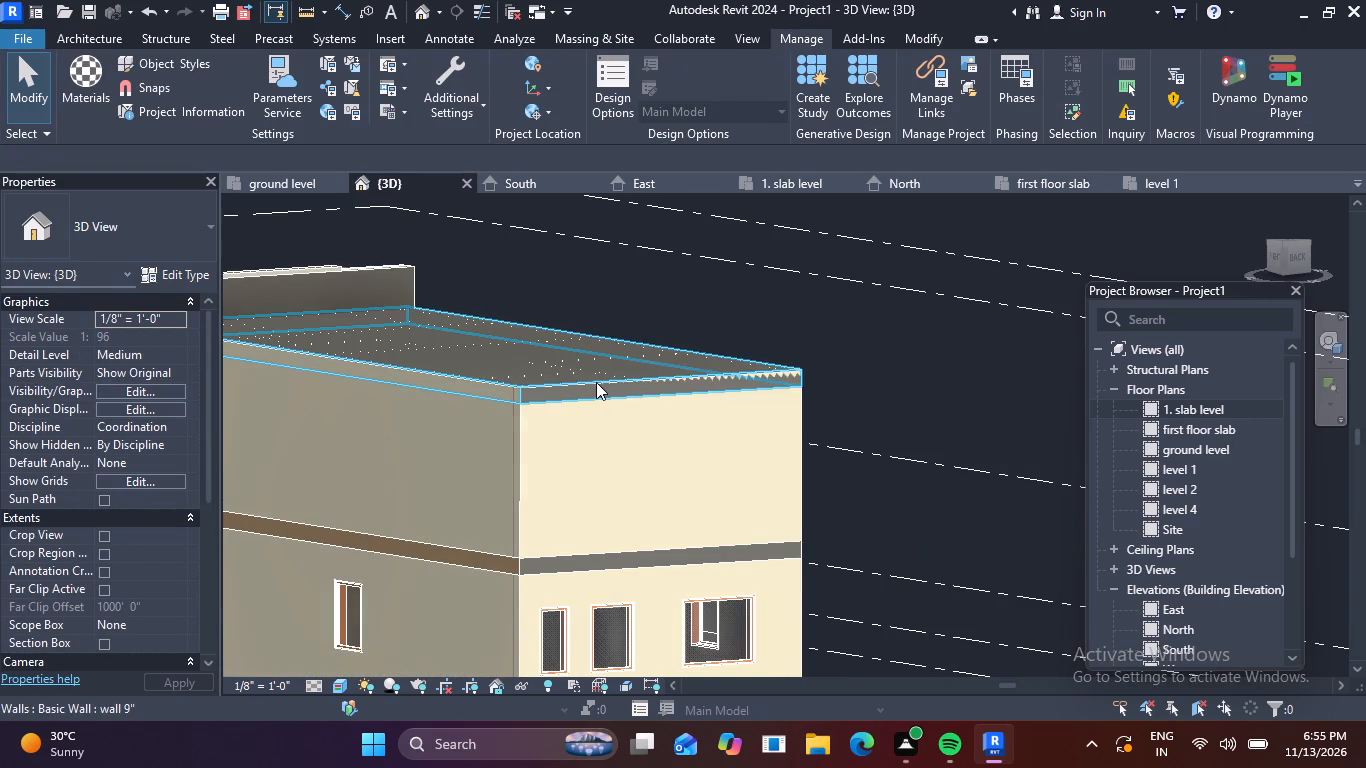
# Paint the rear edge of the roof slab with the material 1. WALL PAINT.
pyautogui.scroll(1, 595, 382)
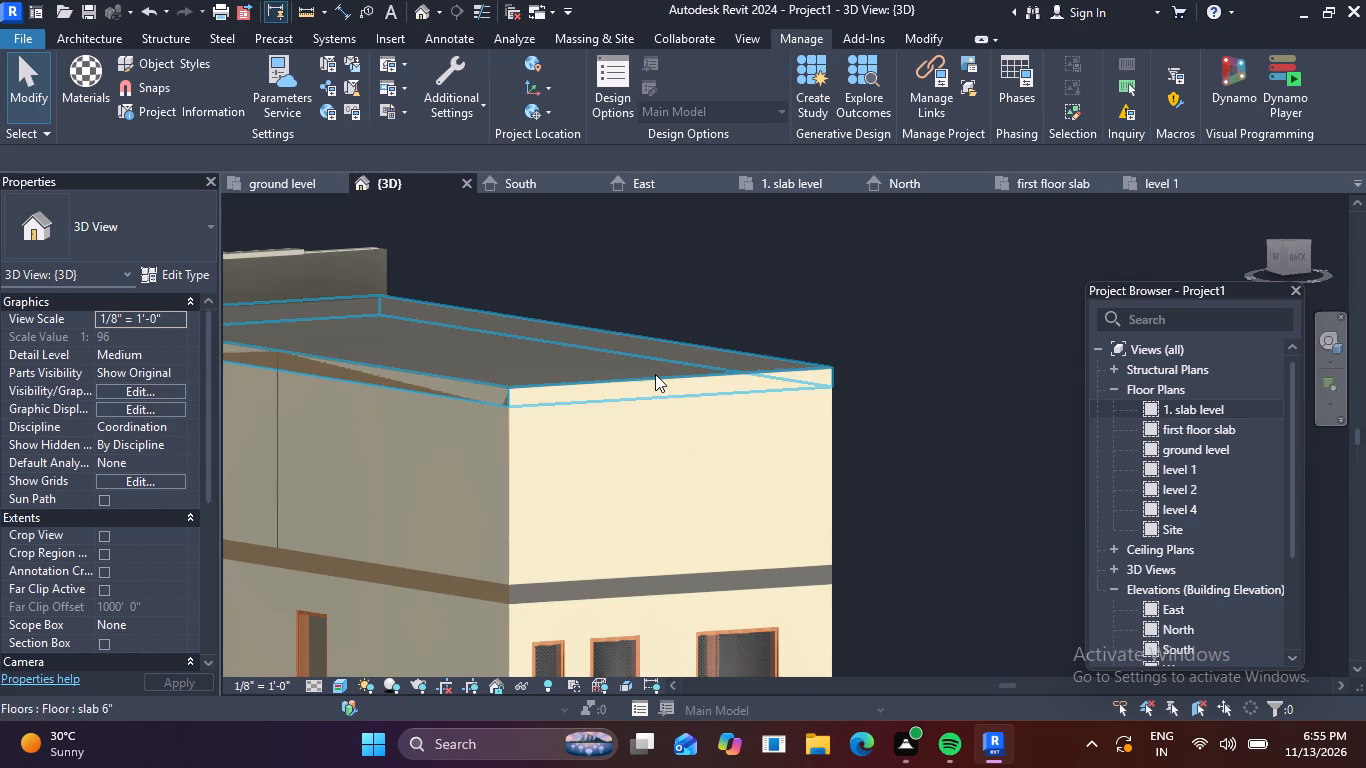
pyautogui.click(920, 47)
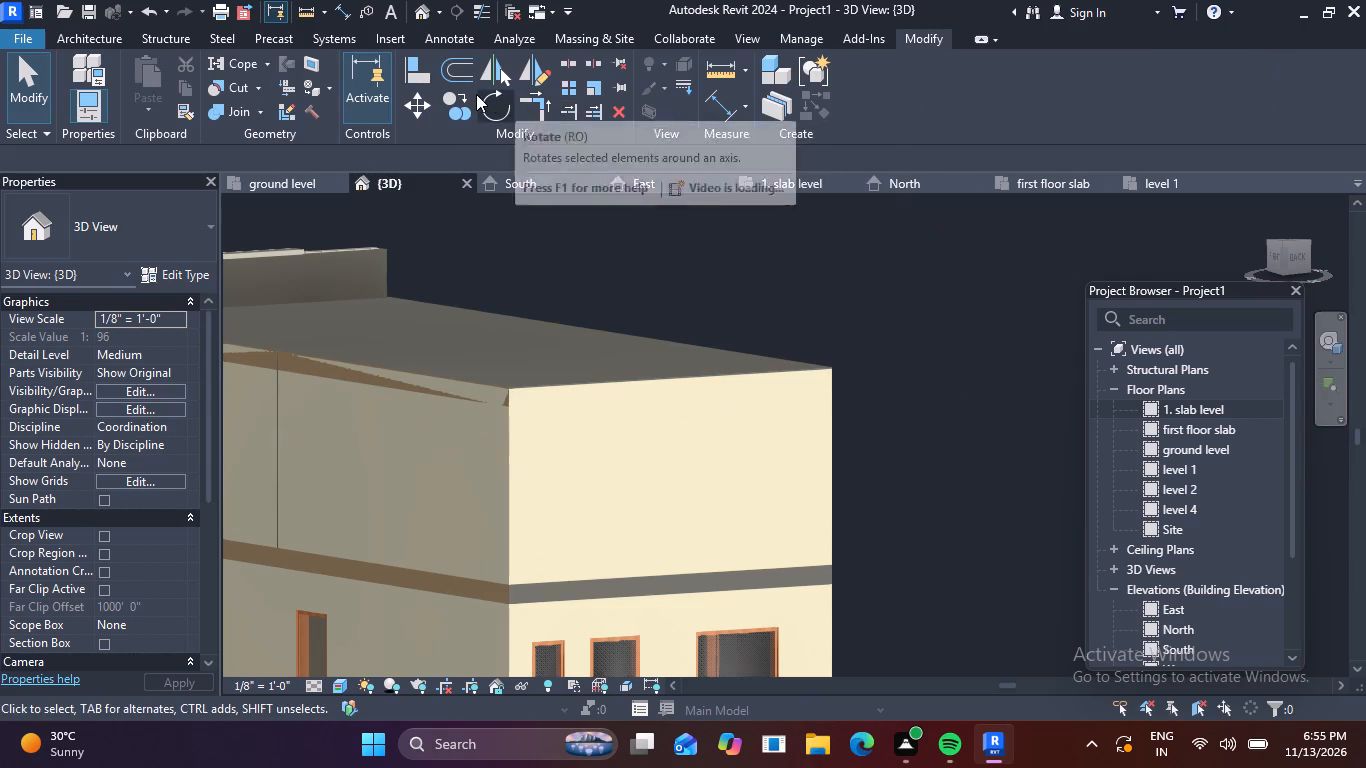
pyautogui.click(316, 87)
pyautogui.scroll(4, 158, 181)
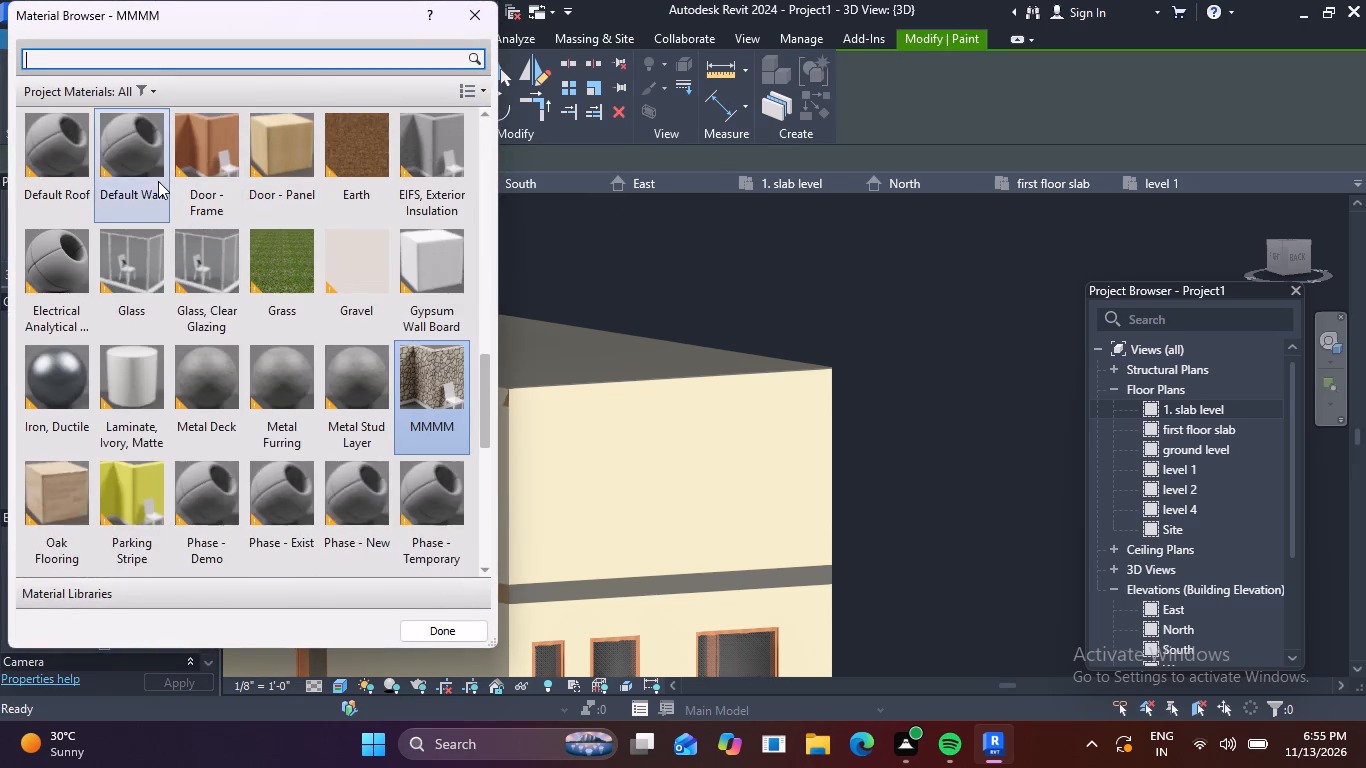
pyautogui.scroll(18, 158, 181)
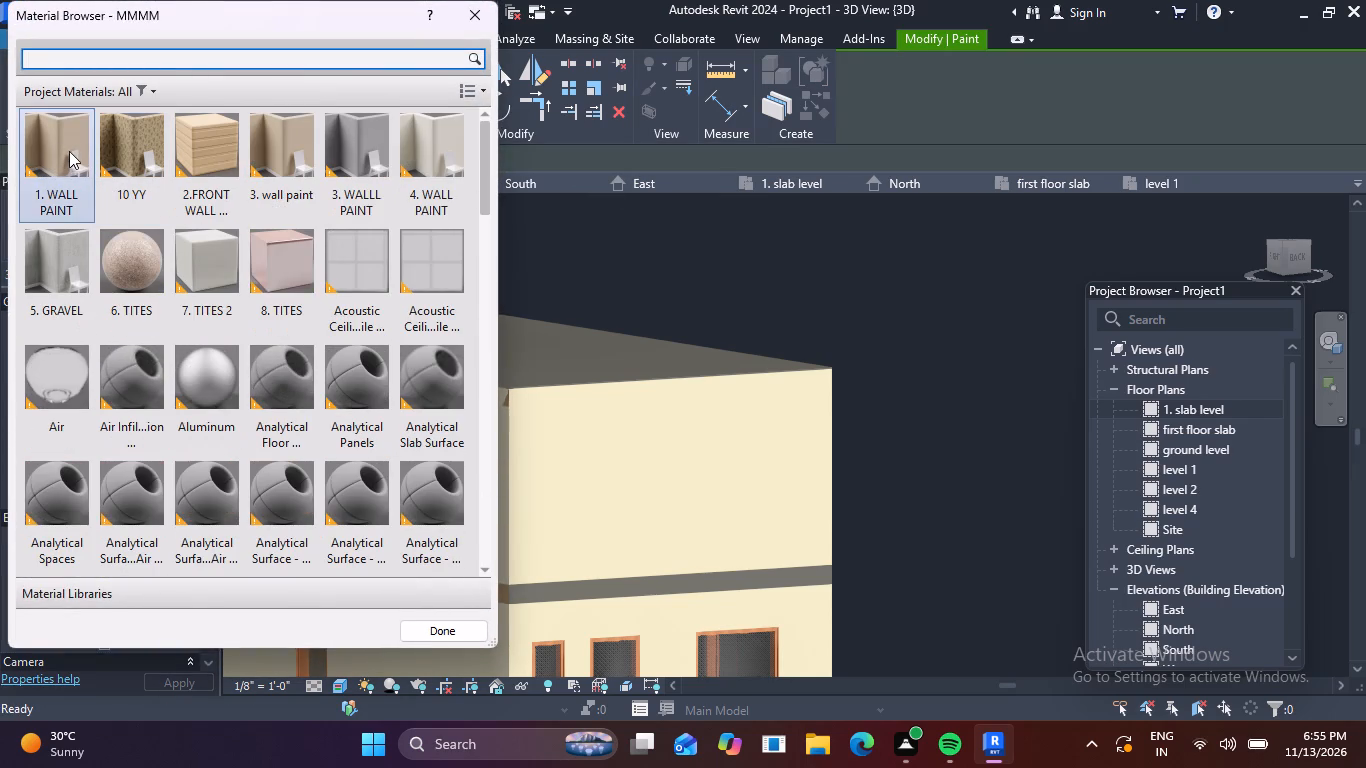
pyautogui.click(70, 150)
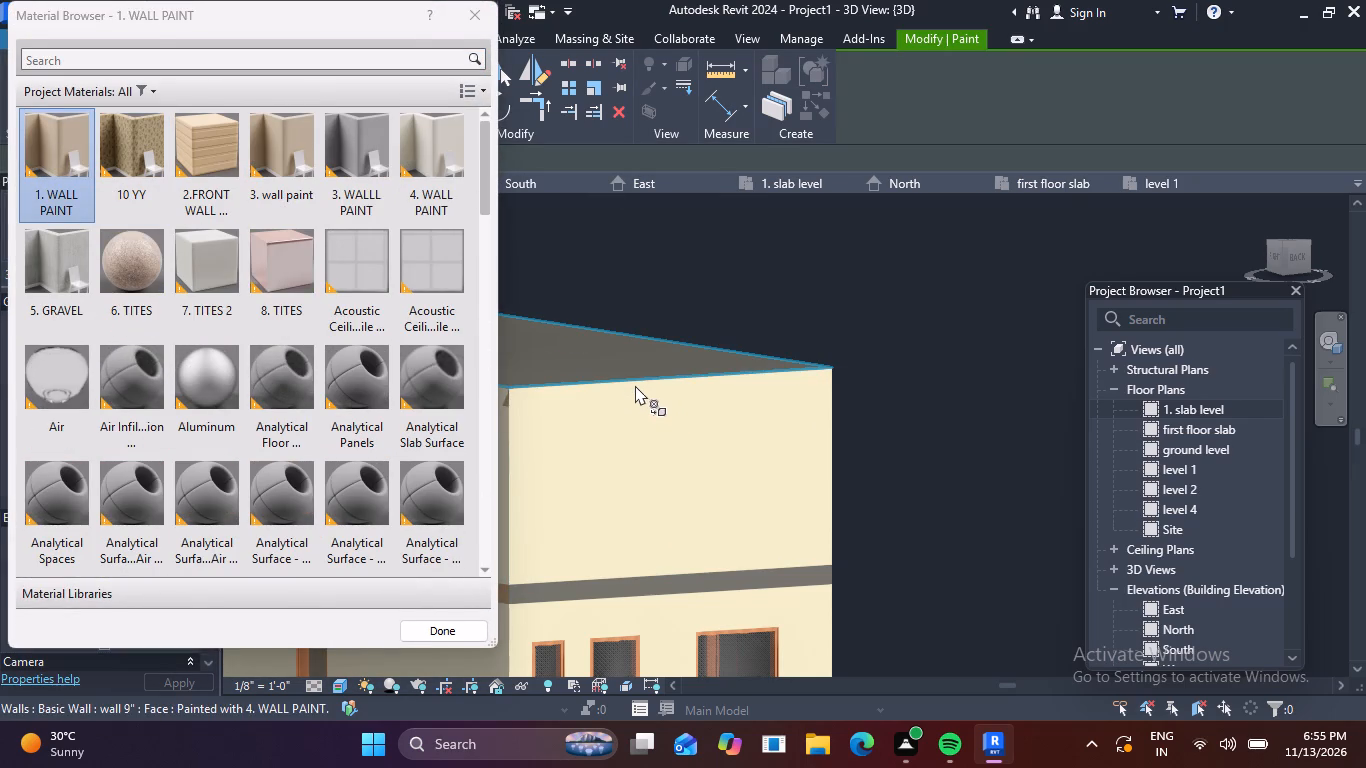
pyautogui.moveTo(600, 381); pyautogui.dragTo(893, 388, button='middle')
pyautogui.scroll(6, 838, 418)
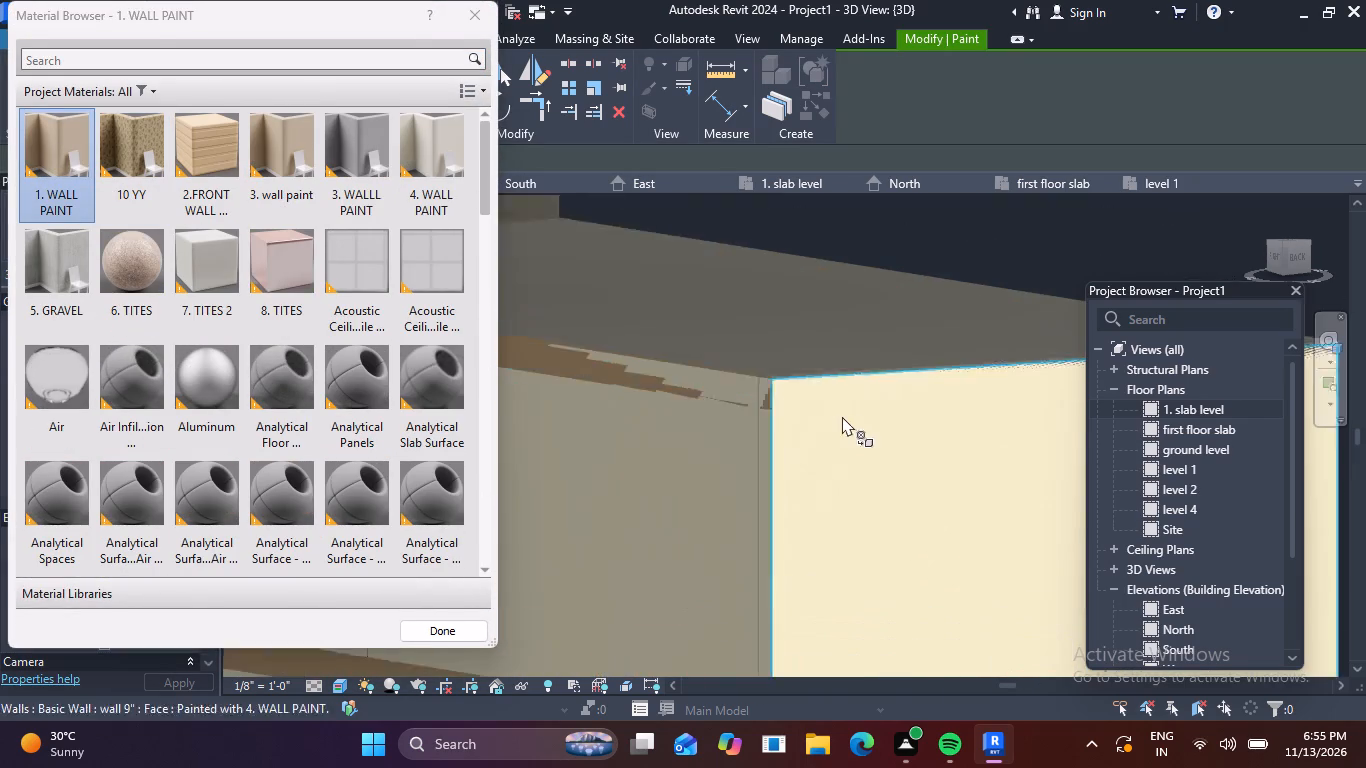
pyautogui.click(789, 390)
pyautogui.scroll(-6, 788, 390)
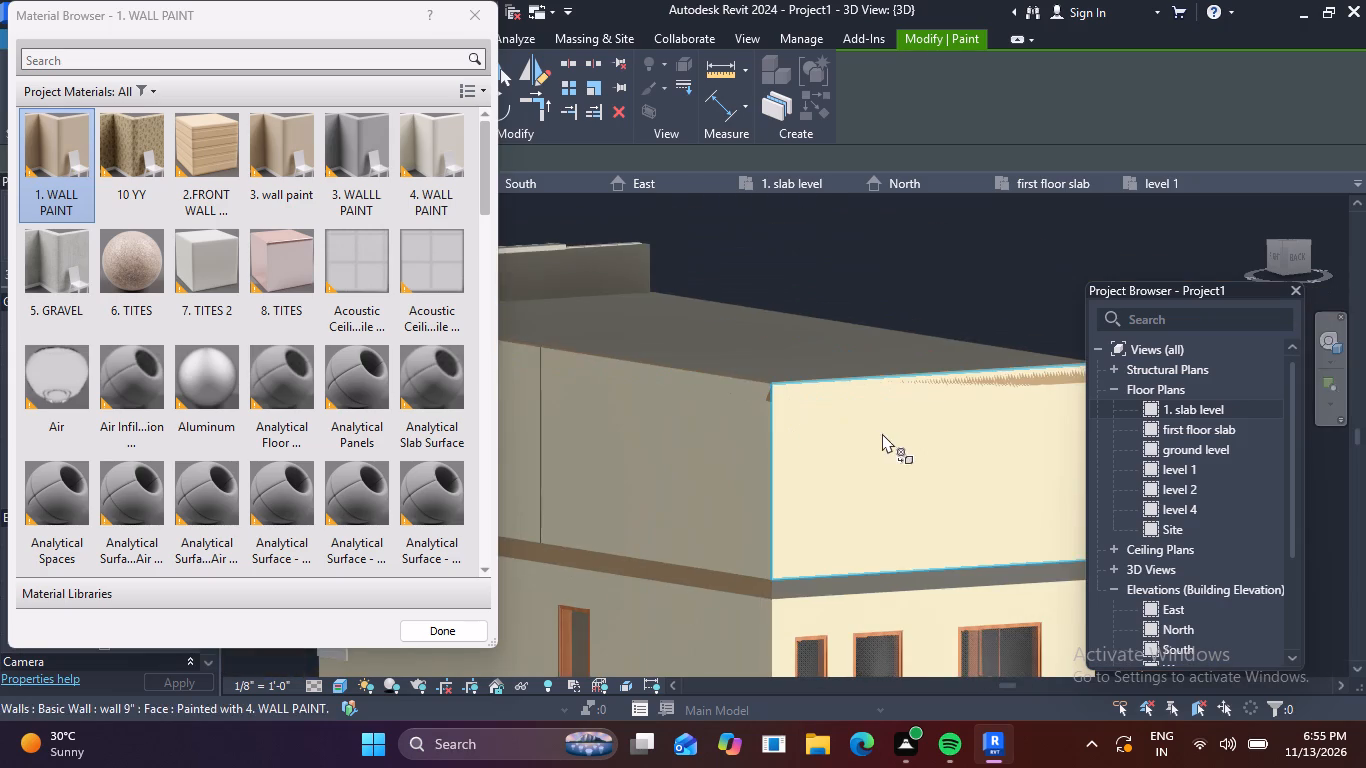
pyautogui.moveTo(869, 432); pyautogui.dragTo(723, 442, button='middle')
pyautogui.middleClick(956, 474)
pyautogui.keyDown('shift'); pyautogui.moveTo(950, 474); pyautogui.dragTo(842, 473, button='middle'); pyautogui.keyUp('shift')
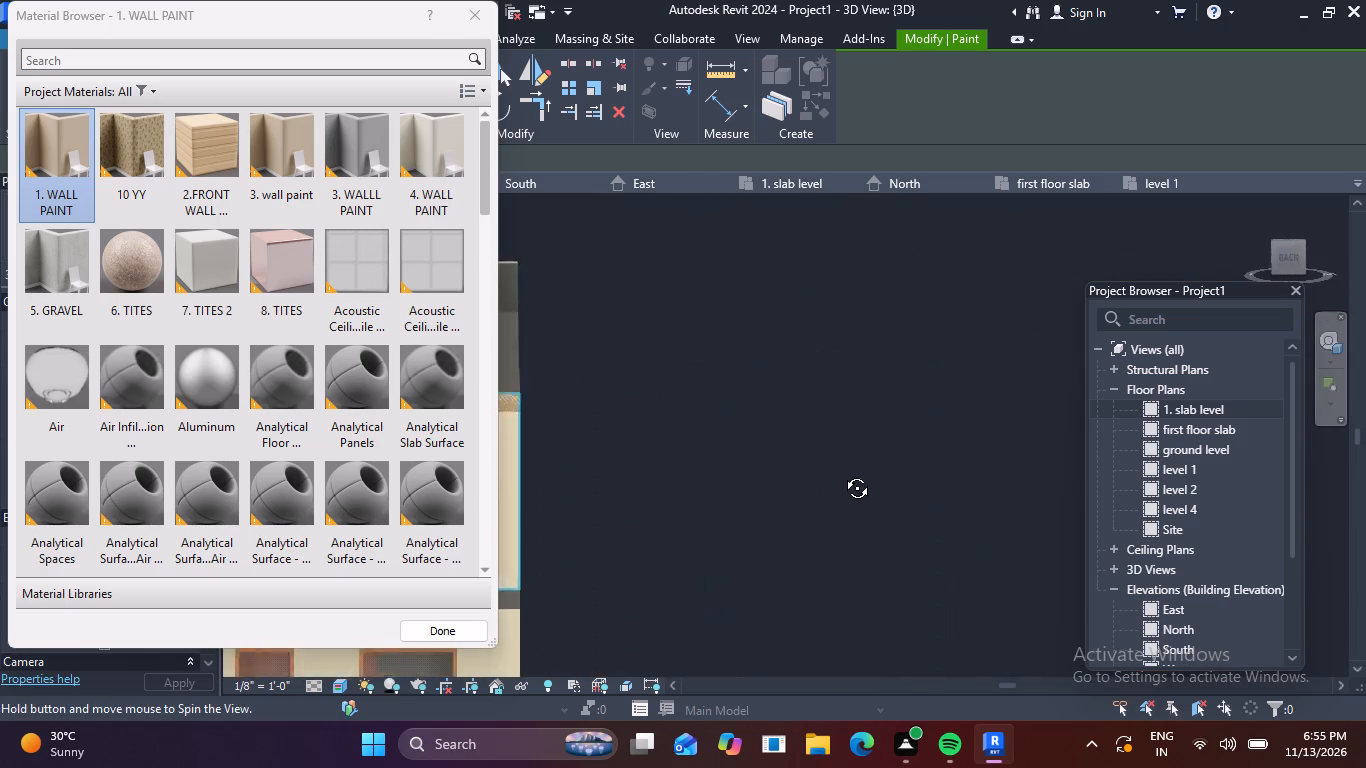
pyautogui.keyDown('shift'); pyautogui.moveTo(842, 473); pyautogui.dragTo(805, 470, button='middle'); pyautogui.keyUp('shift')
pyautogui.scroll(-3, 793, 452)
pyautogui.moveTo(869, 431); pyautogui.dragTo(1159, 389, button='middle')
pyautogui.scroll(3, 770, 365)
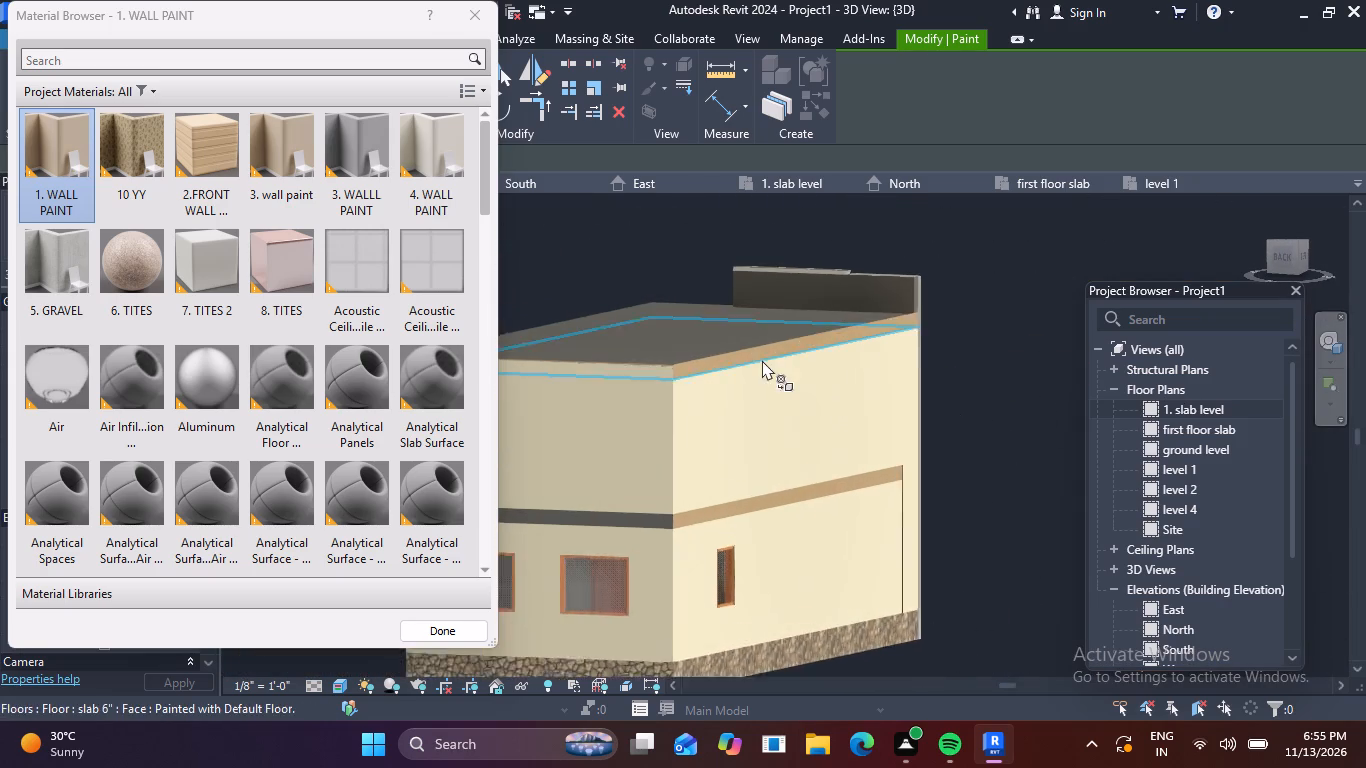
pyautogui.scroll(2, 762, 360)
pyautogui.click(648, 373)
# Paint the rear edge of the intermediate floor slab above the ground-floor windows with 1. WALL PAINT and finish painting.
pyautogui.scroll(-4, 790, 358)
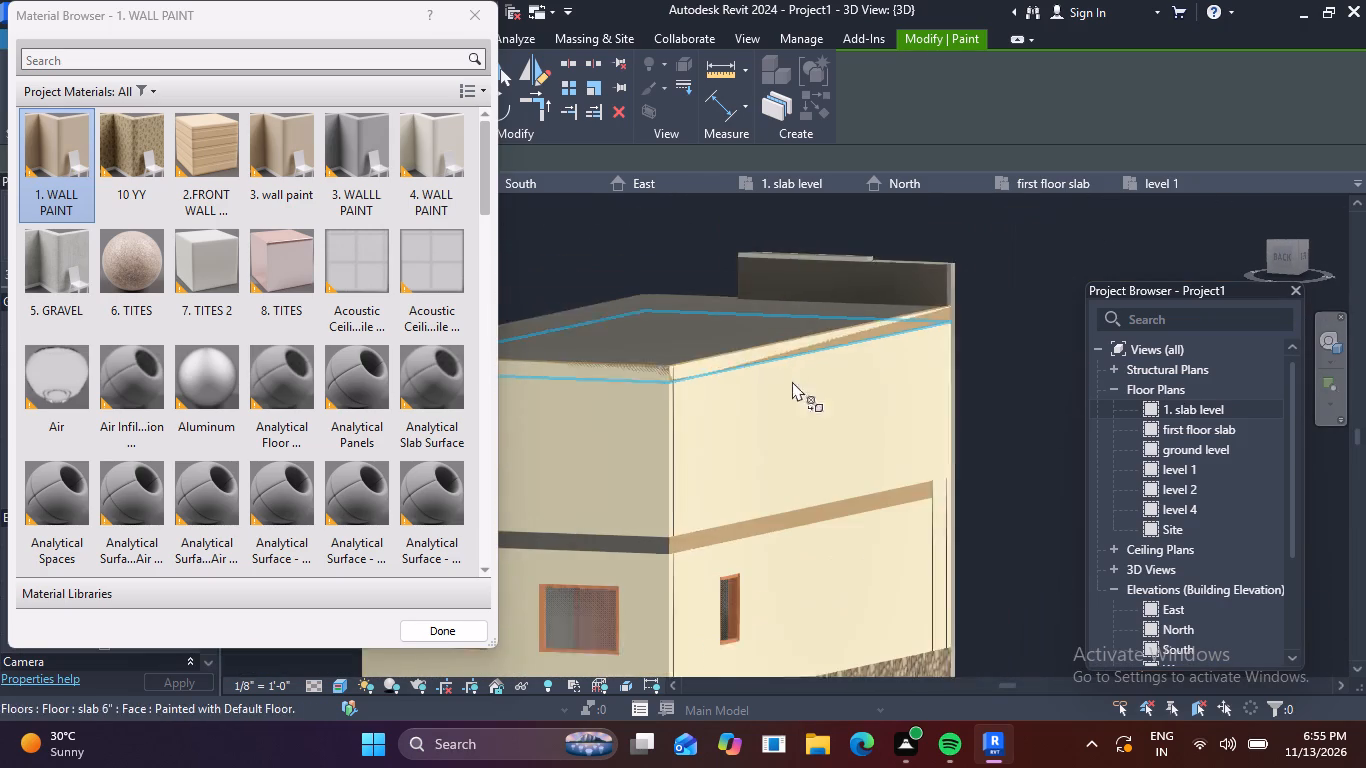
pyautogui.moveTo(772, 434); pyautogui.dragTo(902, 373, button='middle')
pyautogui.scroll(4, 802, 463)
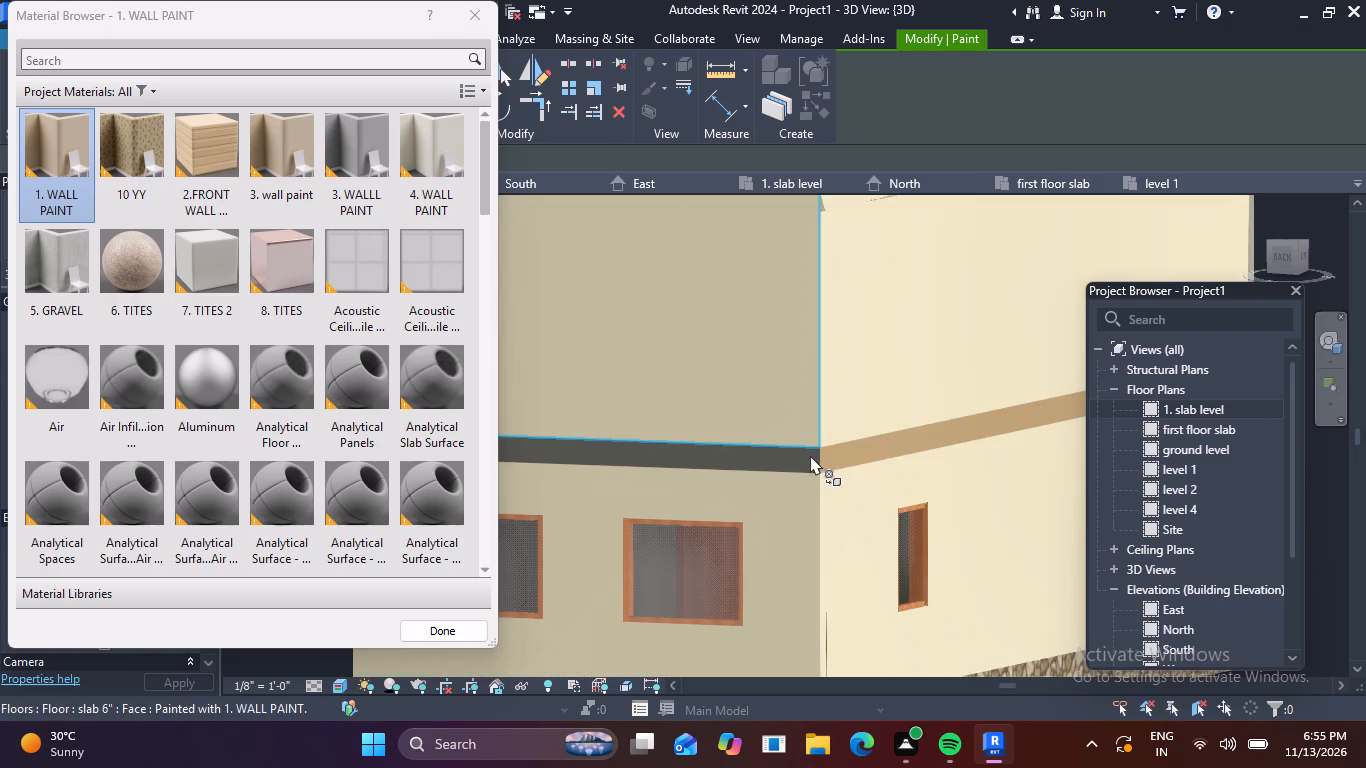
pyautogui.click(795, 459)
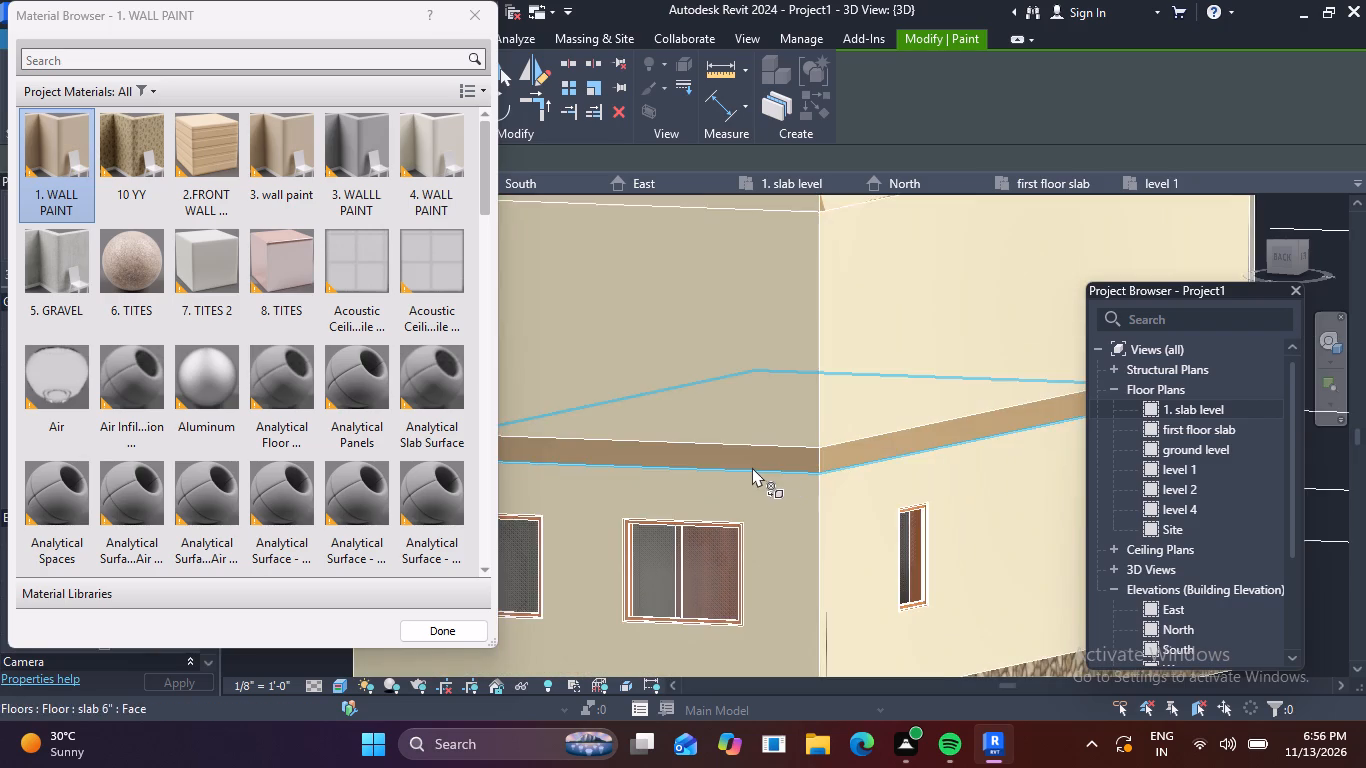
pyautogui.scroll(-7, 752, 467)
pyautogui.click(477, 18)
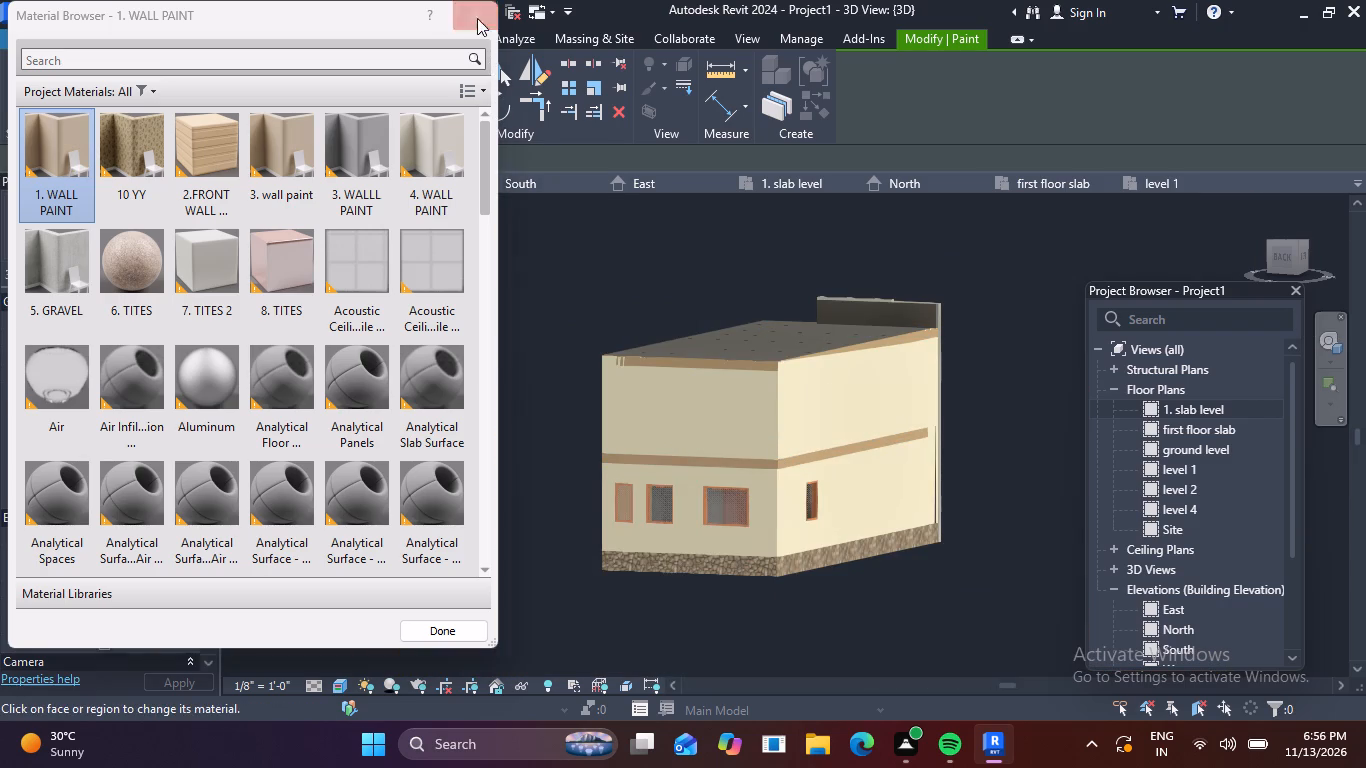
pyautogui.press('Escape')
pyautogui.press('Escape')
# Open the first floor slab floor plan.
pyautogui.scroll(-3, 642, 389)
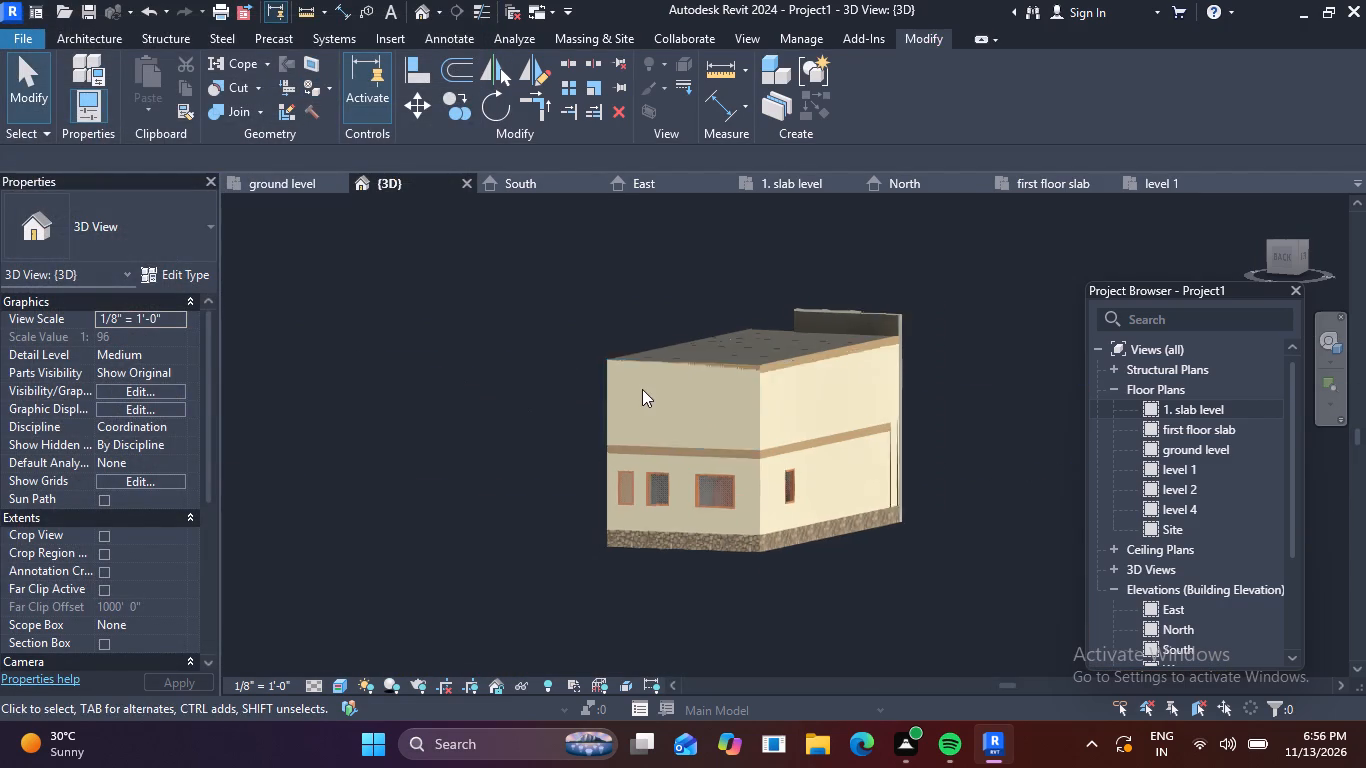
pyautogui.scroll(-1, 642, 389)
pyautogui.keyDown('shift'); pyautogui.moveTo(839, 464); pyautogui.dragTo(611, 470, button='middle'); pyautogui.keyUp('shift')
pyautogui.keyDown('shift'); pyautogui.scroll(1, 604, 462); pyautogui.keyUp('shift')
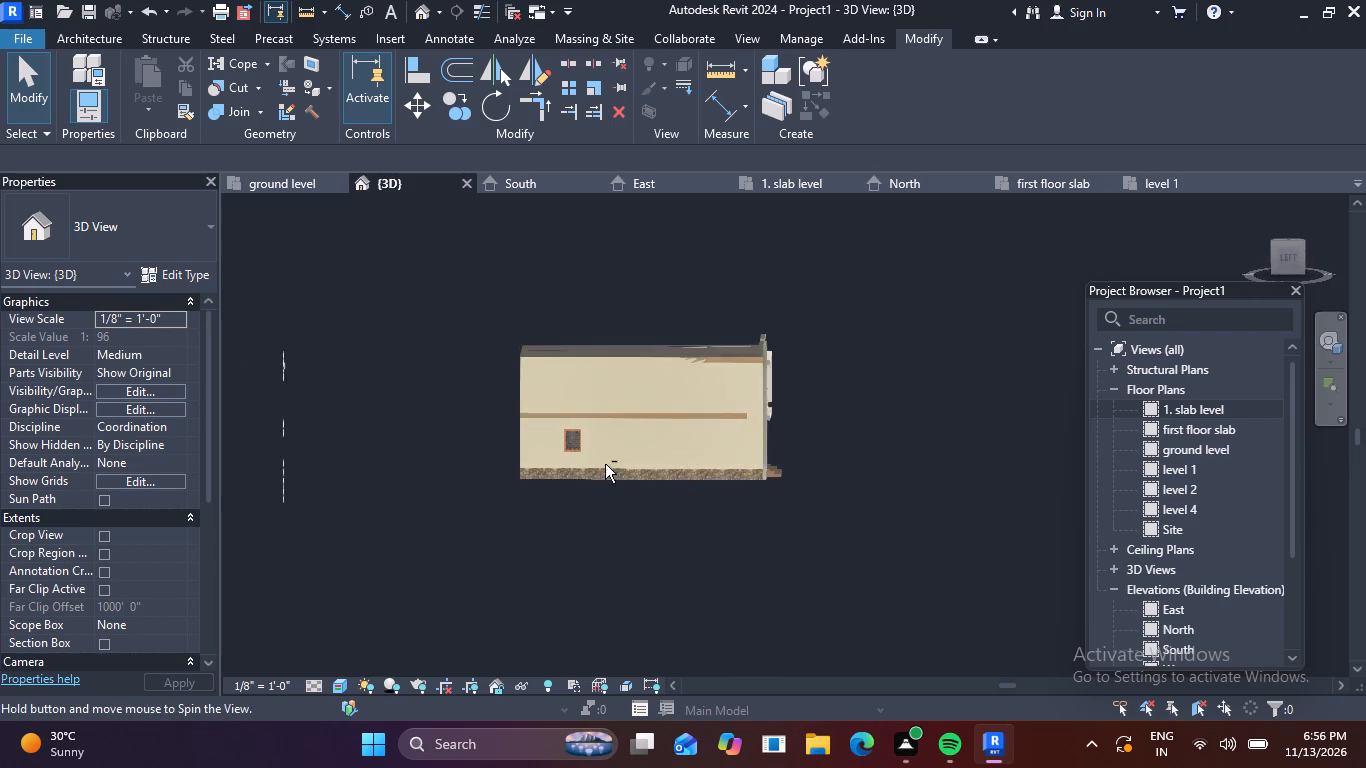
pyautogui.scroll(4, 773, 306)
pyautogui.keyDown('shift'); pyautogui.moveTo(660, 391); pyautogui.dragTo(617, 517, button='middle'); pyautogui.keyUp('shift')
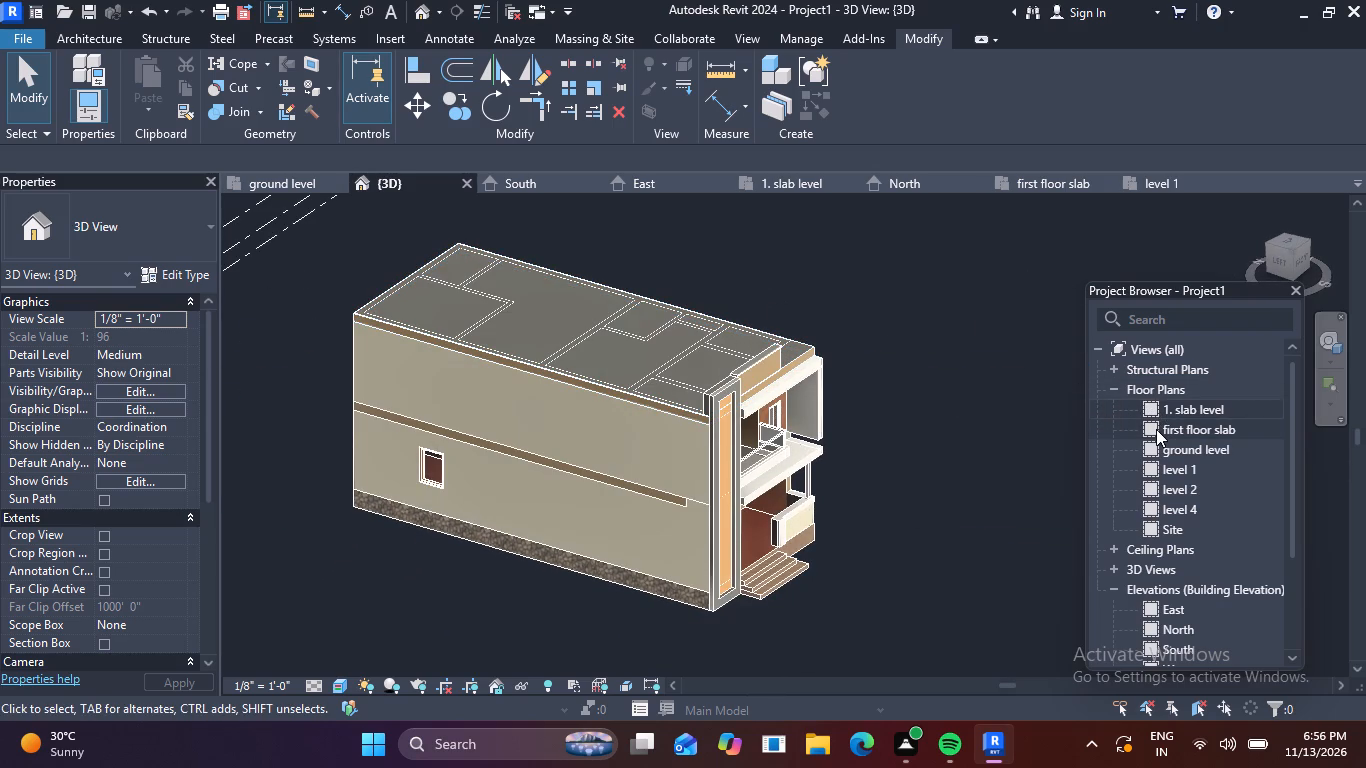
pyautogui.tripleClick(1156, 429)
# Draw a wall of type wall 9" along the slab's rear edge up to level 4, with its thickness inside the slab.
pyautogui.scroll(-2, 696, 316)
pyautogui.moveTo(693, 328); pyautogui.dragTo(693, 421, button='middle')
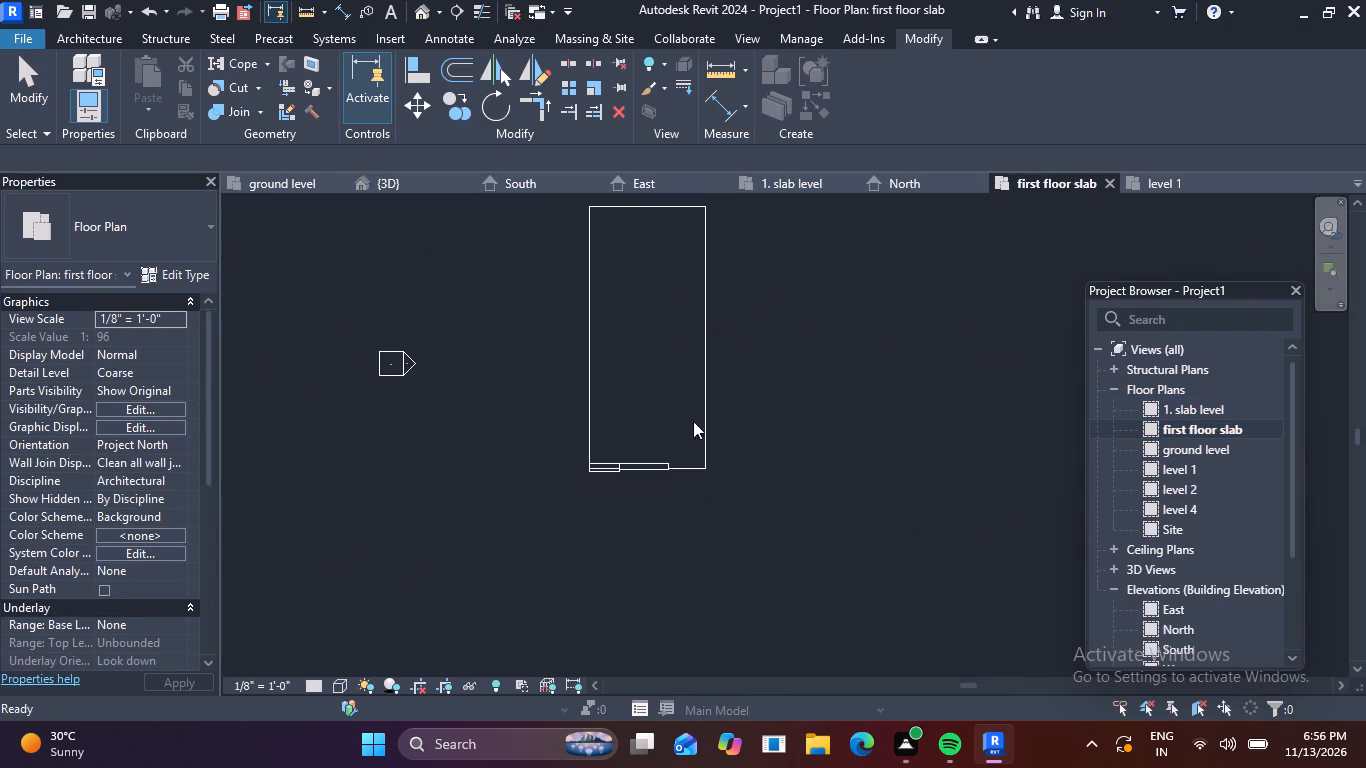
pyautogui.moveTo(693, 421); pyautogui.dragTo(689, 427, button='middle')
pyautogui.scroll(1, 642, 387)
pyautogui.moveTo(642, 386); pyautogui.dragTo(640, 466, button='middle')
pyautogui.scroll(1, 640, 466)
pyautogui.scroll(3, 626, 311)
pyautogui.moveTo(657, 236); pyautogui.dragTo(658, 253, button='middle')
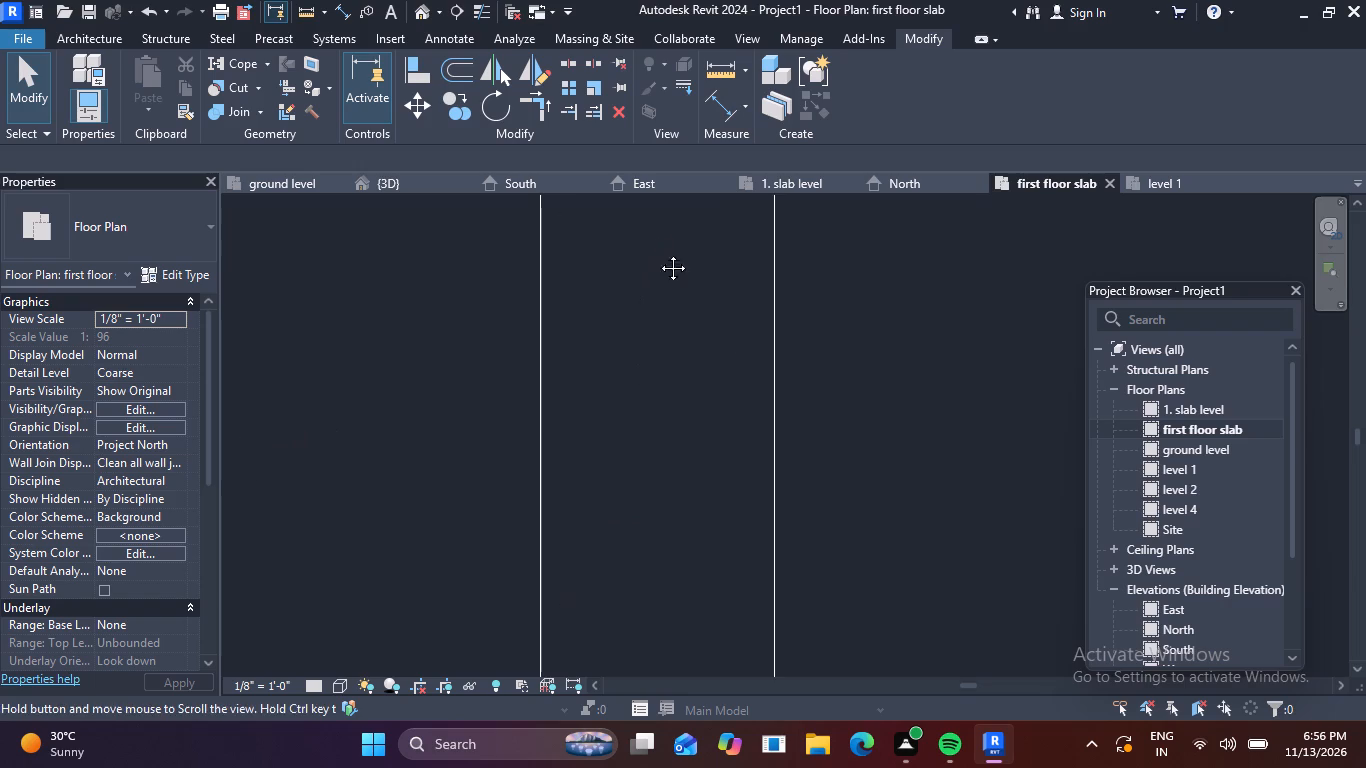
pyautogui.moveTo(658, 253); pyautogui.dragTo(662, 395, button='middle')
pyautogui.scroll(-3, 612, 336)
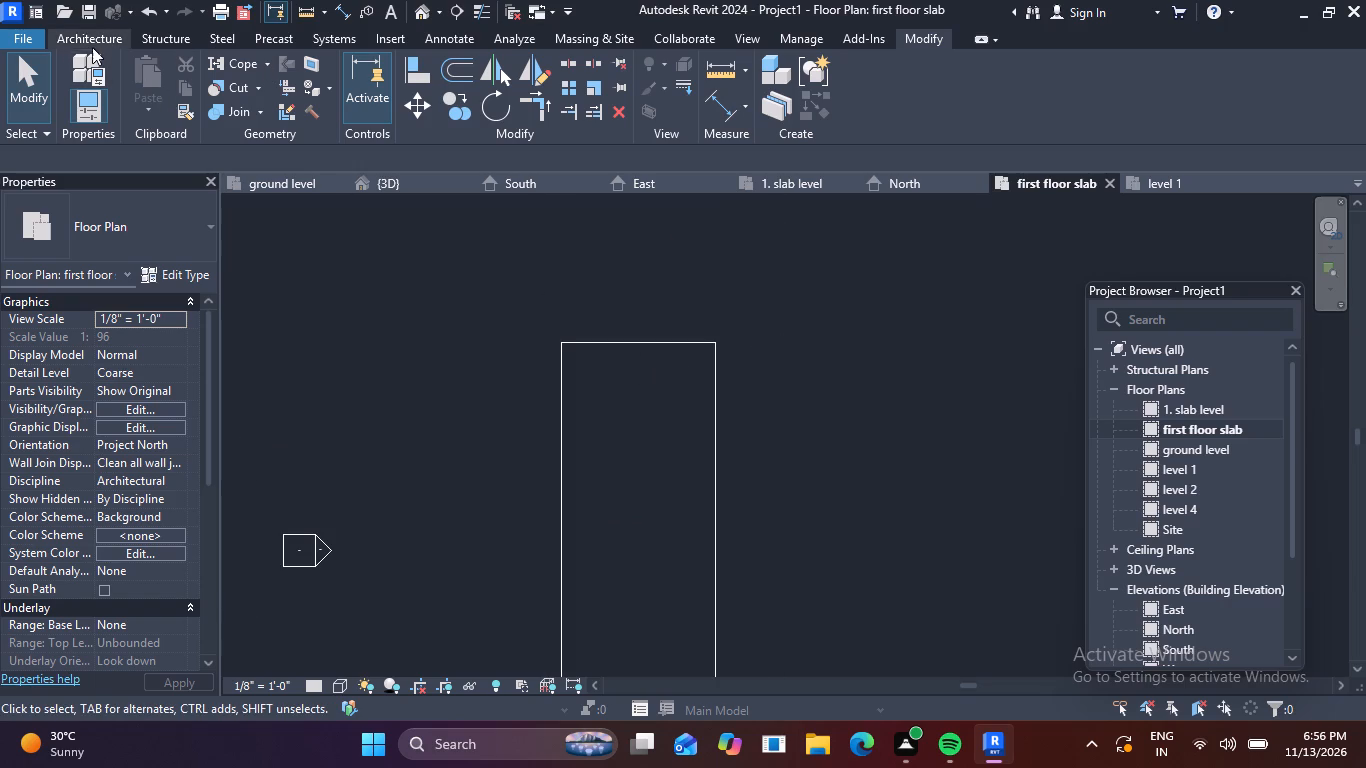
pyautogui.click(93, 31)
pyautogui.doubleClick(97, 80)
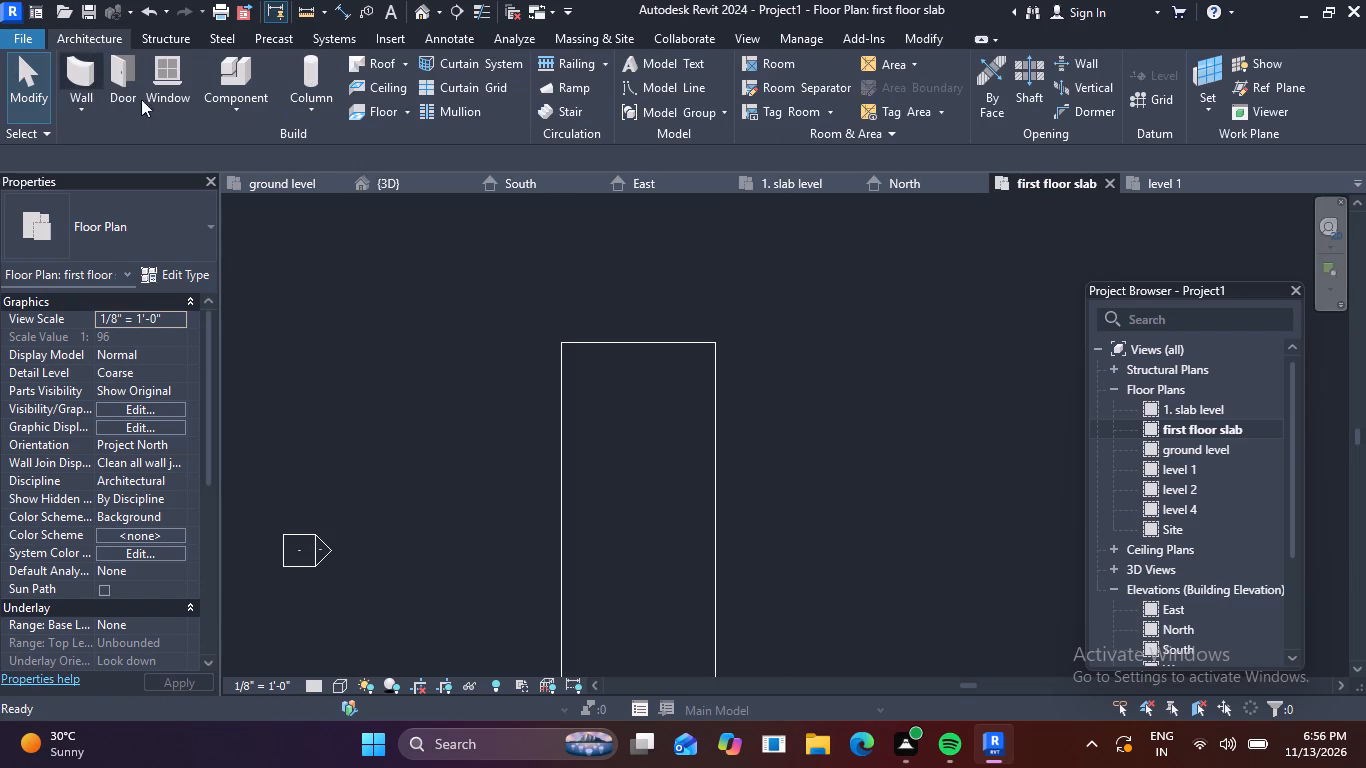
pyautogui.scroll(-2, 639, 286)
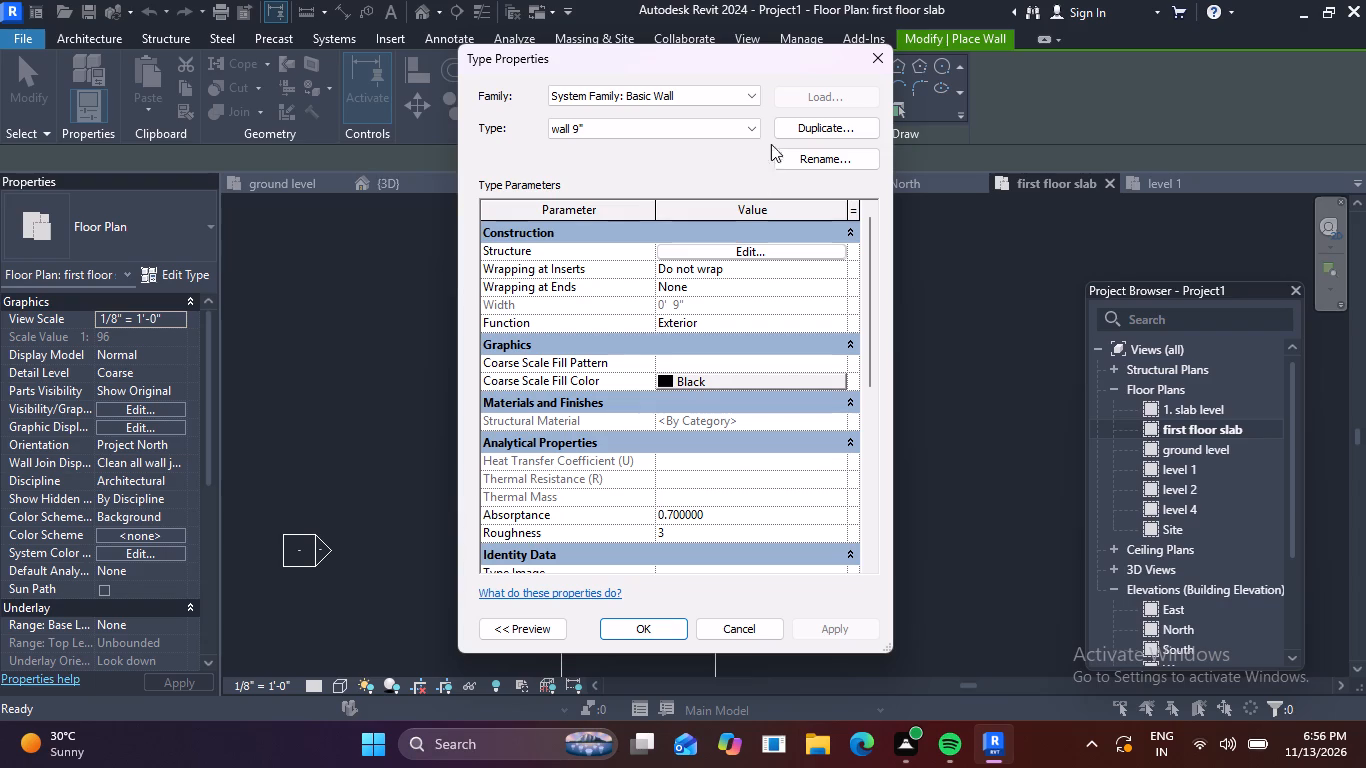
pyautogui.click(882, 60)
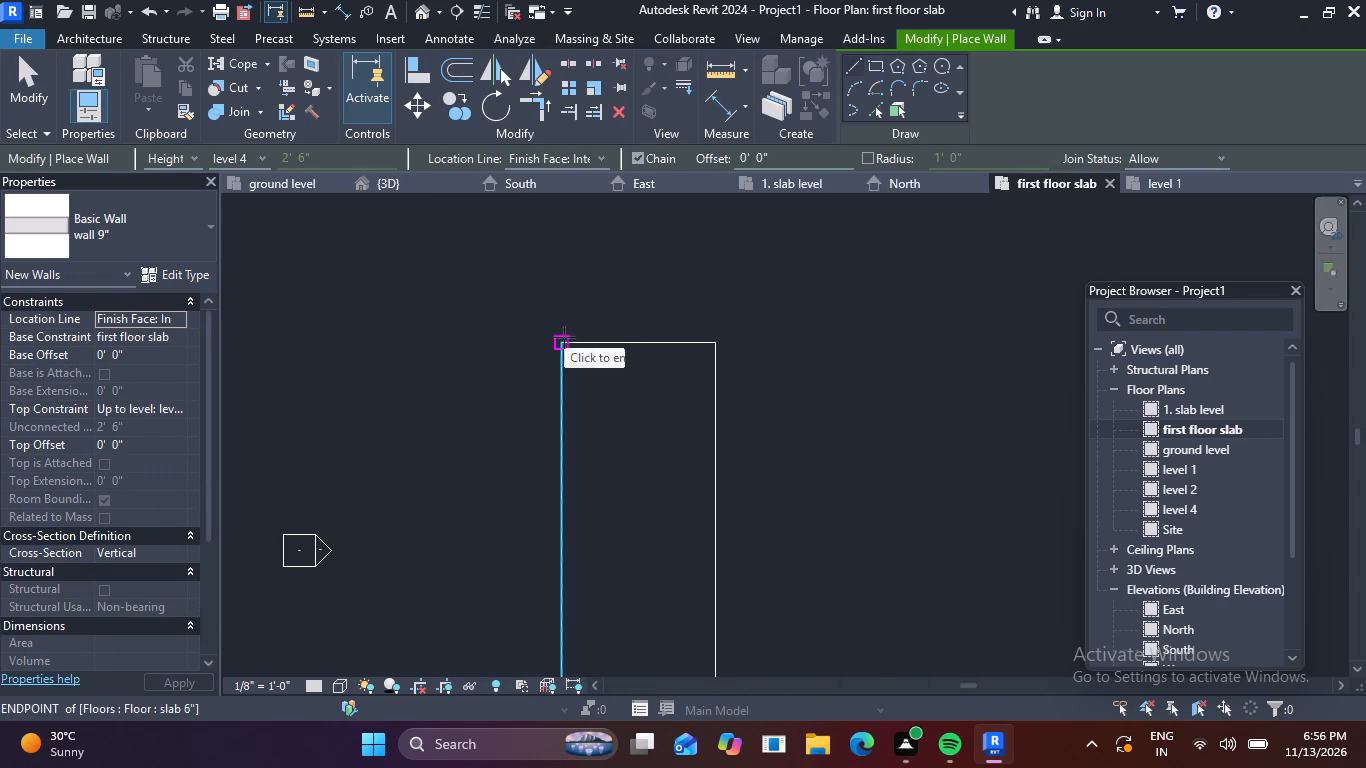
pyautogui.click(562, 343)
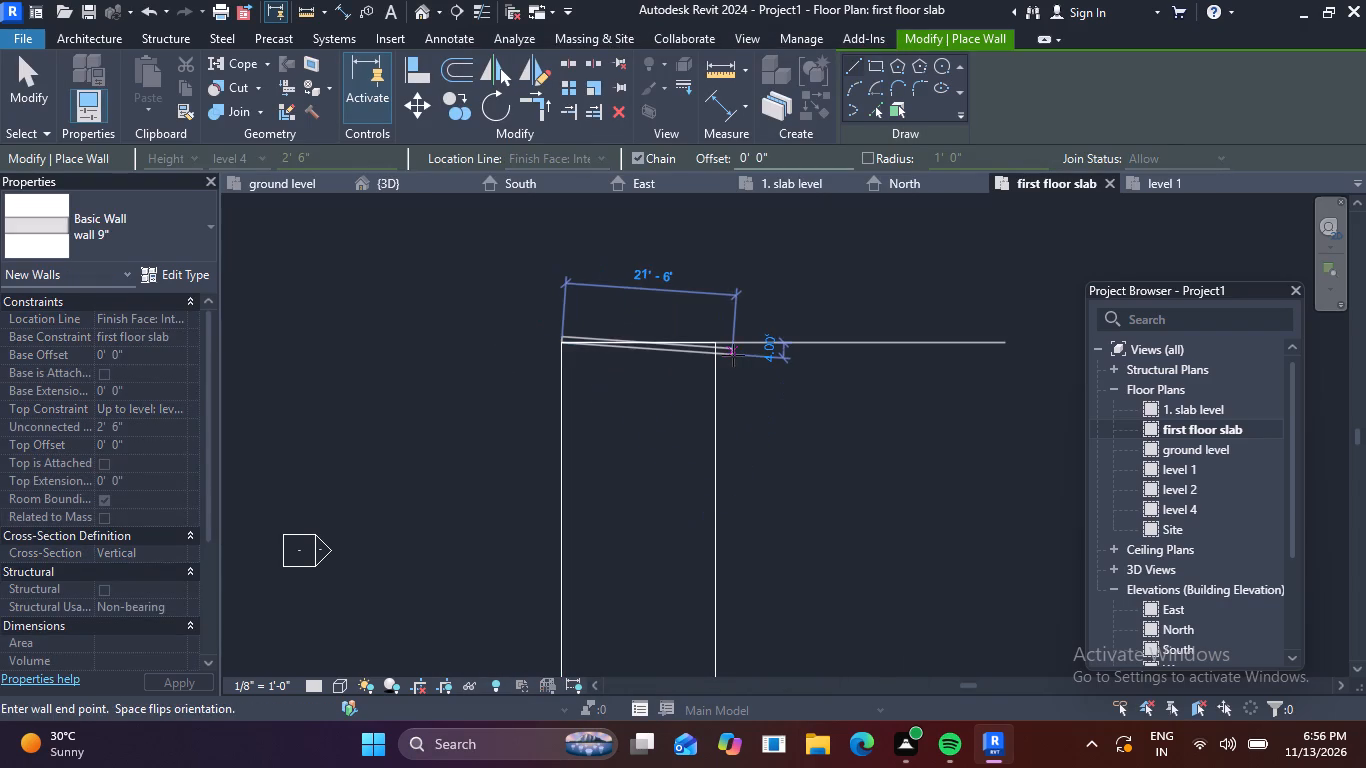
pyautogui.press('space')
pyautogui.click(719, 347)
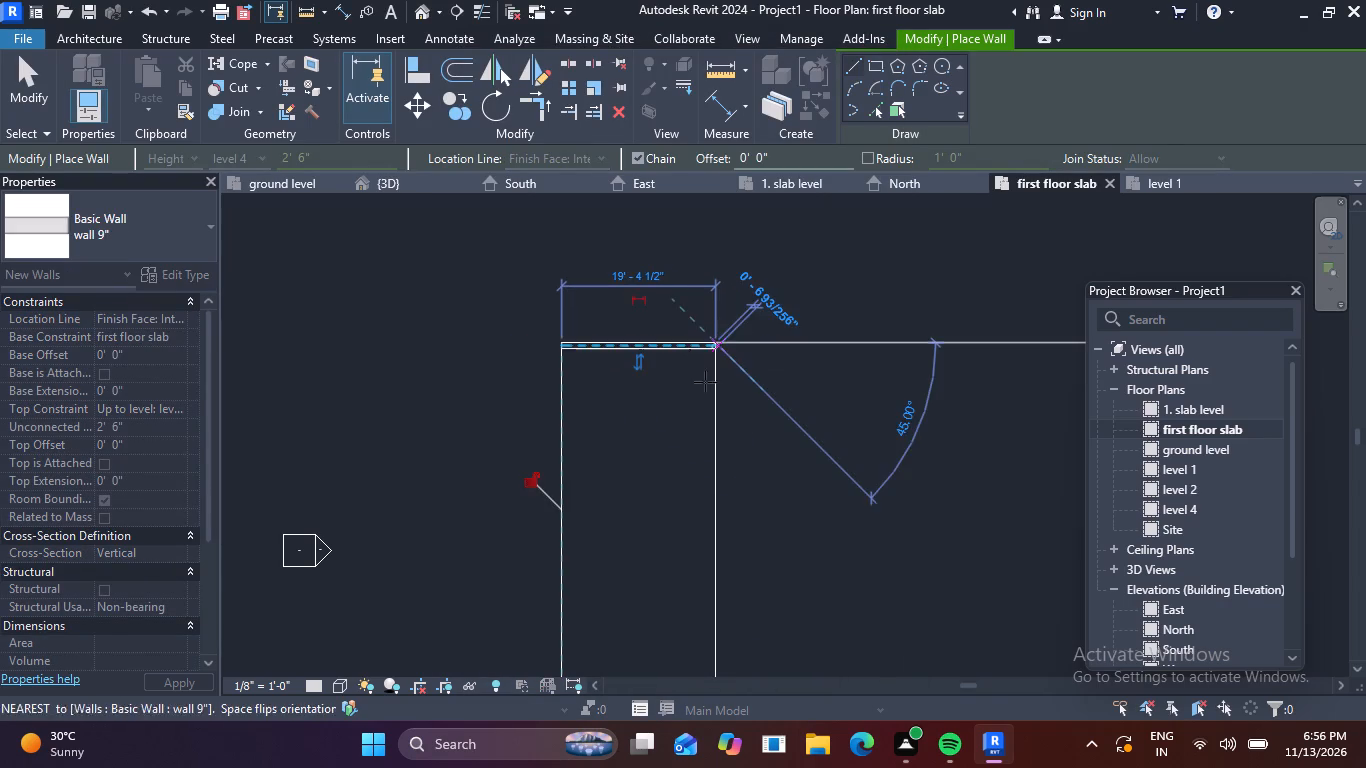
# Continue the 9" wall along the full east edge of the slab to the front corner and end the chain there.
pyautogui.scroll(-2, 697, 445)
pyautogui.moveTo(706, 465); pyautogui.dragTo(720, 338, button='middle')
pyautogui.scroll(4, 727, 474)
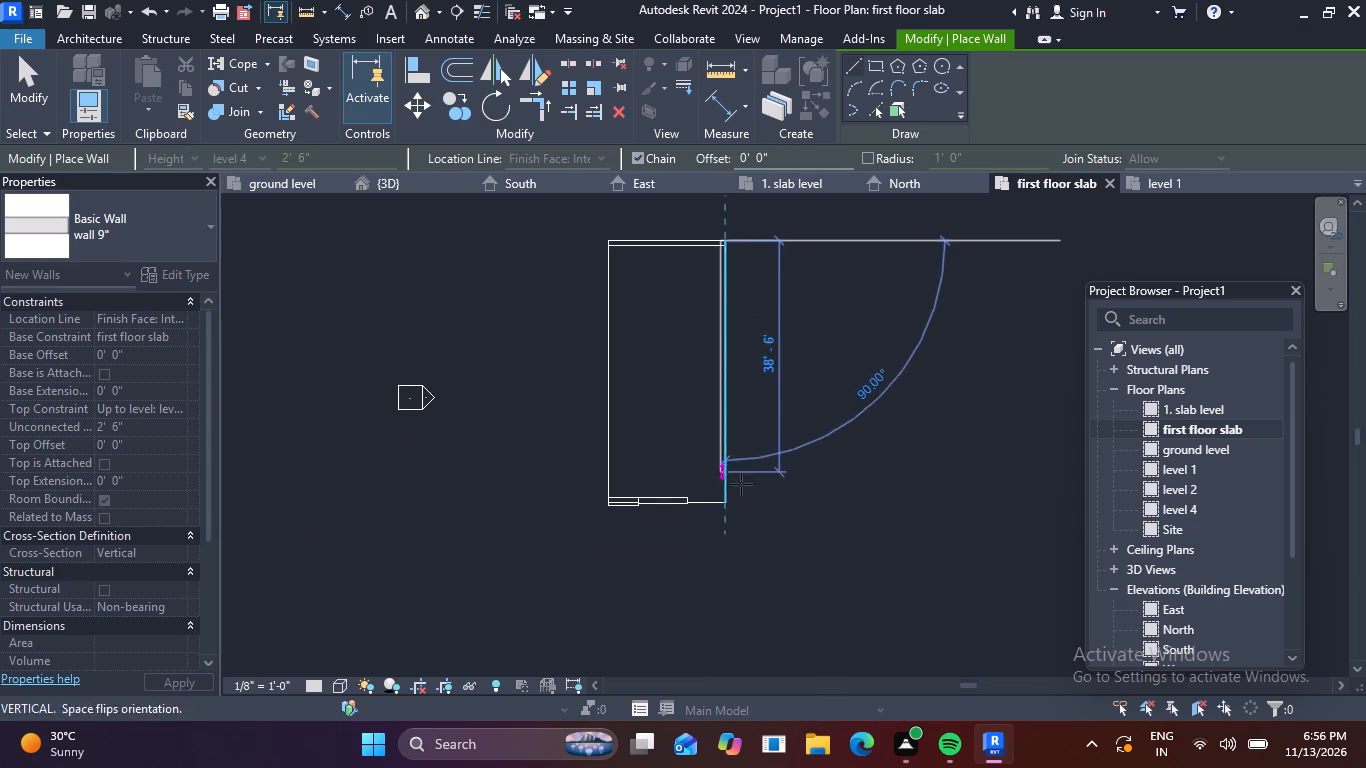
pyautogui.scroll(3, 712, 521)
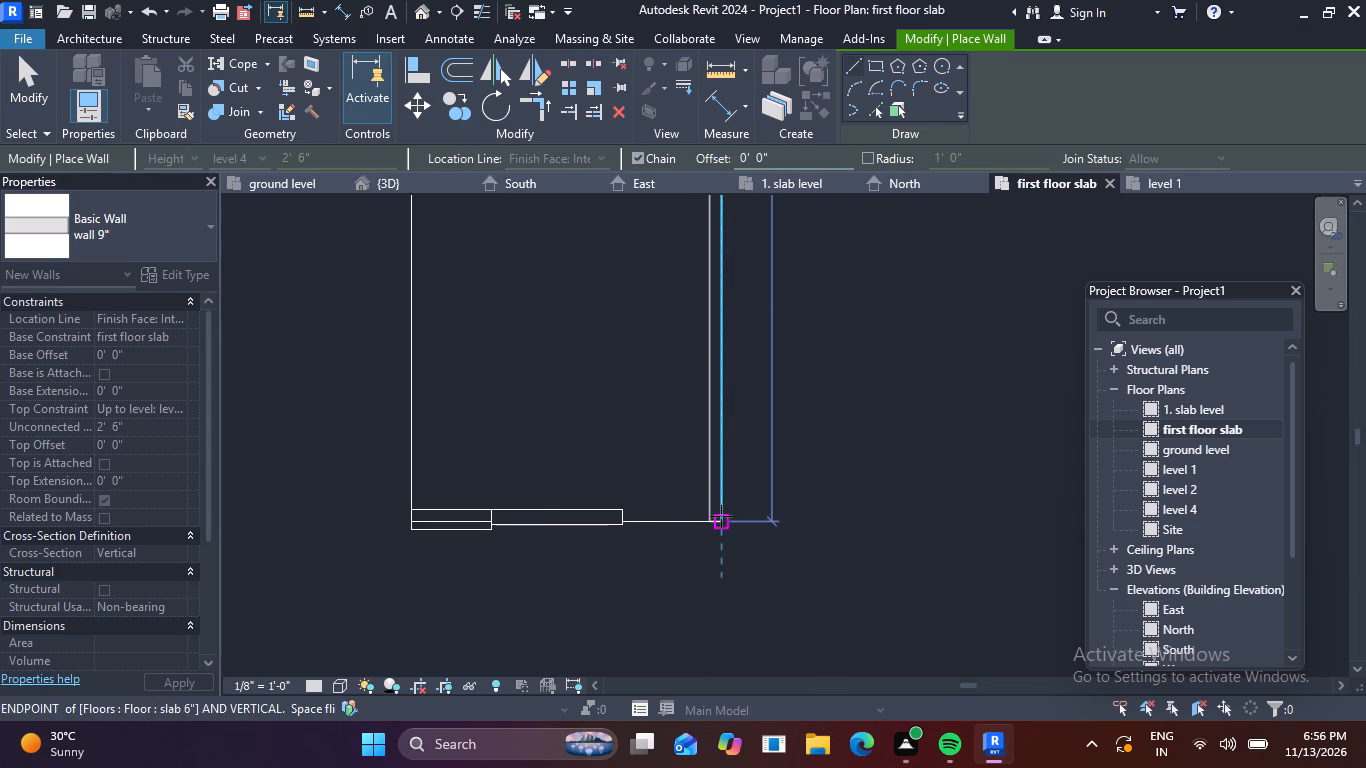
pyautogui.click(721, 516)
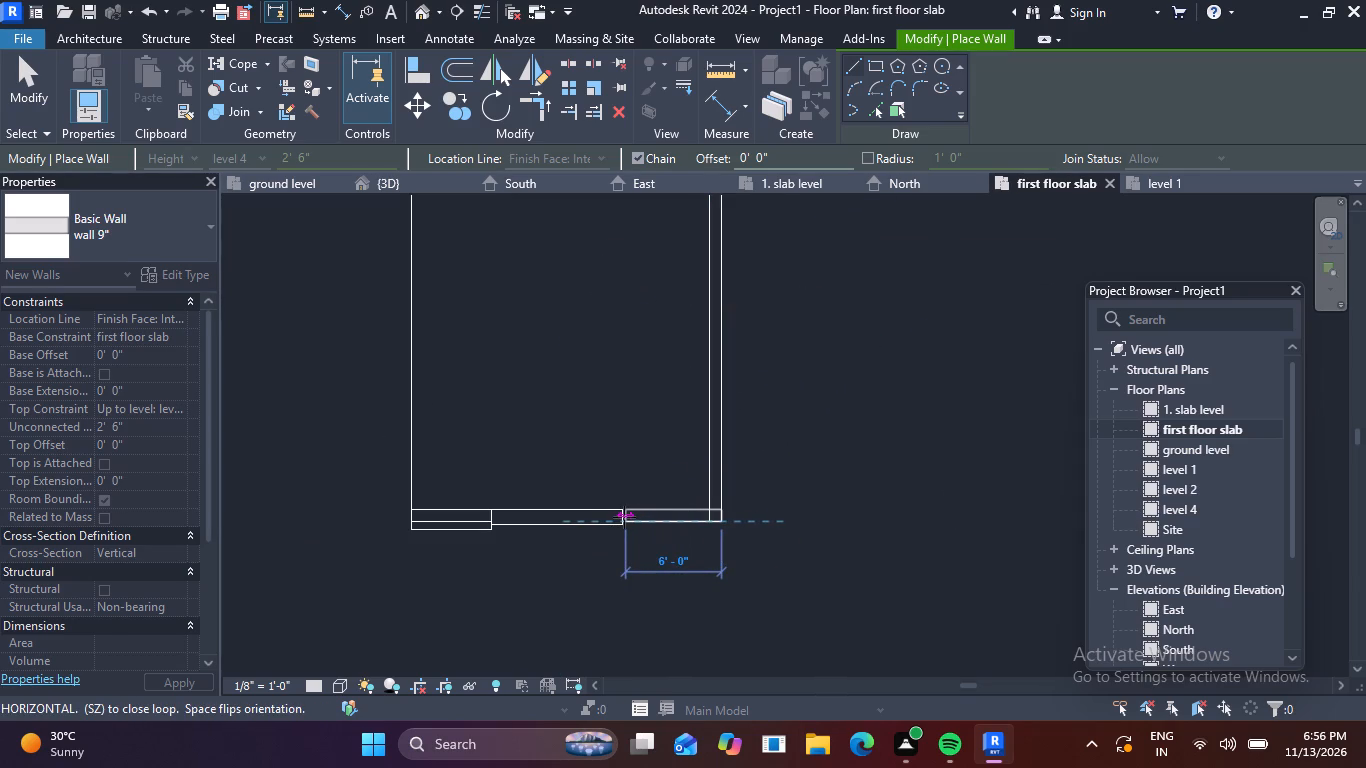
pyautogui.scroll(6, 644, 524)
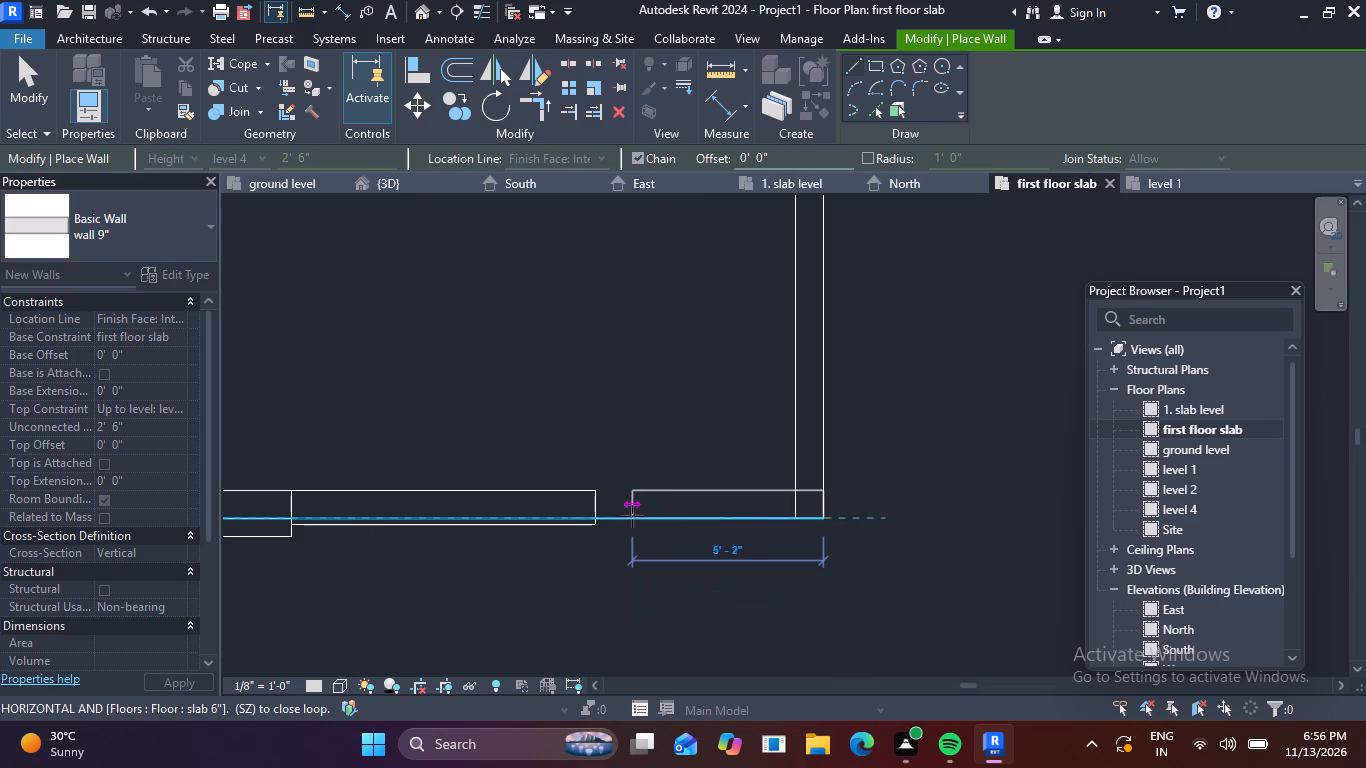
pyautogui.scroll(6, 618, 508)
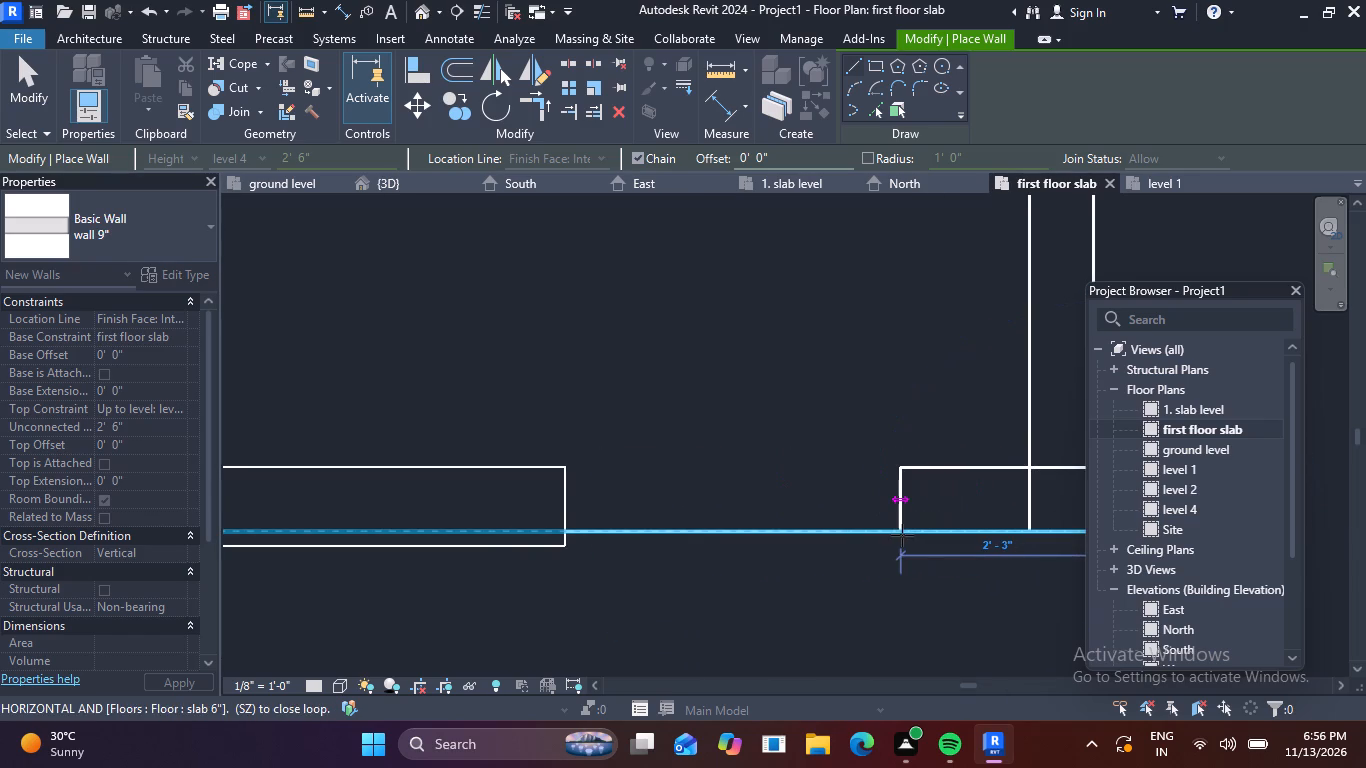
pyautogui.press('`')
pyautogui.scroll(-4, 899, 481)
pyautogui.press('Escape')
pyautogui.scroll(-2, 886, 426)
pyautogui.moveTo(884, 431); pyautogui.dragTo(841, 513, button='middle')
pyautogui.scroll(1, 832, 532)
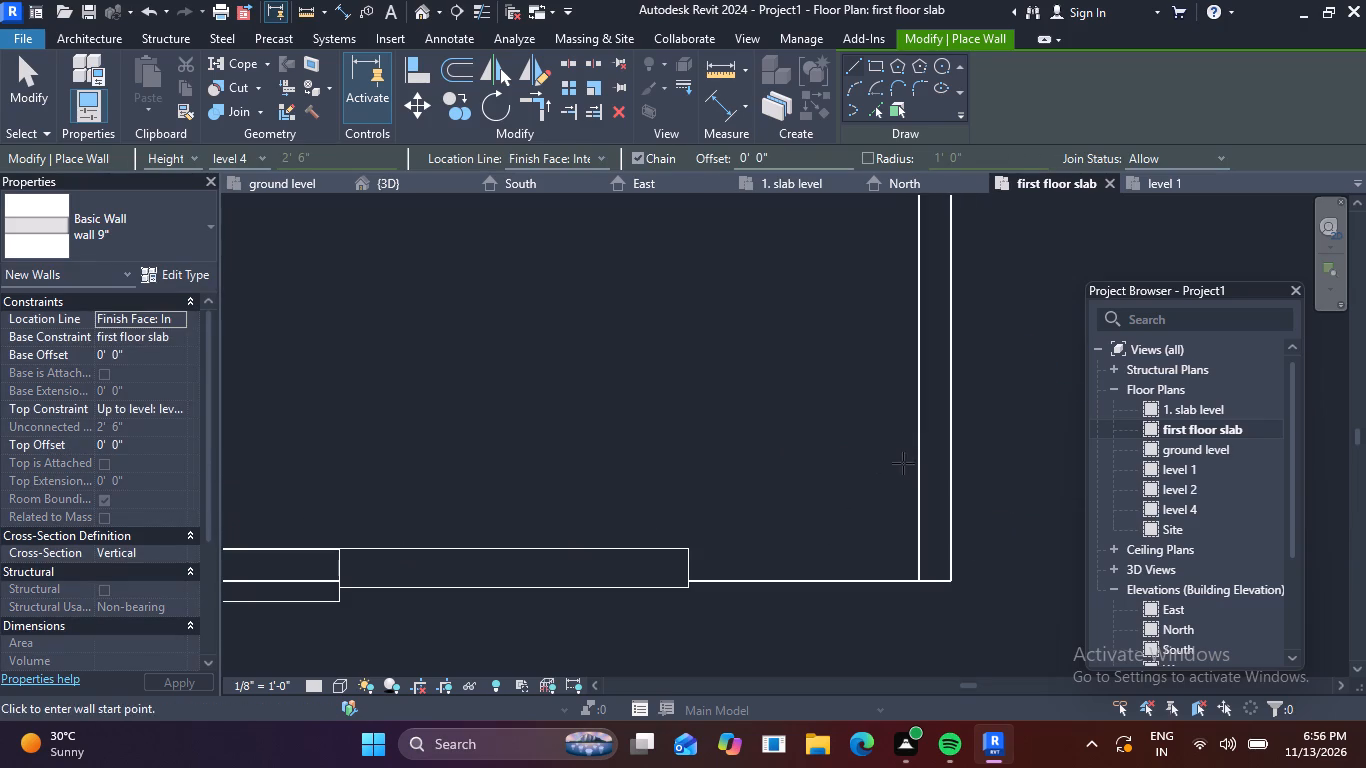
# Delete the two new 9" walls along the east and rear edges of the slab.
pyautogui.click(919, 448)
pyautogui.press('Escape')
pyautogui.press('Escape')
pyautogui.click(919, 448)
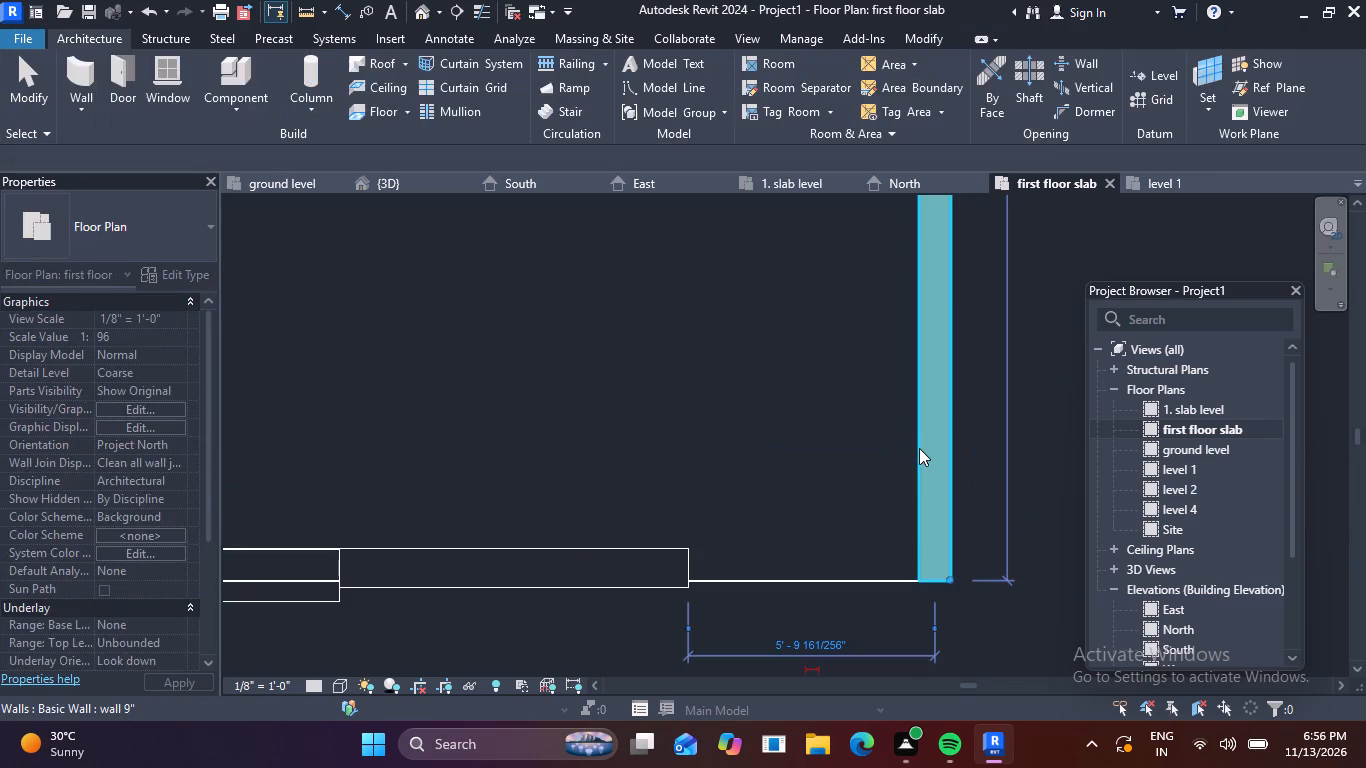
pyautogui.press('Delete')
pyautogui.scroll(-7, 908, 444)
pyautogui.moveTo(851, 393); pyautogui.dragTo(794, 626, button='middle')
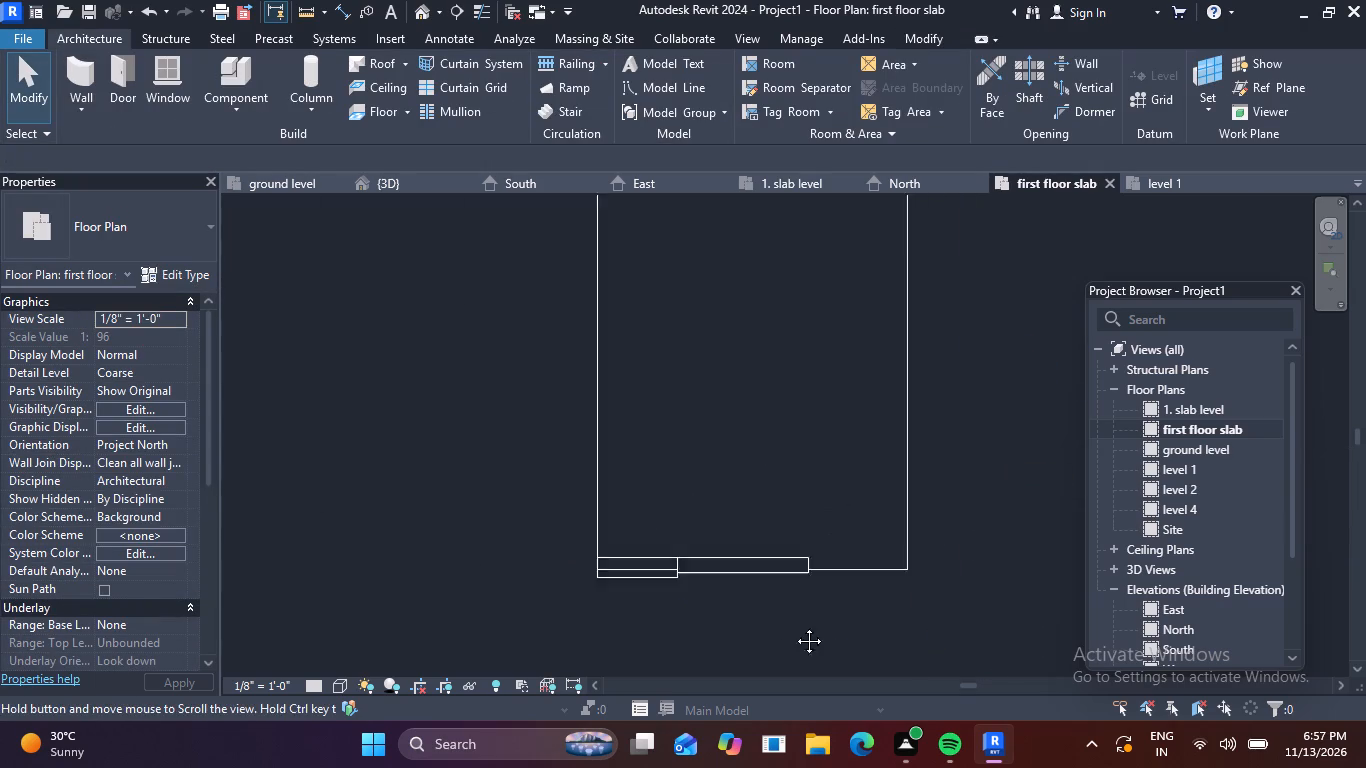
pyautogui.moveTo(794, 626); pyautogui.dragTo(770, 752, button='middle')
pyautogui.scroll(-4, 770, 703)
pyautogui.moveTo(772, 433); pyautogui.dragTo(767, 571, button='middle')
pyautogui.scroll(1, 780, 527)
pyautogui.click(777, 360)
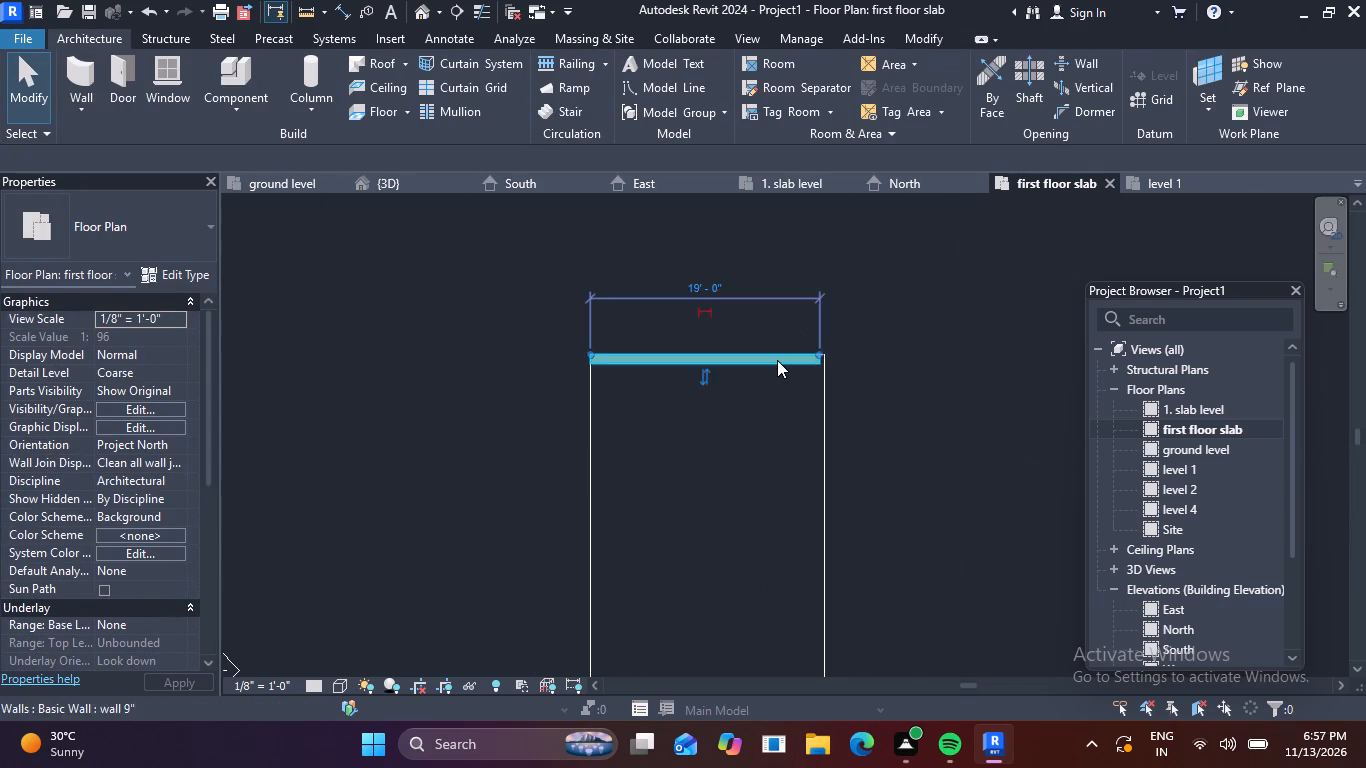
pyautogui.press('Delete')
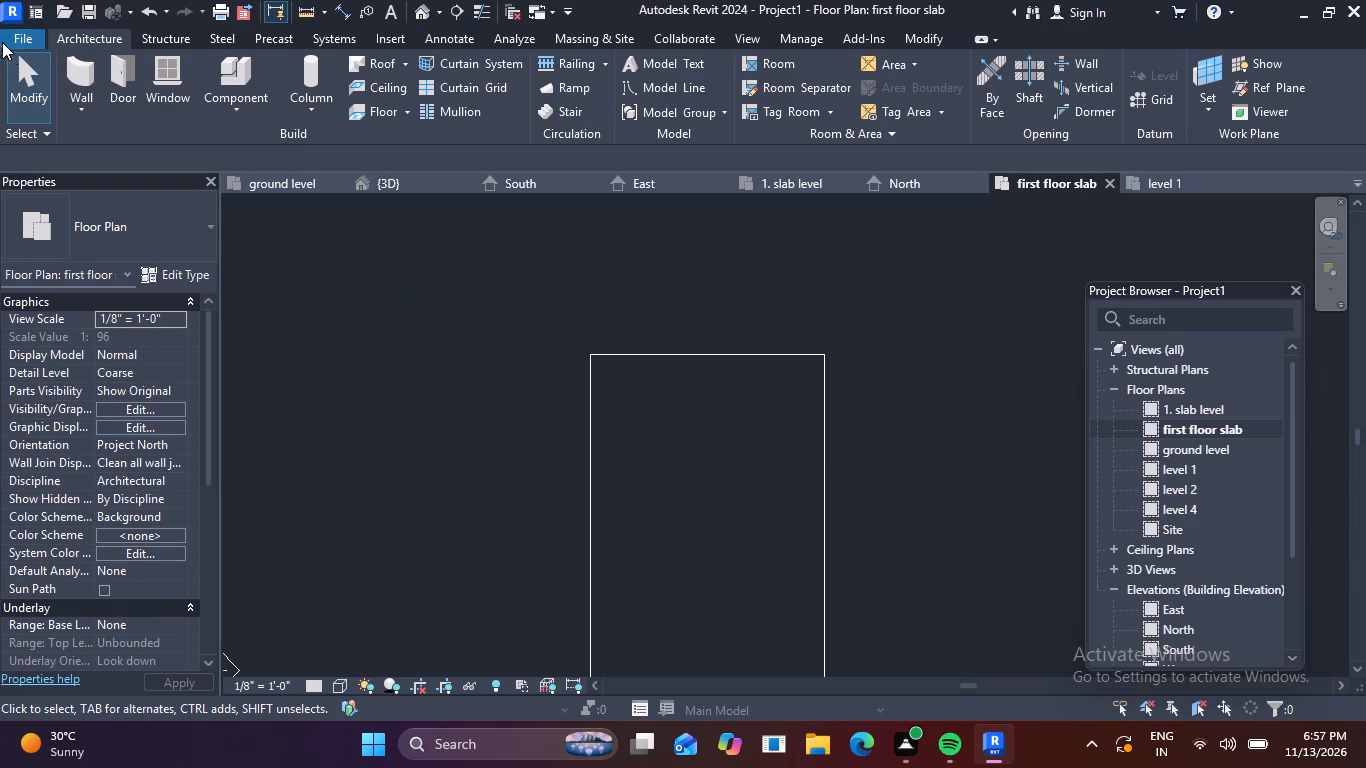
# Draw wall 9" walls with an unconnected height of 2' 6" along the rear and east edges of the slab.
pyautogui.click(87, 71)
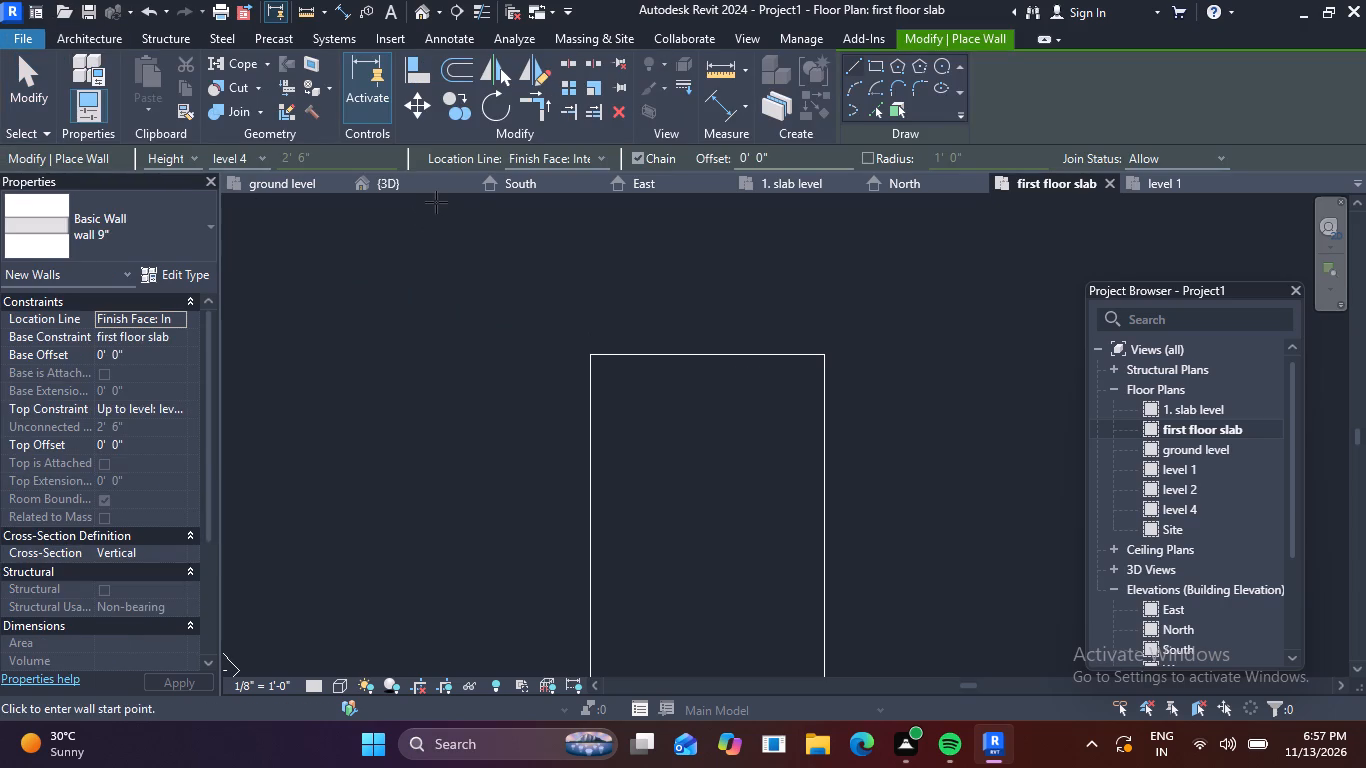
pyautogui.click(263, 155)
pyautogui.click(256, 274)
pyautogui.click(370, 157)
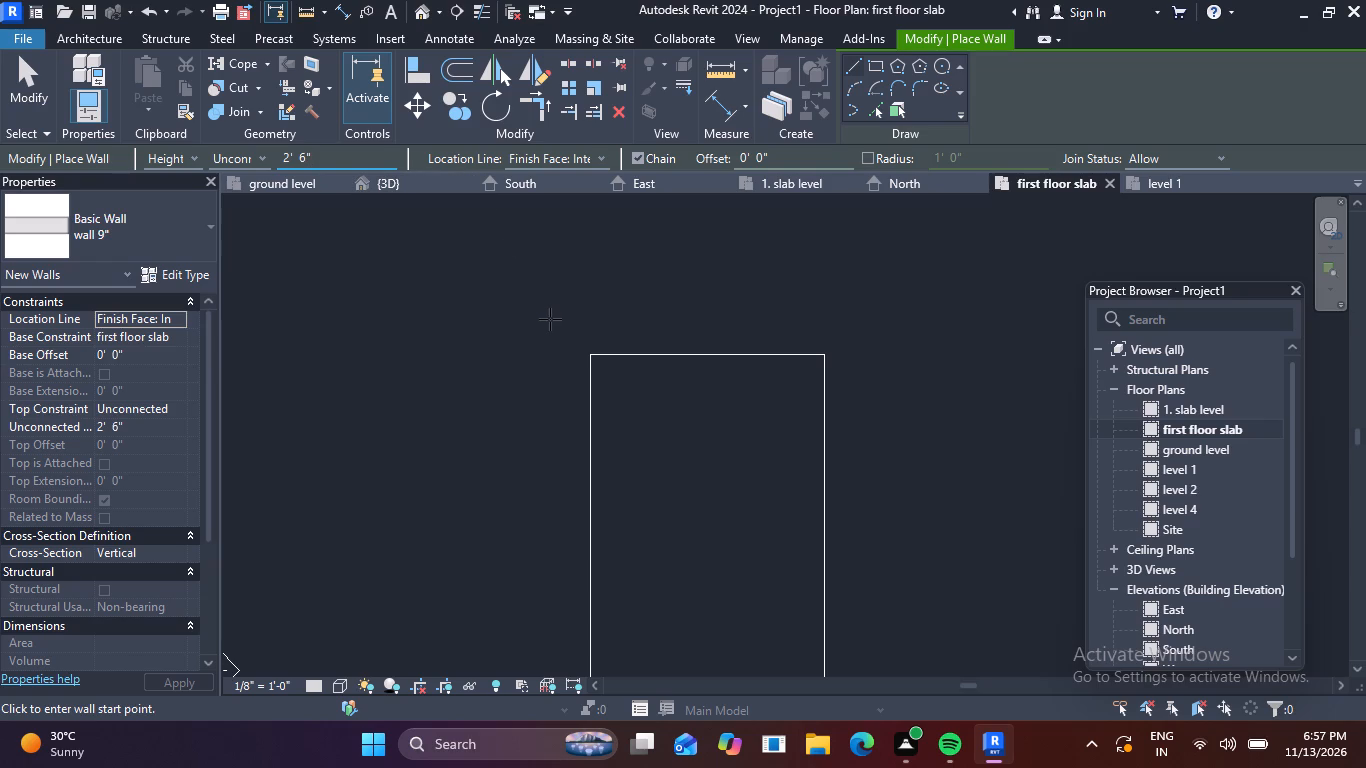
pyautogui.click(590, 351)
pyautogui.press('space')
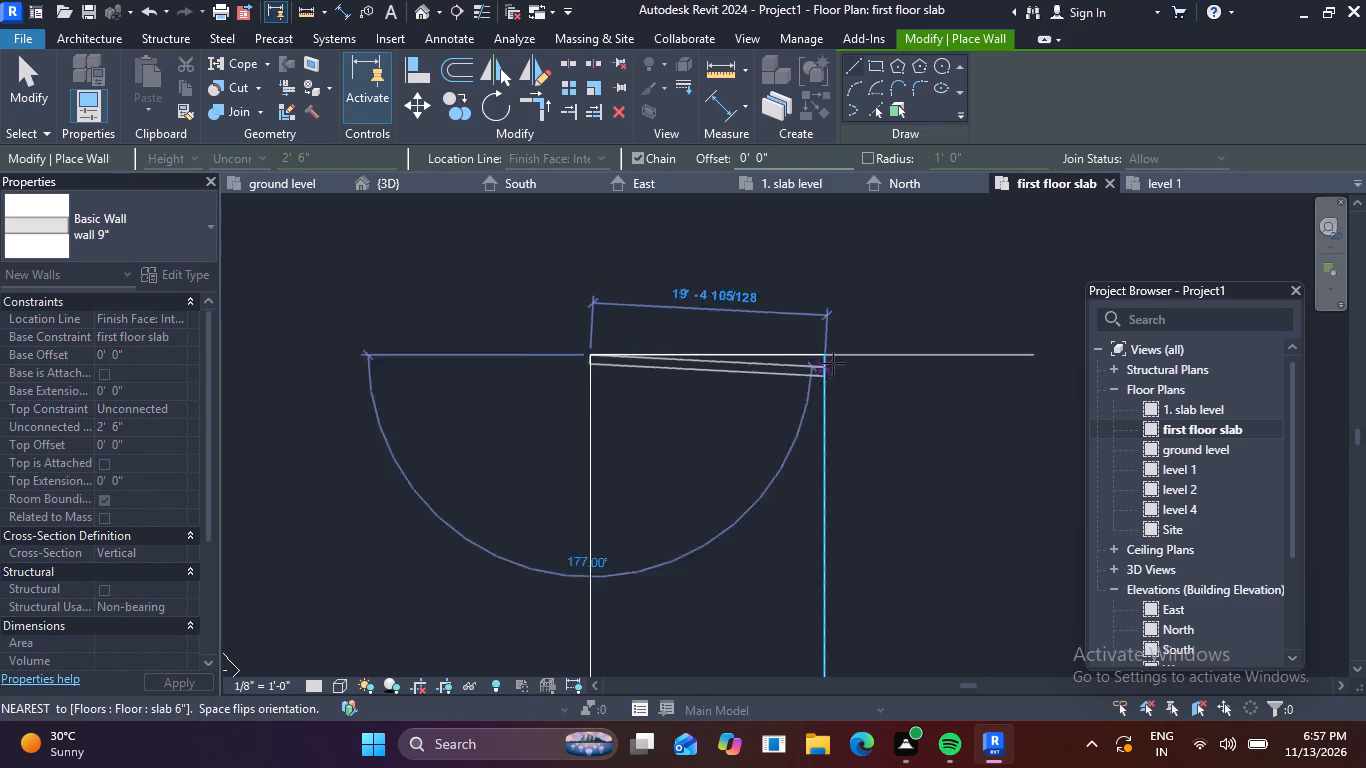
pyautogui.click(826, 357)
pyautogui.scroll(-3, 787, 501)
pyautogui.moveTo(785, 527); pyautogui.dragTo(797, 356, button='middle')
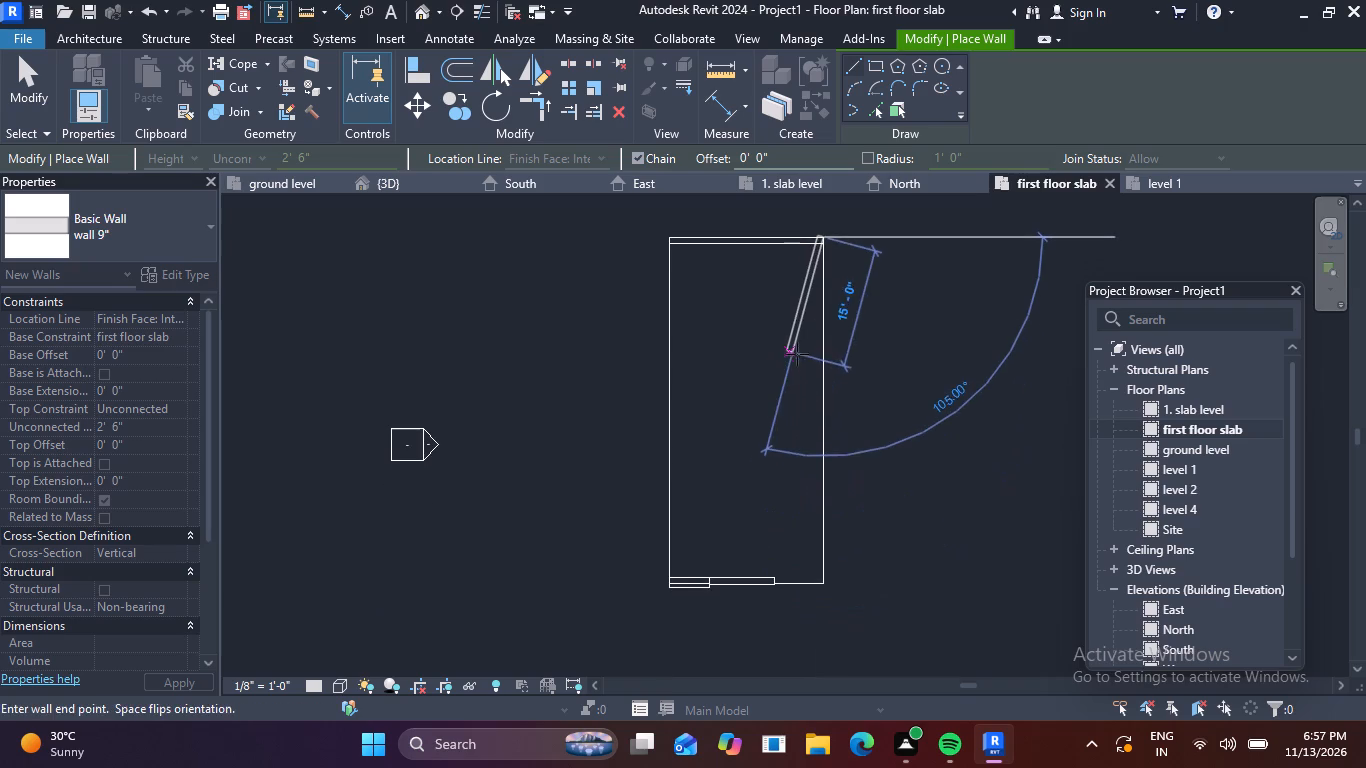
pyautogui.click(821, 580)
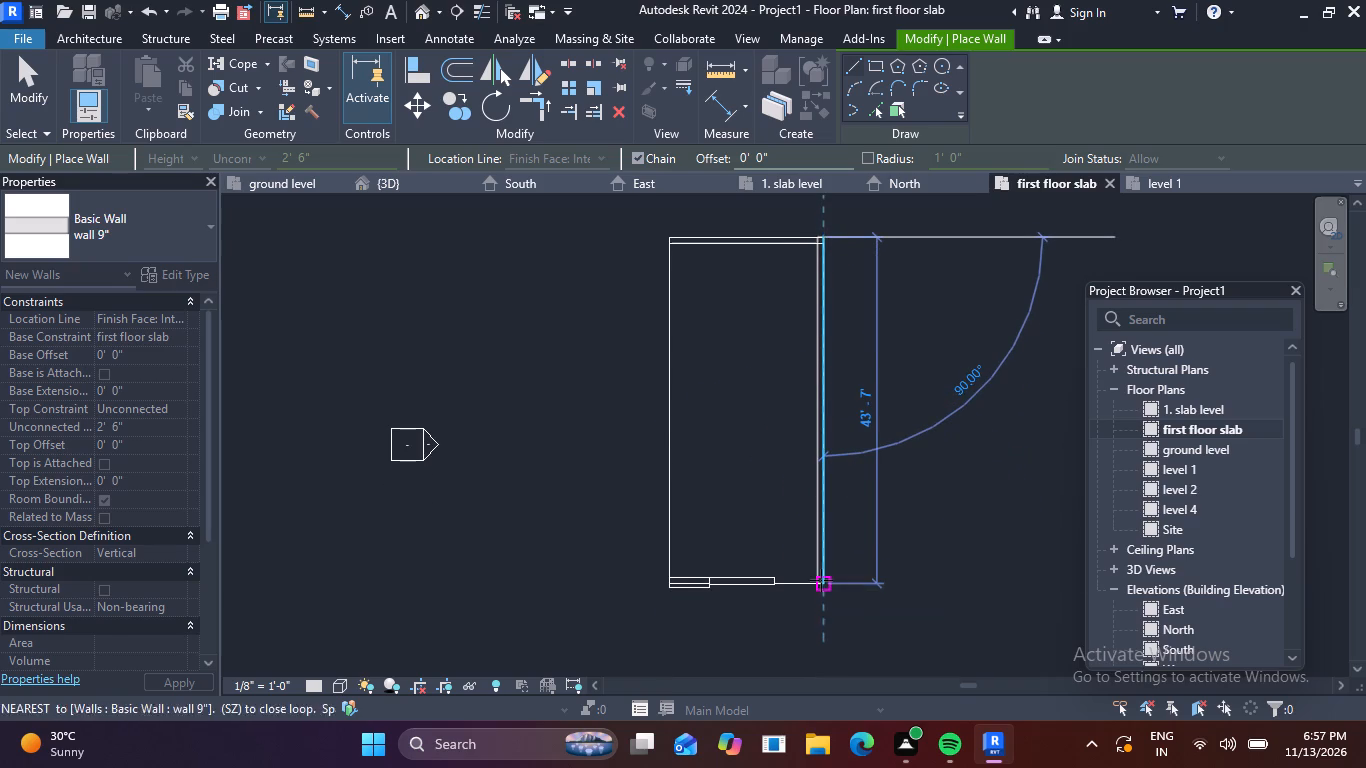
# Extend the parapet along the slab's front edge from the east corner to just short of the existing front element, ending the chain.
pyautogui.scroll(9, 788, 577)
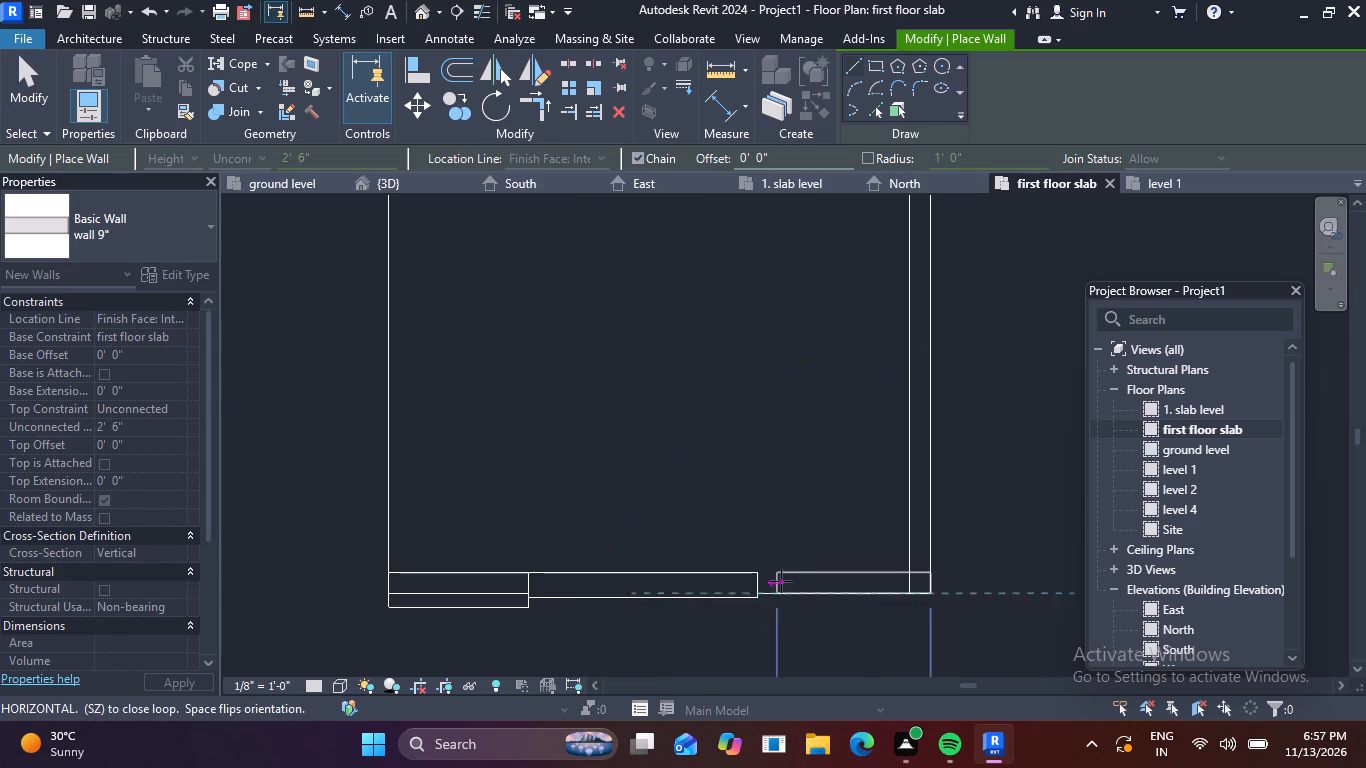
pyautogui.click(780, 587)
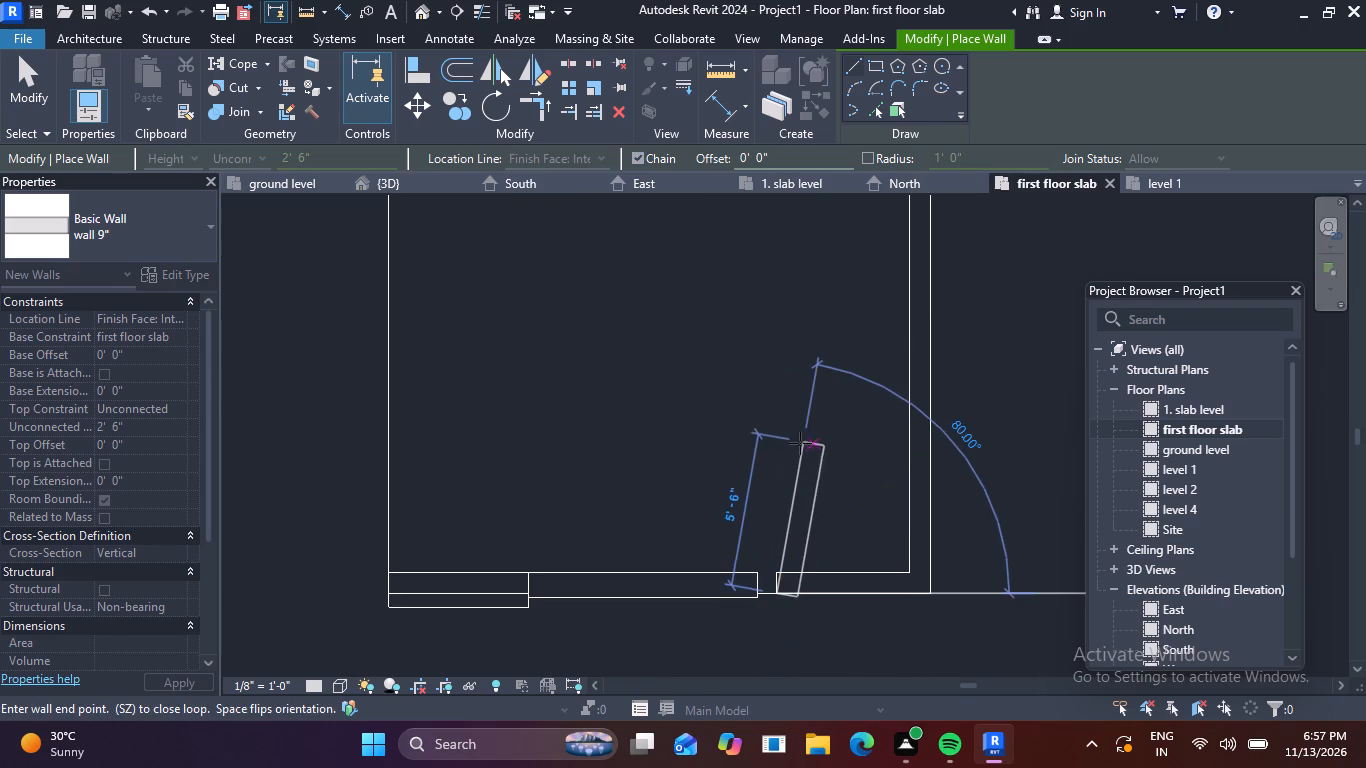
pyautogui.press('space')
pyautogui.scroll(-3, 752, 413)
pyautogui.moveTo(762, 442); pyautogui.dragTo(828, 478, button='middle')
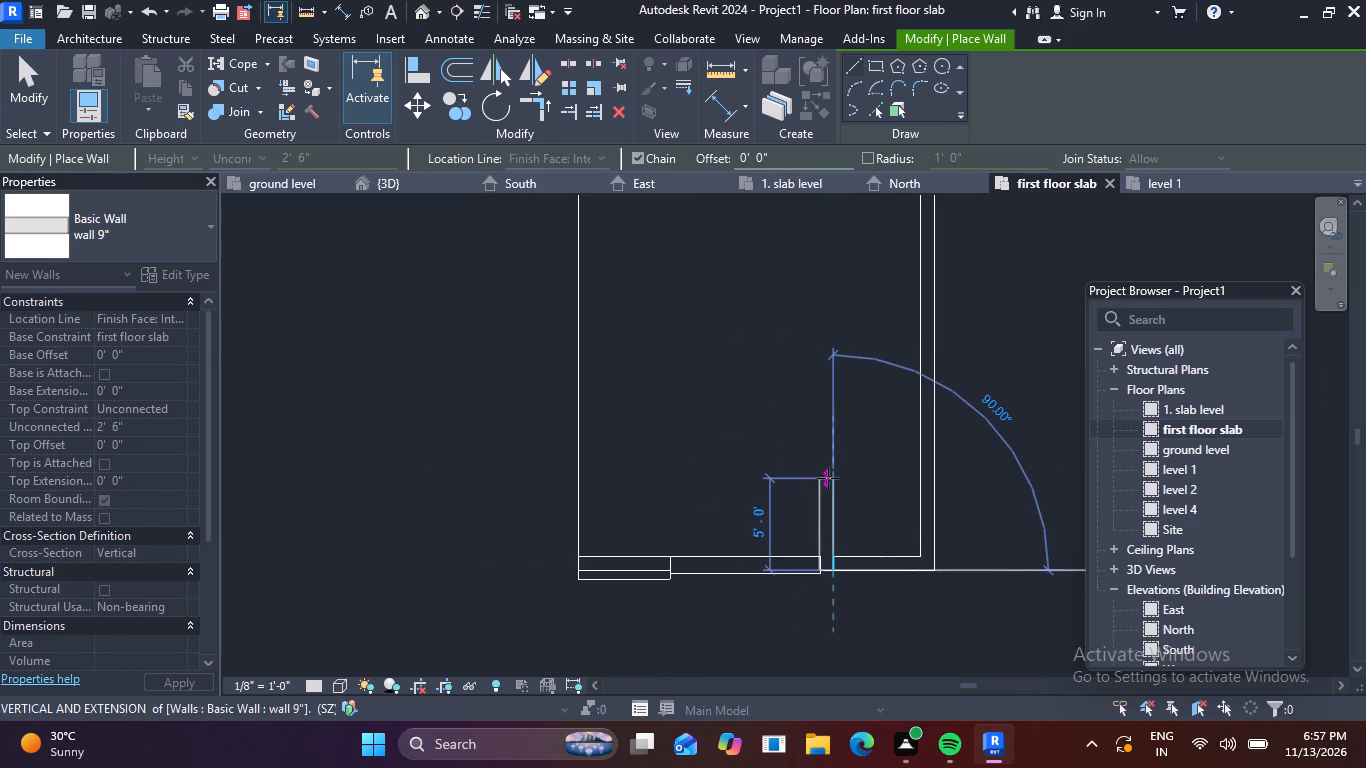
pyautogui.press('Escape')
# Draw the 2' 6" high parapet wall along the slab's west edge from the front element to the rear corner, thickness inside the slab.
pyautogui.scroll(3, 591, 559)
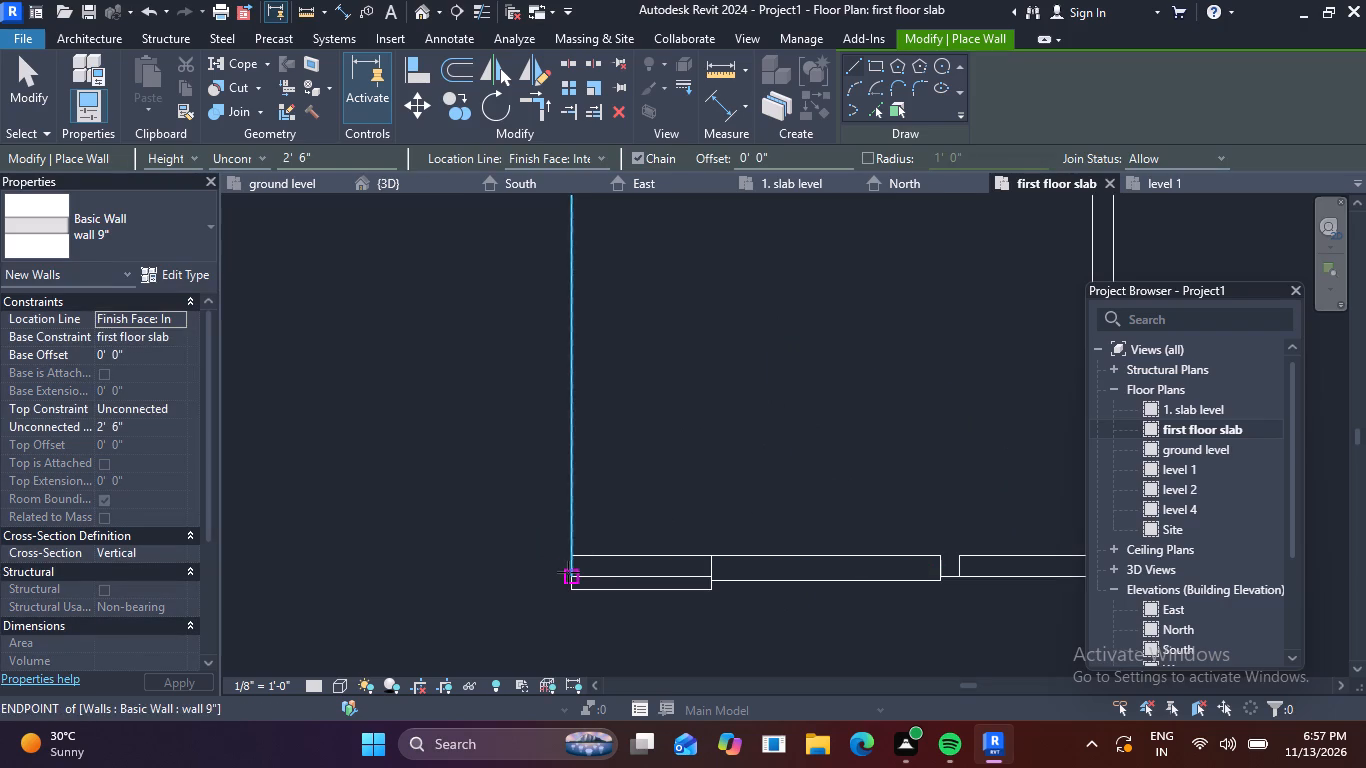
pyautogui.click(573, 554)
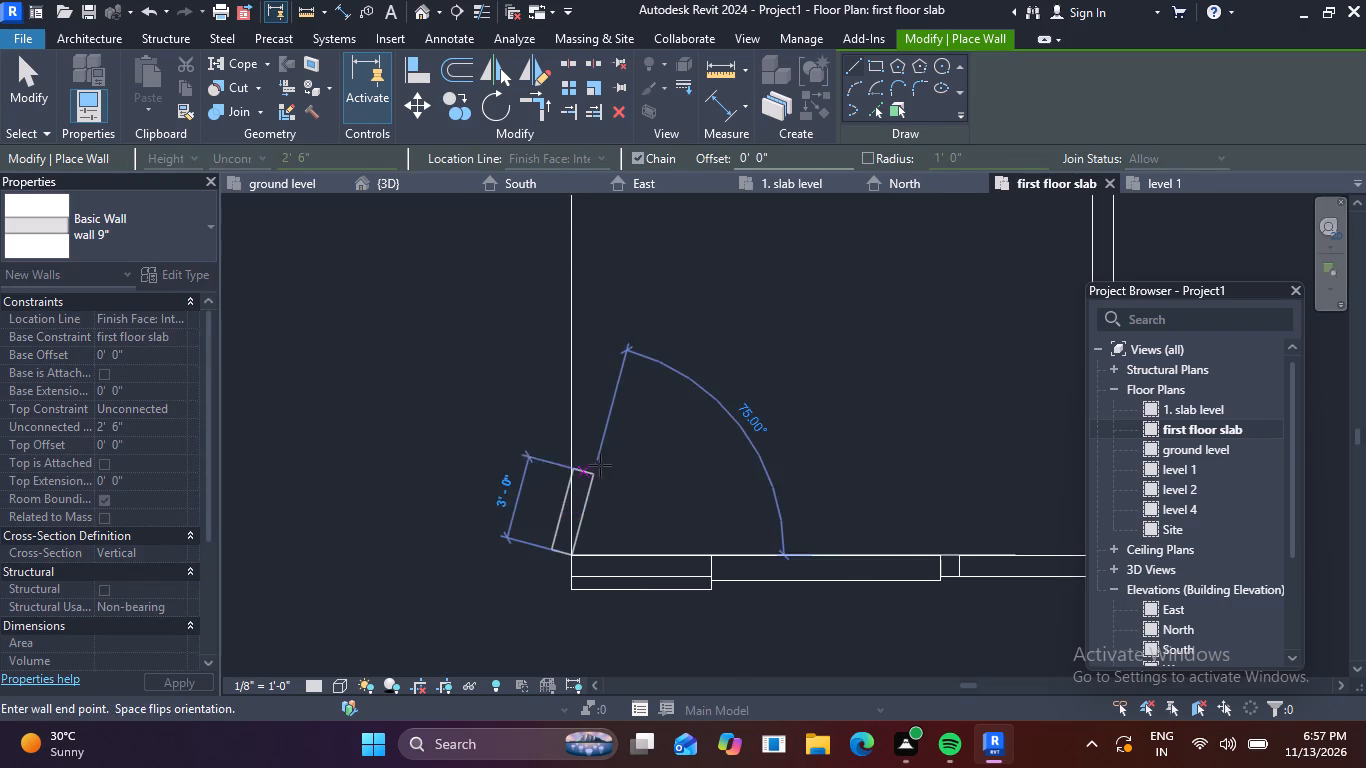
pyautogui.scroll(-3, 601, 459)
pyautogui.press('space')
pyautogui.scroll(-1, 590, 440)
pyautogui.moveTo(590, 440); pyautogui.dragTo(583, 733, button='middle')
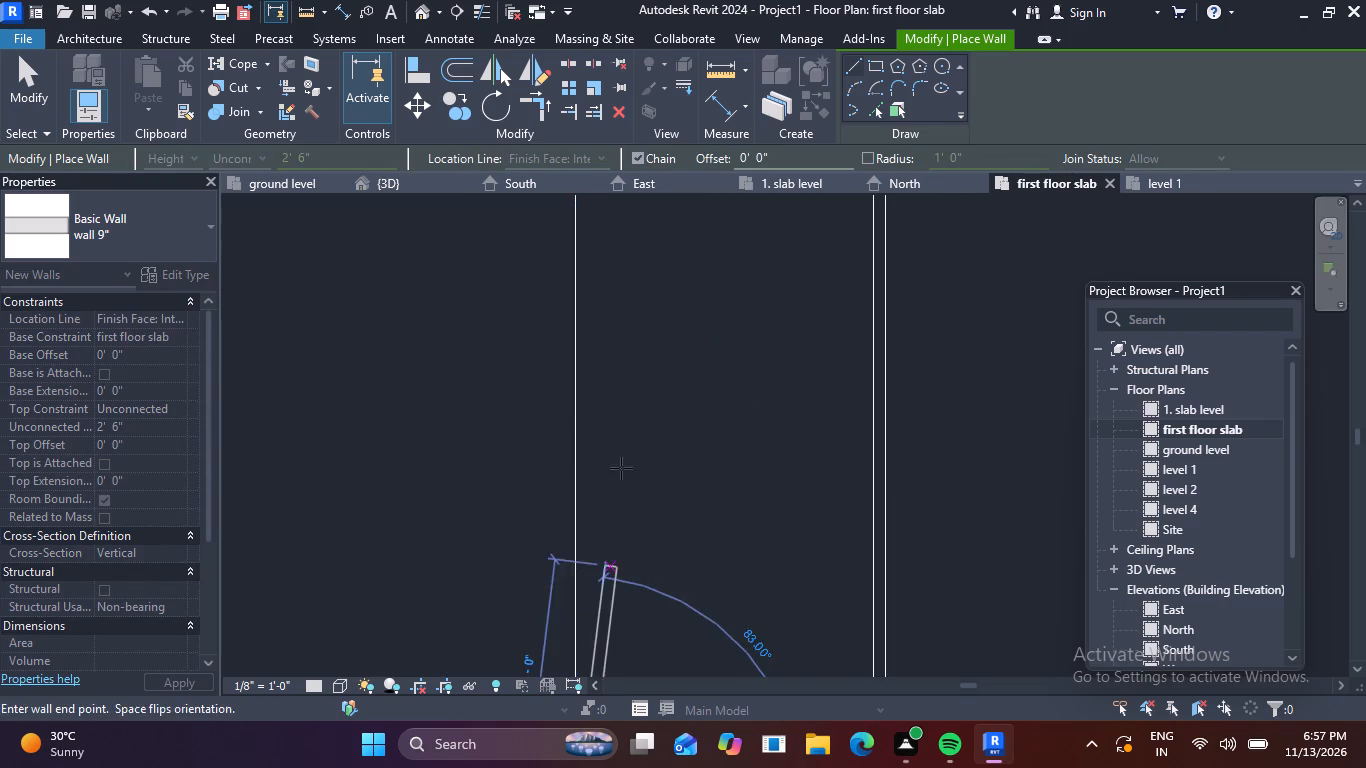
pyautogui.moveTo(641, 395); pyautogui.dragTo(624, 715, button='middle')
pyautogui.scroll(4, 561, 455)
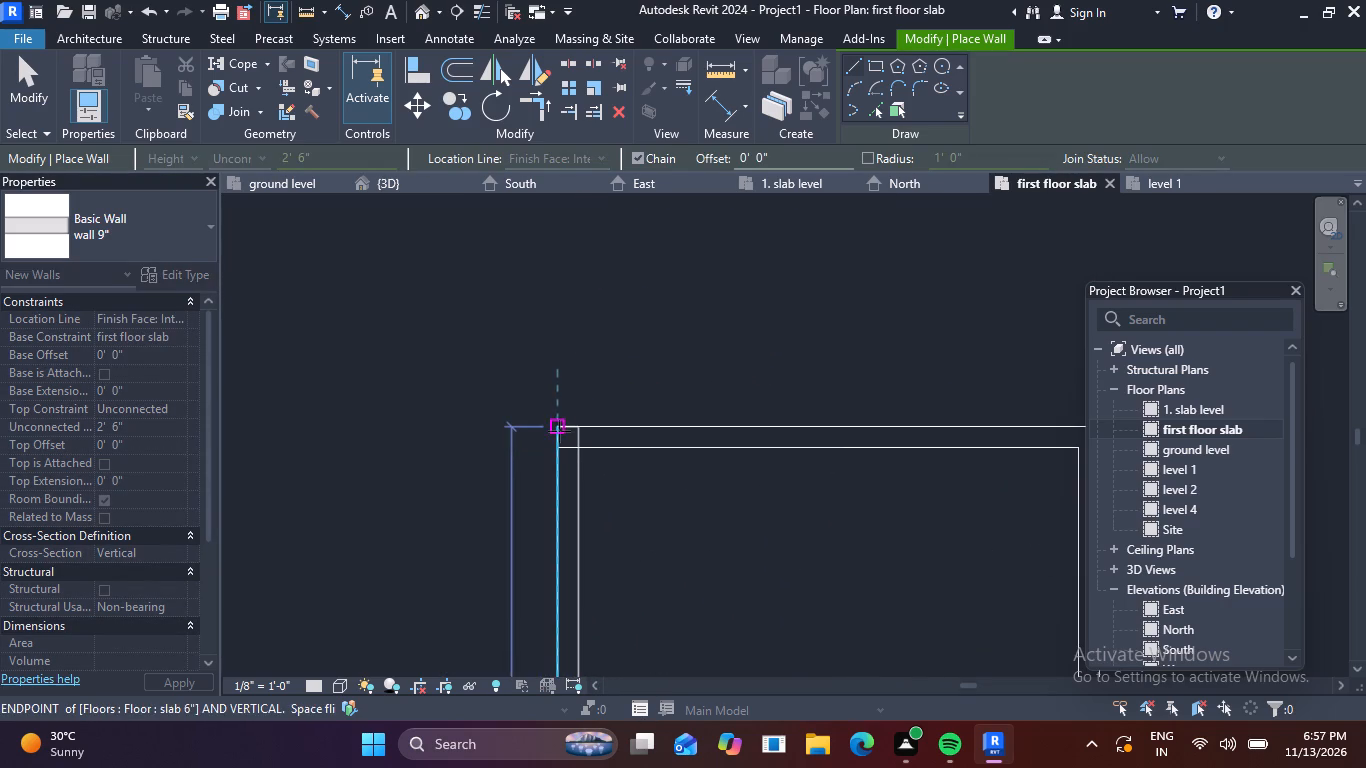
pyautogui.click(559, 431)
pyautogui.press('Escape')
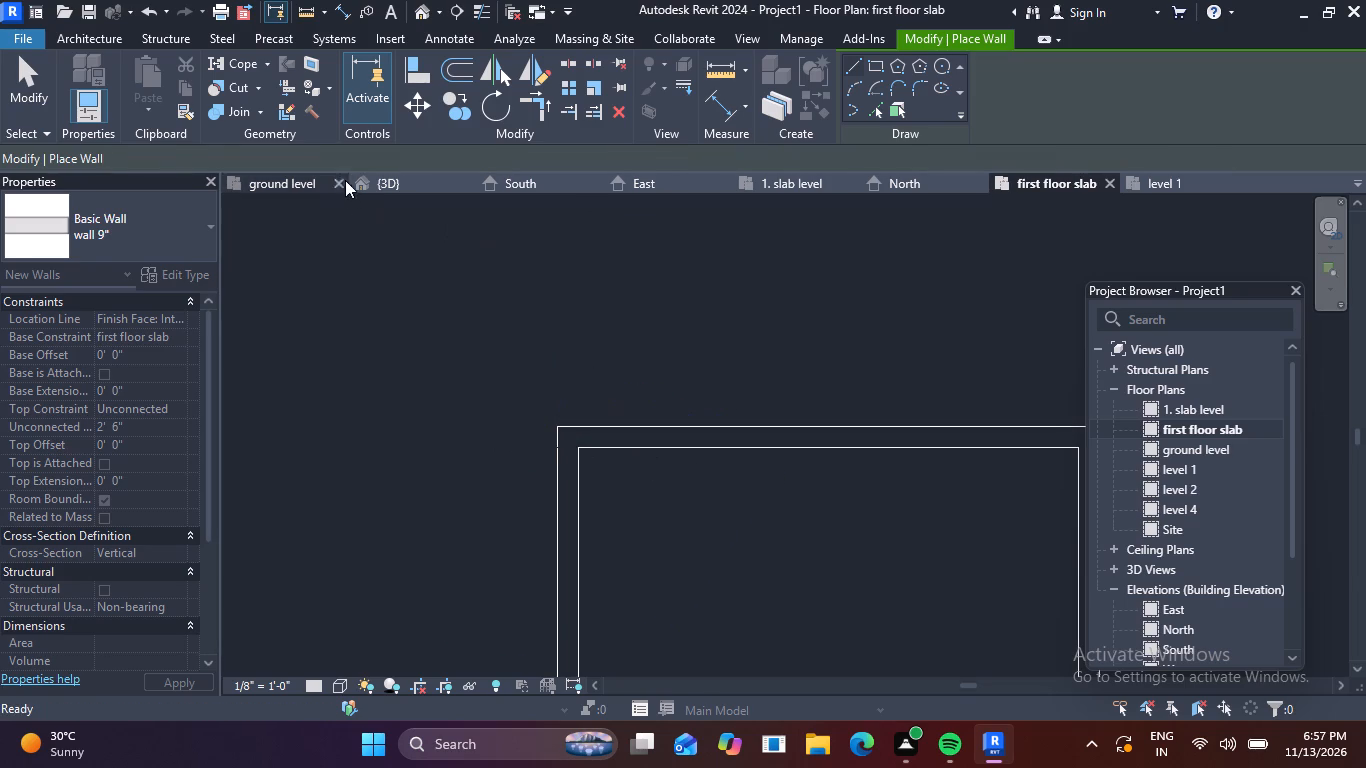
# Examine the new roof parapet in the 3D view, especially its front corner, and leave the Wall command.
pyautogui.click(364, 186)
pyautogui.scroll(-2, 547, 317)
pyautogui.scroll(1, 773, 389)
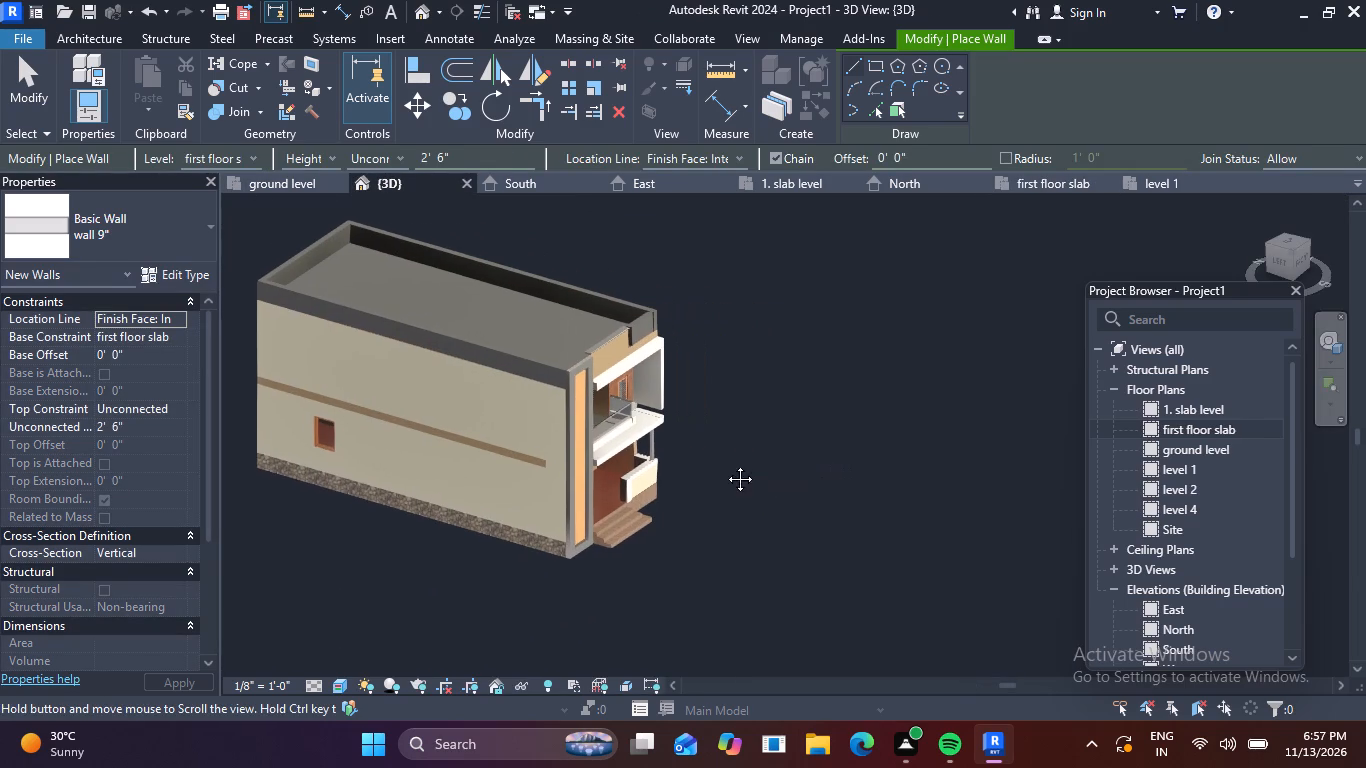
pyautogui.keyDown('shift'); pyautogui.moveTo(831, 489); pyautogui.dragTo(652, 426, button='middle'); pyautogui.keyUp('shift')
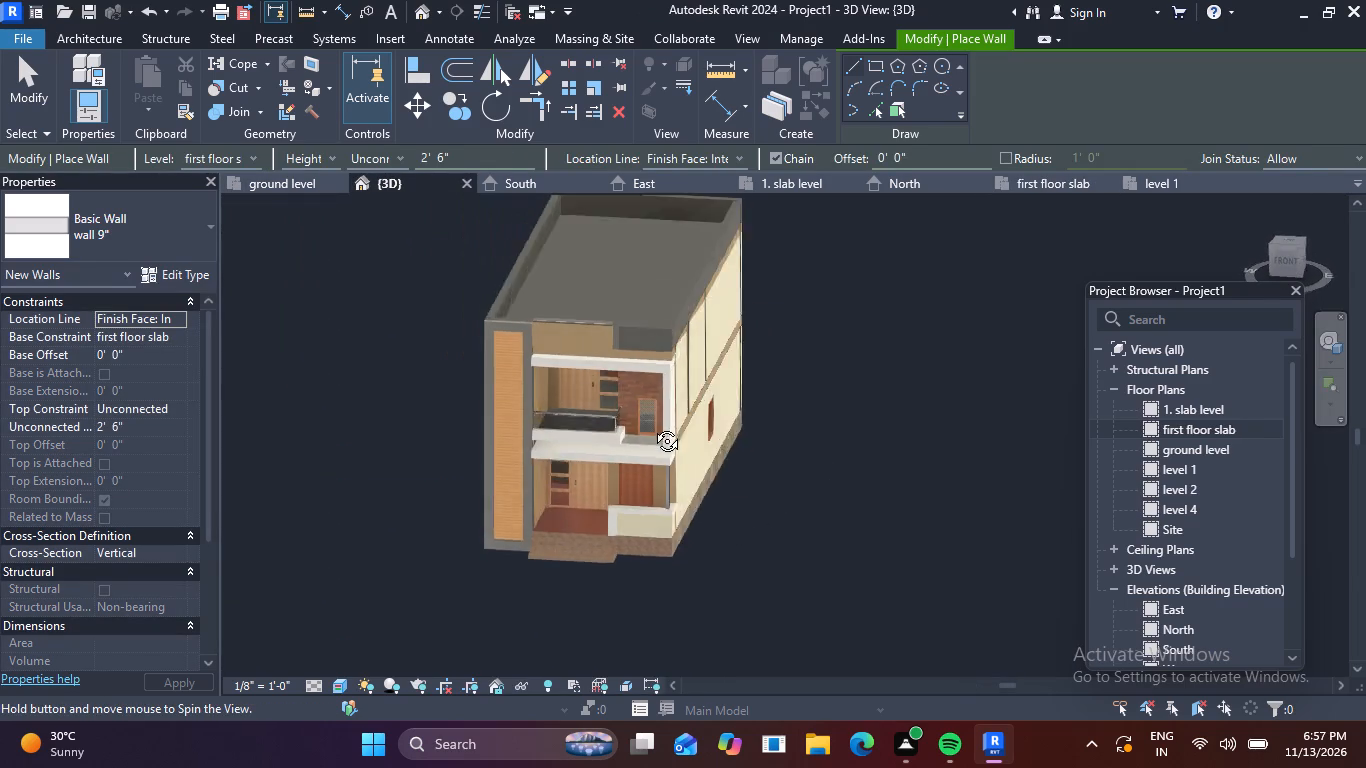
pyautogui.keyDown('shift'); pyautogui.moveTo(652, 426); pyautogui.dragTo(636, 372, button='middle'); pyautogui.keyUp('shift')
pyautogui.scroll(5, 636, 373)
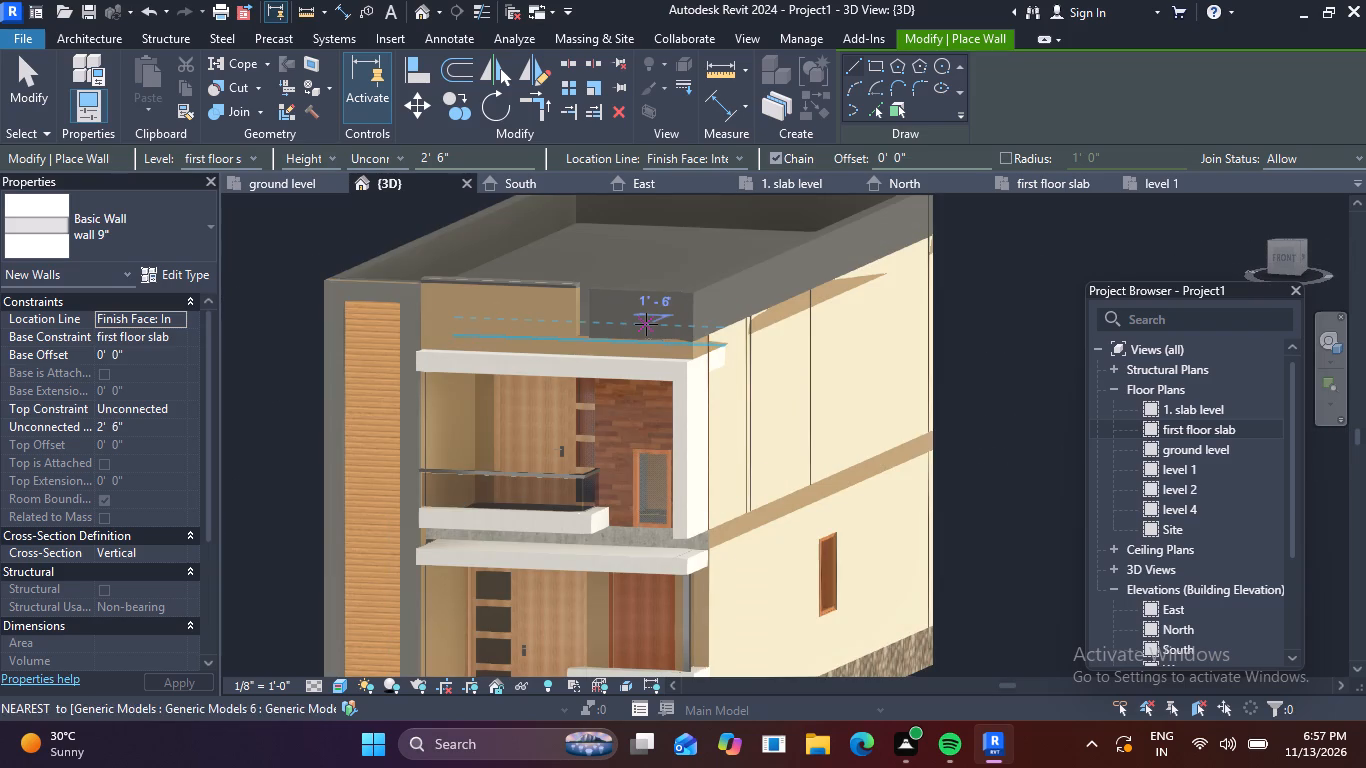
pyautogui.press('Escape')
pyautogui.press('Escape')
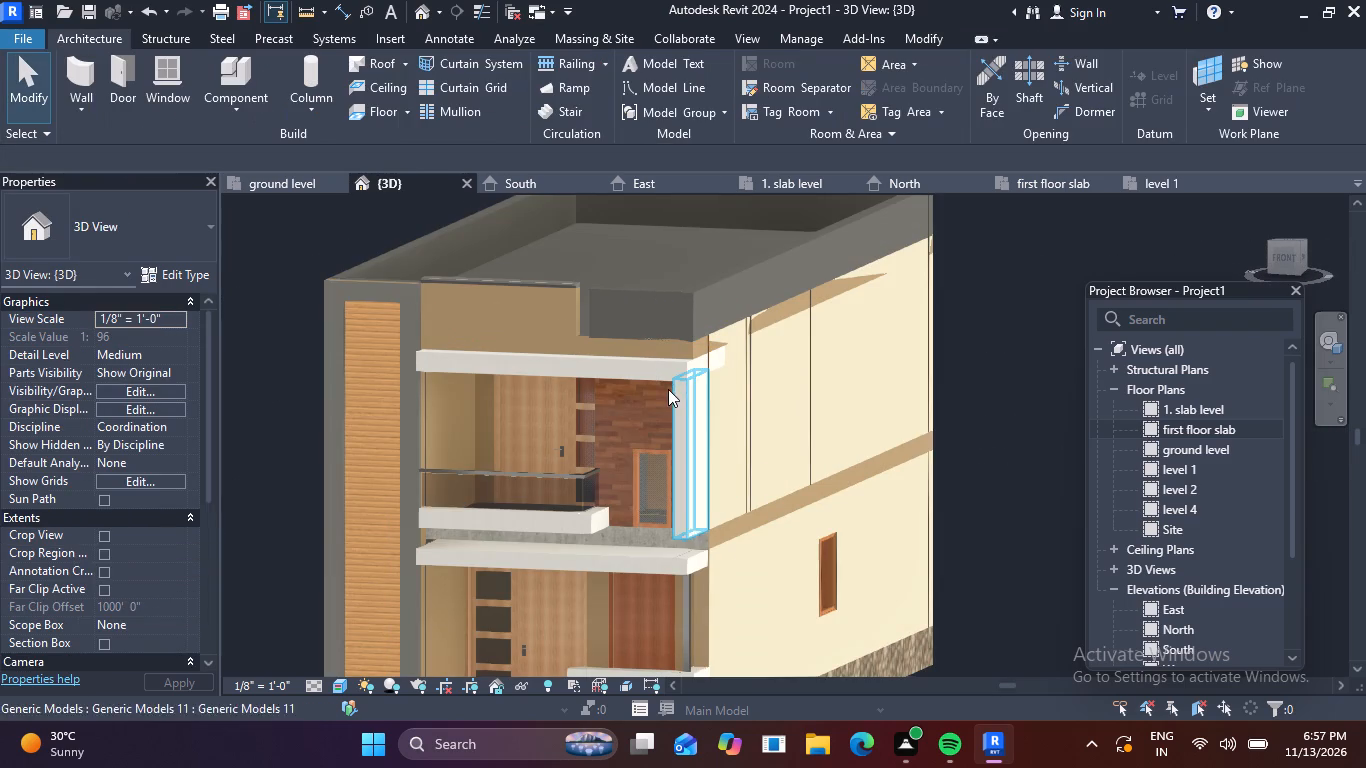
# Start the Paint tool with material 1. WALL PAINT and paint the outer faces of the front and east parapet walls.
pyautogui.click(918, 39)
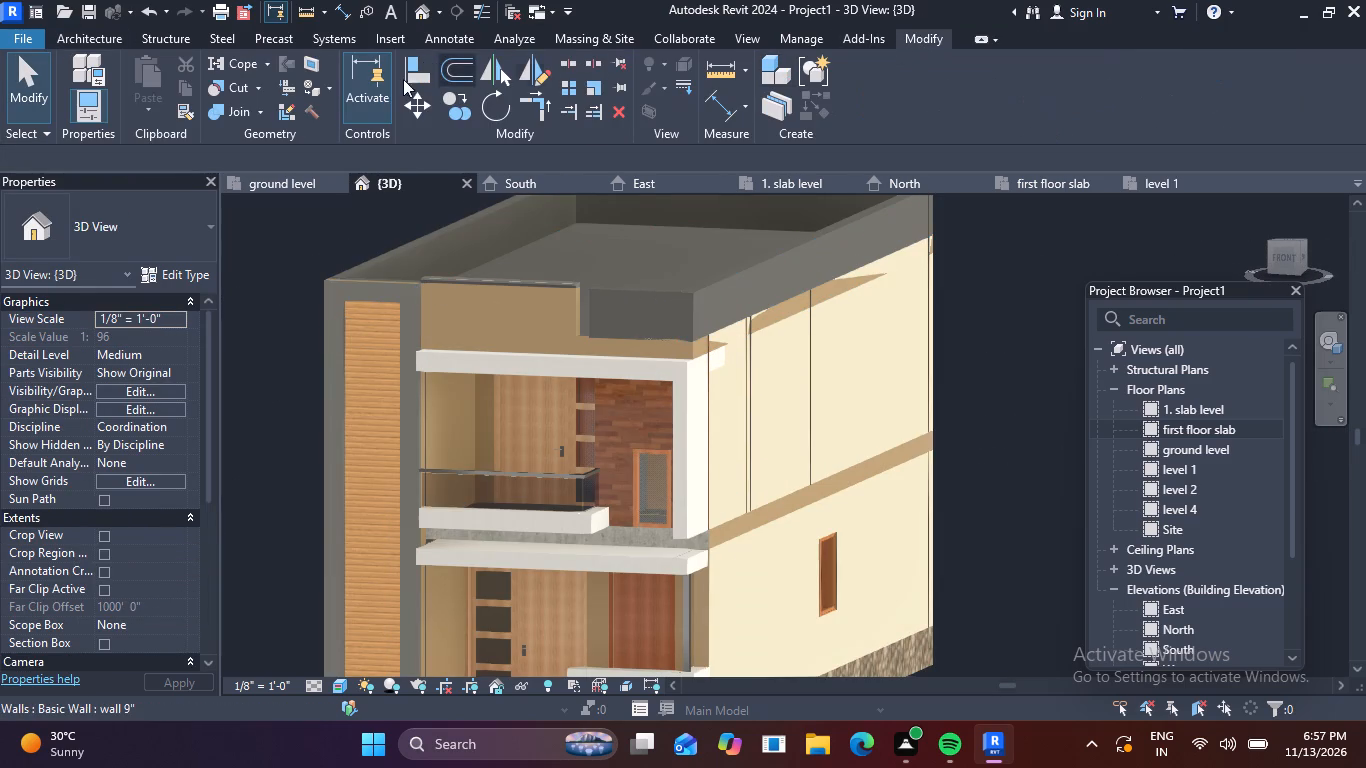
pyautogui.click(301, 86)
pyautogui.scroll(4, 79, 109)
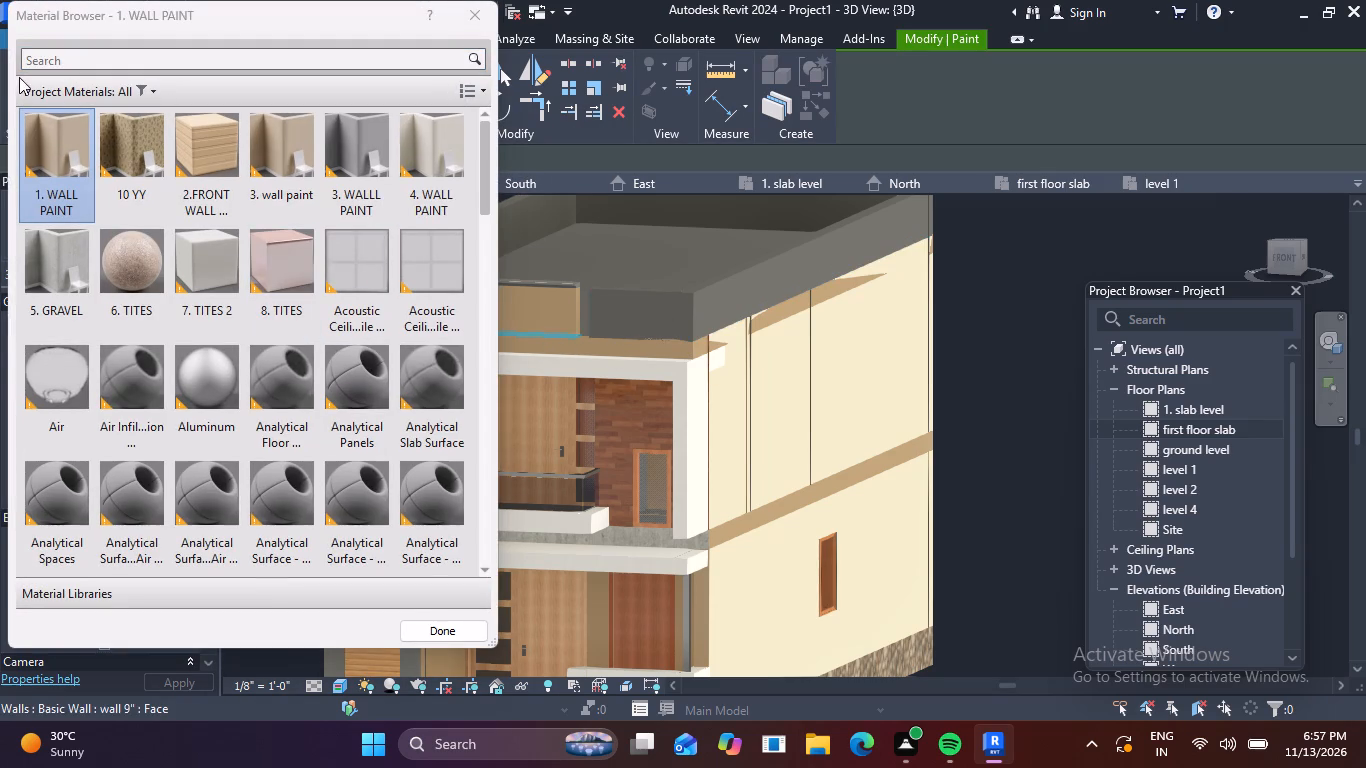
pyautogui.click(81, 145)
pyautogui.click(660, 300)
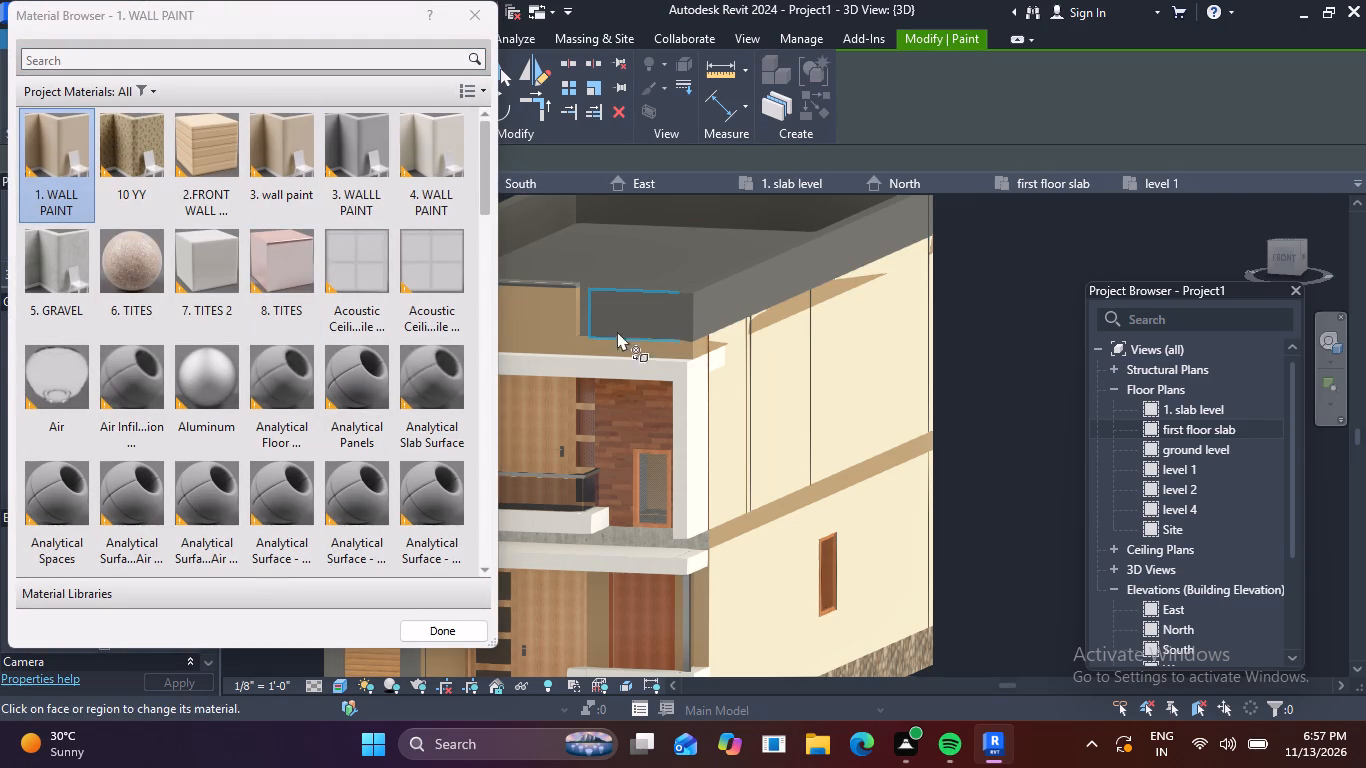
pyautogui.click(746, 291)
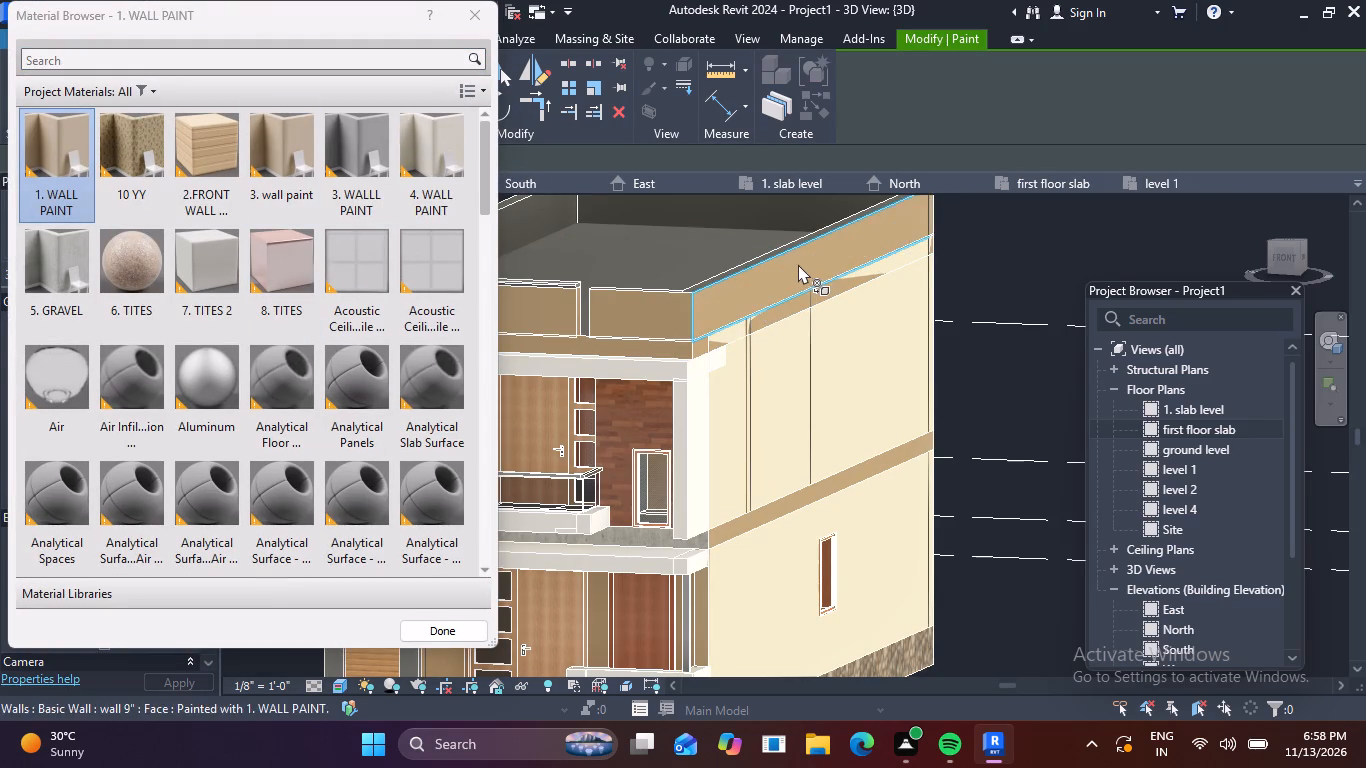
# Paint the inner faces of the rear and west parapet walls with 1. WALL PAINT.
pyautogui.scroll(-1, 798, 264)
pyautogui.moveTo(796, 290); pyautogui.dragTo(787, 440, button='middle')
pyautogui.click(827, 348)
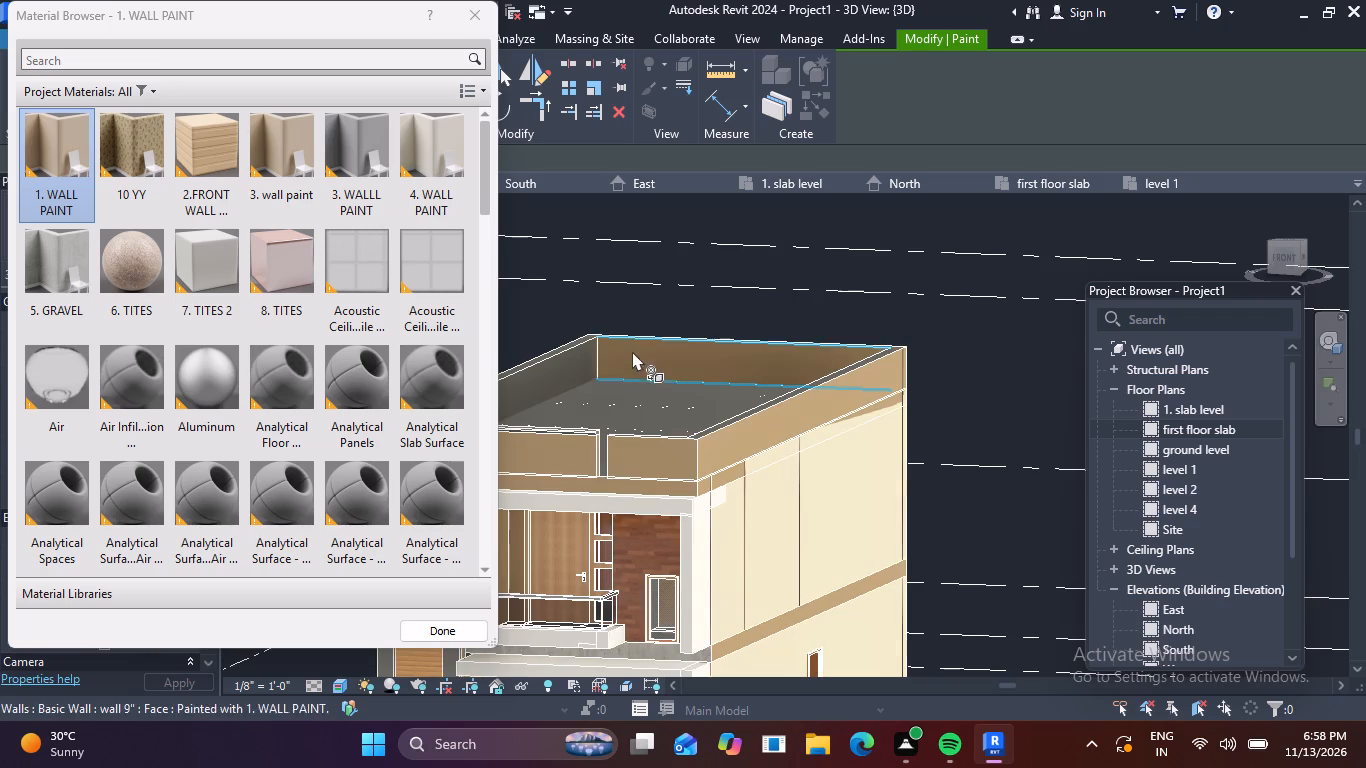
pyautogui.click(572, 362)
# Paint the top faces of the east parapet wall and the short front parapet wall with 1. WALL PAINT.
pyautogui.scroll(-2, 604, 349)
pyautogui.moveTo(639, 363); pyautogui.dragTo(795, 397, button='middle')
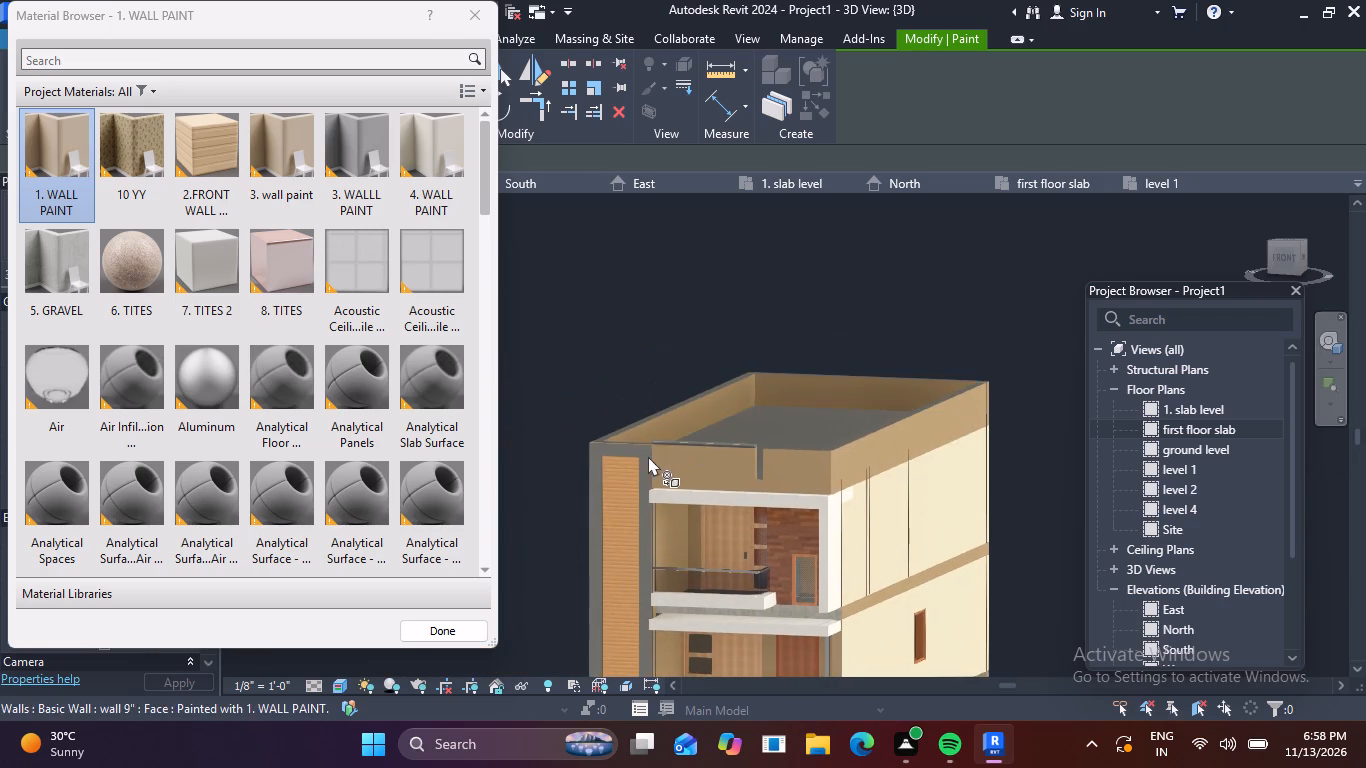
pyautogui.scroll(4, 648, 456)
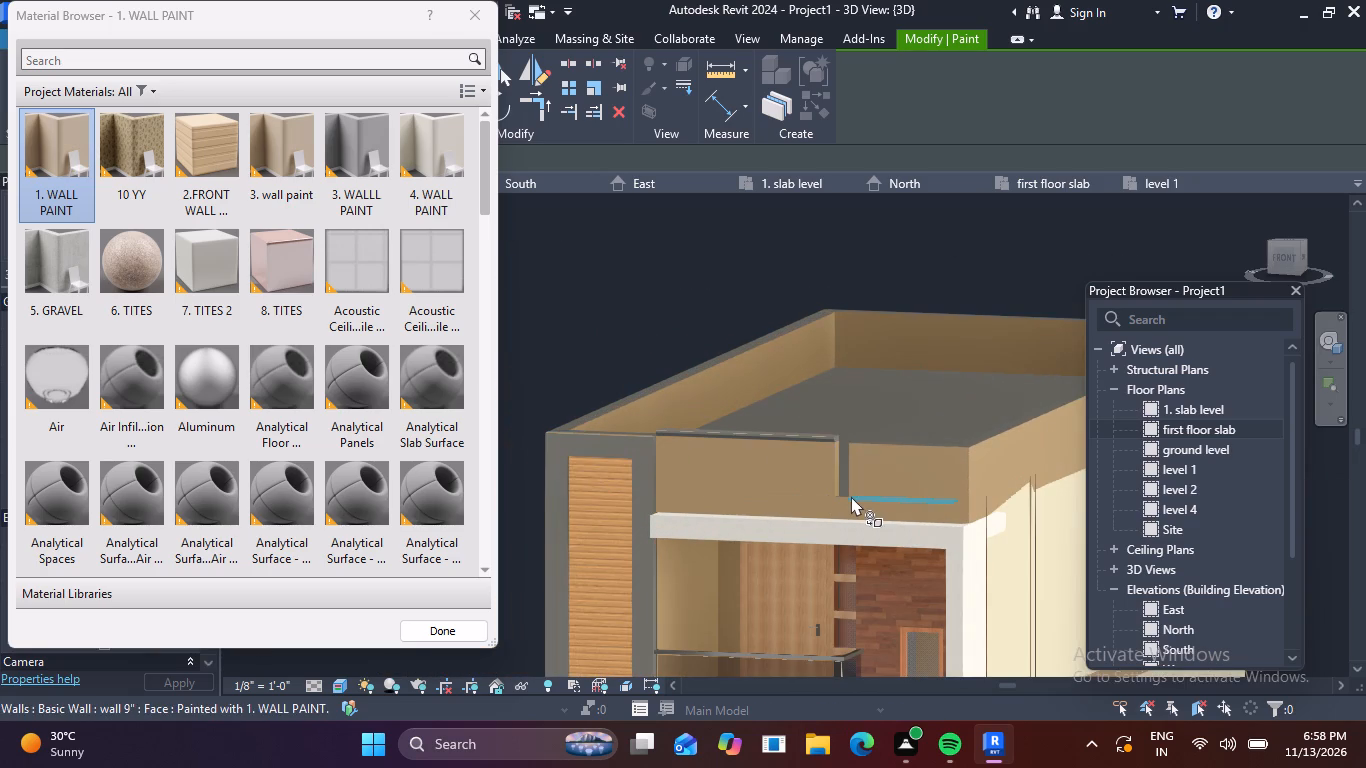
pyautogui.keyDown('shift'); pyautogui.moveTo(841, 455); pyautogui.dragTo(804, 721, button='middle'); pyautogui.keyUp('shift')
pyautogui.keyDown('shift'); pyautogui.scroll(1, 804, 720); pyautogui.keyUp('shift')
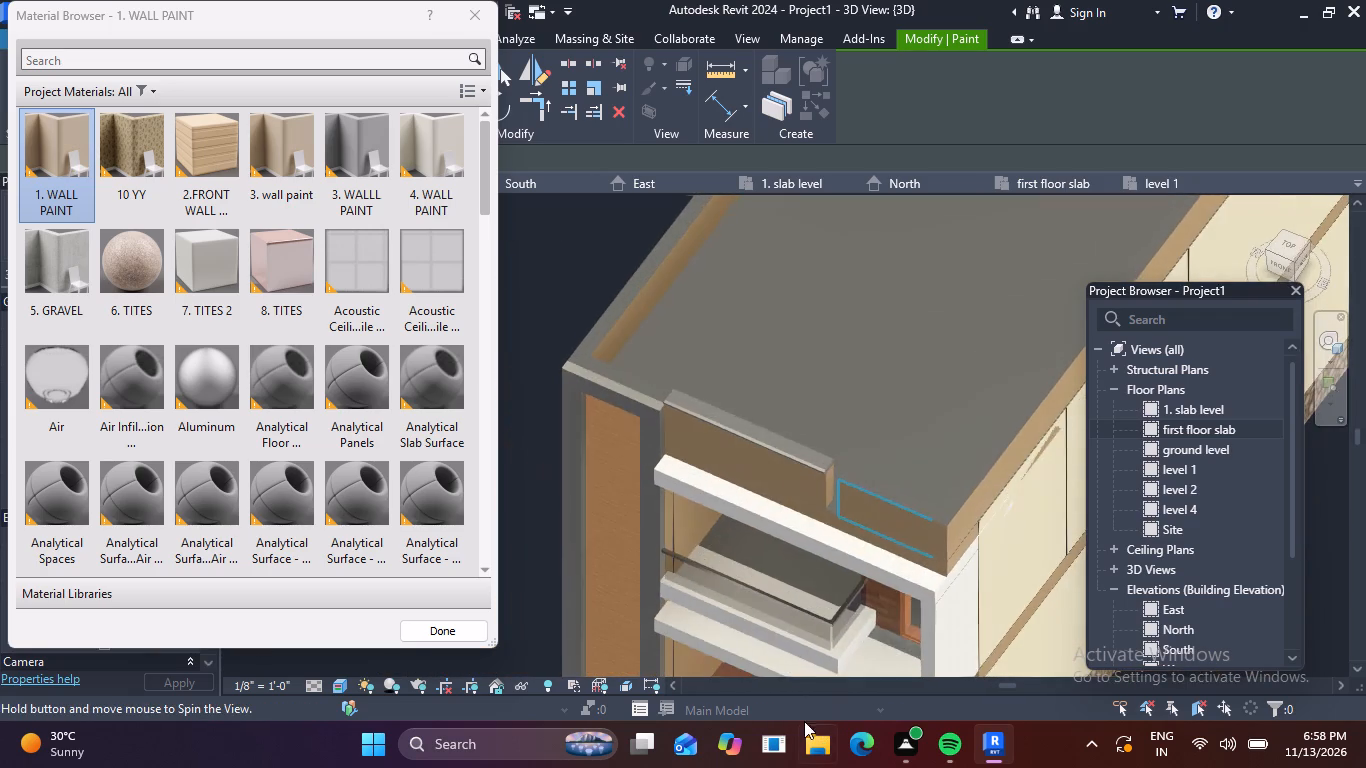
pyautogui.scroll(3, 979, 528)
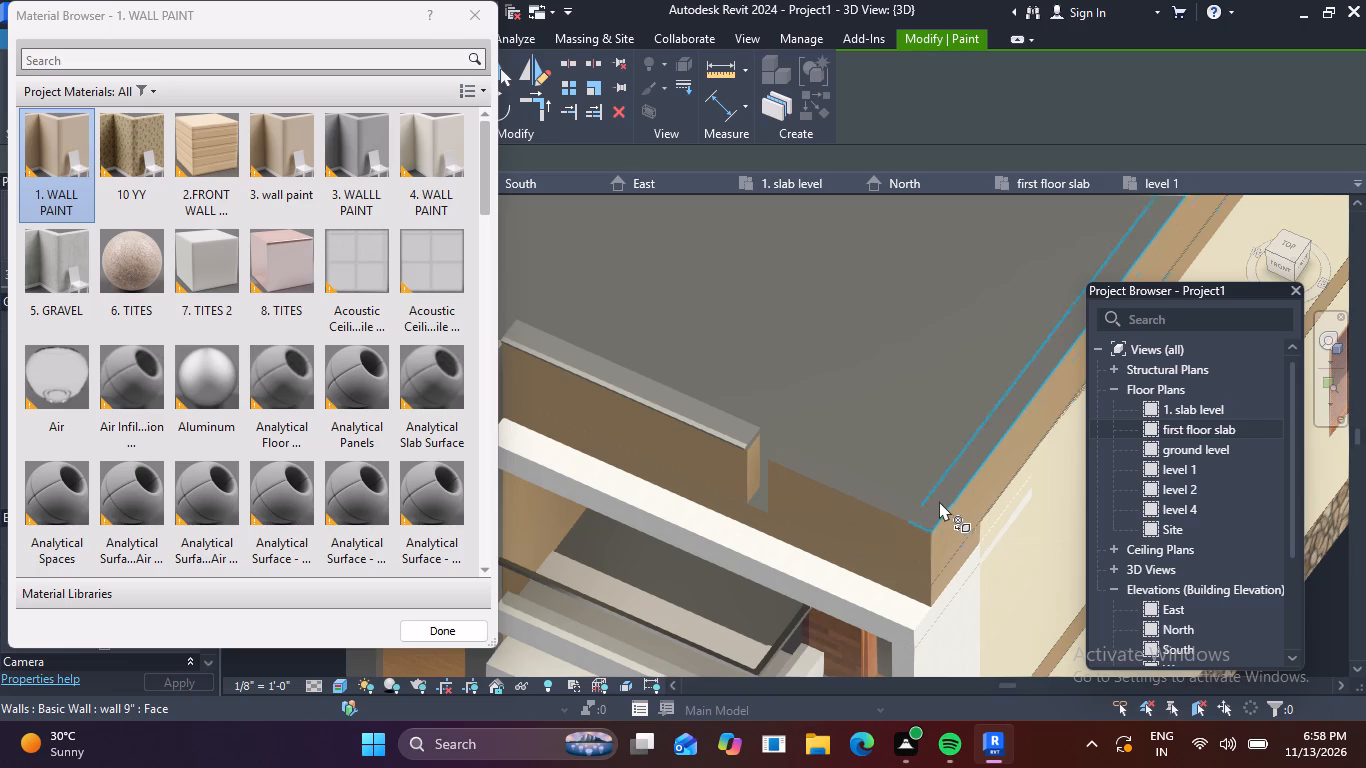
pyautogui.click(947, 490)
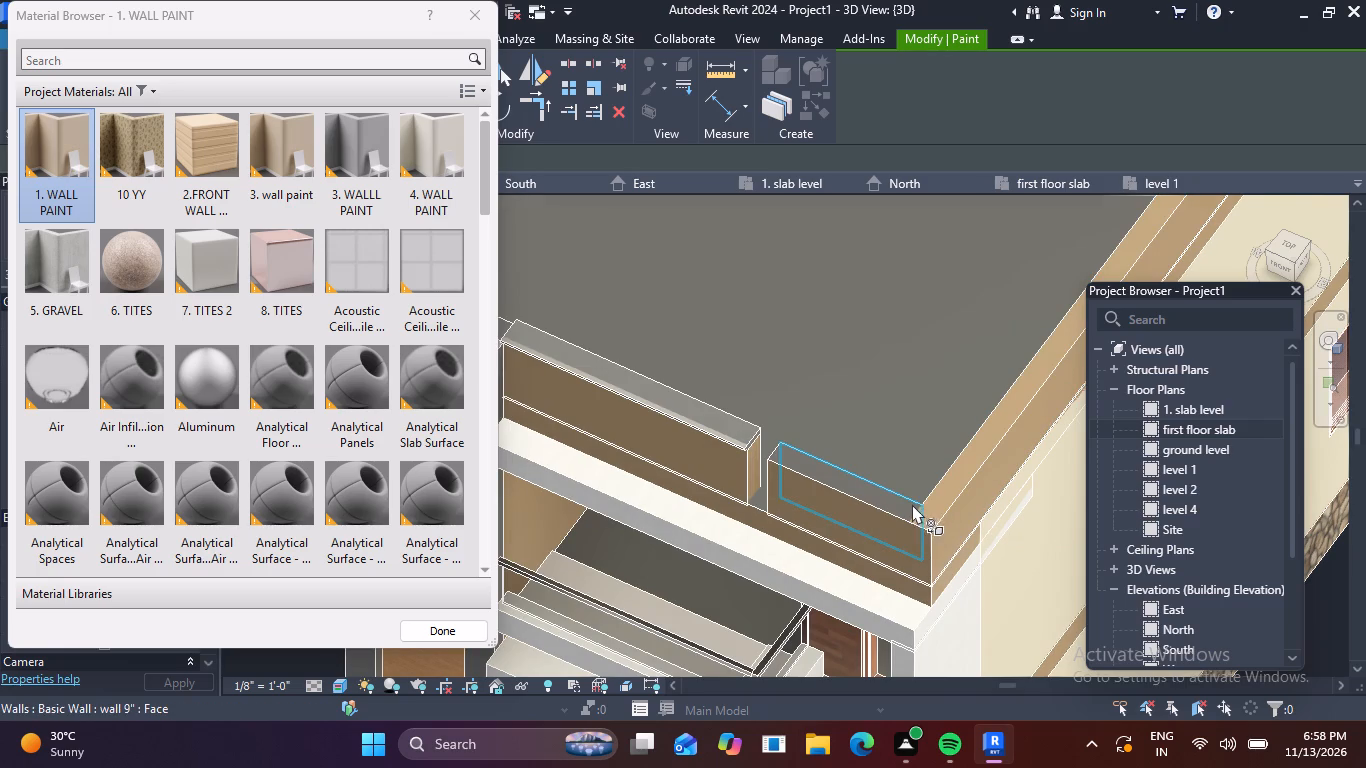
pyautogui.scroll(5, 890, 488)
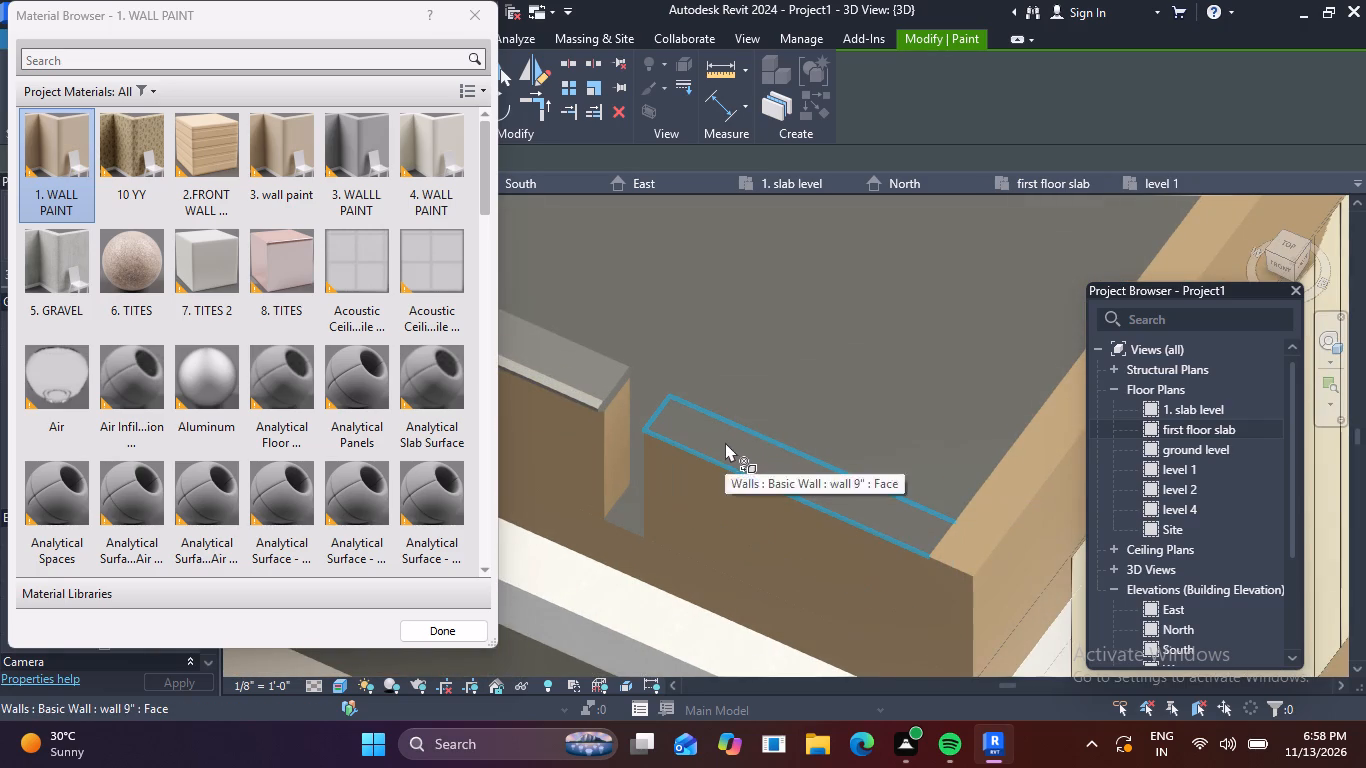
pyautogui.click(725, 441)
# Paint the tops of the west parapet and the adjoining front corner element with 1. WALL PAINT, and try the raised front piece's top.
pyautogui.scroll(-6, 754, 429)
pyautogui.scroll(-2, 834, 348)
pyautogui.moveTo(839, 356); pyautogui.dragTo(855, 652, button='middle')
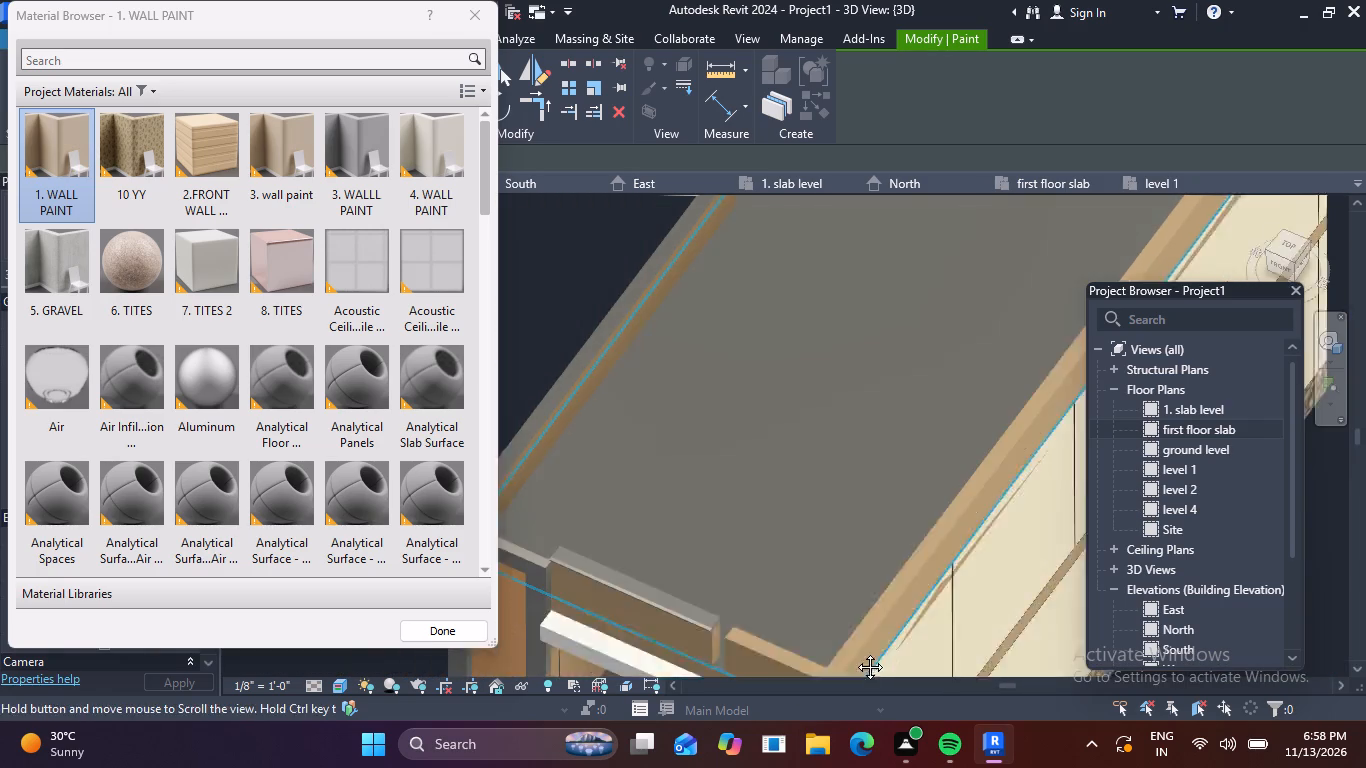
pyautogui.moveTo(855, 652); pyautogui.dragTo(856, 652, button='middle')
pyautogui.moveTo(750, 526); pyautogui.dragTo(939, 449, button='middle')
pyautogui.scroll(5, 757, 539)
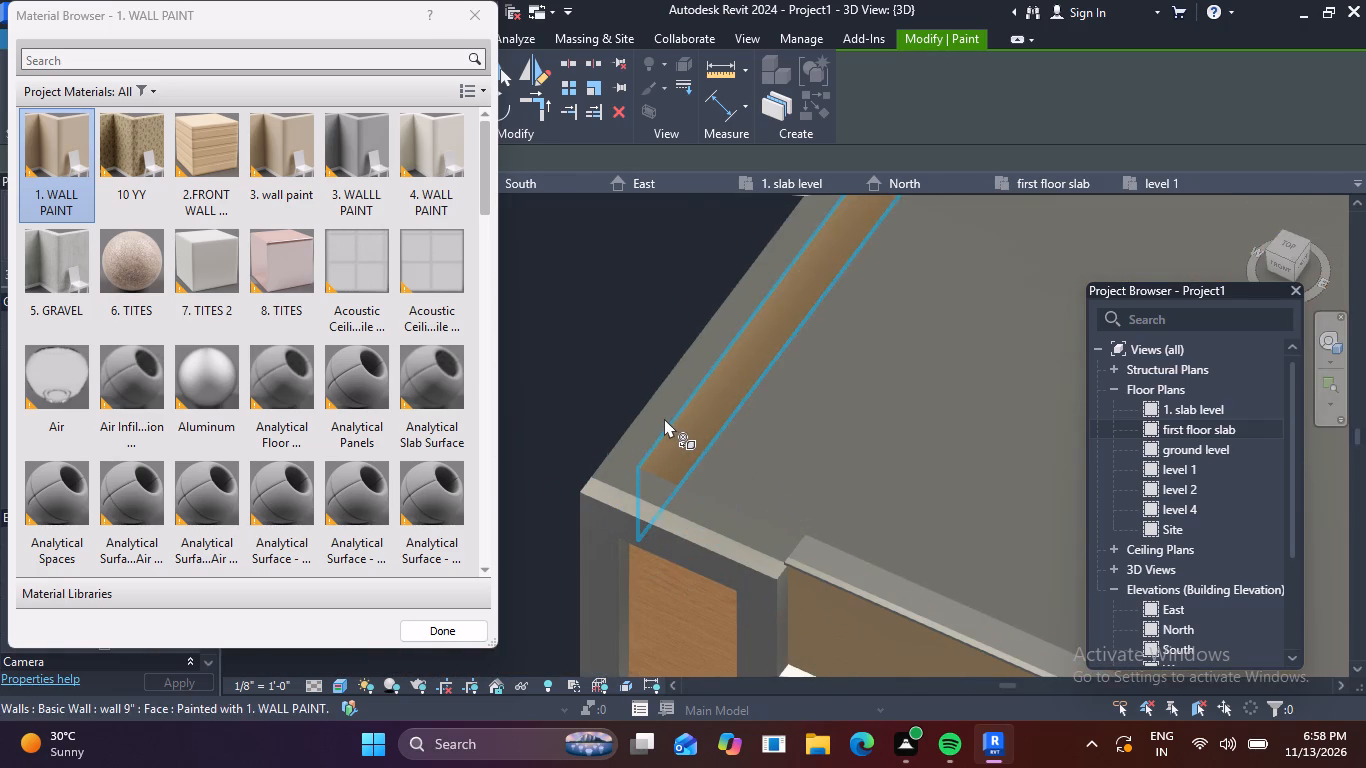
pyautogui.click(663, 411)
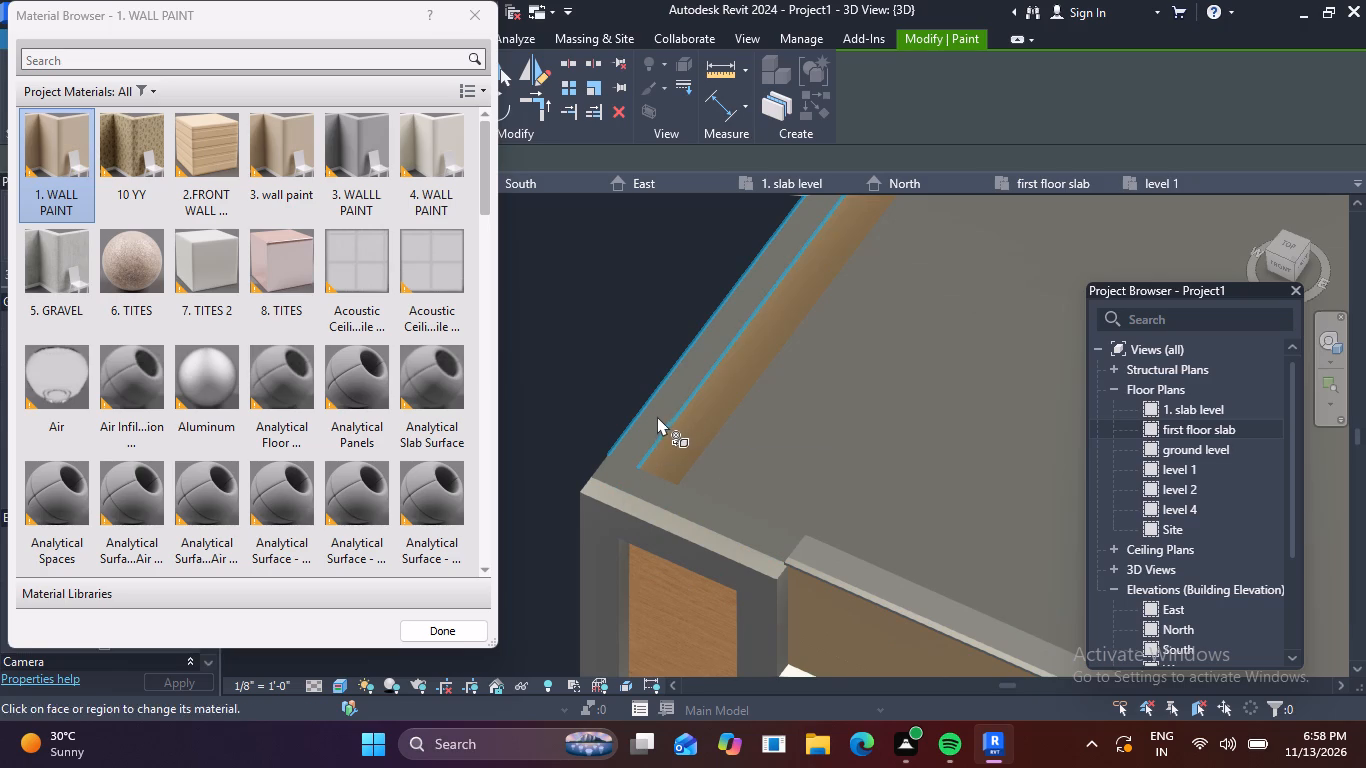
pyautogui.click(669, 487)
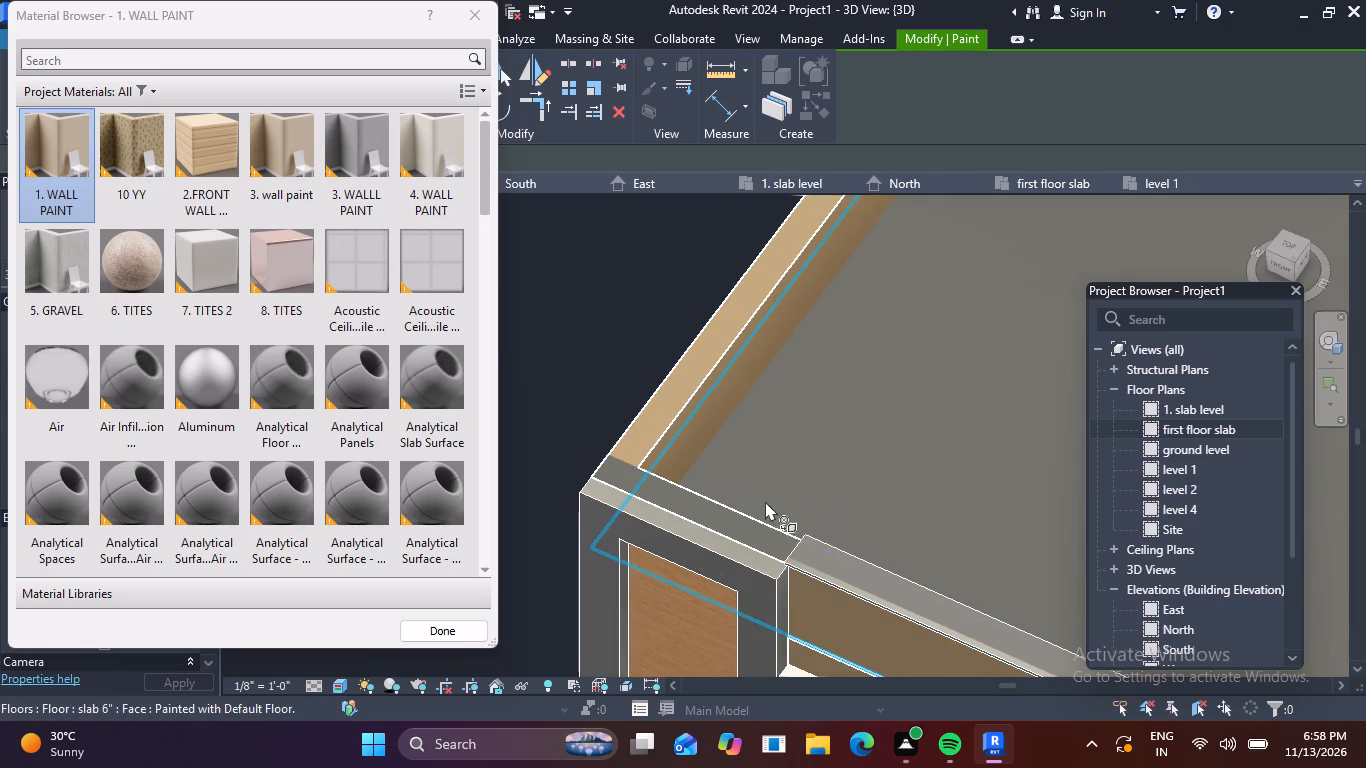
pyautogui.click(746, 527)
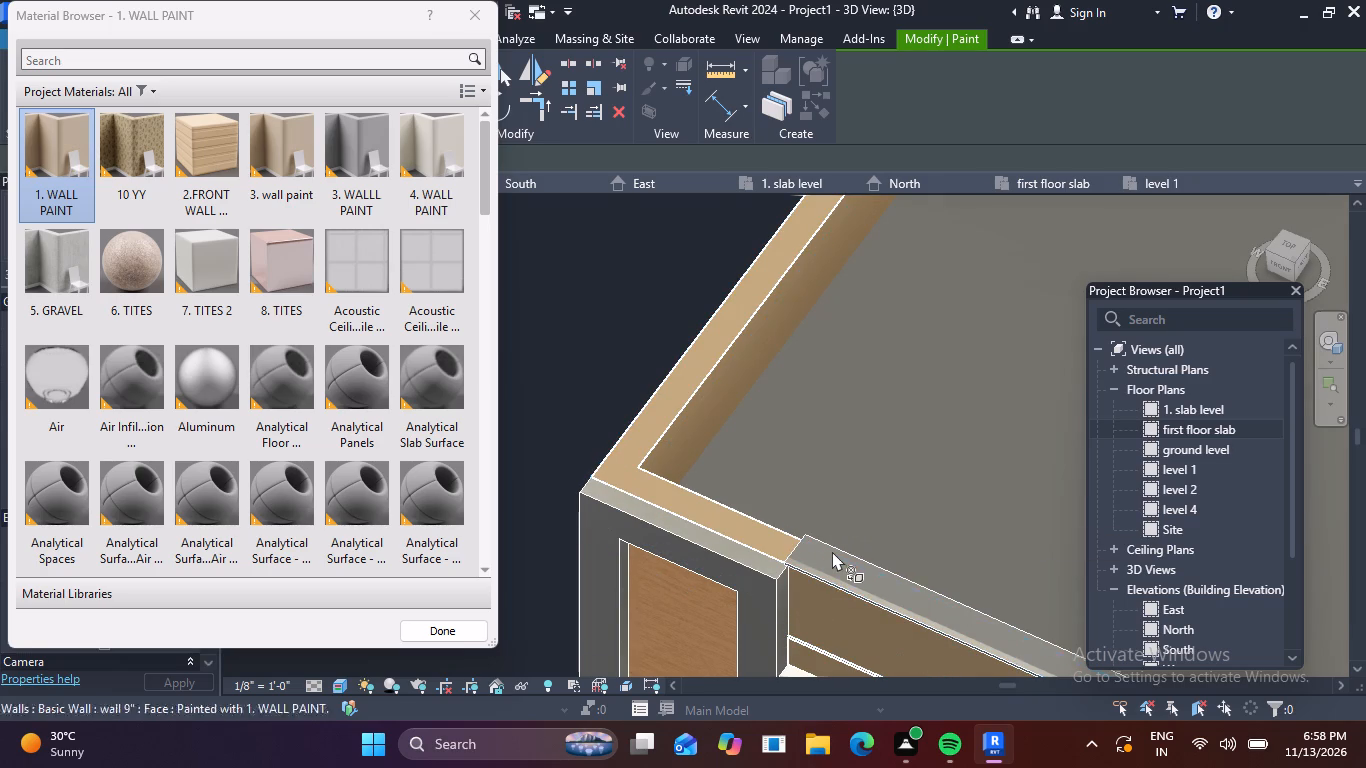
pyautogui.click(839, 564)
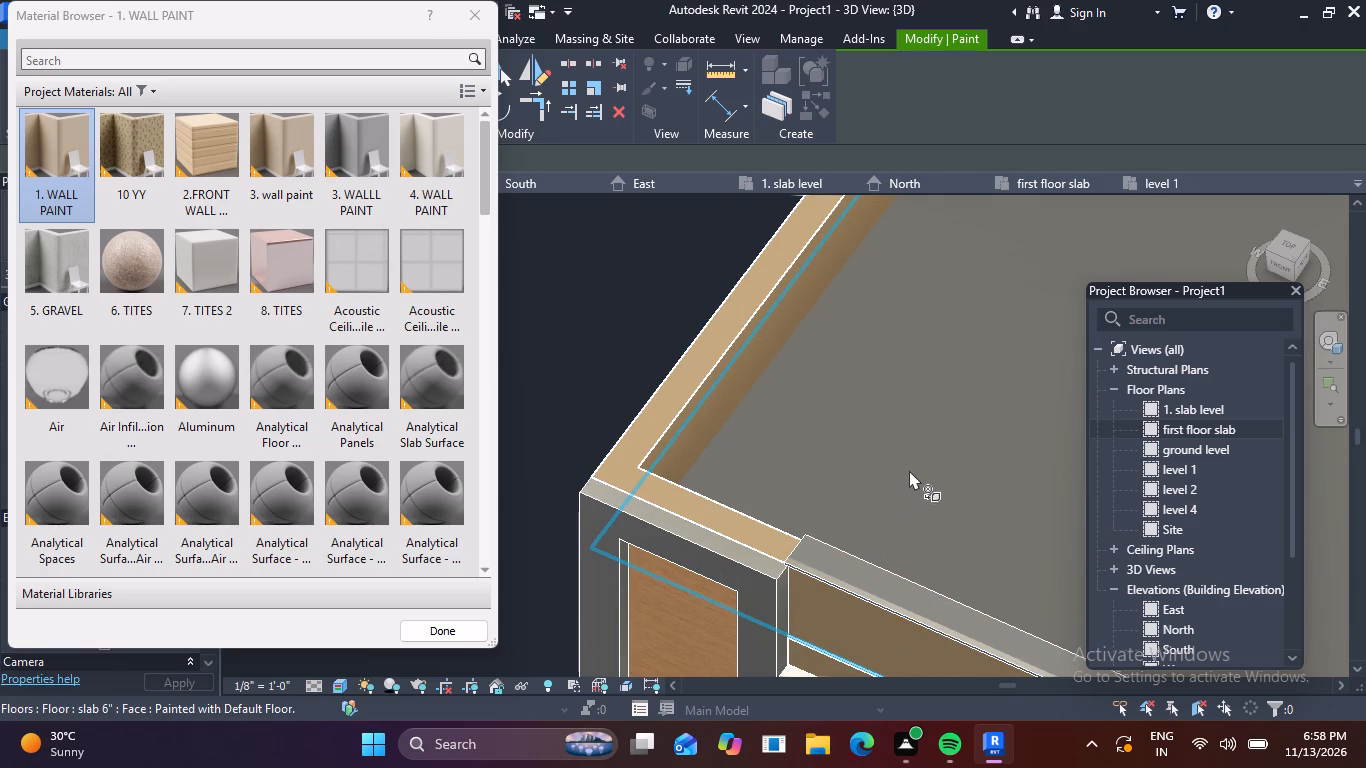
# Apply 1. WALL PAINT to the top face and inner face of the rear parapet wall.
pyautogui.scroll(-3, 924, 463)
pyautogui.moveTo(921, 463); pyautogui.dragTo(670, 389, button='middle')
pyautogui.scroll(1, 670, 389)
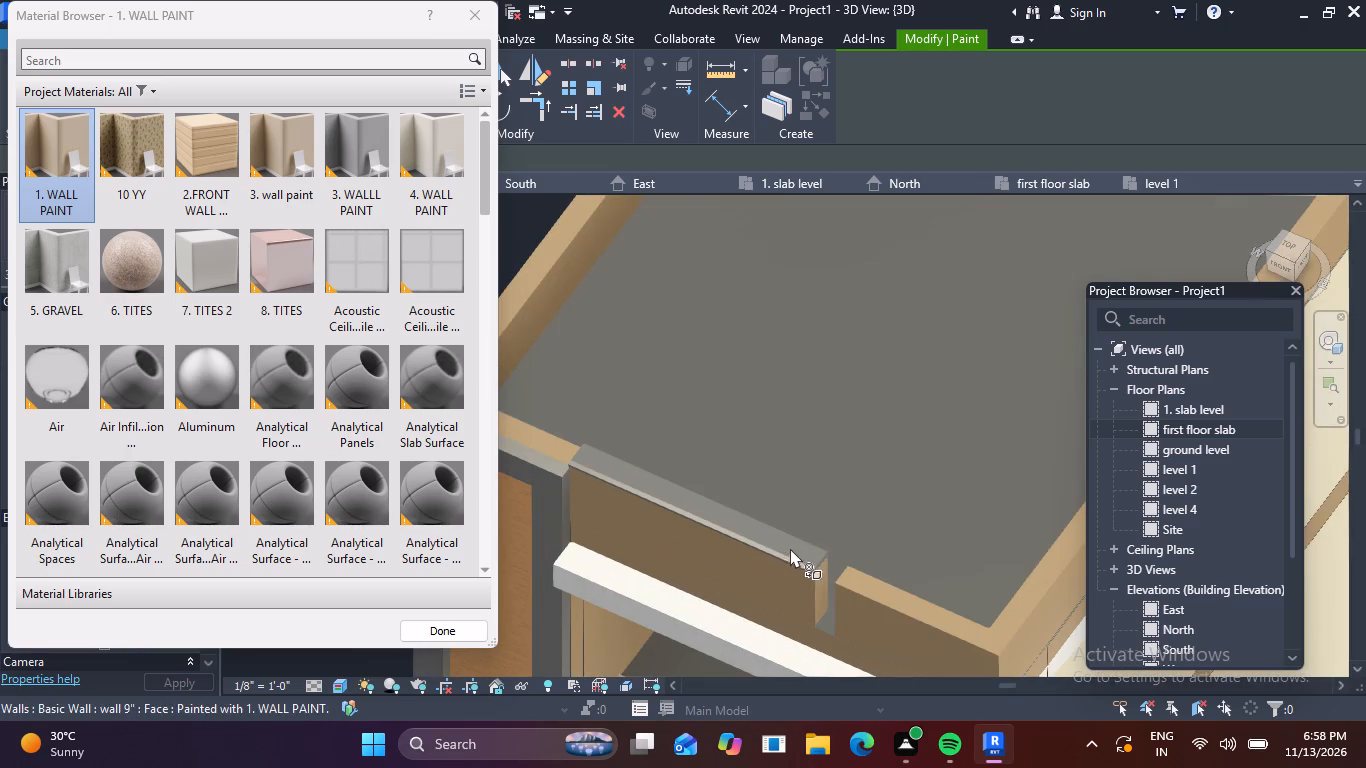
pyautogui.scroll(-5, 915, 408)
pyautogui.moveTo(935, 342); pyautogui.dragTo(800, 645, button='middle')
pyautogui.moveTo(1077, 337); pyautogui.dragTo(1072, 339, button='middle')
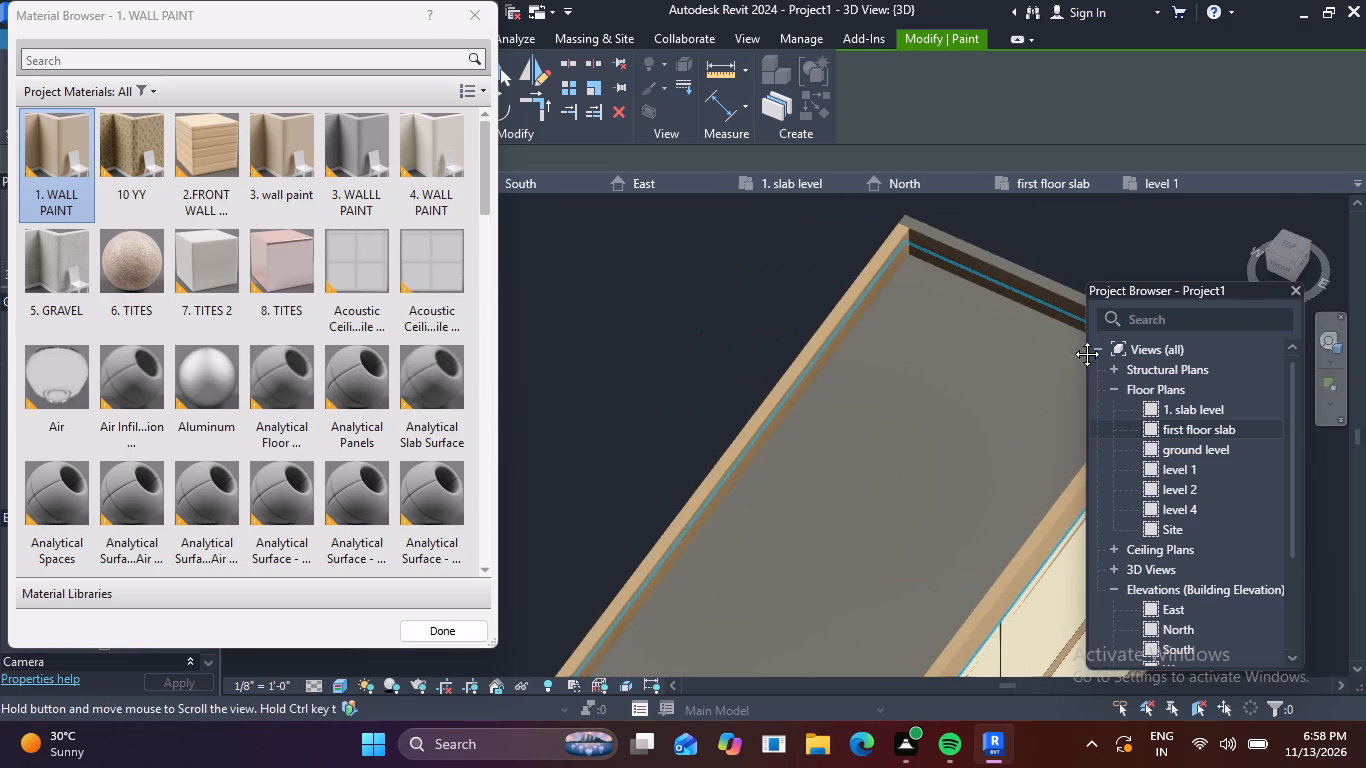
pyautogui.moveTo(1072, 339); pyautogui.dragTo(735, 500, button='middle')
pyautogui.scroll(2, 800, 462)
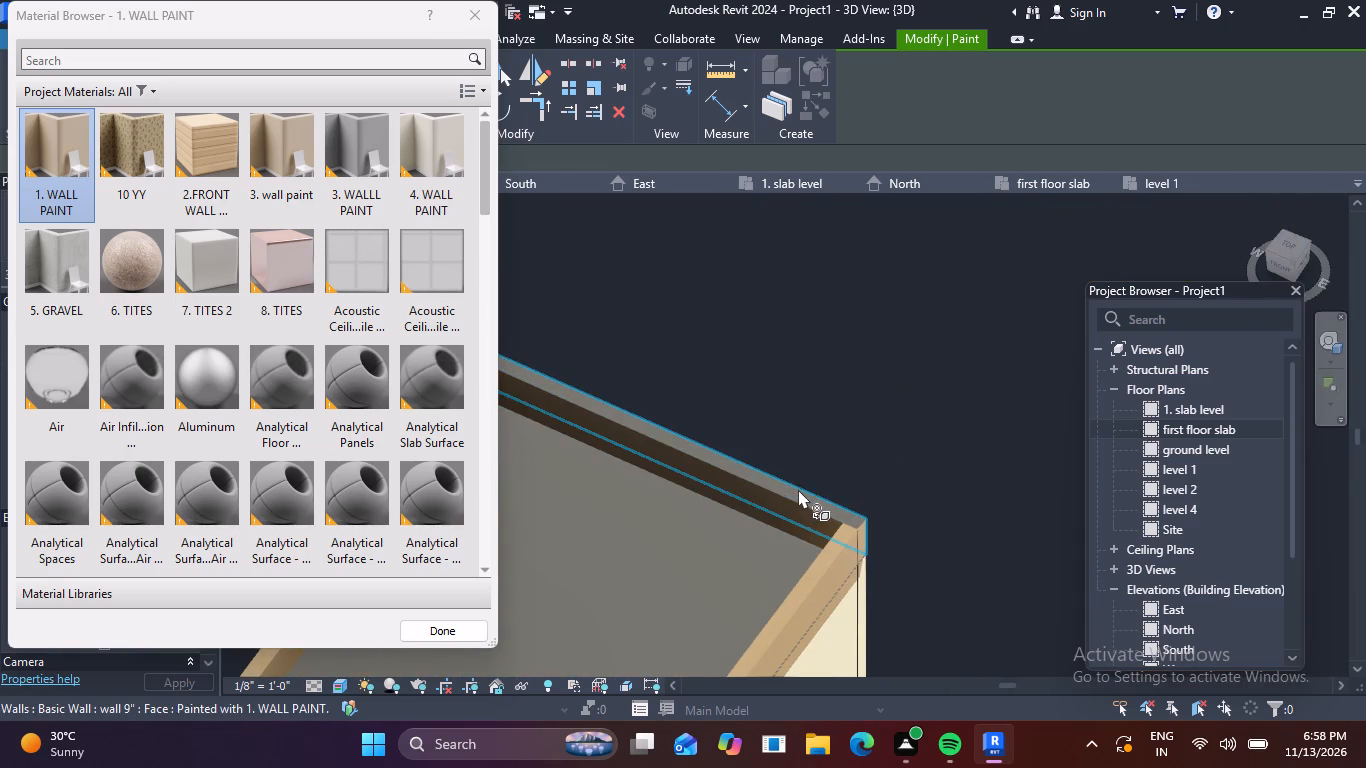
pyautogui.scroll(-2, 919, 381)
pyautogui.moveTo(920, 381); pyautogui.dragTo(1035, 400, button='middle')
pyautogui.scroll(3, 978, 474)
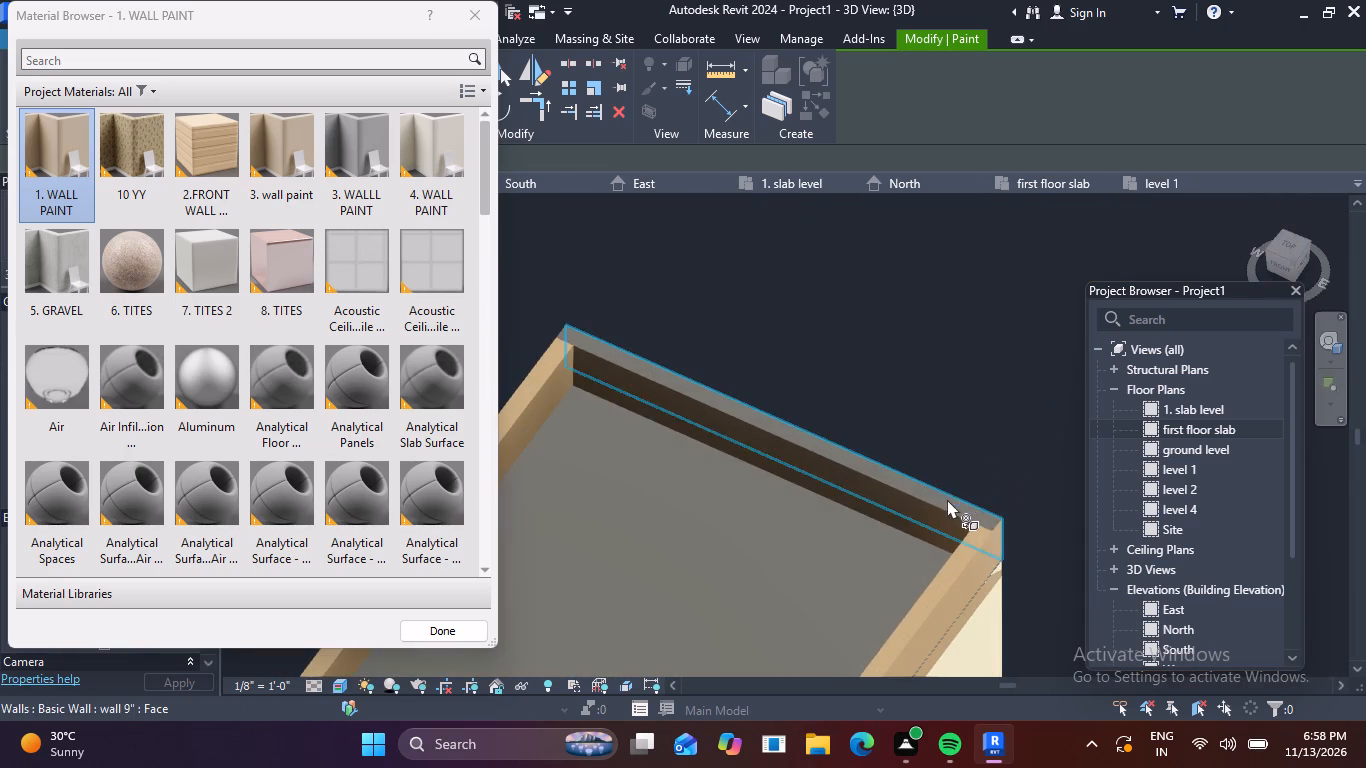
pyautogui.scroll(3, 951, 504)
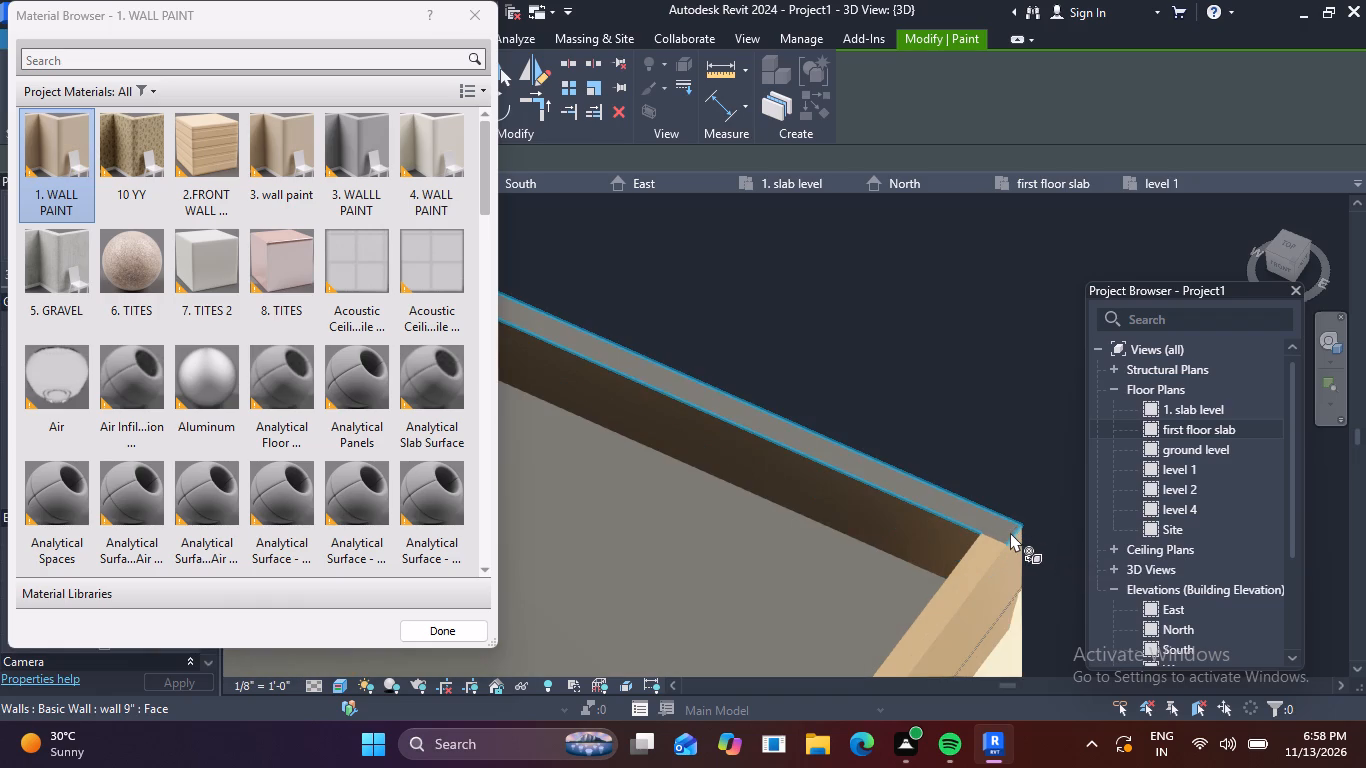
pyautogui.click(1010, 532)
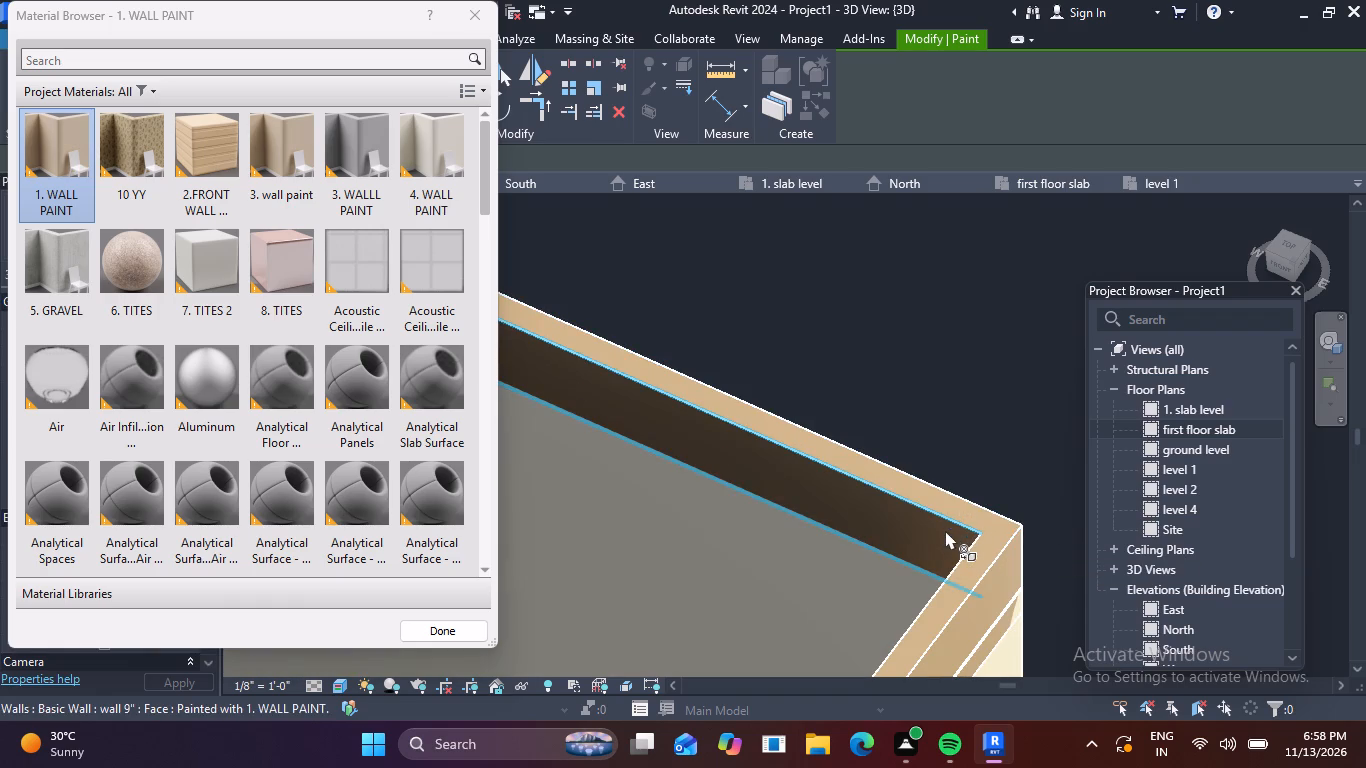
pyautogui.click(945, 530)
# Paint the rear parapet wall's outer face with 1. WALL PAINT and end the Paint tool.
pyautogui.scroll(-3, 1035, 408)
pyautogui.moveTo(1032, 412); pyautogui.dragTo(836, 517, button='middle')
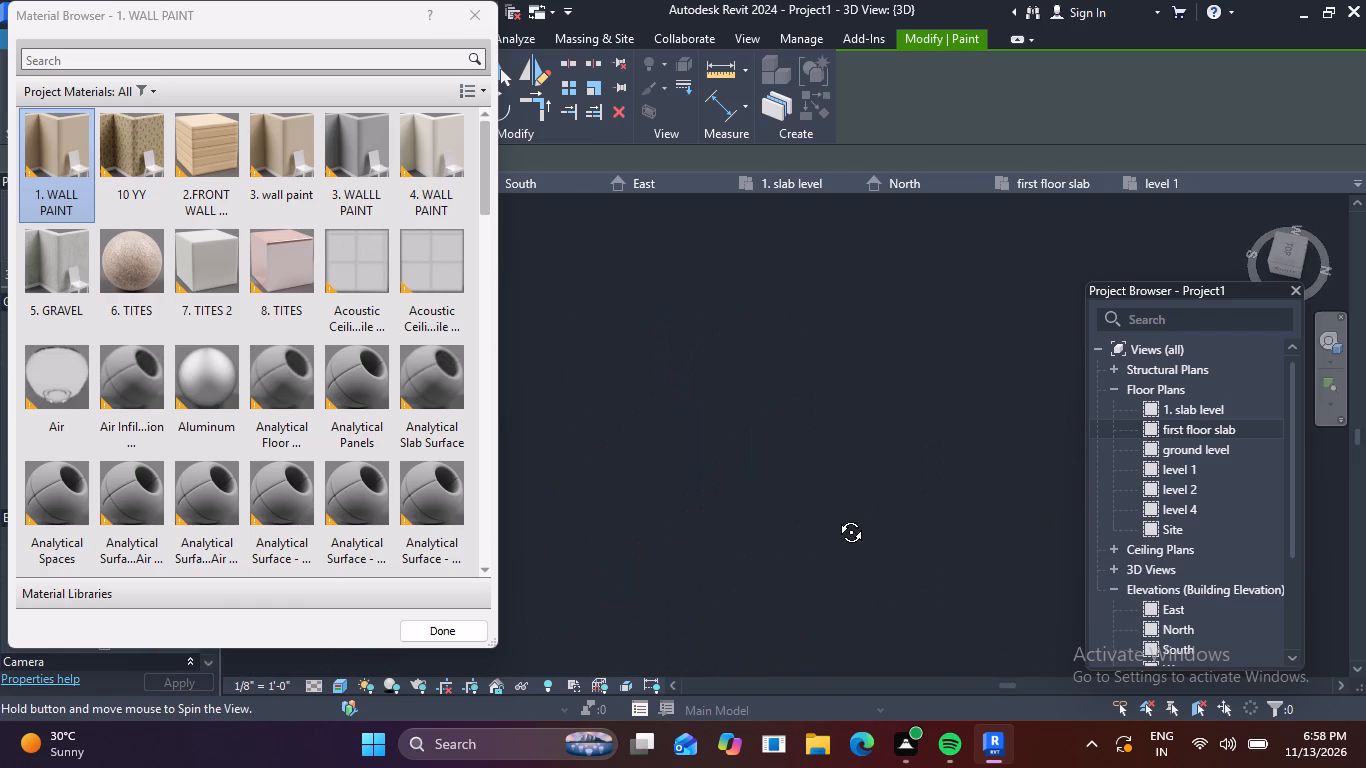
pyautogui.scroll(-7, 845, 483)
pyautogui.moveTo(859, 519); pyautogui.dragTo(972, 243, button='middle')
pyautogui.scroll(1, 987, 226)
pyautogui.moveTo(879, 457); pyautogui.dragTo(867, 455, button='middle')
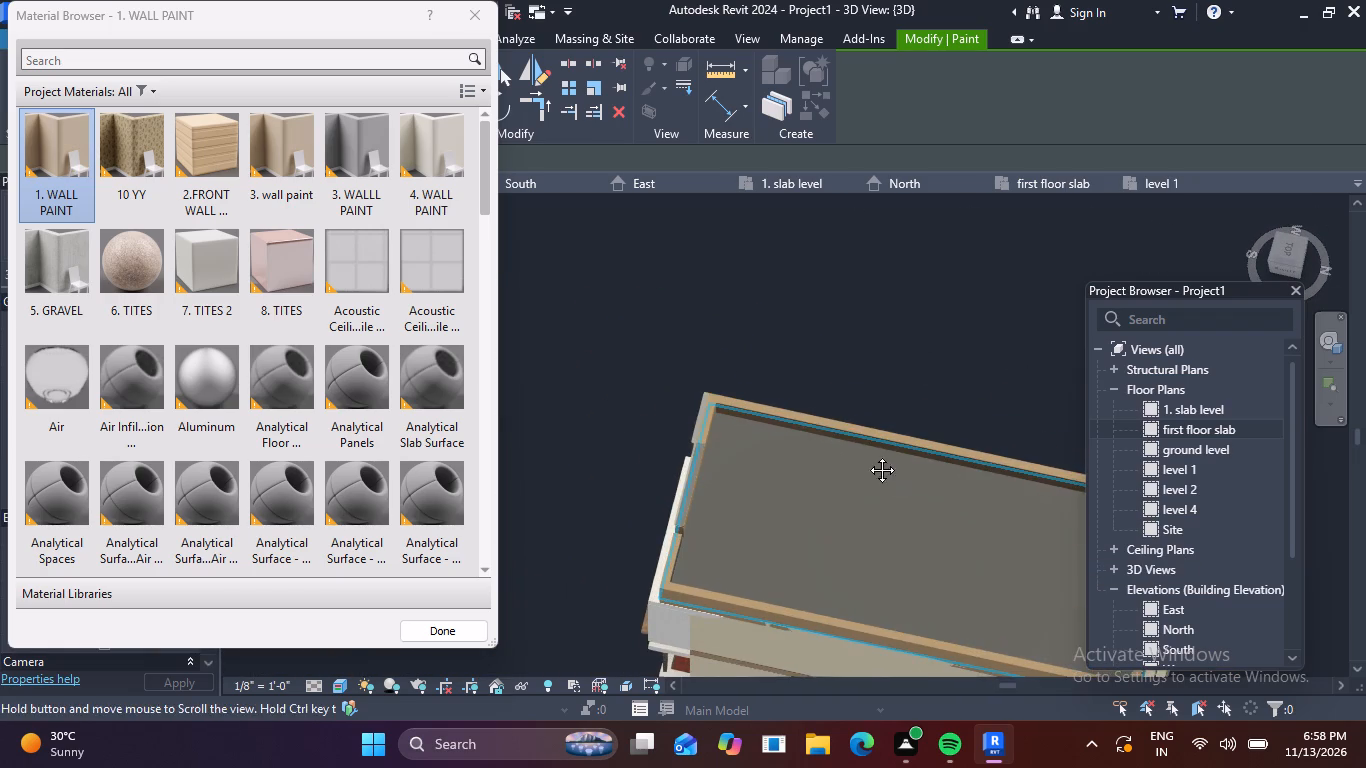
pyautogui.moveTo(867, 455); pyautogui.dragTo(712, 340, button='middle')
pyautogui.scroll(-2, 896, 445)
pyautogui.keyDown('shift'); pyautogui.moveTo(903, 472); pyautogui.dragTo(817, 332, button='middle'); pyautogui.keyUp('shift')
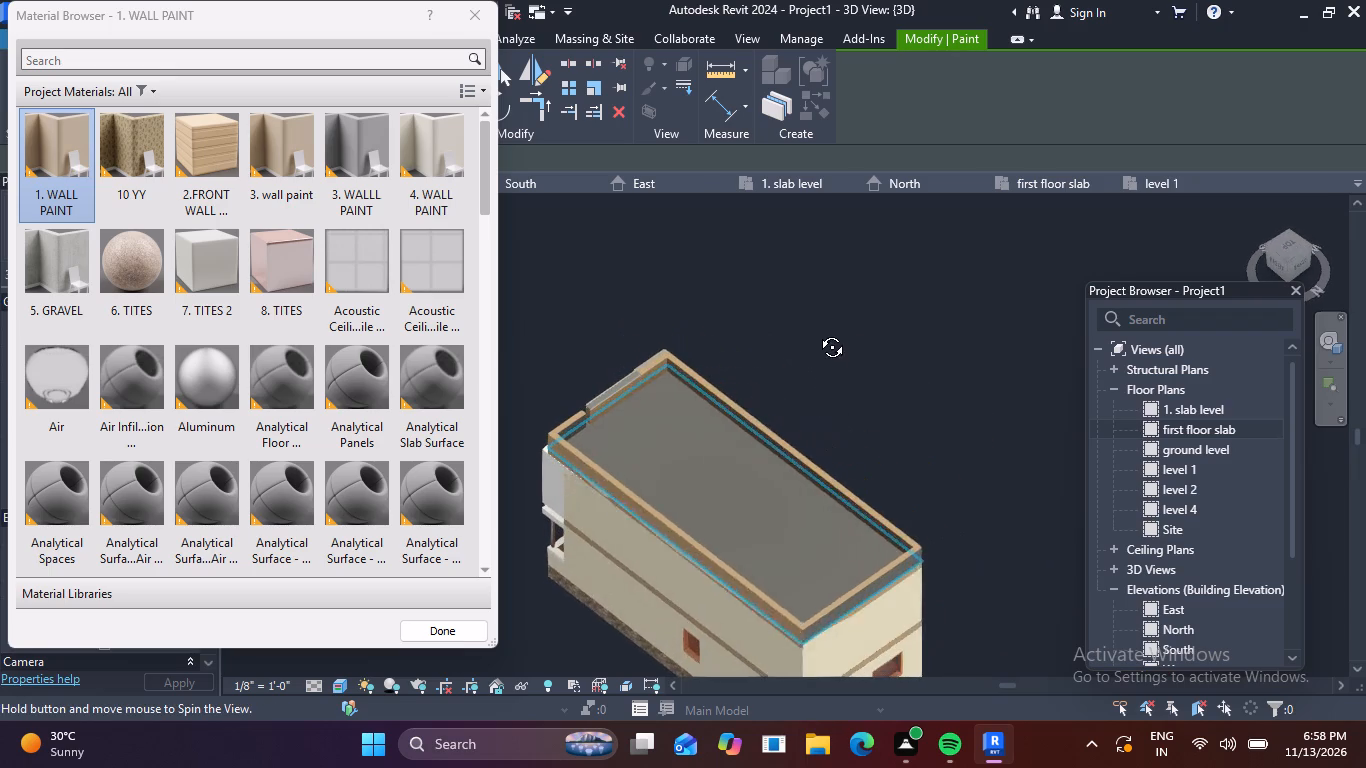
pyautogui.keyDown('shift'); pyautogui.moveTo(817, 332); pyautogui.dragTo(823, 312, button='middle'); pyautogui.keyUp('shift')
pyautogui.keyDown('shift'); pyautogui.moveTo(878, 493); pyautogui.dragTo(829, 316, button='middle'); pyautogui.keyUp('shift')
pyautogui.keyDown('shift'); pyautogui.scroll(1, 834, 352); pyautogui.keyUp('shift')
pyautogui.scroll(4, 807, 471)
pyautogui.click(806, 466)
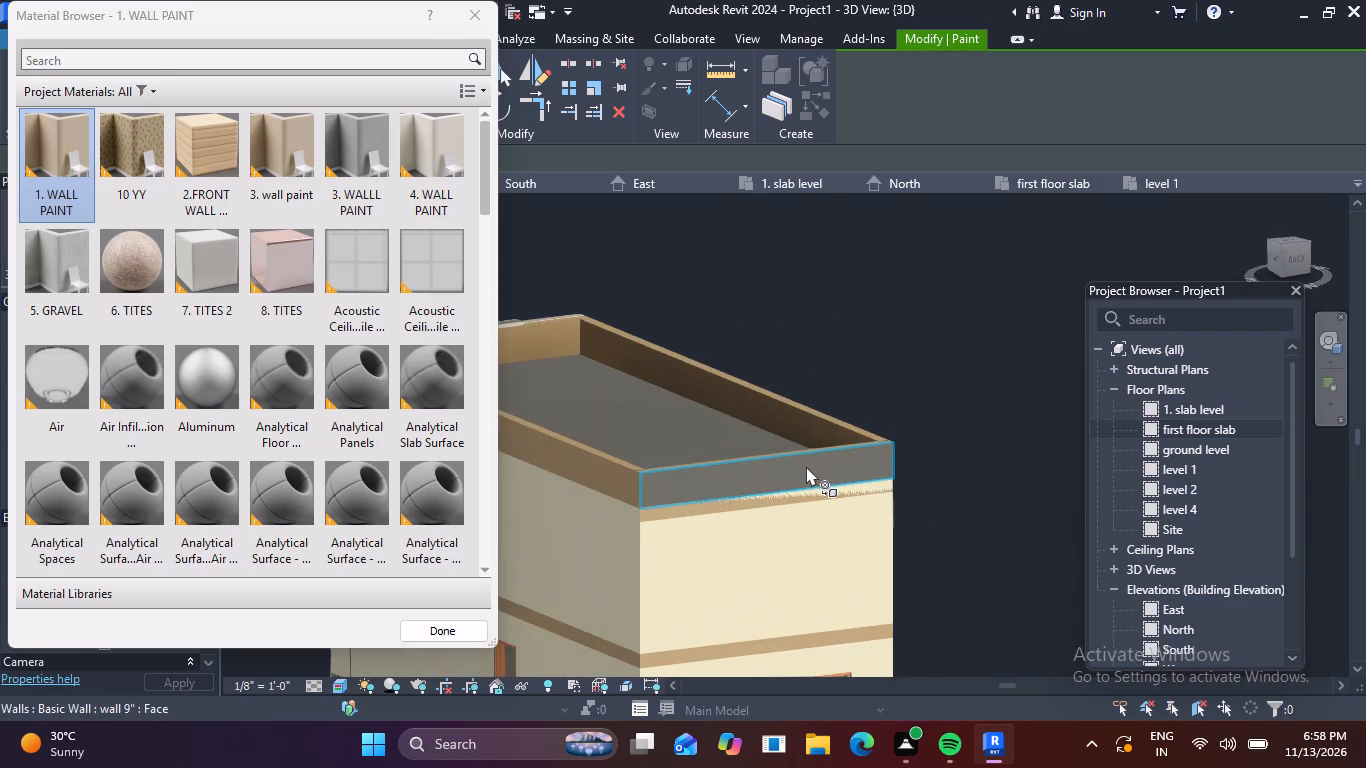
pyautogui.scroll(-5, 989, 330)
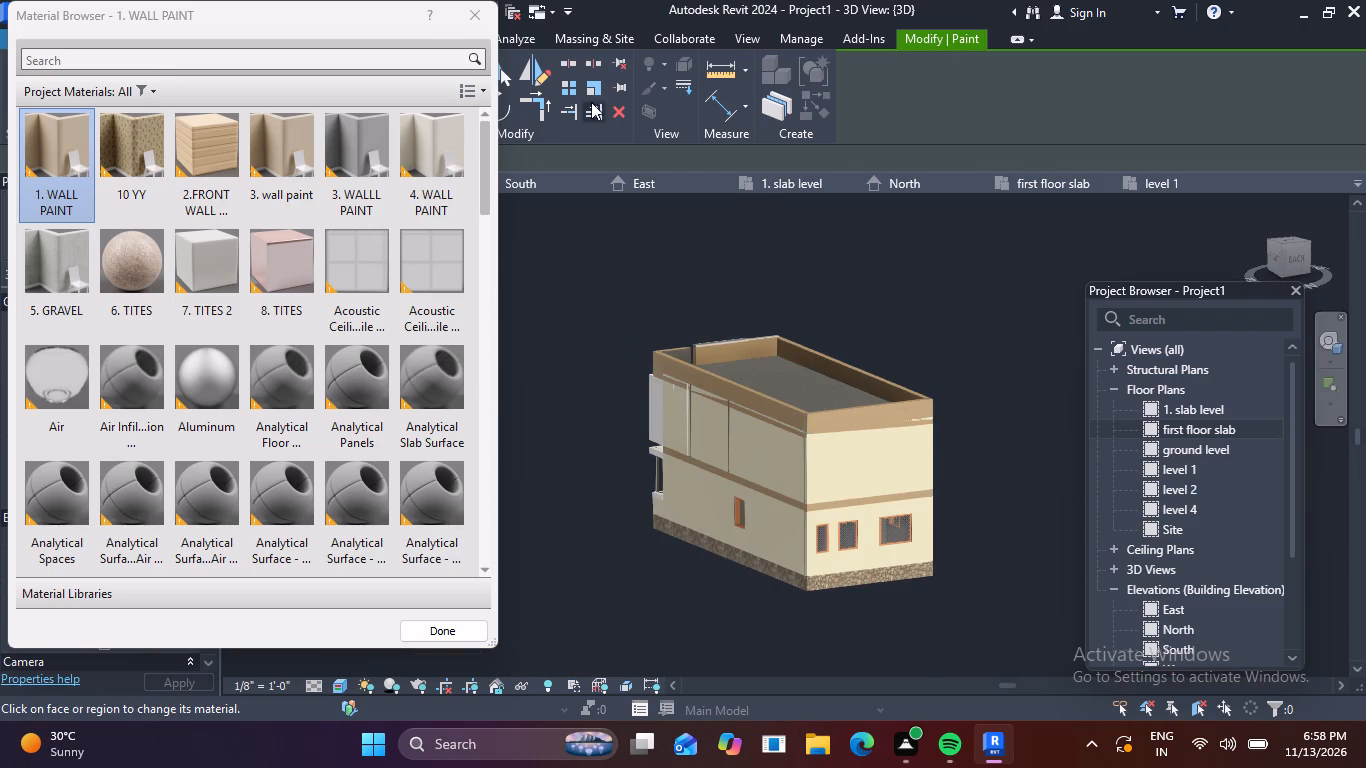
pyautogui.click(479, 15)
# Restart the Paint tool with 1. WALL PAINT and paint the outer face of the west parapet wall.
pyautogui.scroll(-4, 788, 336)
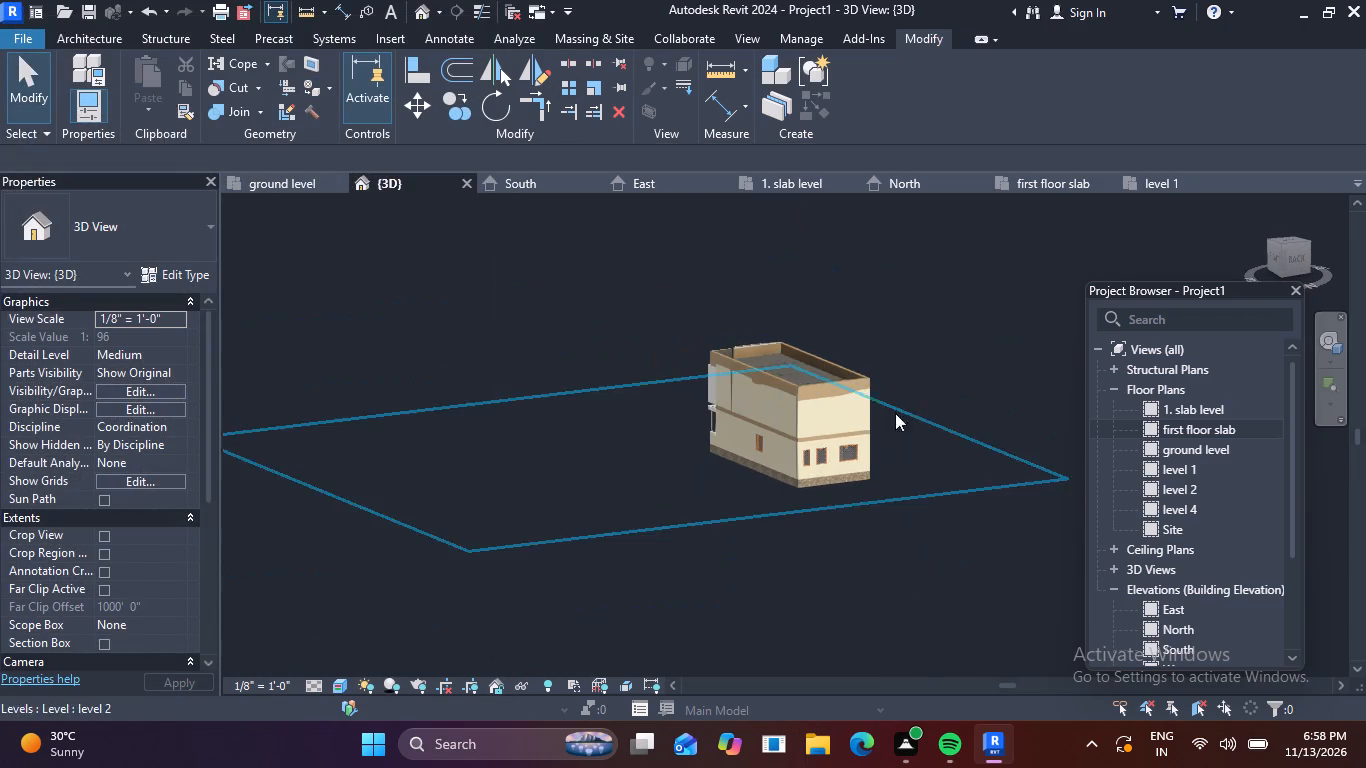
pyautogui.keyDown('shift'); pyautogui.moveTo(795, 392); pyautogui.dragTo(496, 371, button='middle'); pyautogui.keyUp('shift')
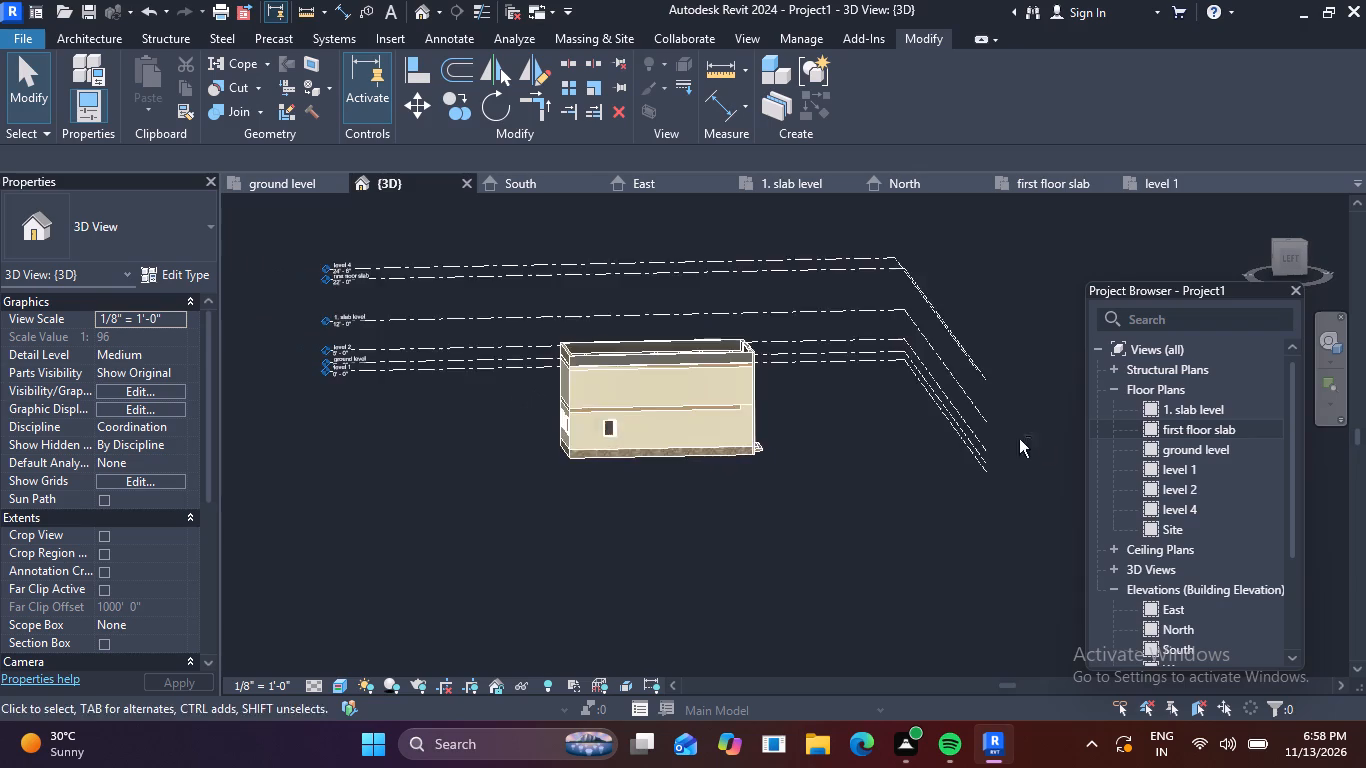
pyautogui.keyDown('shift'); pyautogui.moveTo(934, 447); pyautogui.dragTo(694, 430, button='middle'); pyautogui.keyUp('shift')
pyautogui.scroll(3, 794, 362)
pyautogui.moveTo(634, 388); pyautogui.dragTo(706, 433, button='middle')
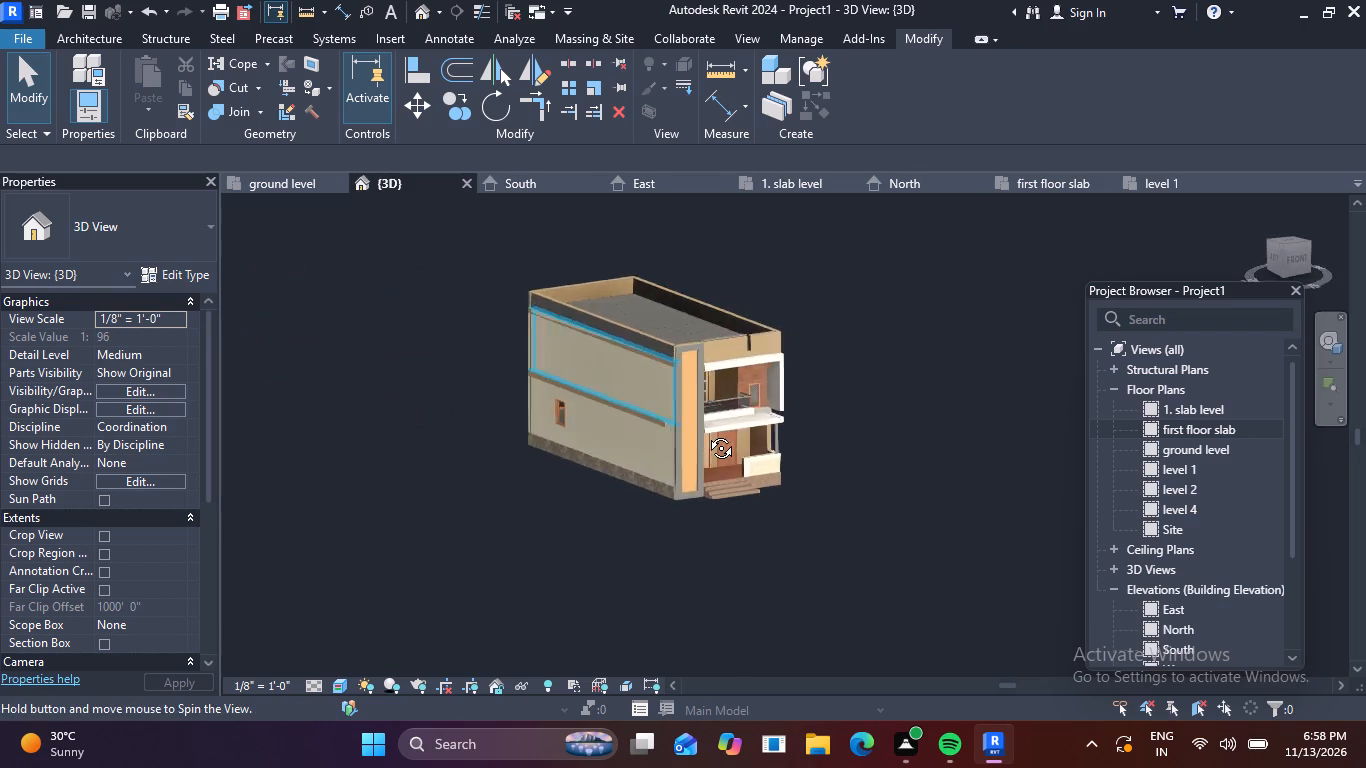
pyautogui.moveTo(706, 433); pyautogui.dragTo(772, 404, button='middle')
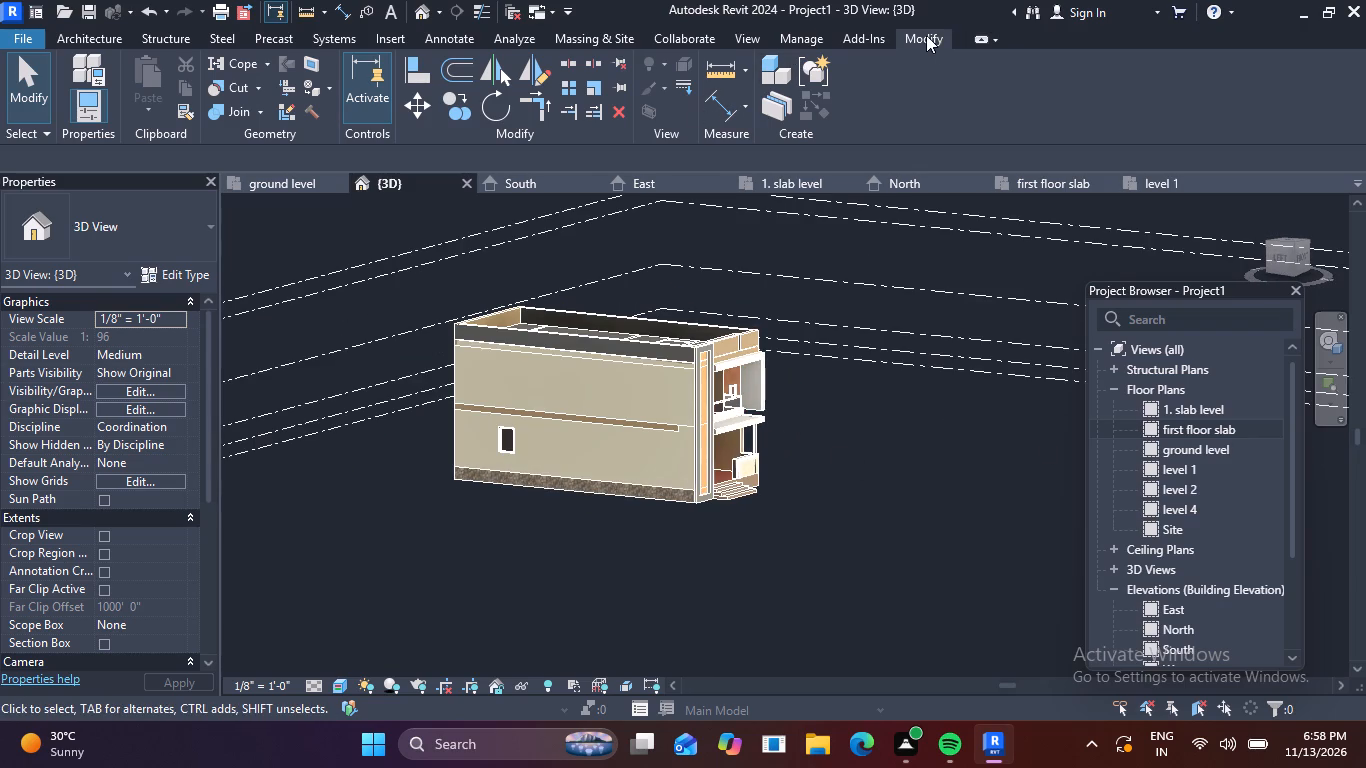
pyautogui.click(310, 88)
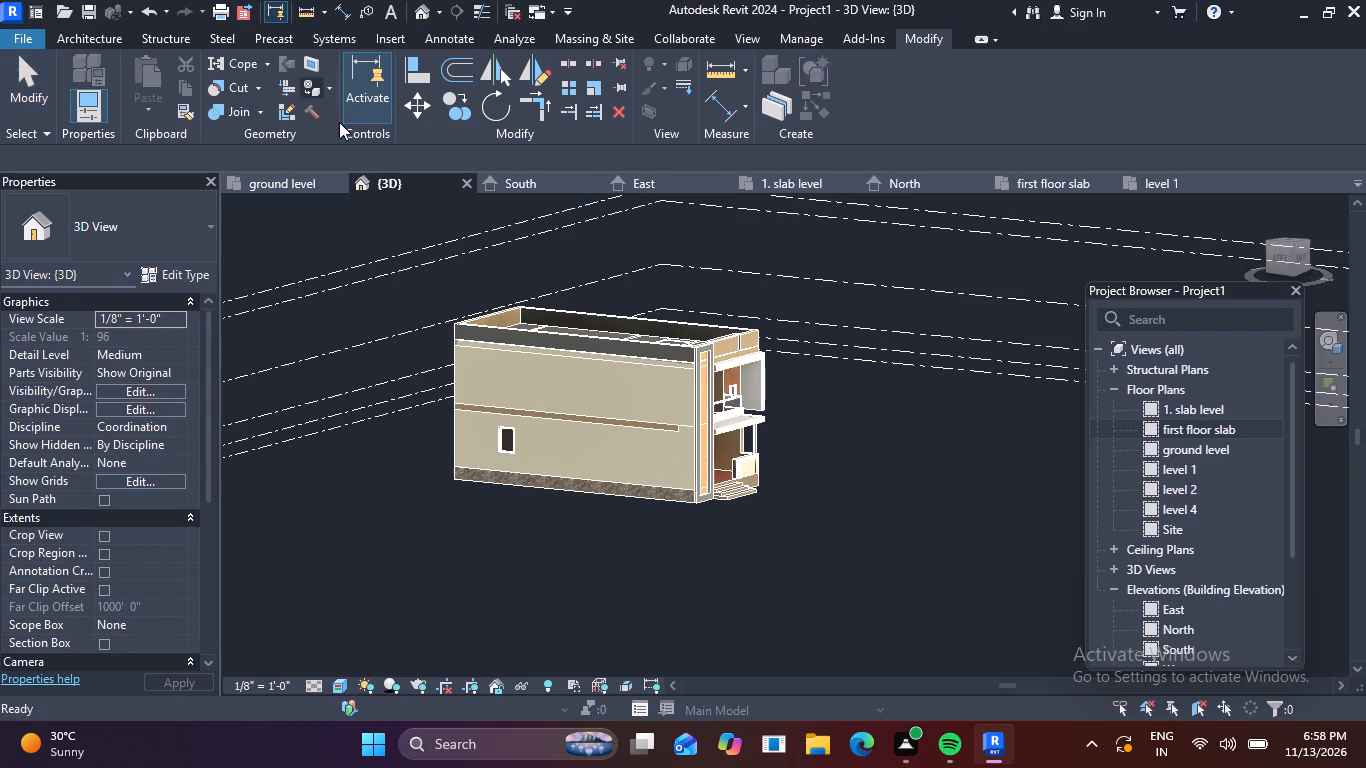
pyautogui.click(68, 139)
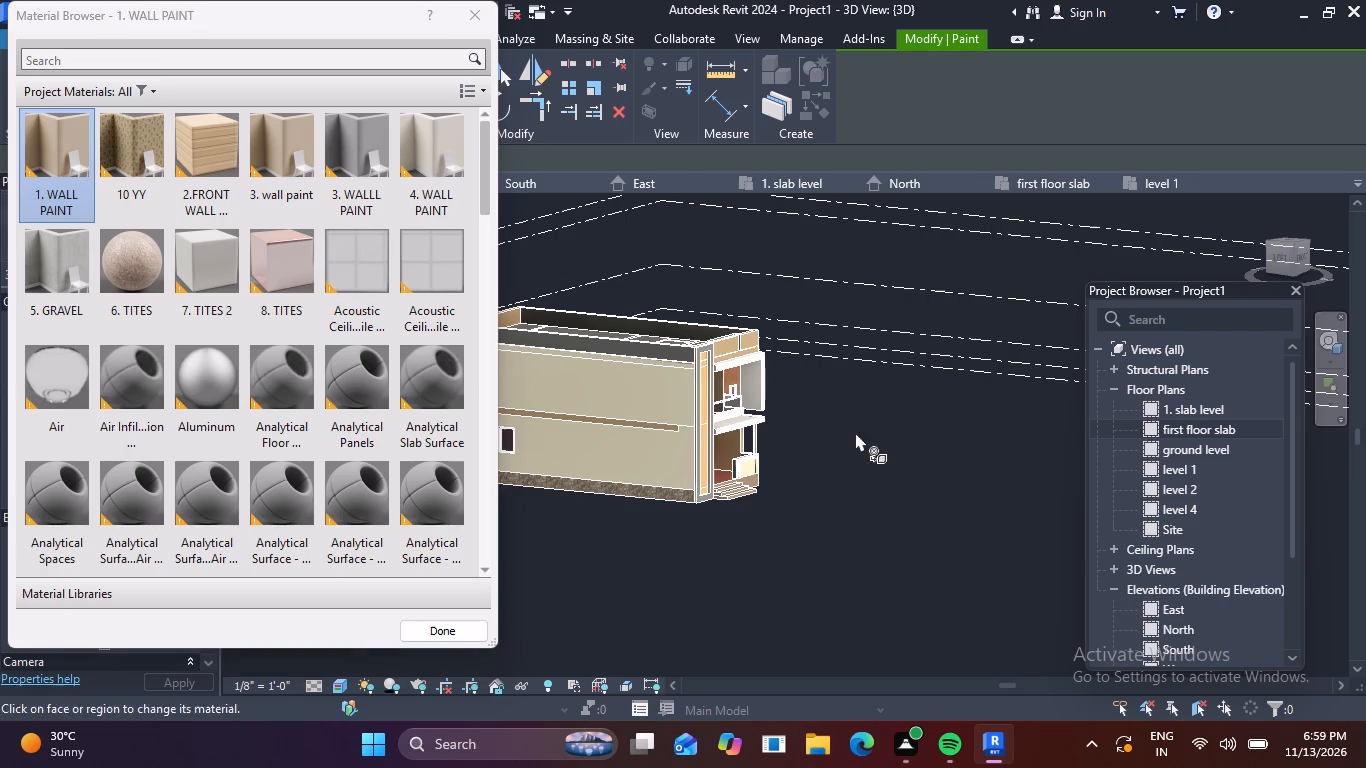
pyautogui.scroll(4, 675, 348)
pyautogui.click(654, 347)
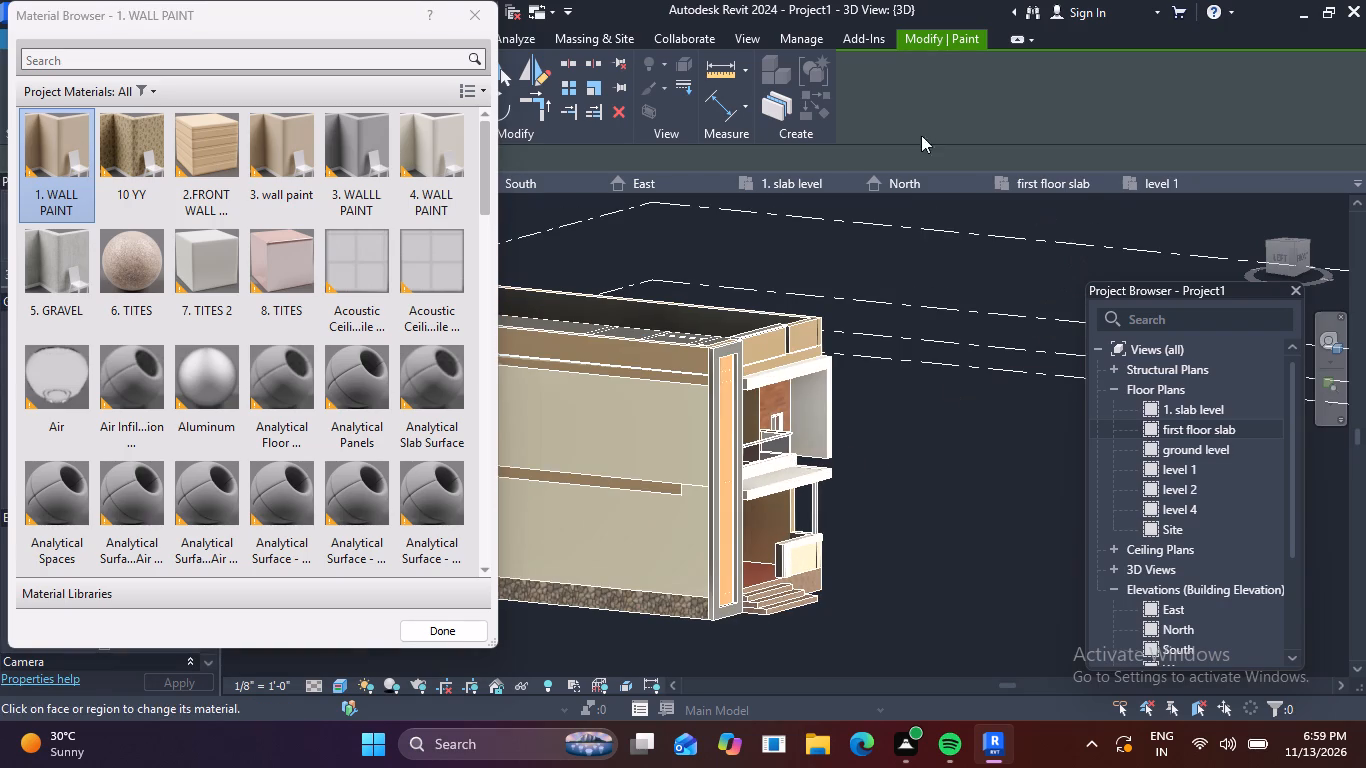
# Close the Material Browser and end the Paint tool.
pyautogui.click(490, 12)
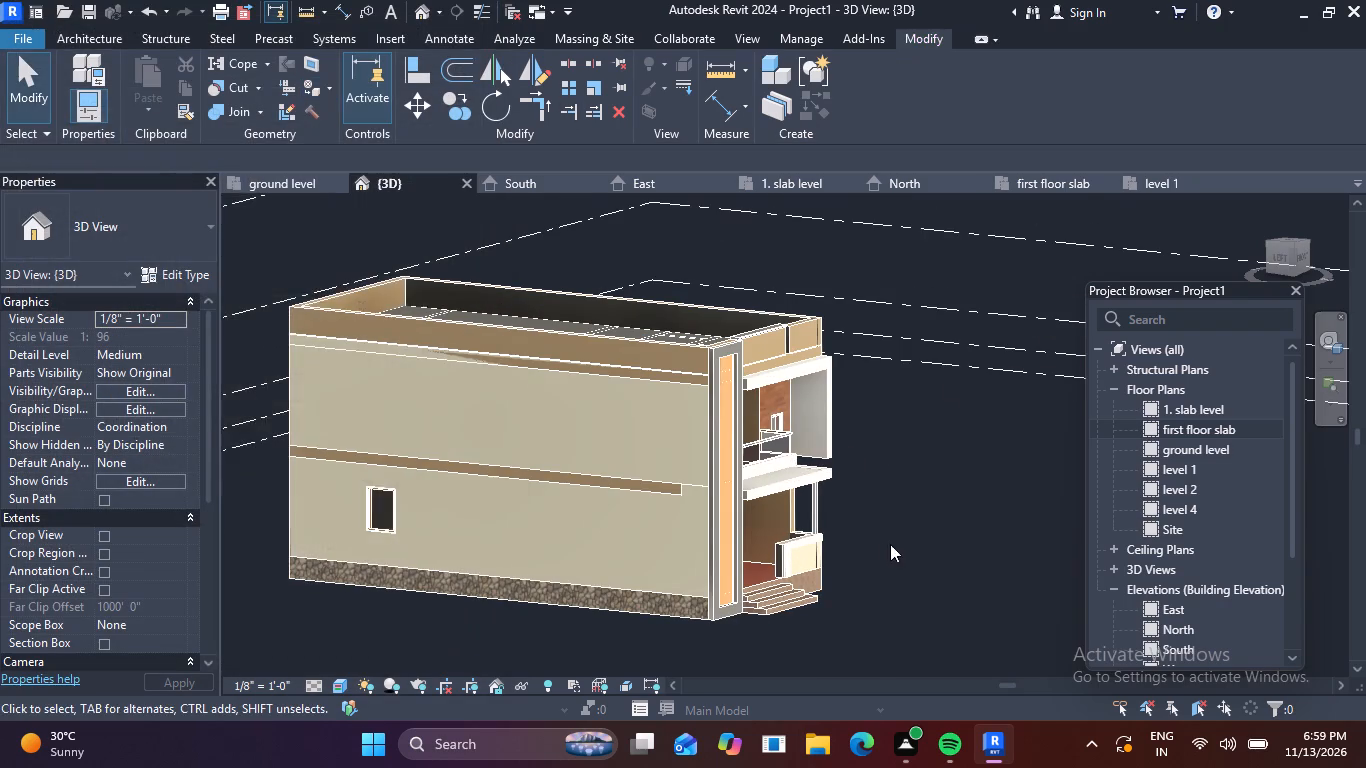
pyautogui.scroll(-4, 888, 545)
pyautogui.press('Escape')
# Hide the whole Levels category in the 3D view, using one of the level lines beside the house's front.
pyautogui.keyDown('ctrl'); pyautogui.moveTo(982, 550); pyautogui.dragTo(894, 565, button='middle'); pyautogui.keyUp('ctrl')
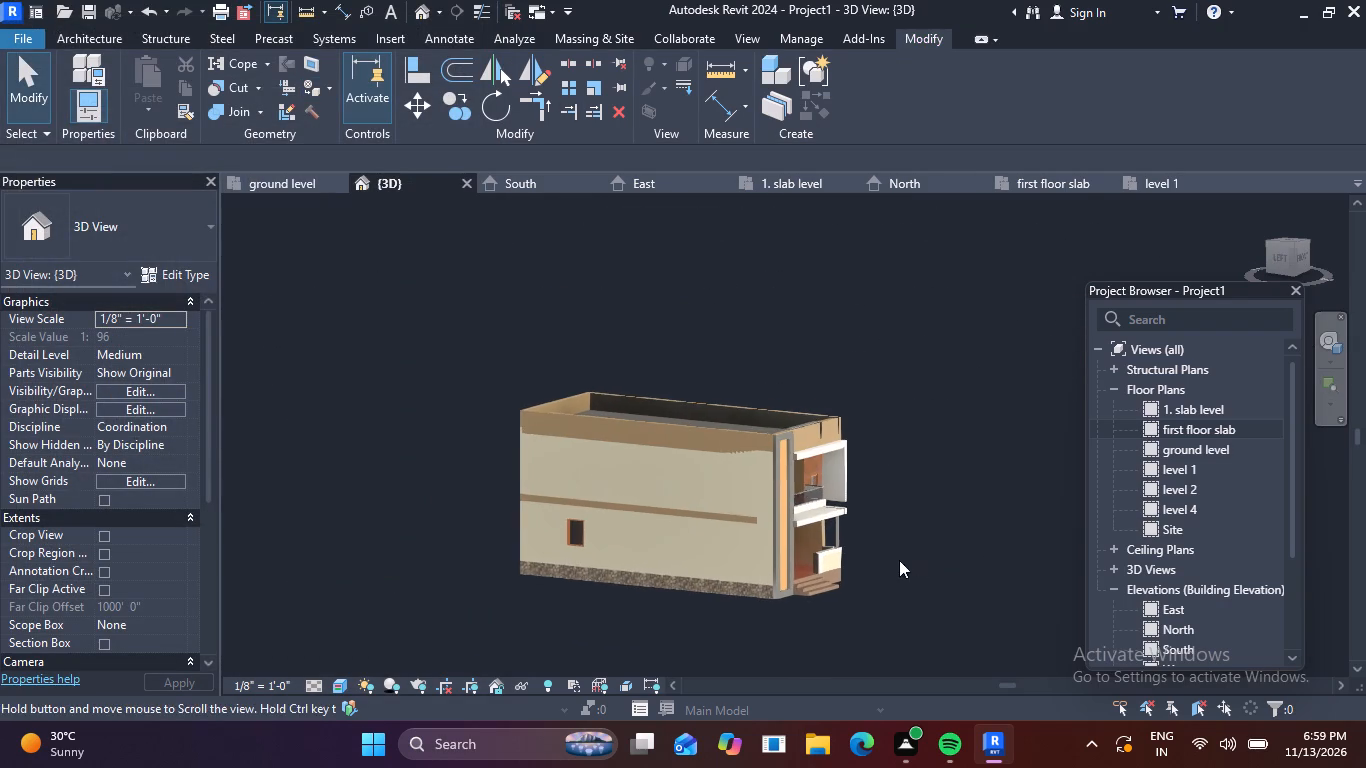
pyautogui.keyDown('shift'); pyautogui.moveTo(915, 560); pyautogui.dragTo(754, 524, button='middle'); pyautogui.keyUp('shift')
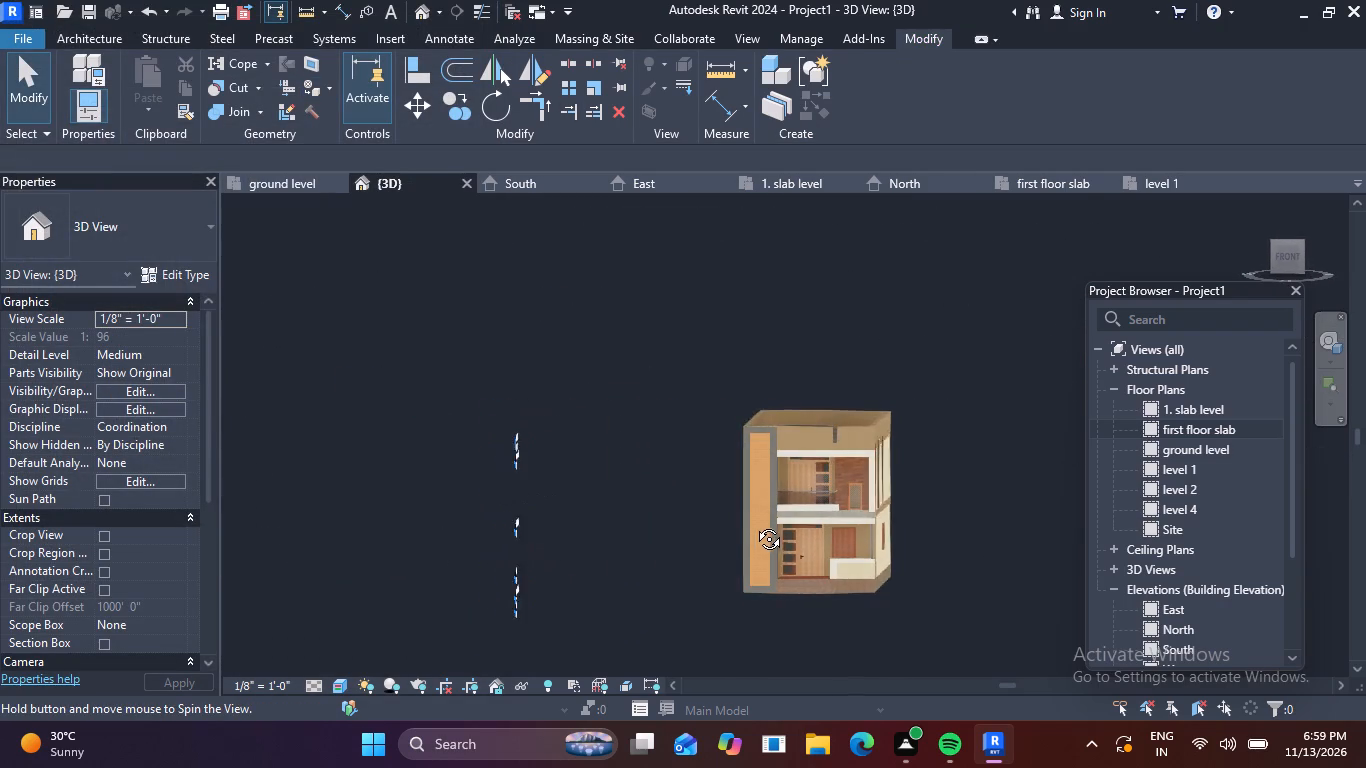
pyautogui.keyDown('shift'); pyautogui.moveTo(754, 524); pyautogui.dragTo(756, 526, button='middle'); pyautogui.keyUp('shift')
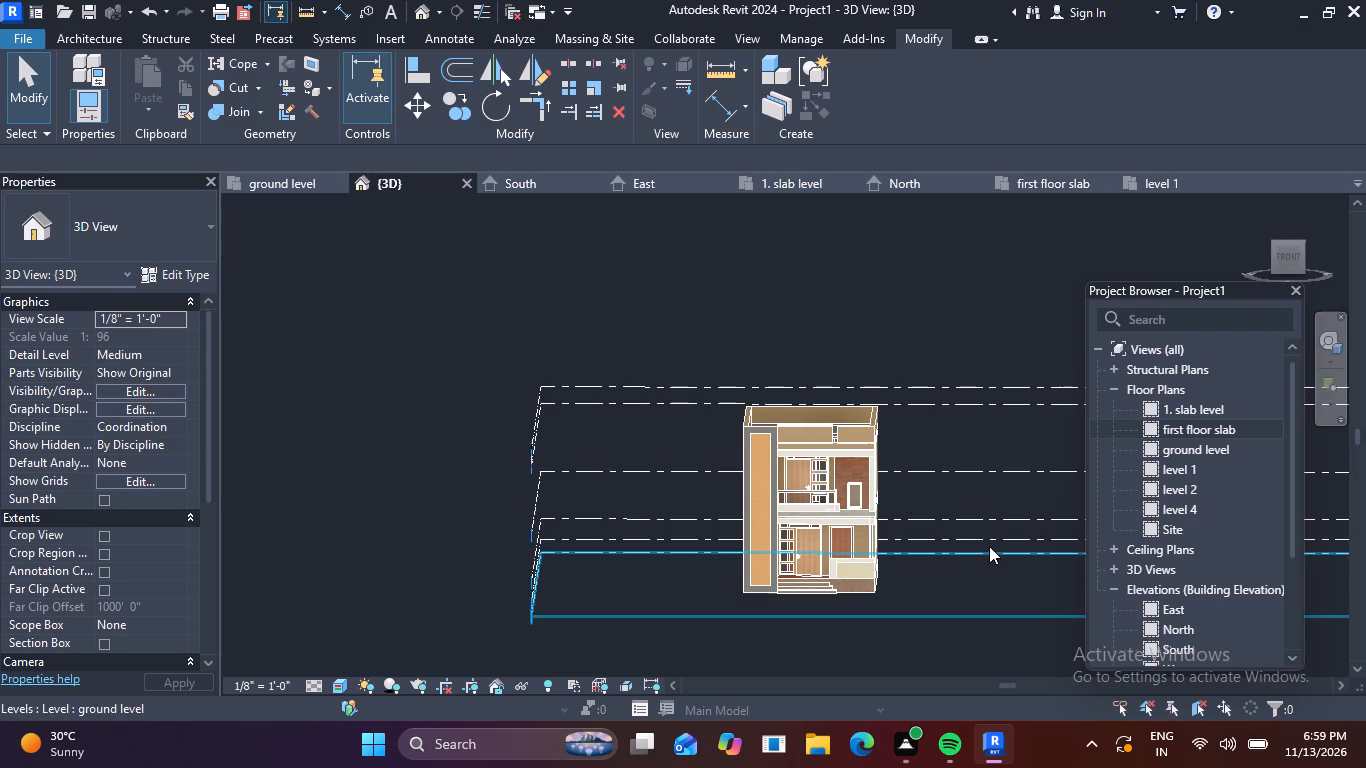
pyautogui.click(989, 546)
pyautogui.rightClick(979, 474)
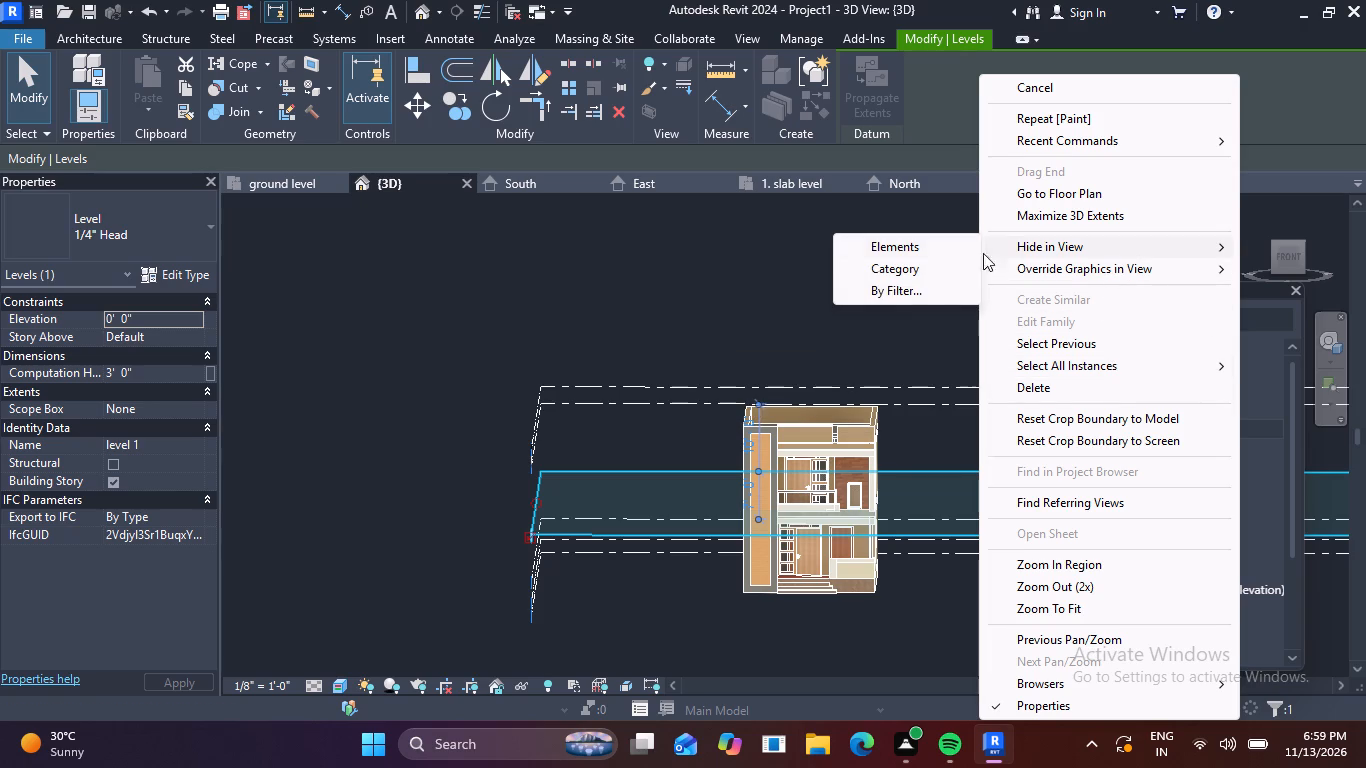
pyautogui.click(936, 268)
# Frame the house's front facade in the 3D view and start saving the project as a Revit project file.
pyautogui.scroll(-2, 938, 365)
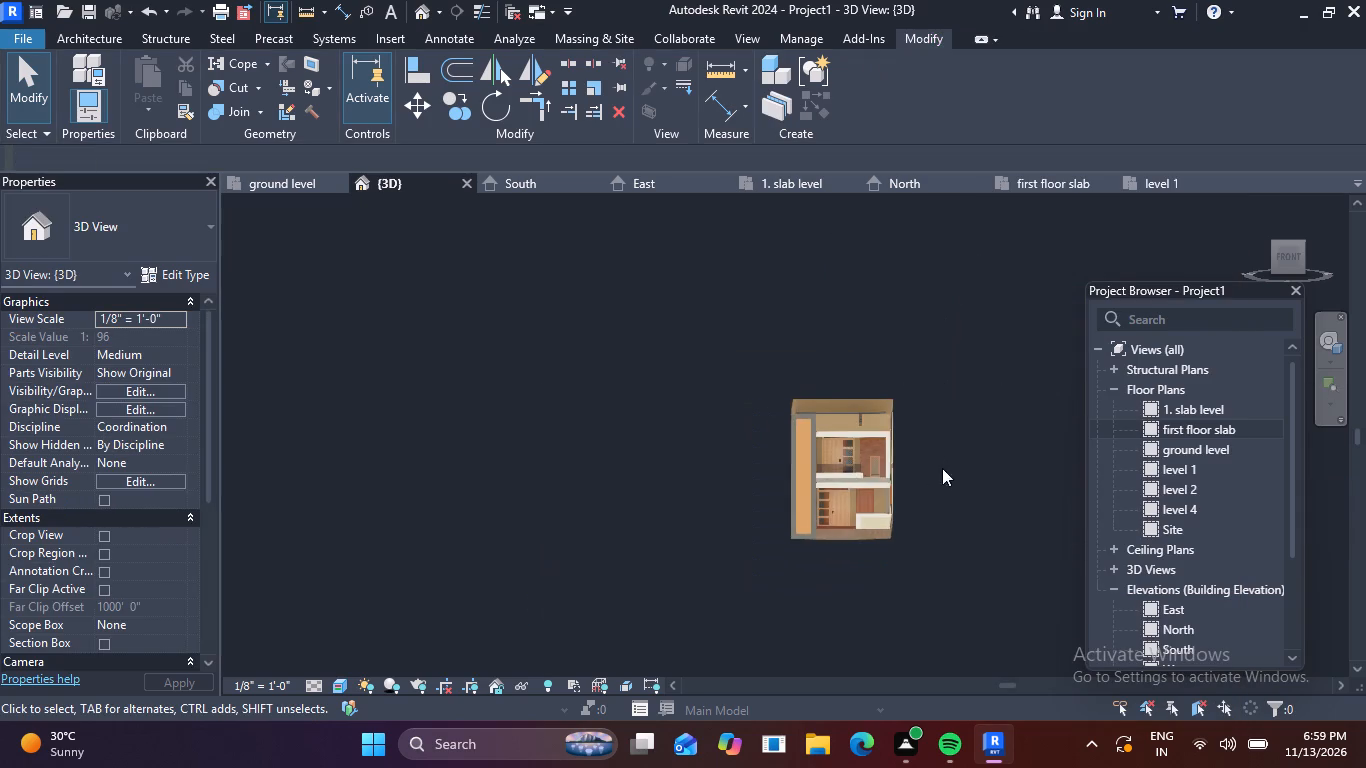
pyautogui.moveTo(888, 466); pyautogui.dragTo(612, 427, button='middle')
pyautogui.scroll(4, 672, 407)
pyautogui.keyDown('shift'); pyautogui.moveTo(691, 400); pyautogui.dragTo(692, 379, button='middle'); pyautogui.keyUp('shift')
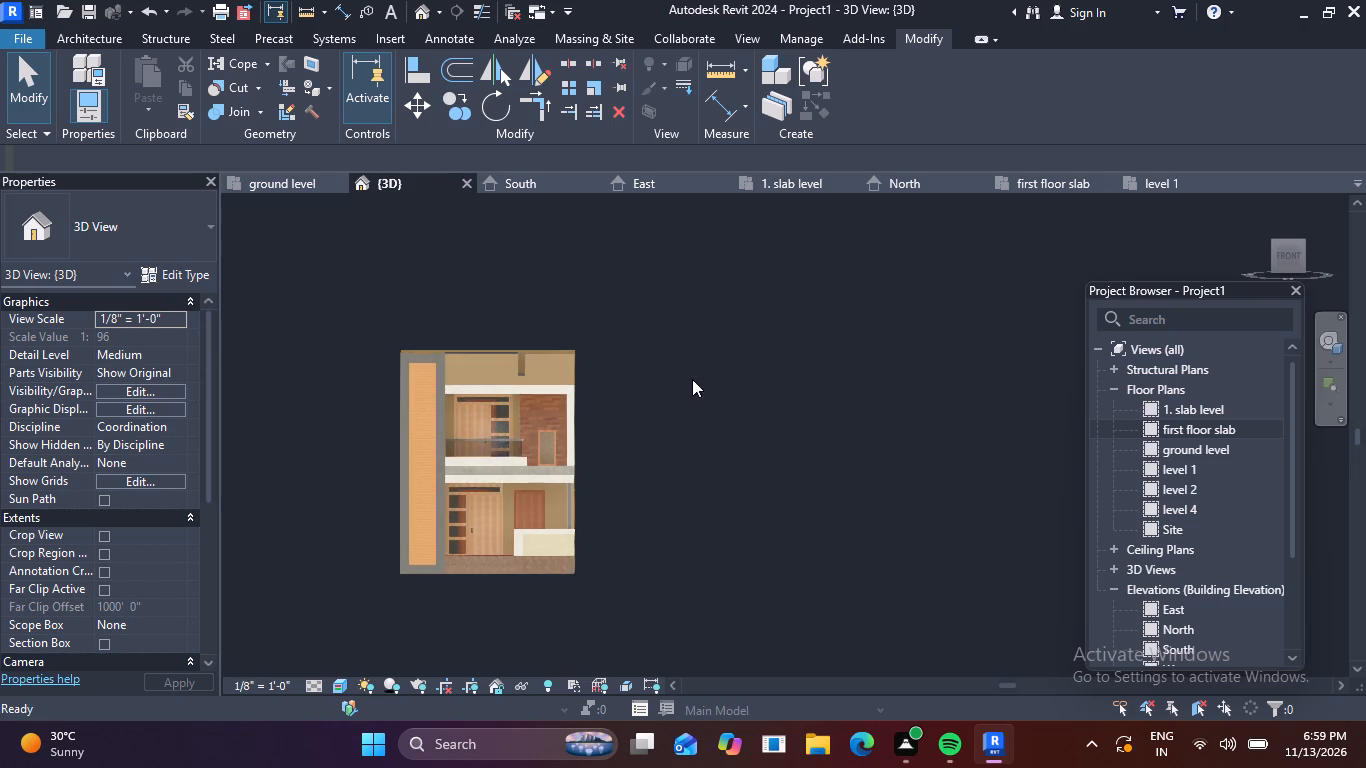
pyautogui.scroll(2, 592, 450)
pyautogui.moveTo(828, 420); pyautogui.dragTo(1032, 424, button='middle')
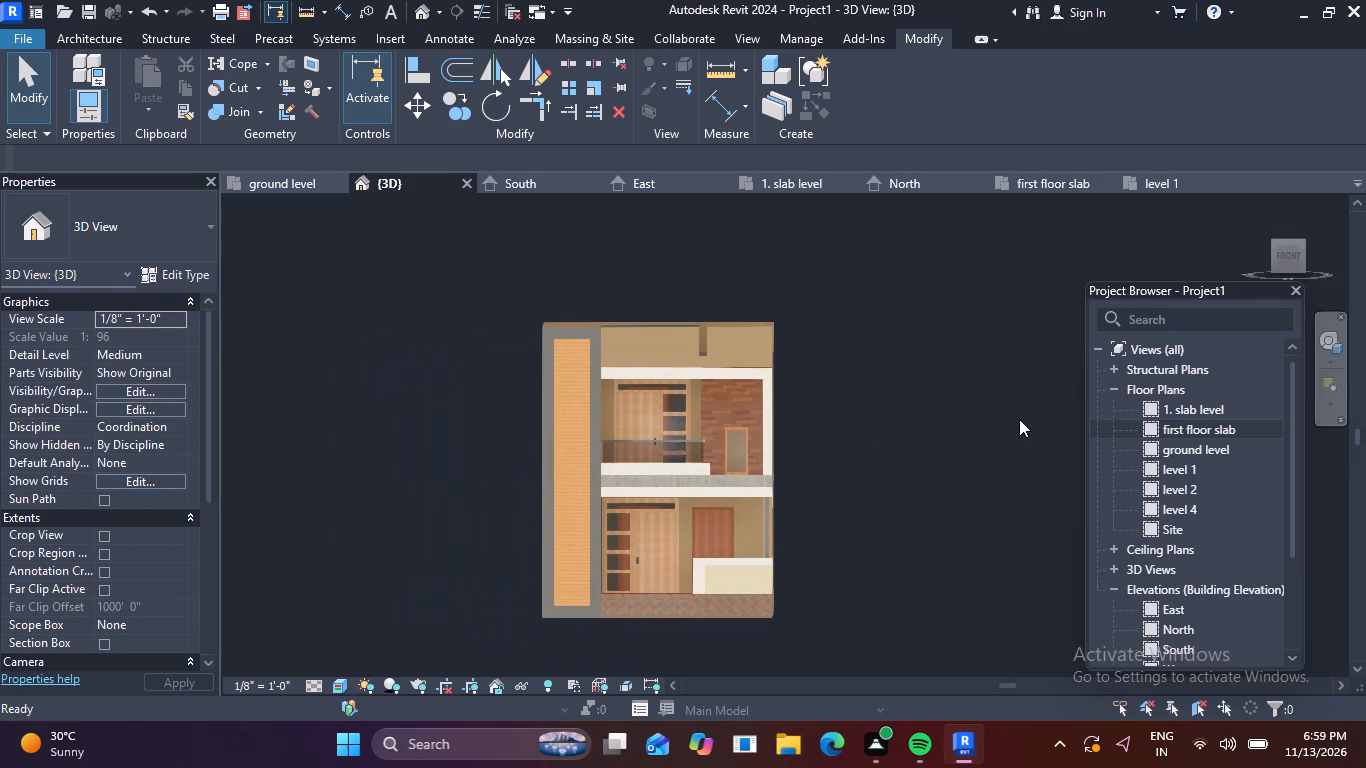
pyautogui.hotkey('ctrl', 's')
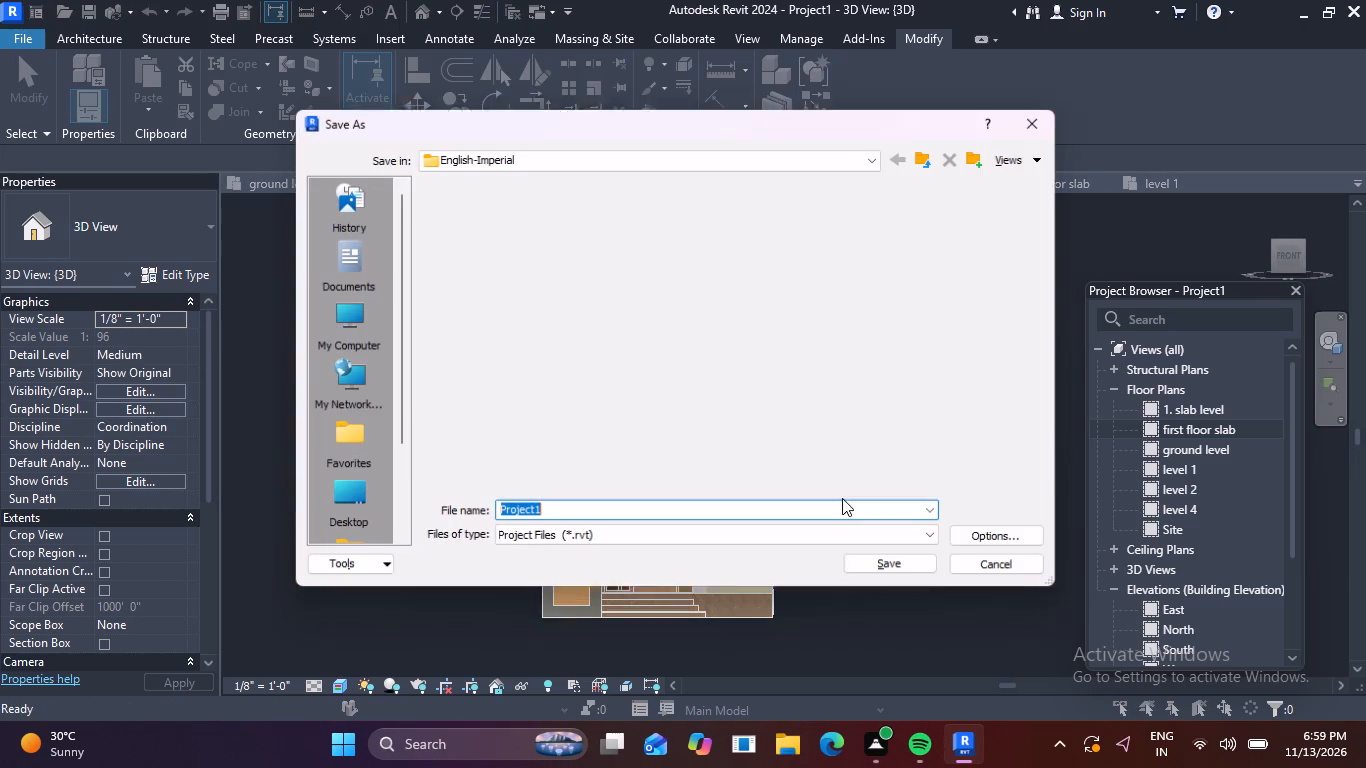
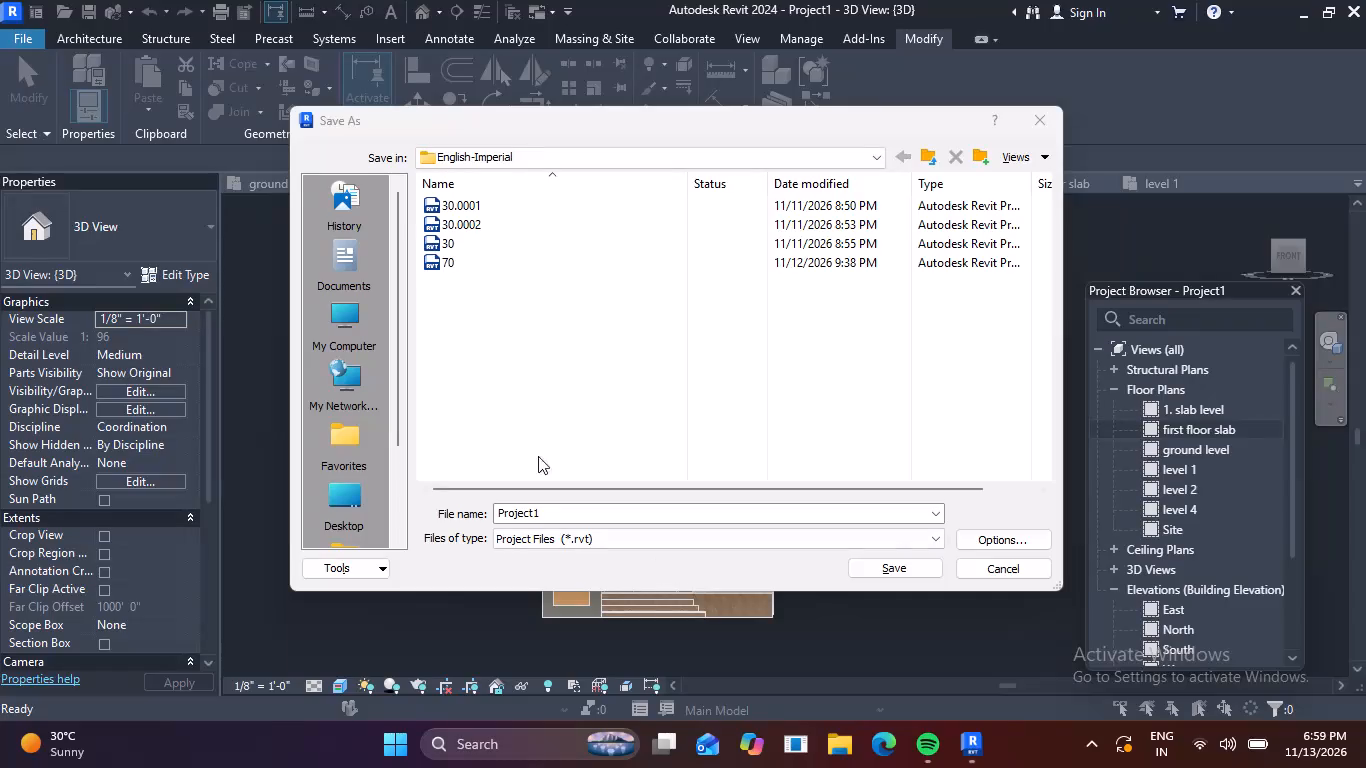
# Name the project file 90, choose the Documents folder as its location, and save it.
pyautogui.click(640, 514)
pyautogui.press('BackSpace')
pyautogui.press('BackSpace')
pyautogui.press('BackSpace')
pyautogui.press('BackSpace')
pyautogui.press('BackSpace')
pyautogui.press('BackSpace')
pyautogui.press('BackSpace')
pyautogui.press('BackSpace')
pyautogui.press('BackSpace')
pyautogui.press('BackSpace')
pyautogui.press('BackSpace')
pyautogui.press('BackSpace')
pyautogui.press('BackSpace')
pyautogui.press('BackSpace')
pyautogui.press('BackSpace')
pyautogui.press('BackSpace')
pyautogui.press('BackSpace')
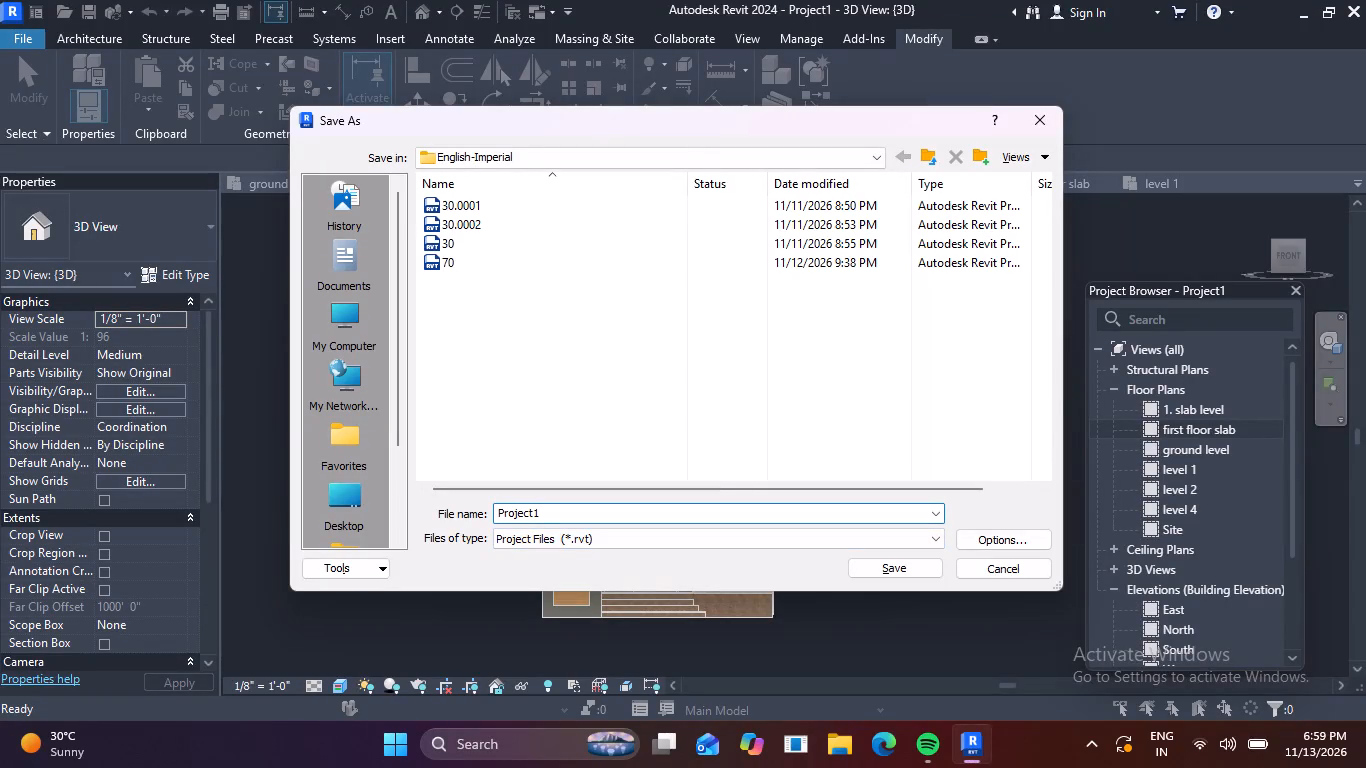
pyautogui.write('90')
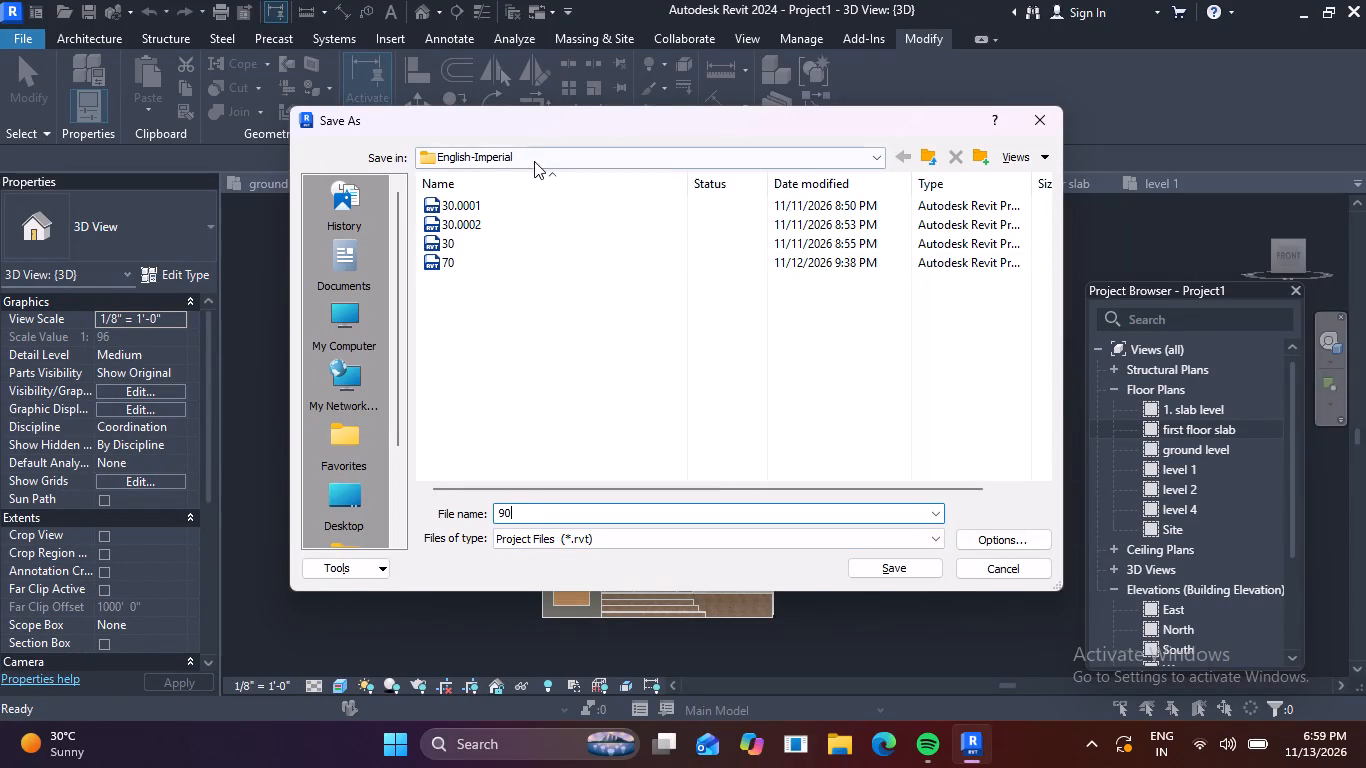
pyautogui.click(534, 161)
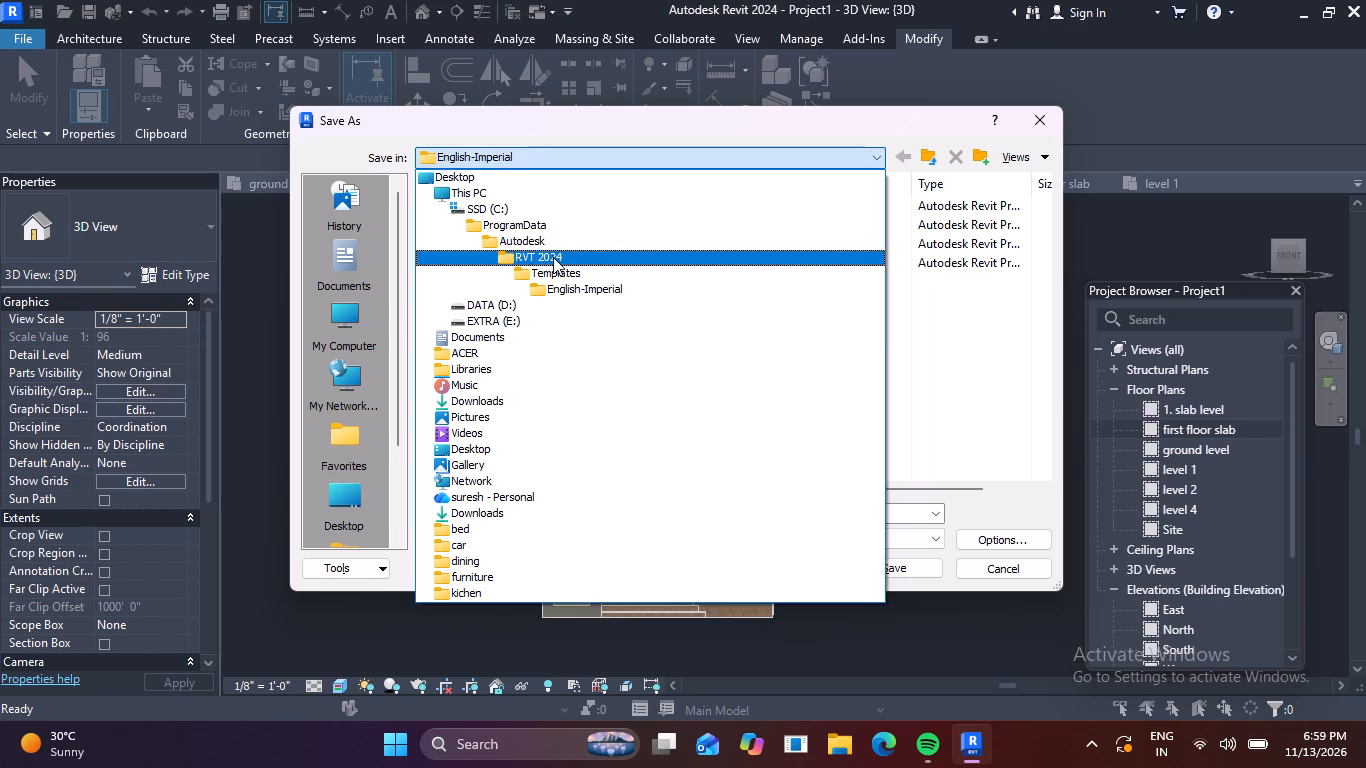
pyautogui.click(521, 341)
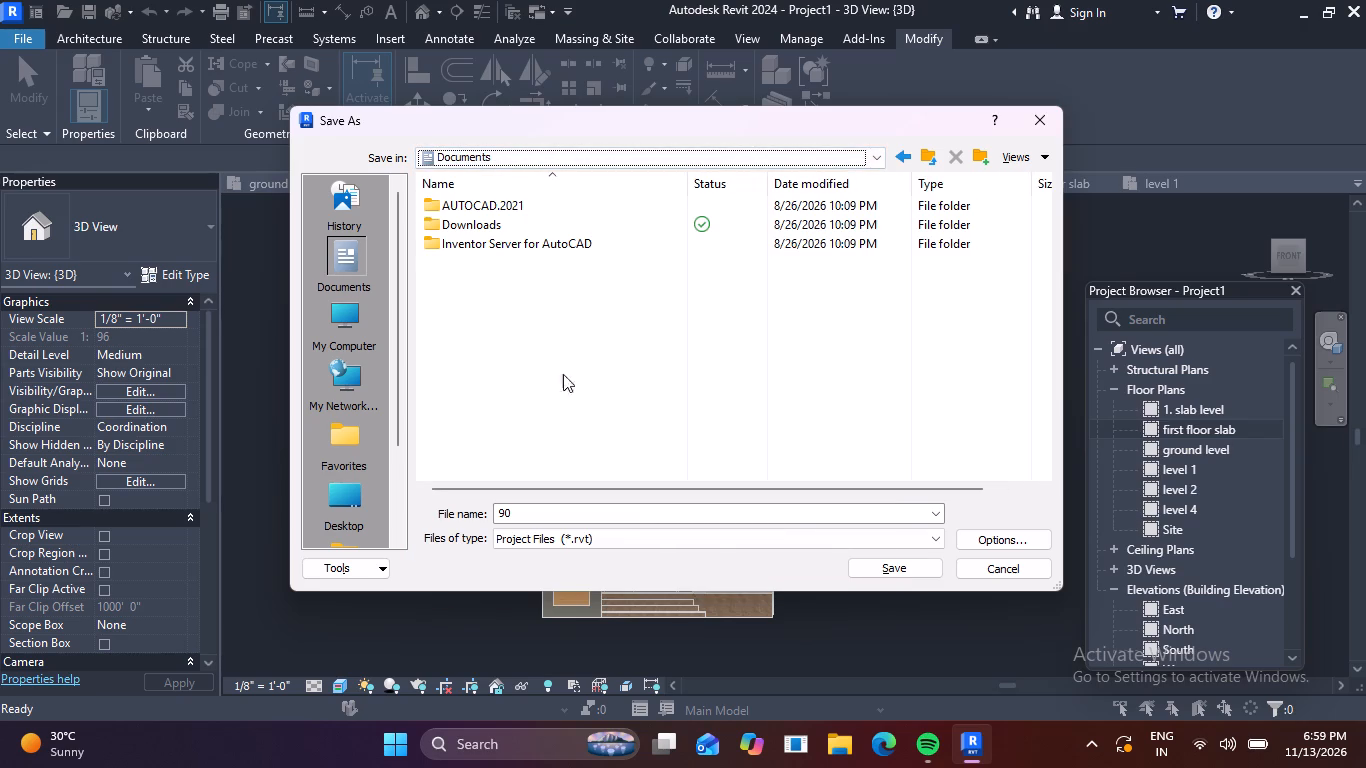
pyautogui.click(898, 573)
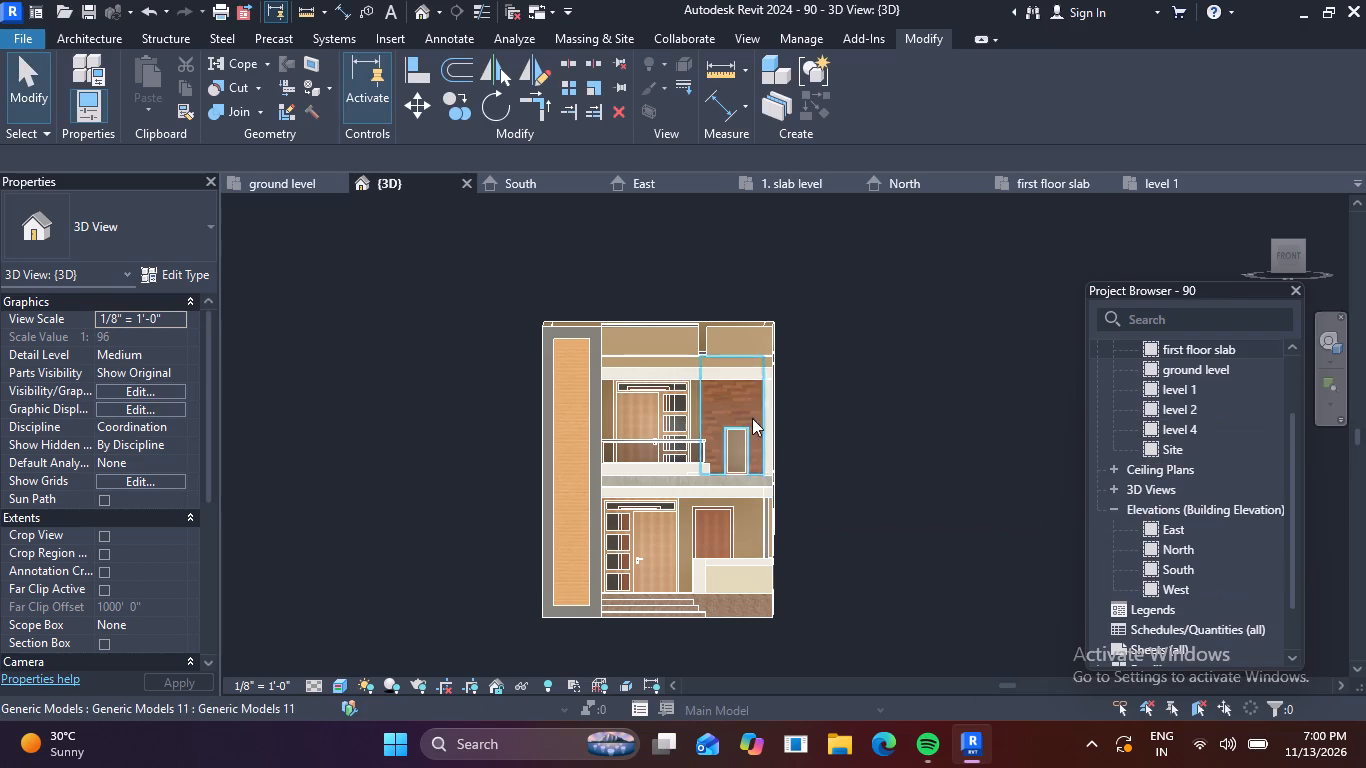
# Print the current 3D front view with Microsoft Print to PDF as 90 in Documents, and close the finished PDF.
pyautogui.scroll(3, 692, 392)
pyautogui.scroll(-2, 692, 392)
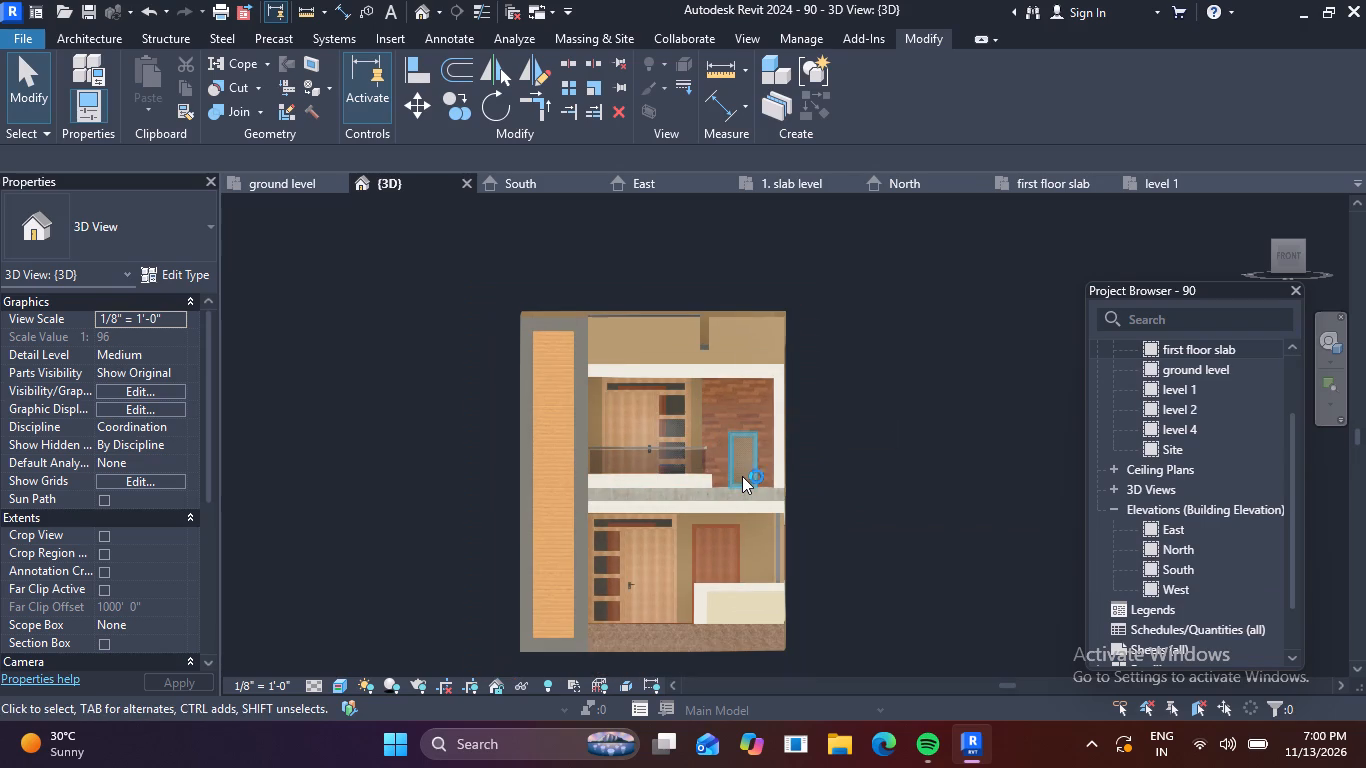
pyautogui.hotkey('ctrl', 'p')
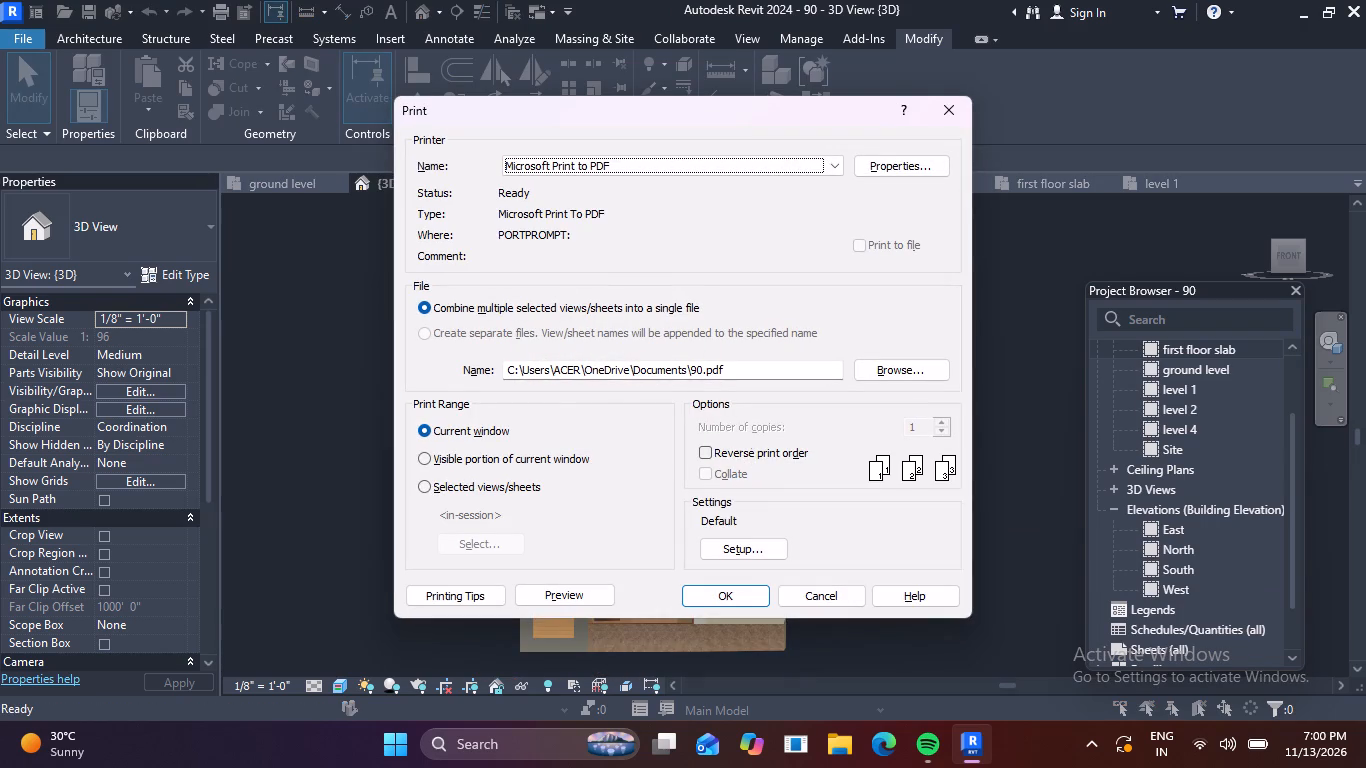
pyautogui.click(709, 597)
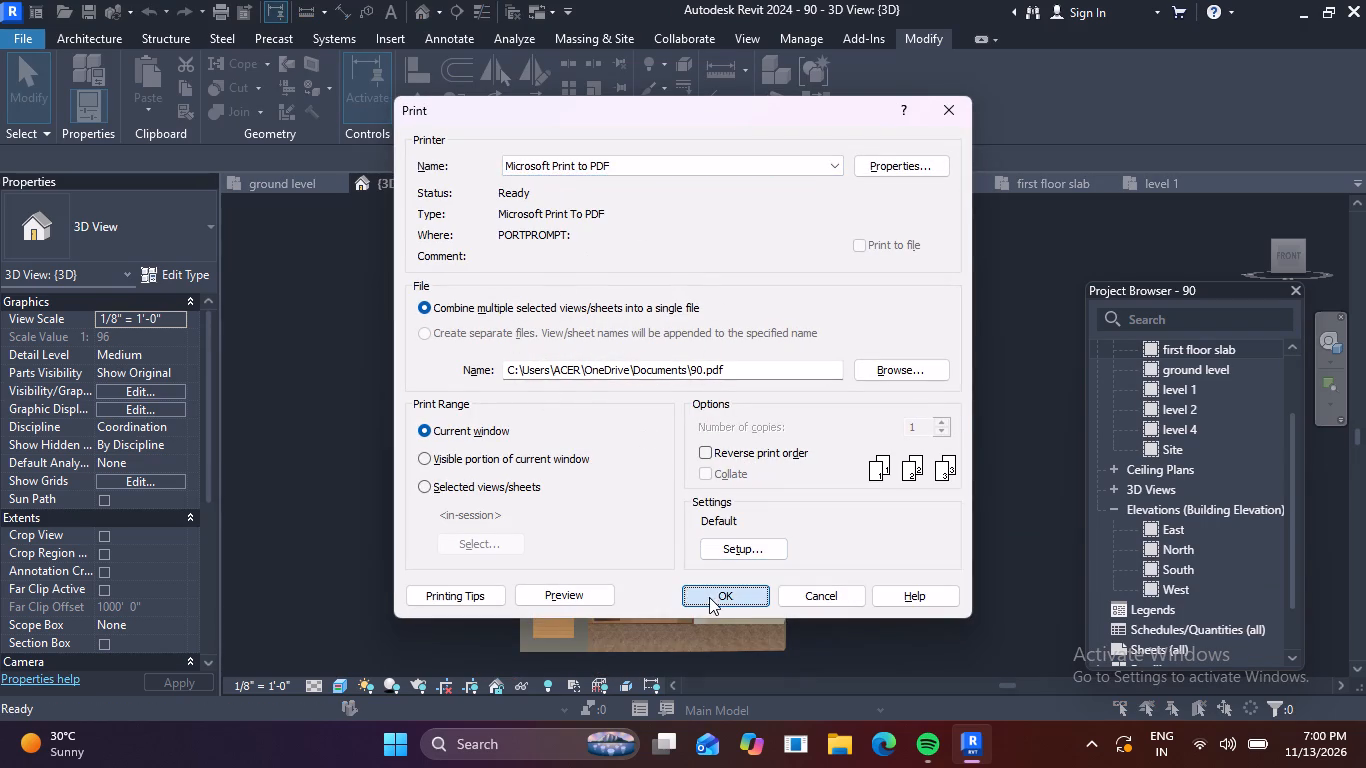
pyautogui.click(821, 413)
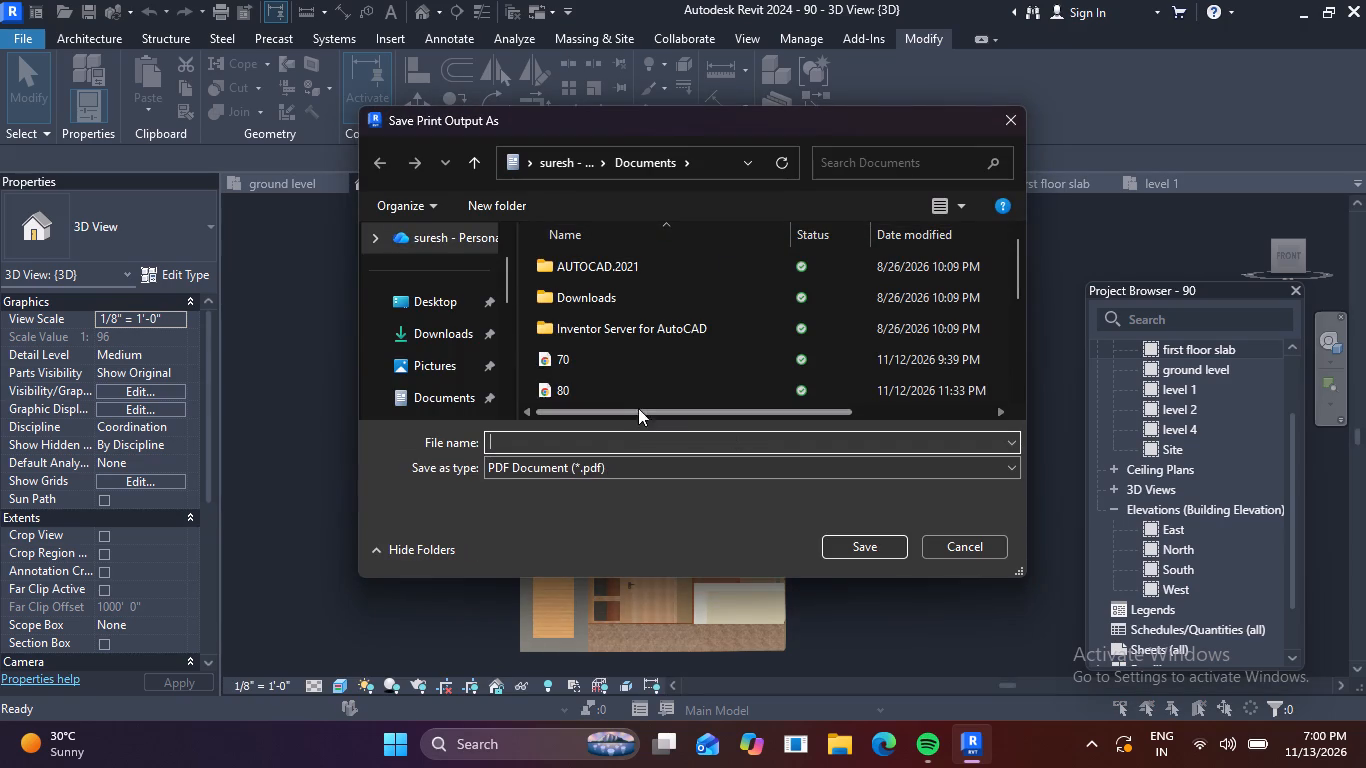
pyautogui.press('9')
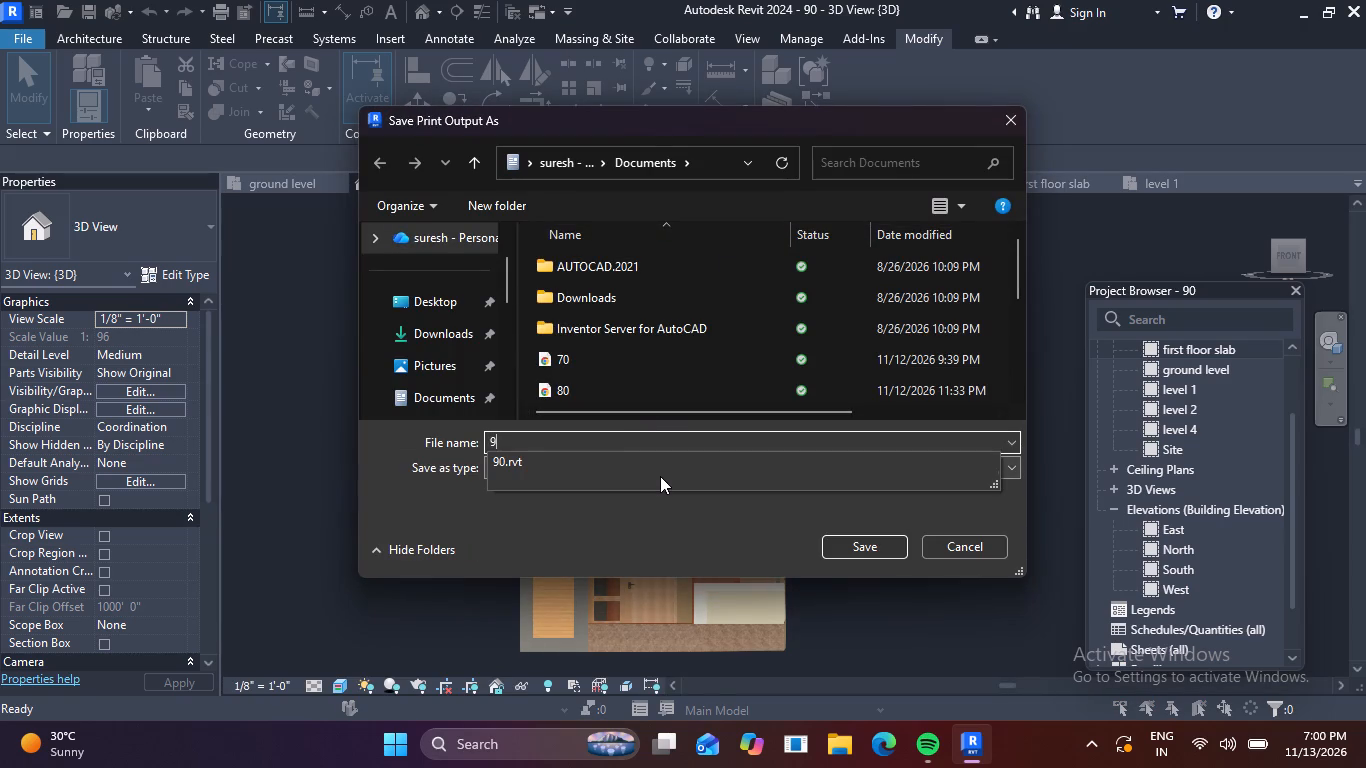
pyautogui.press('0')
pyautogui.click(878, 541)
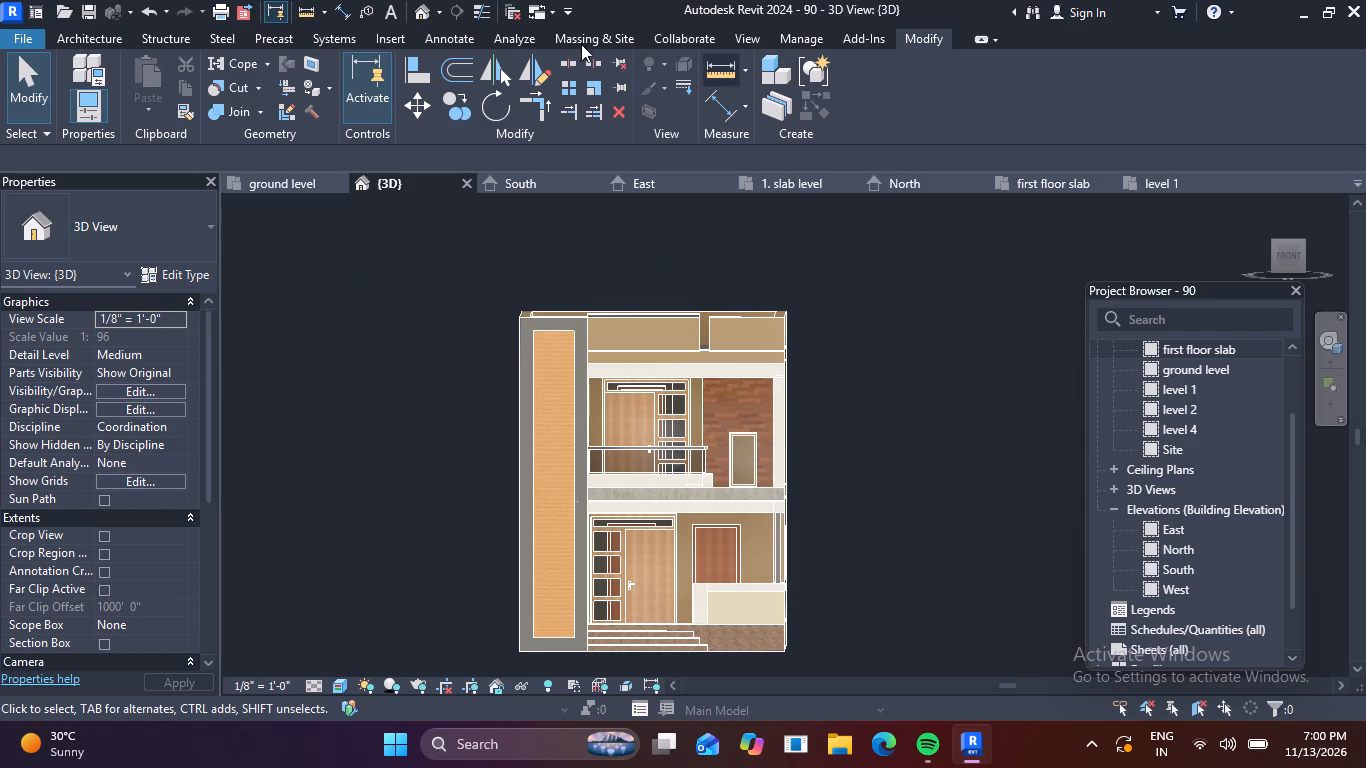
pyautogui.click(116, 36)
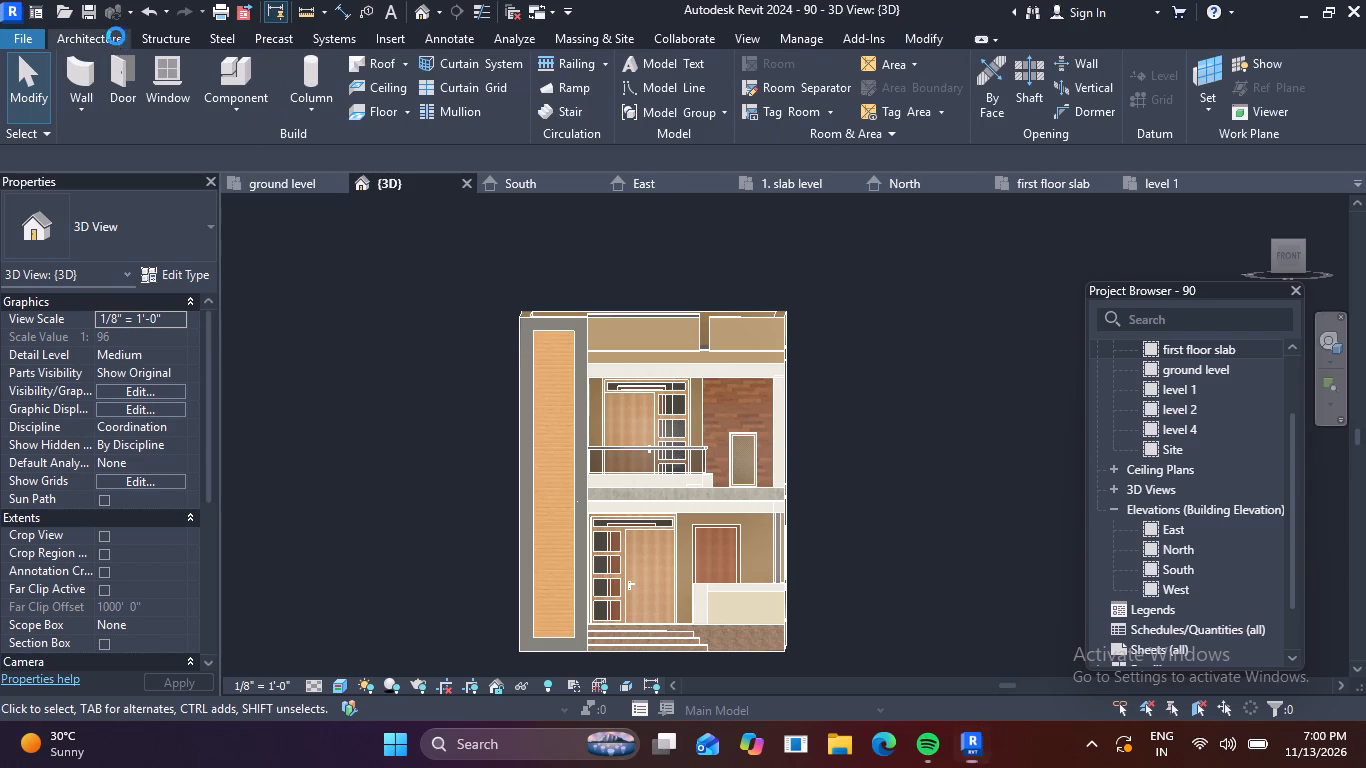
pyautogui.click(116, 36)
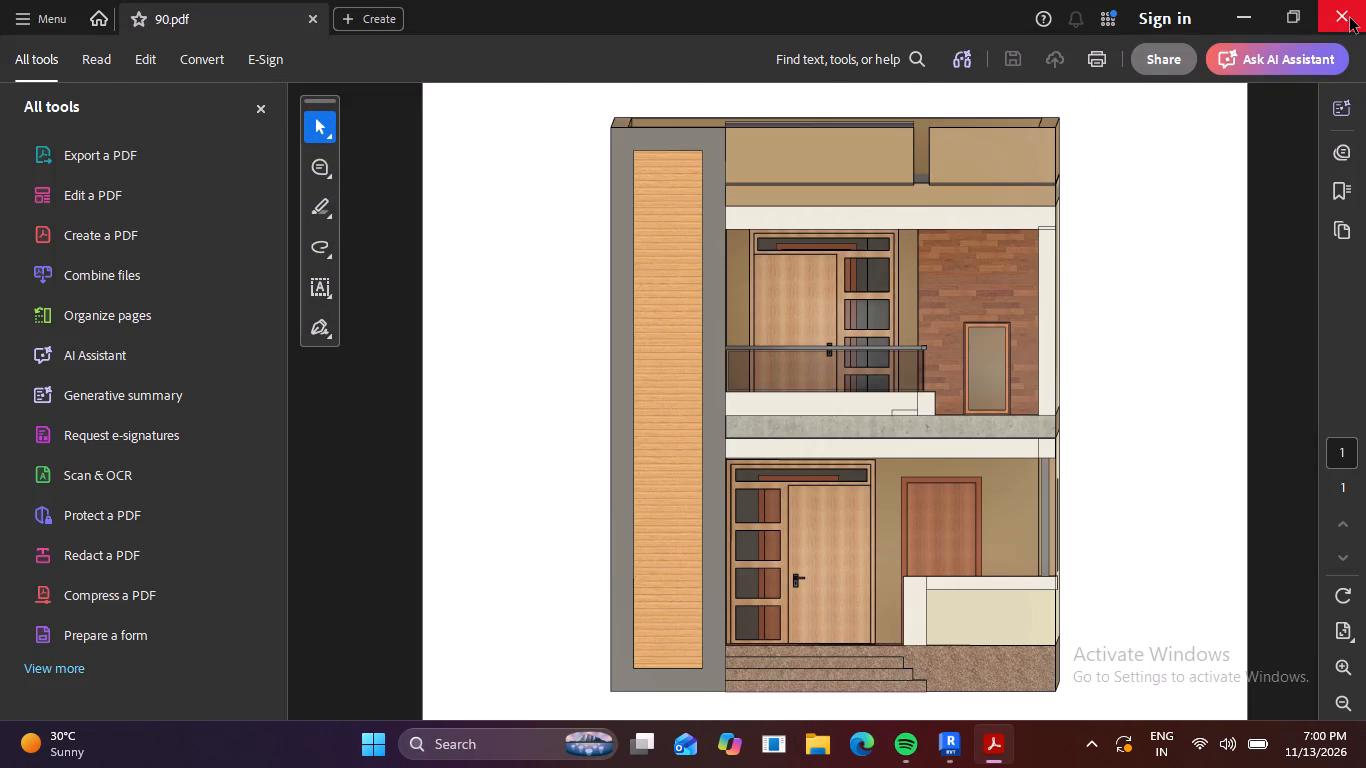
pyautogui.click(1350, 18)
# Export the current 3D view as a JPEG (medium) image named 90 in Documents, fitted to 512 pixels horizontally.
pyautogui.click(33, 40)
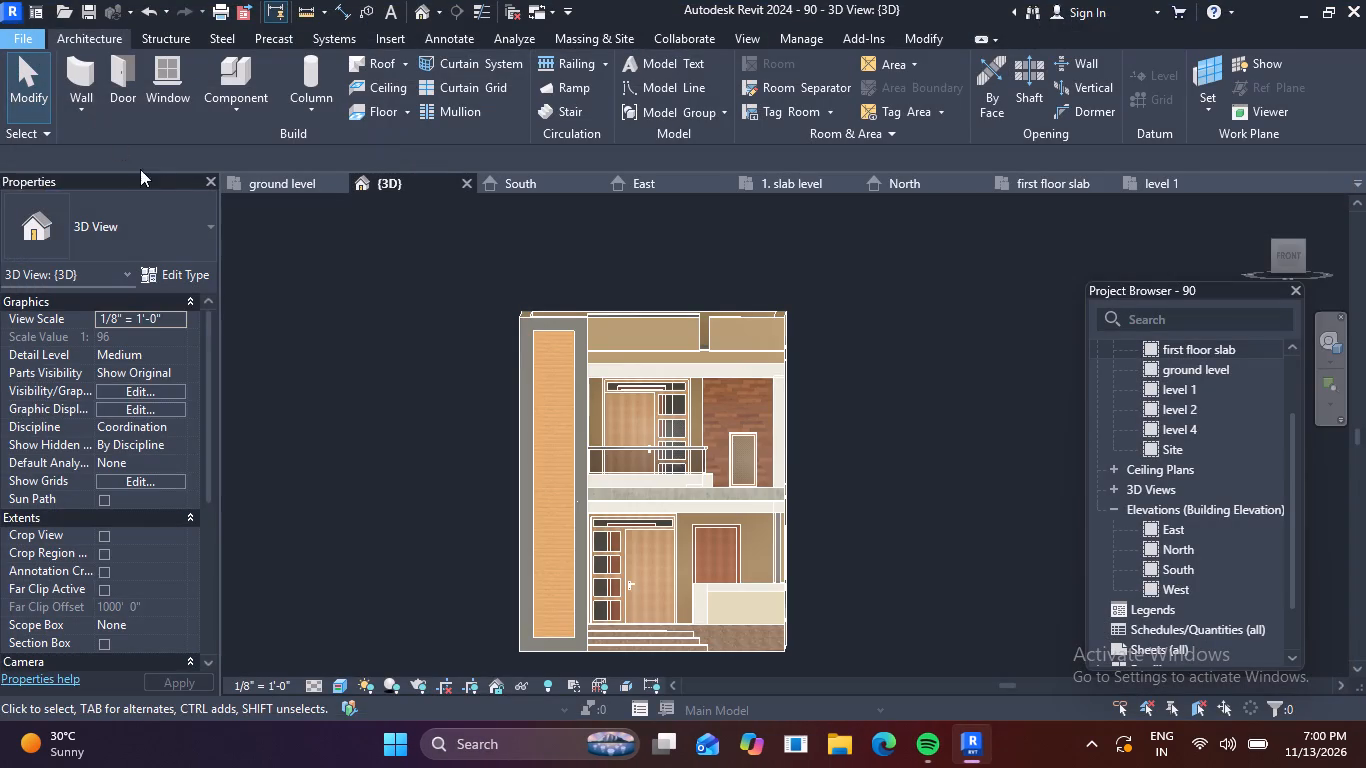
pyautogui.click(112, 320)
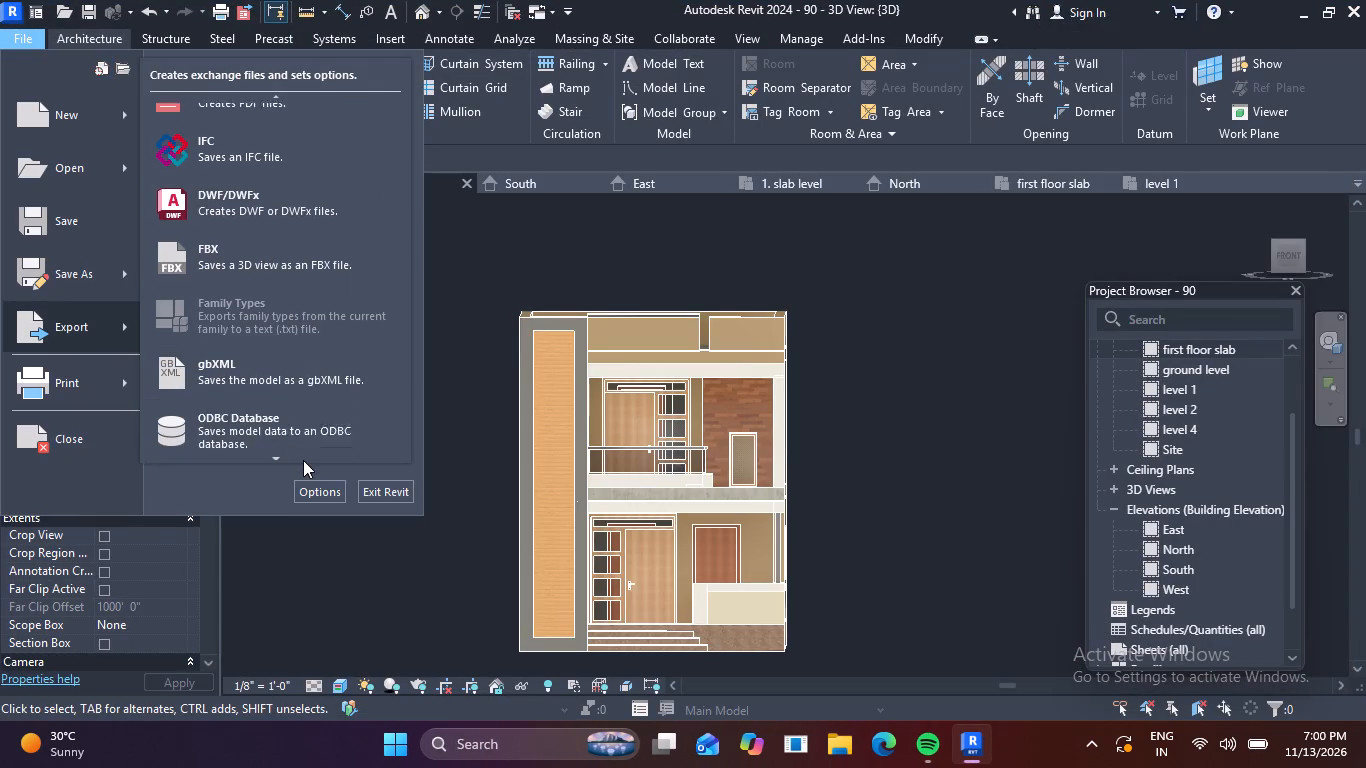
pyautogui.click(358, 315)
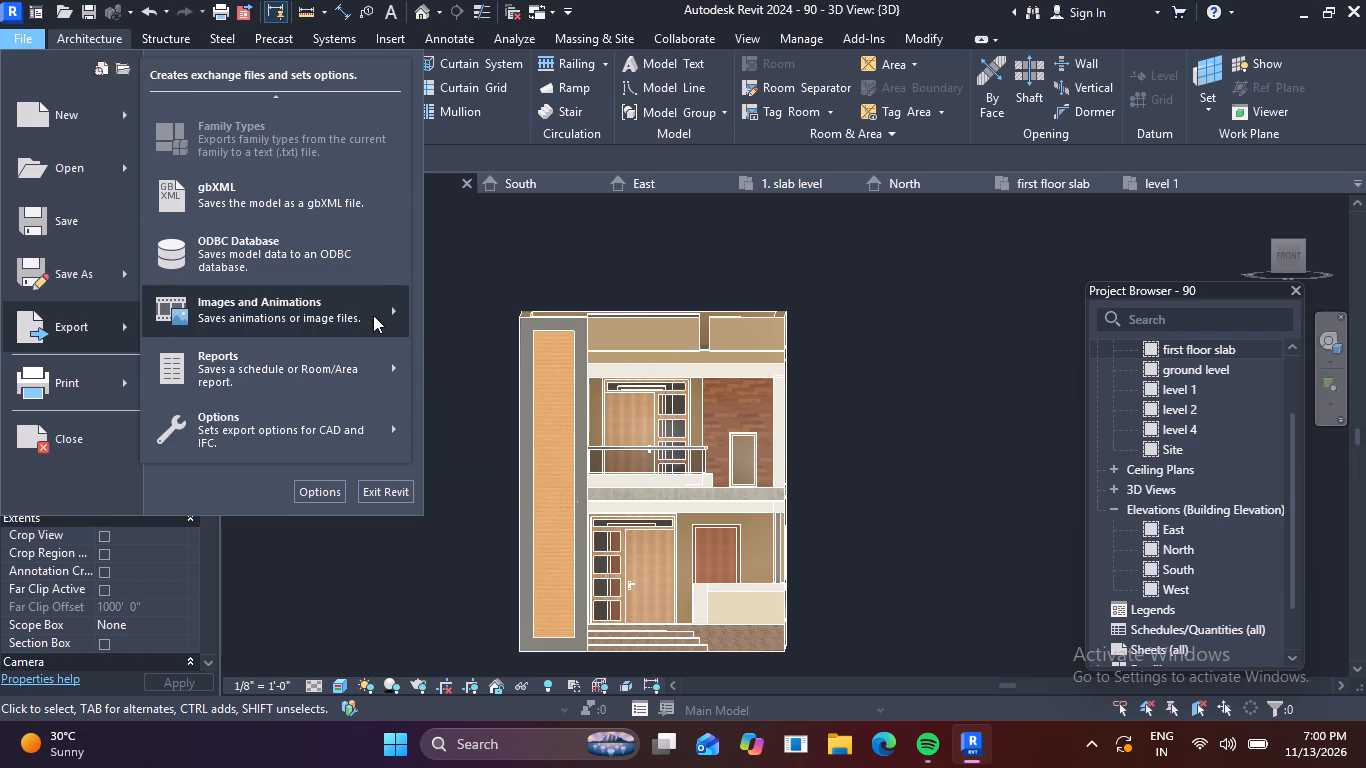
pyautogui.click(431, 358)
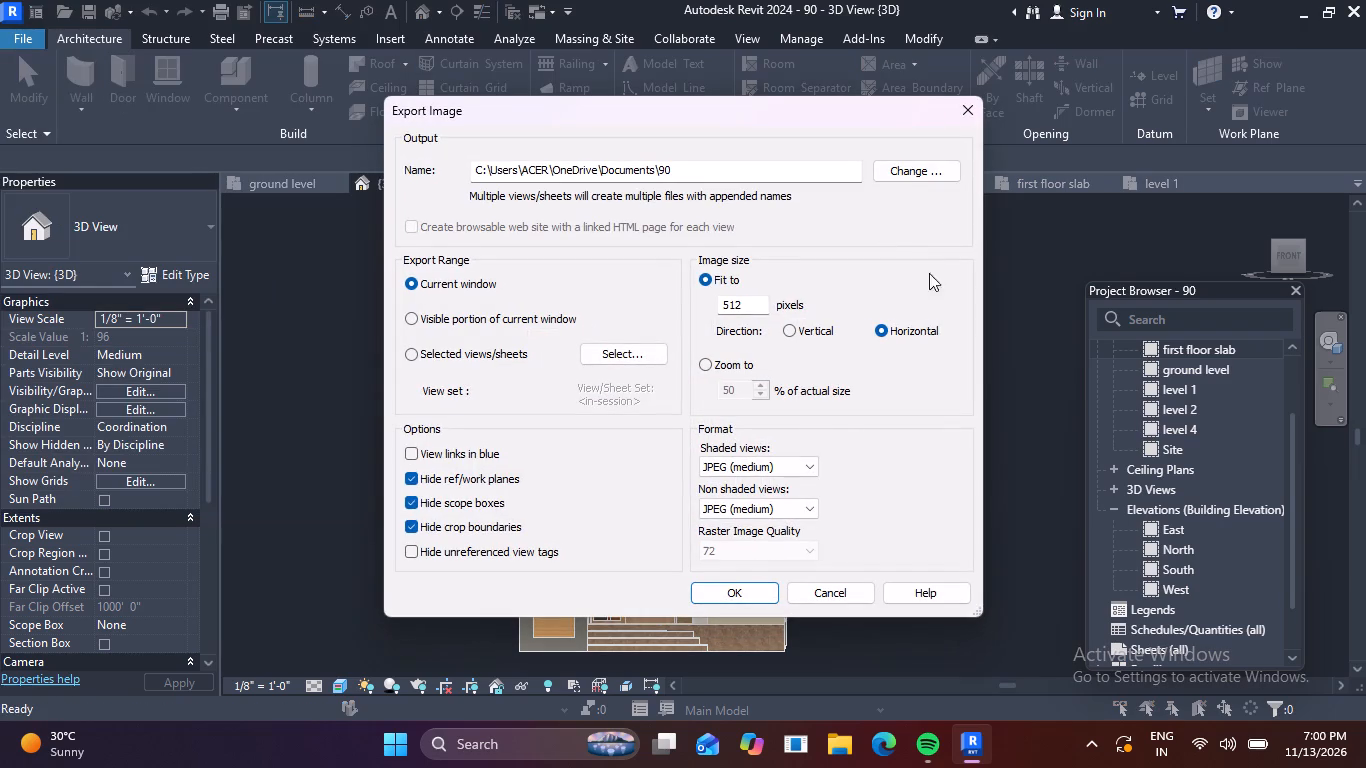
pyautogui.click(732, 589)
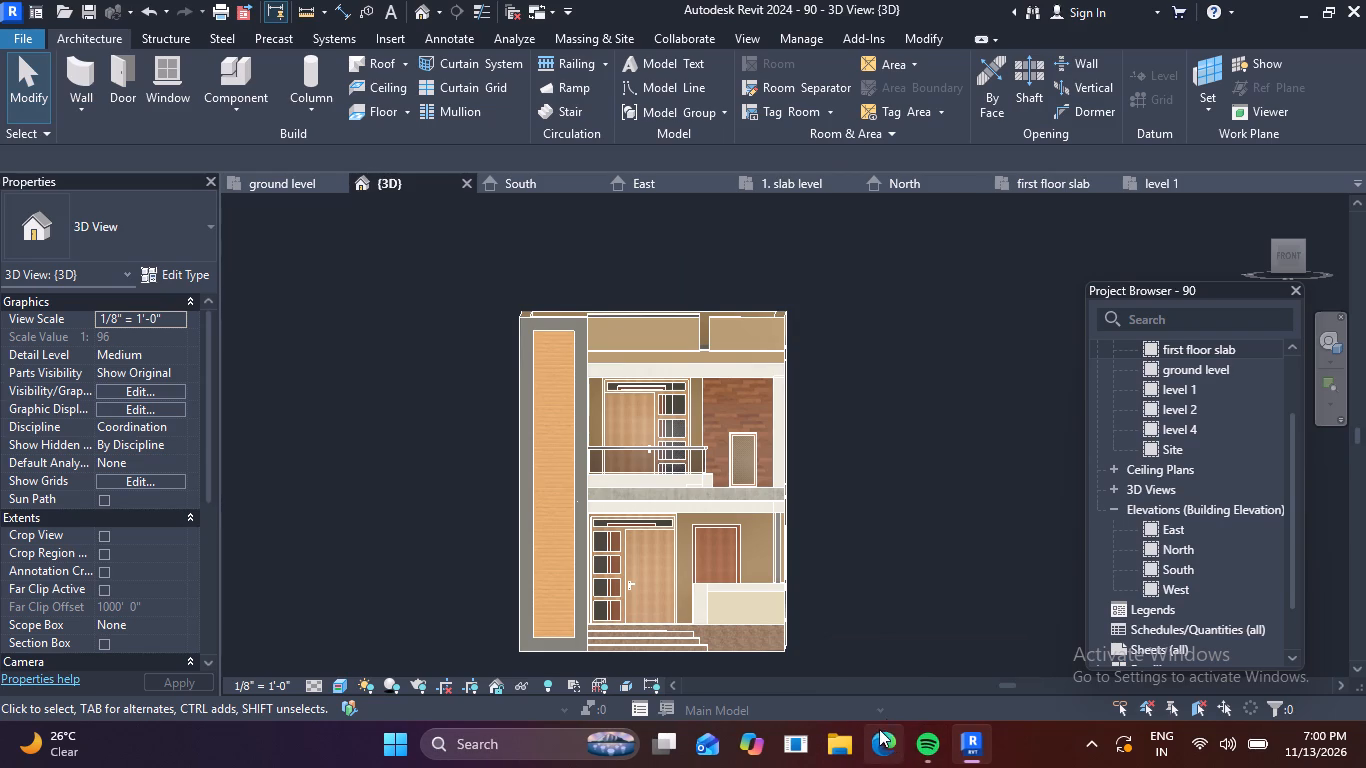
# Minimise Revit and launch the Fuji application from the desktop.
pyautogui.click(1305, 14)
pyautogui.doubleClick(110, 625)
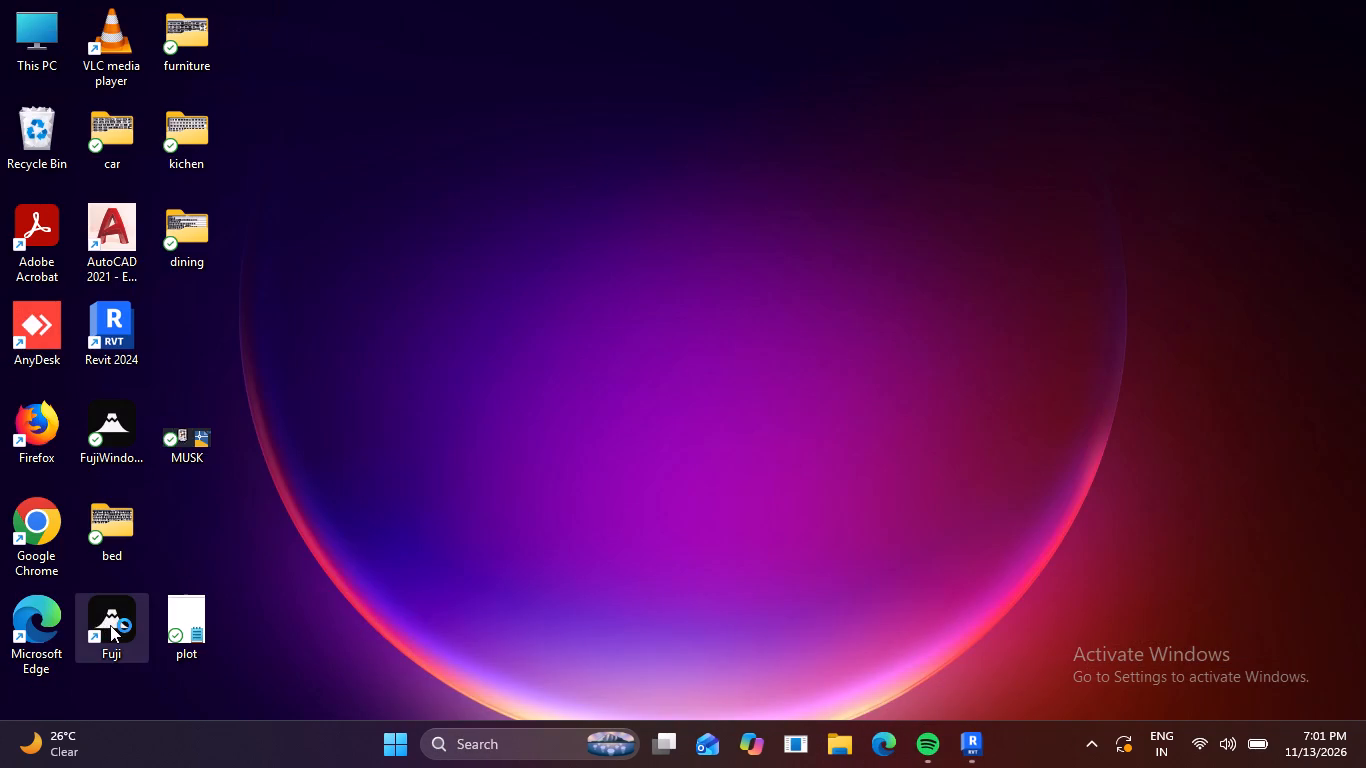